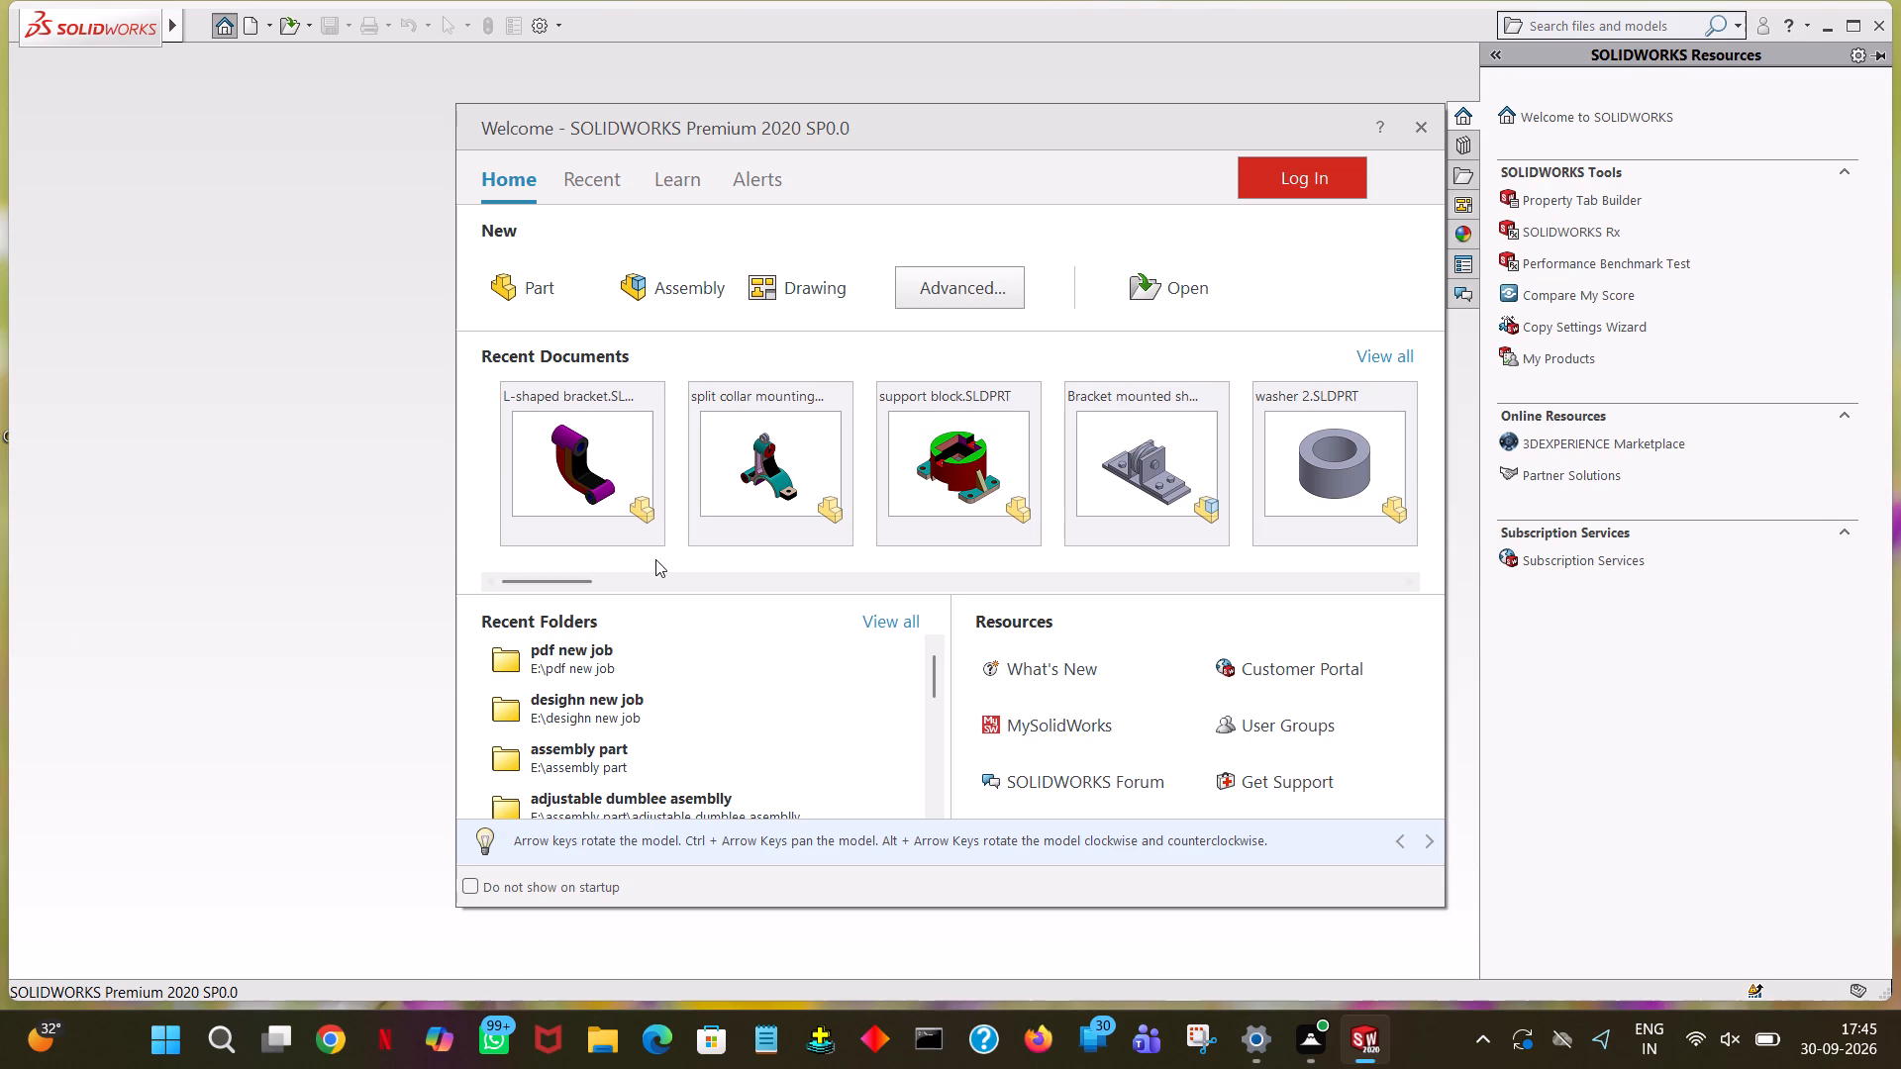
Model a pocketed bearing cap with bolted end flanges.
Create a new part document.
left_click(535, 311)
left_click(554, 294)
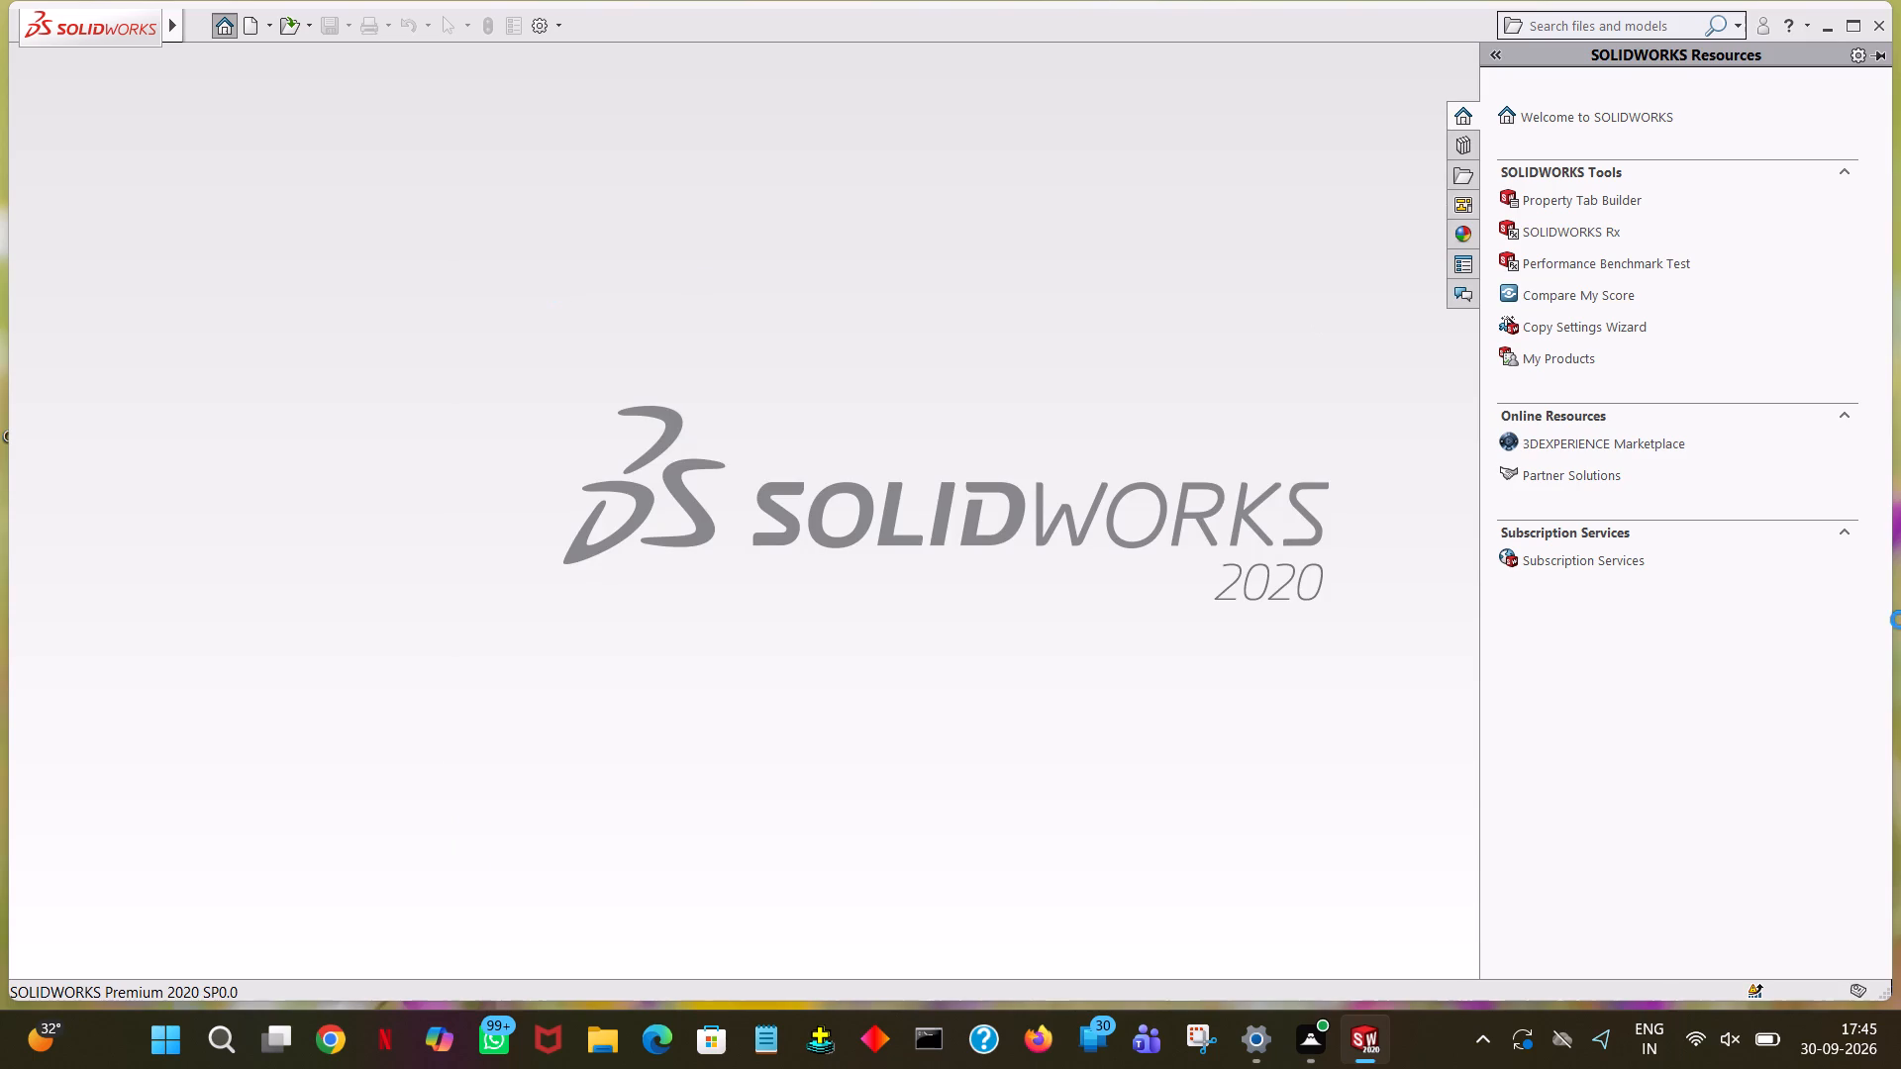
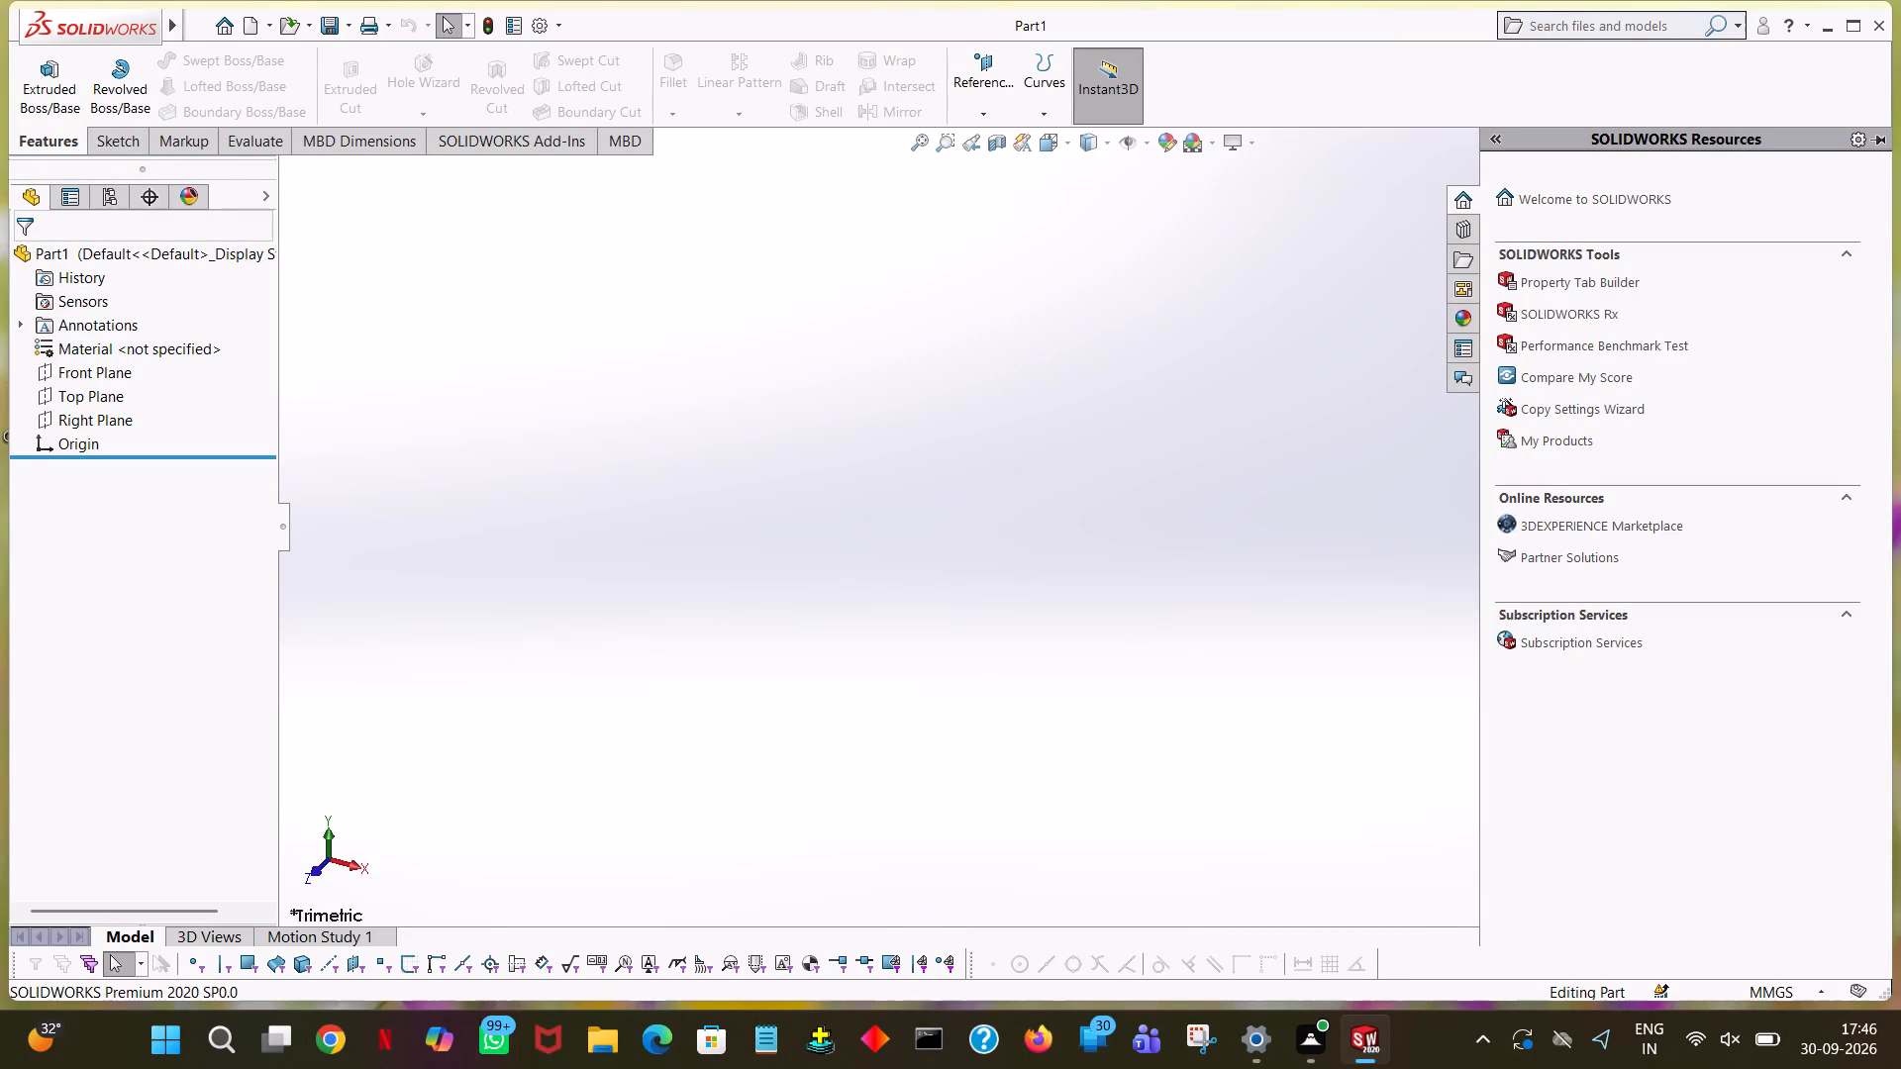
Lower the display brightness slightly in the system quick settings.
left_click(129, 145)
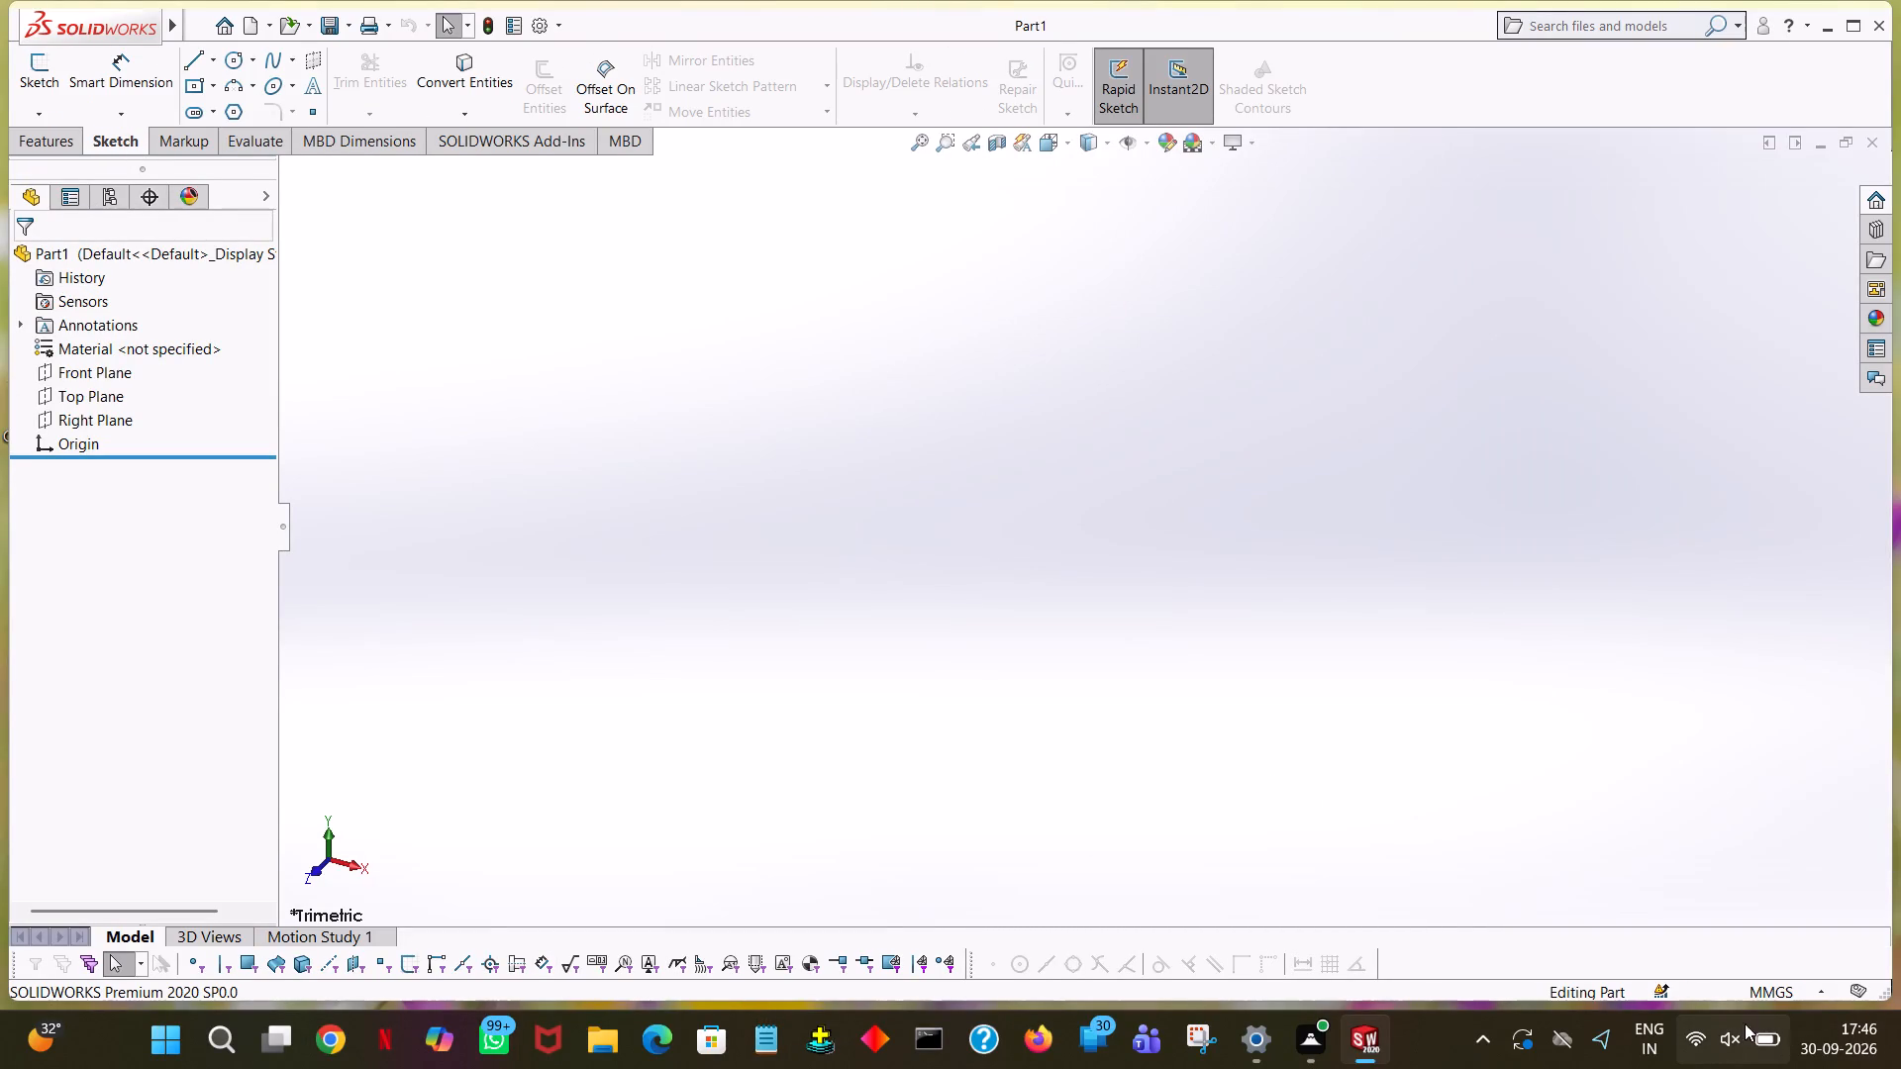
left_click(1731, 1043)
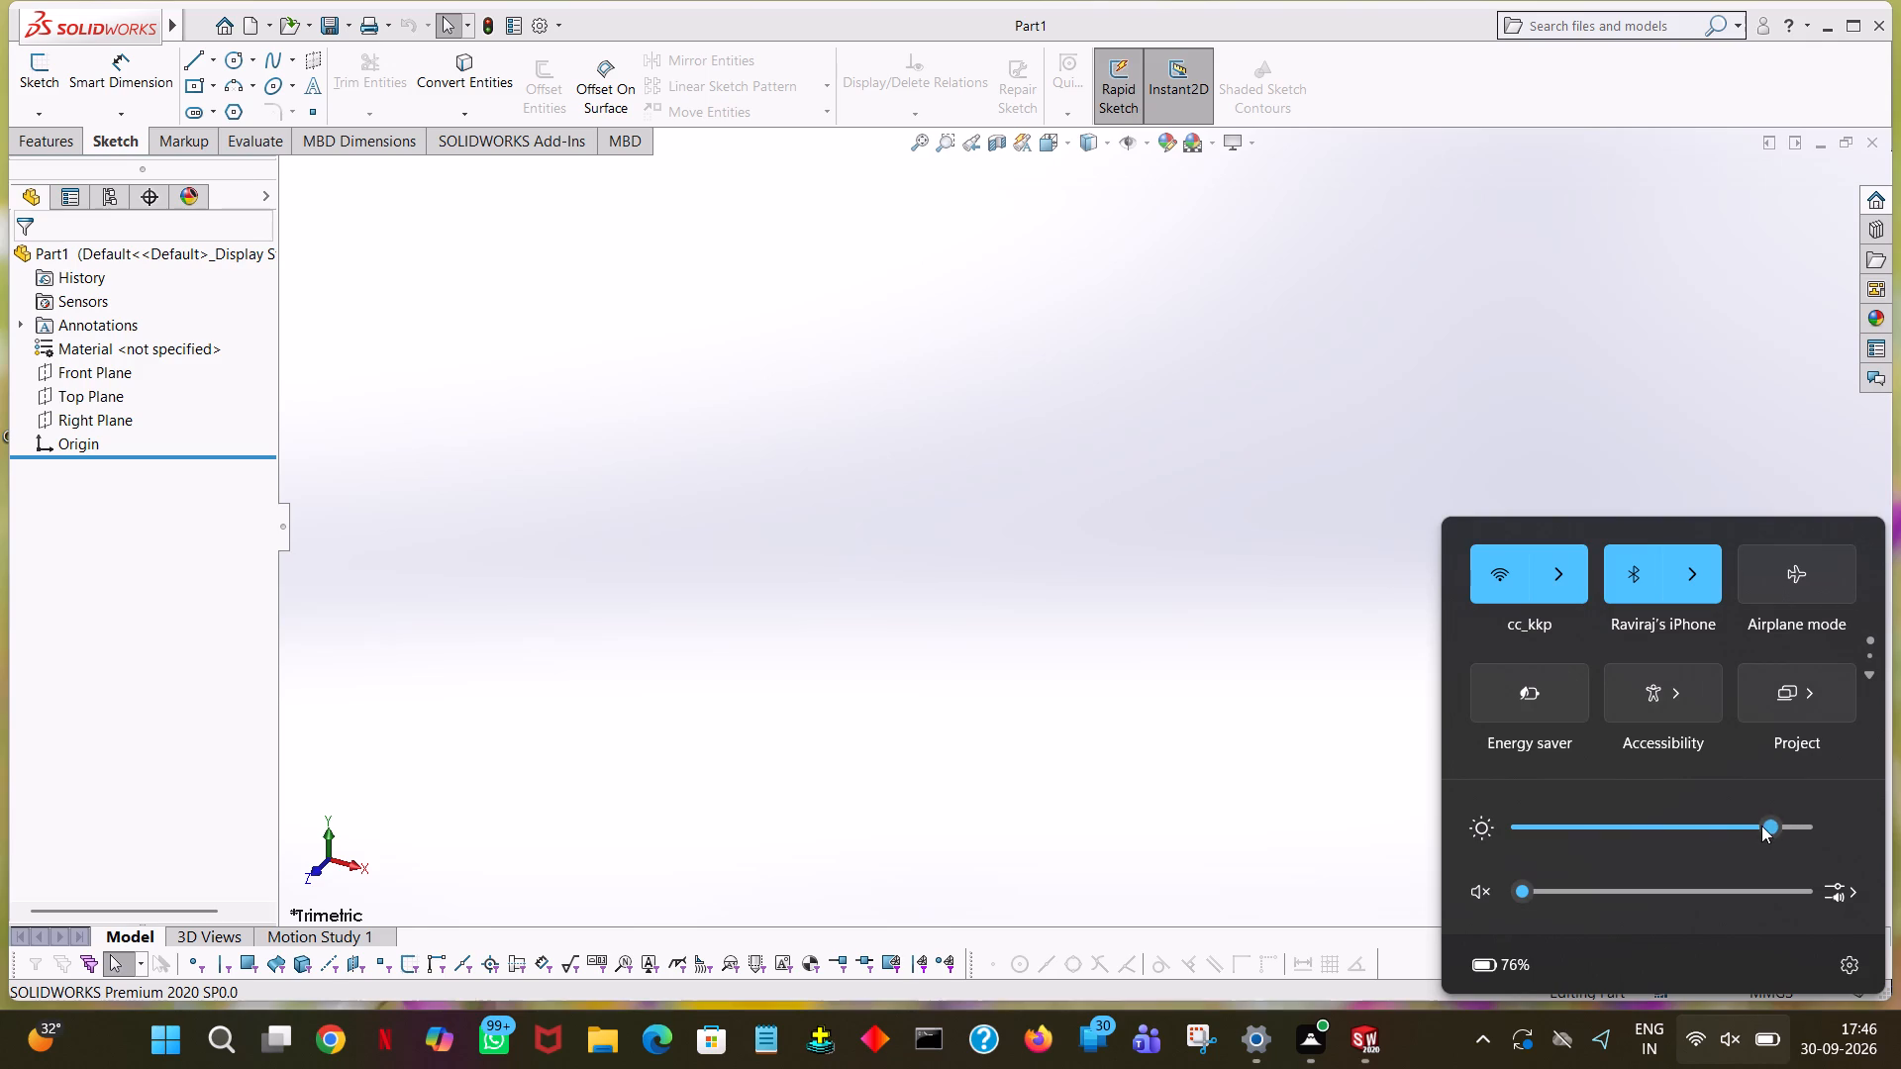
left_click(1746, 822)
left_click(574, 448)
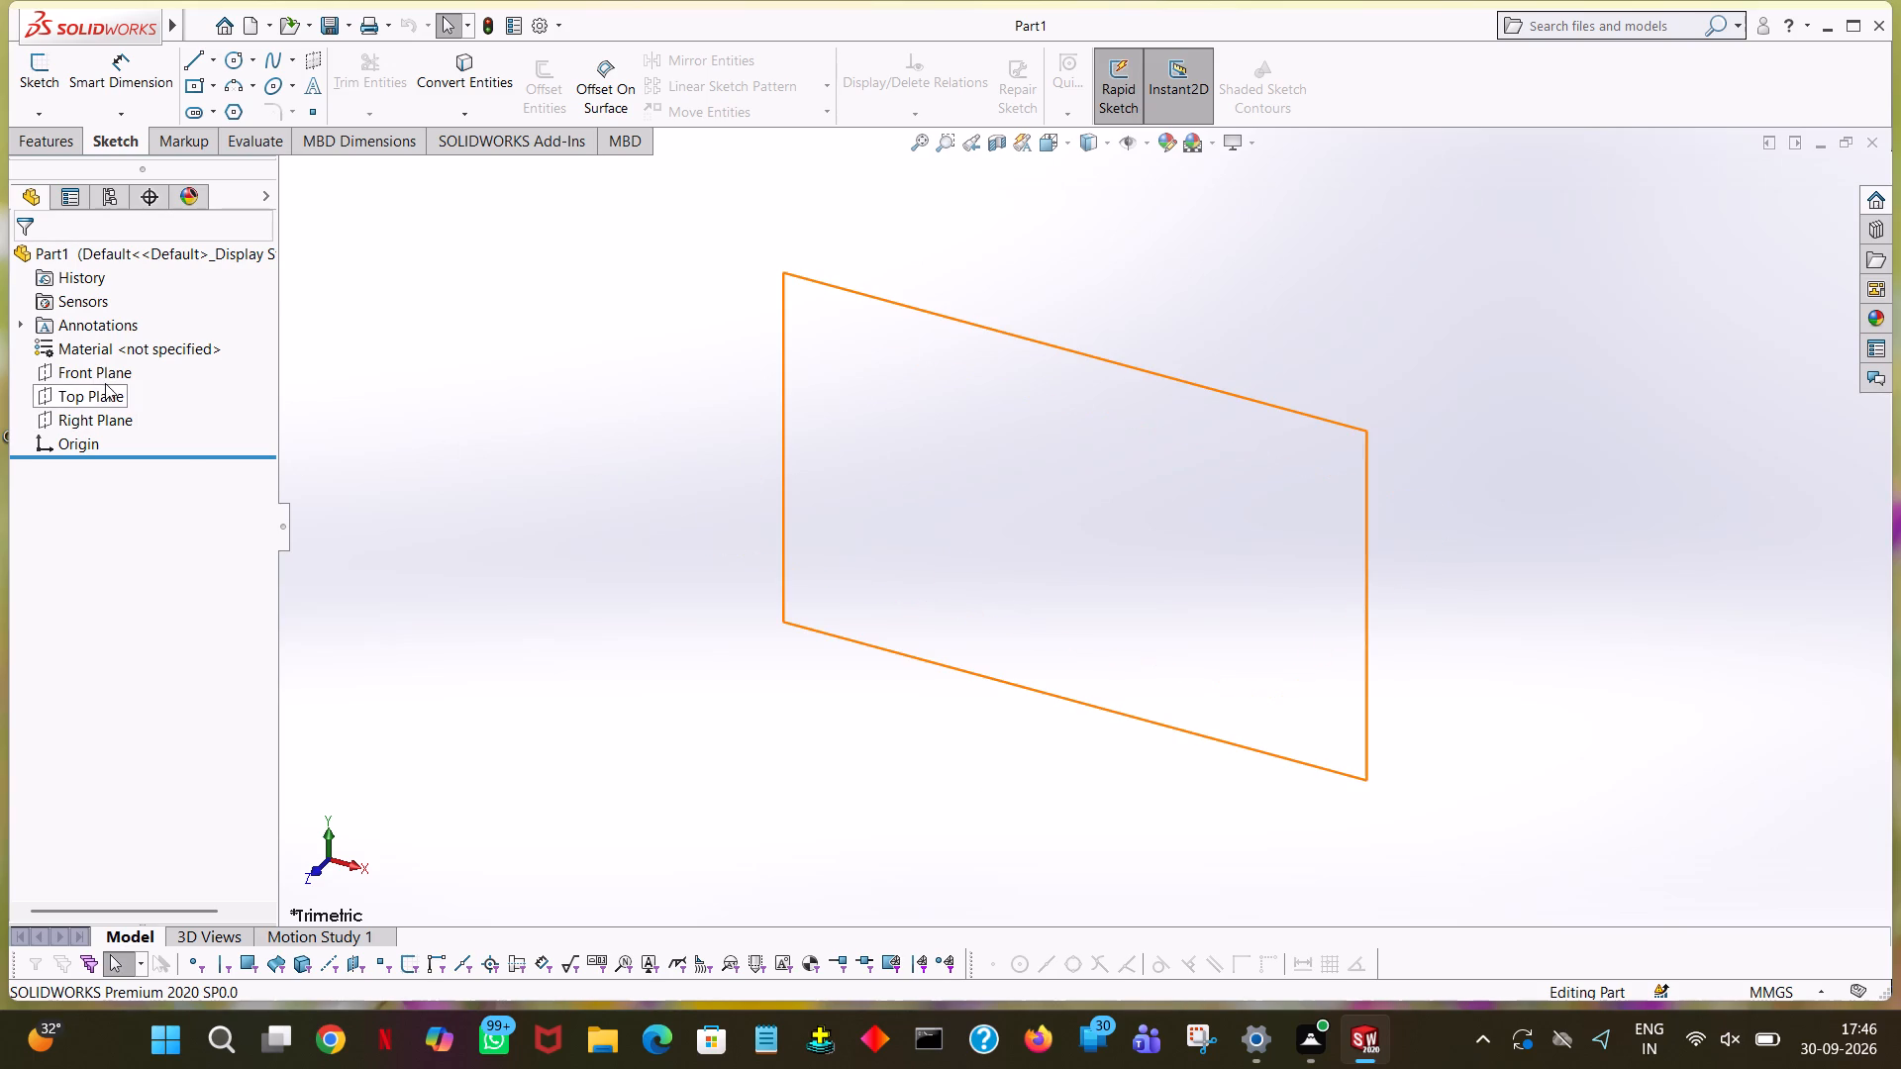
Start a new sketch on the Right Plane.
left_click(85, 429)
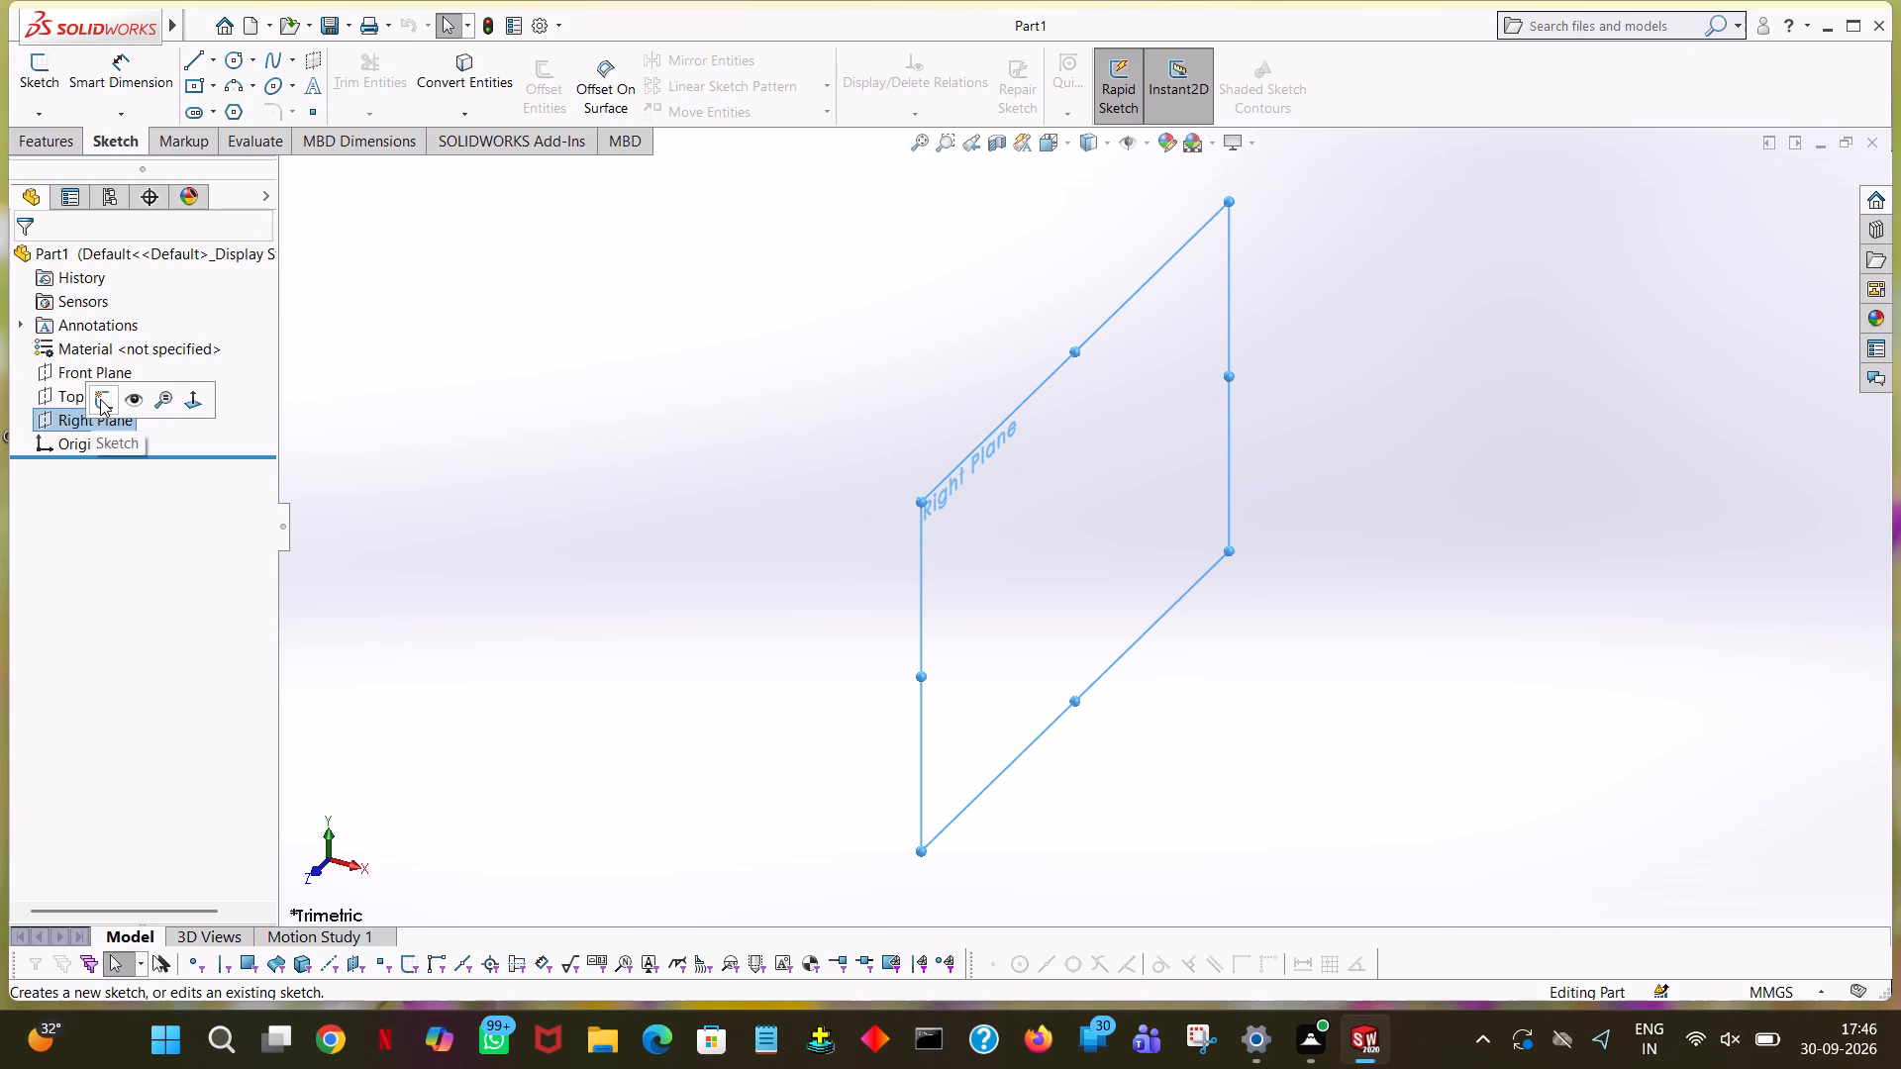
left_click(100, 399)
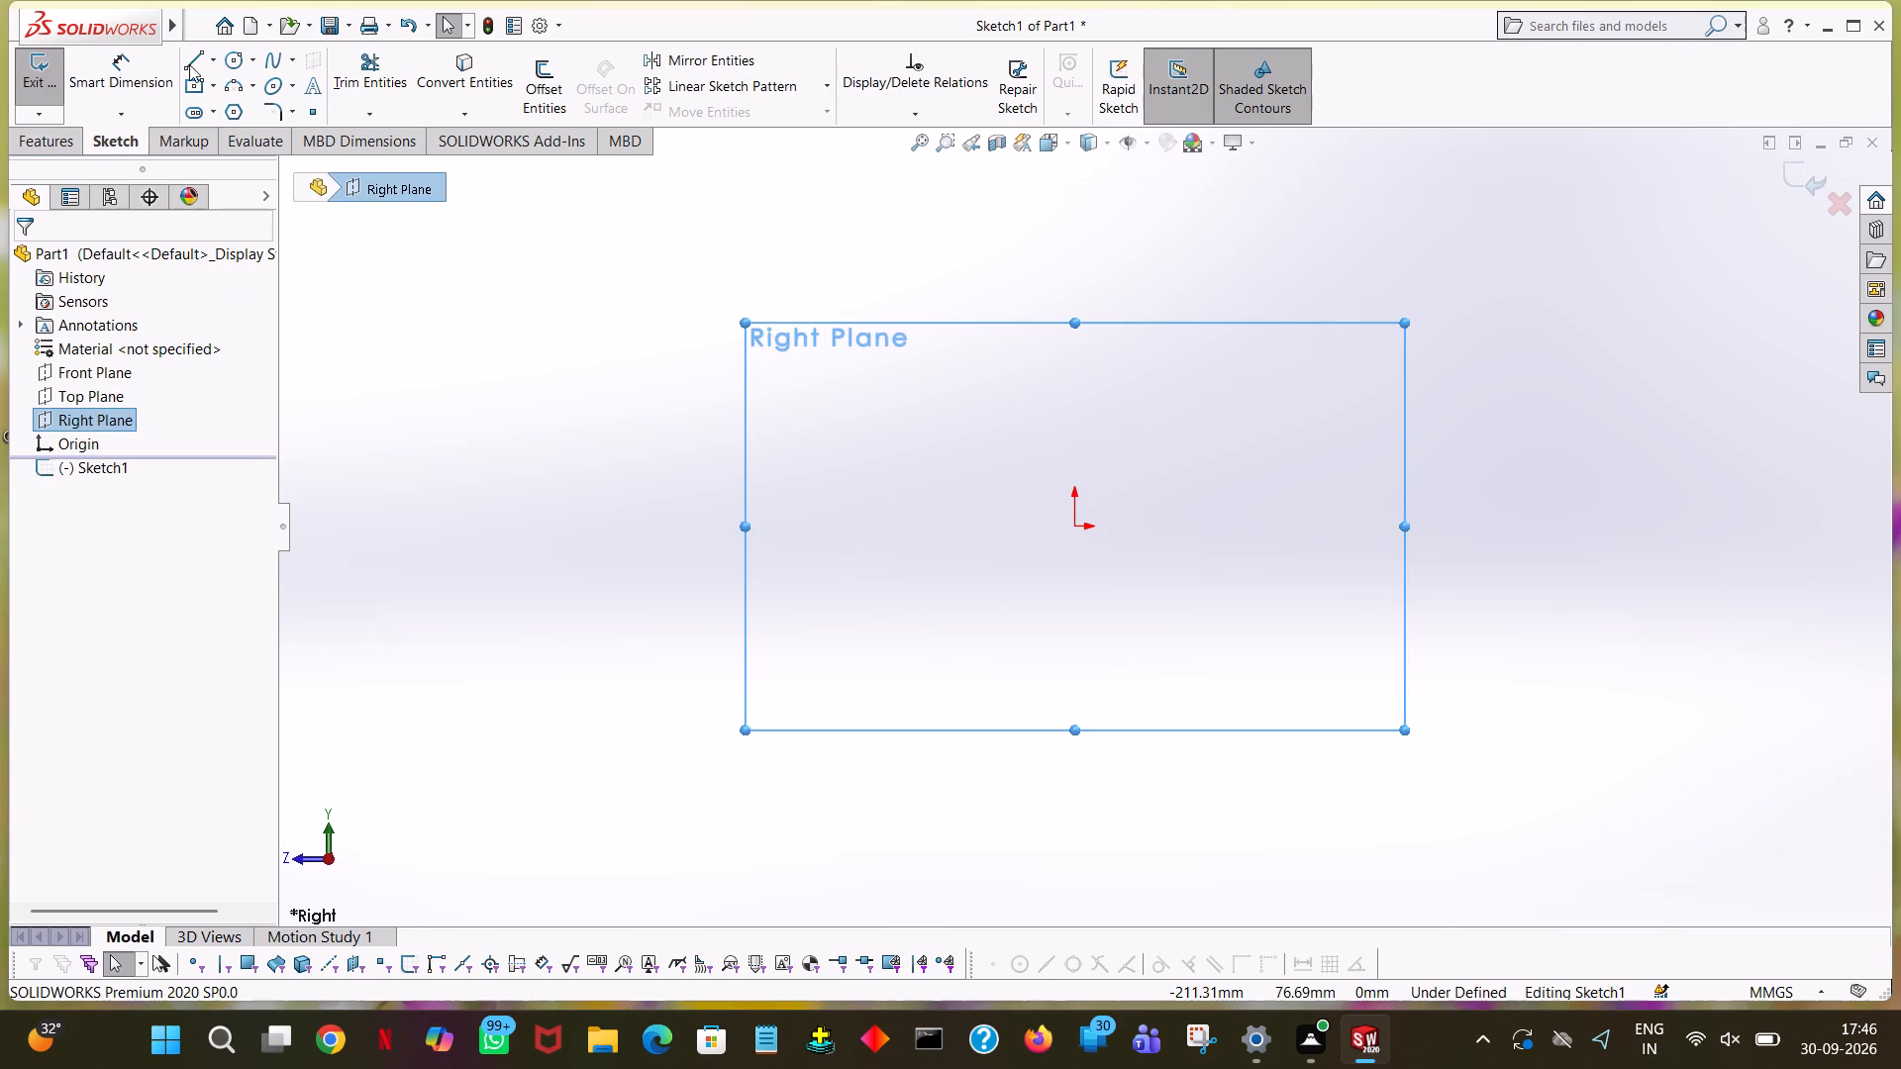
Sketch a circle centred on the origin with a radius of 92 mm.
left_click(190, 63)
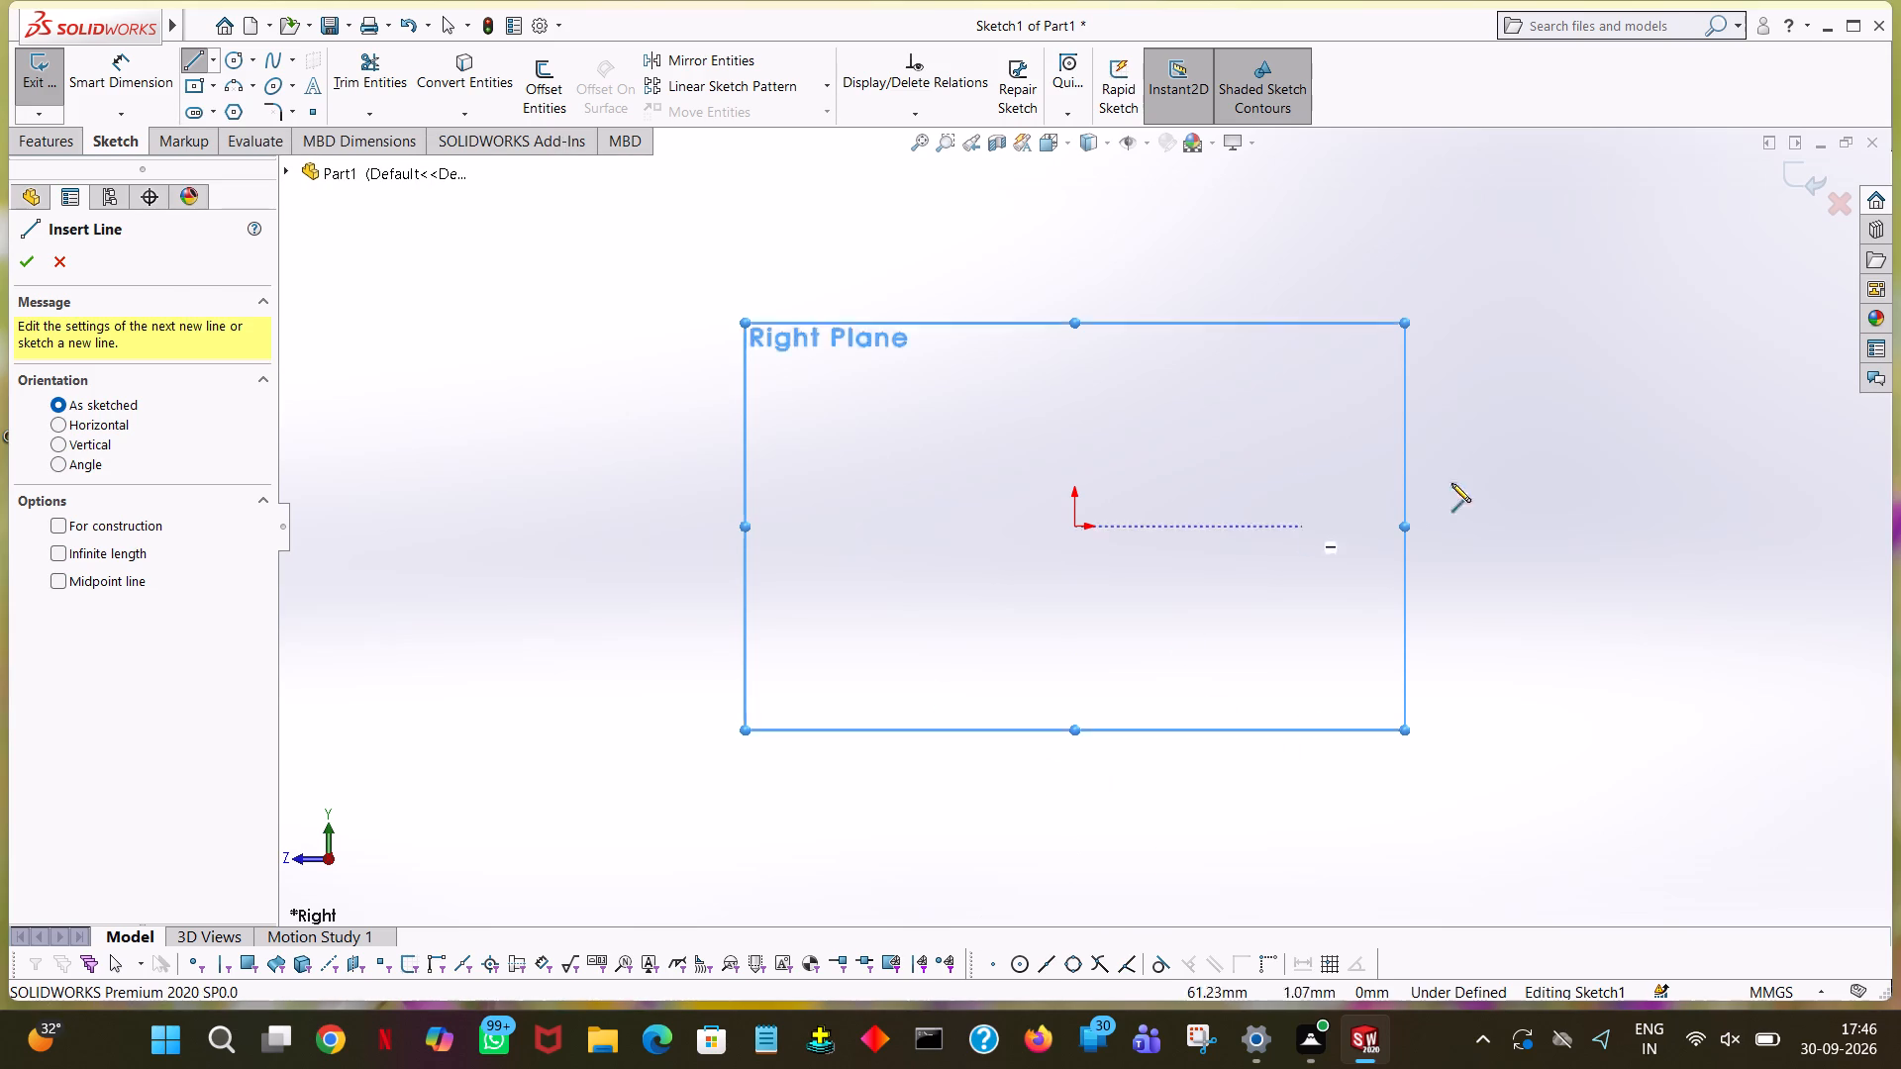
left_click(231, 61)
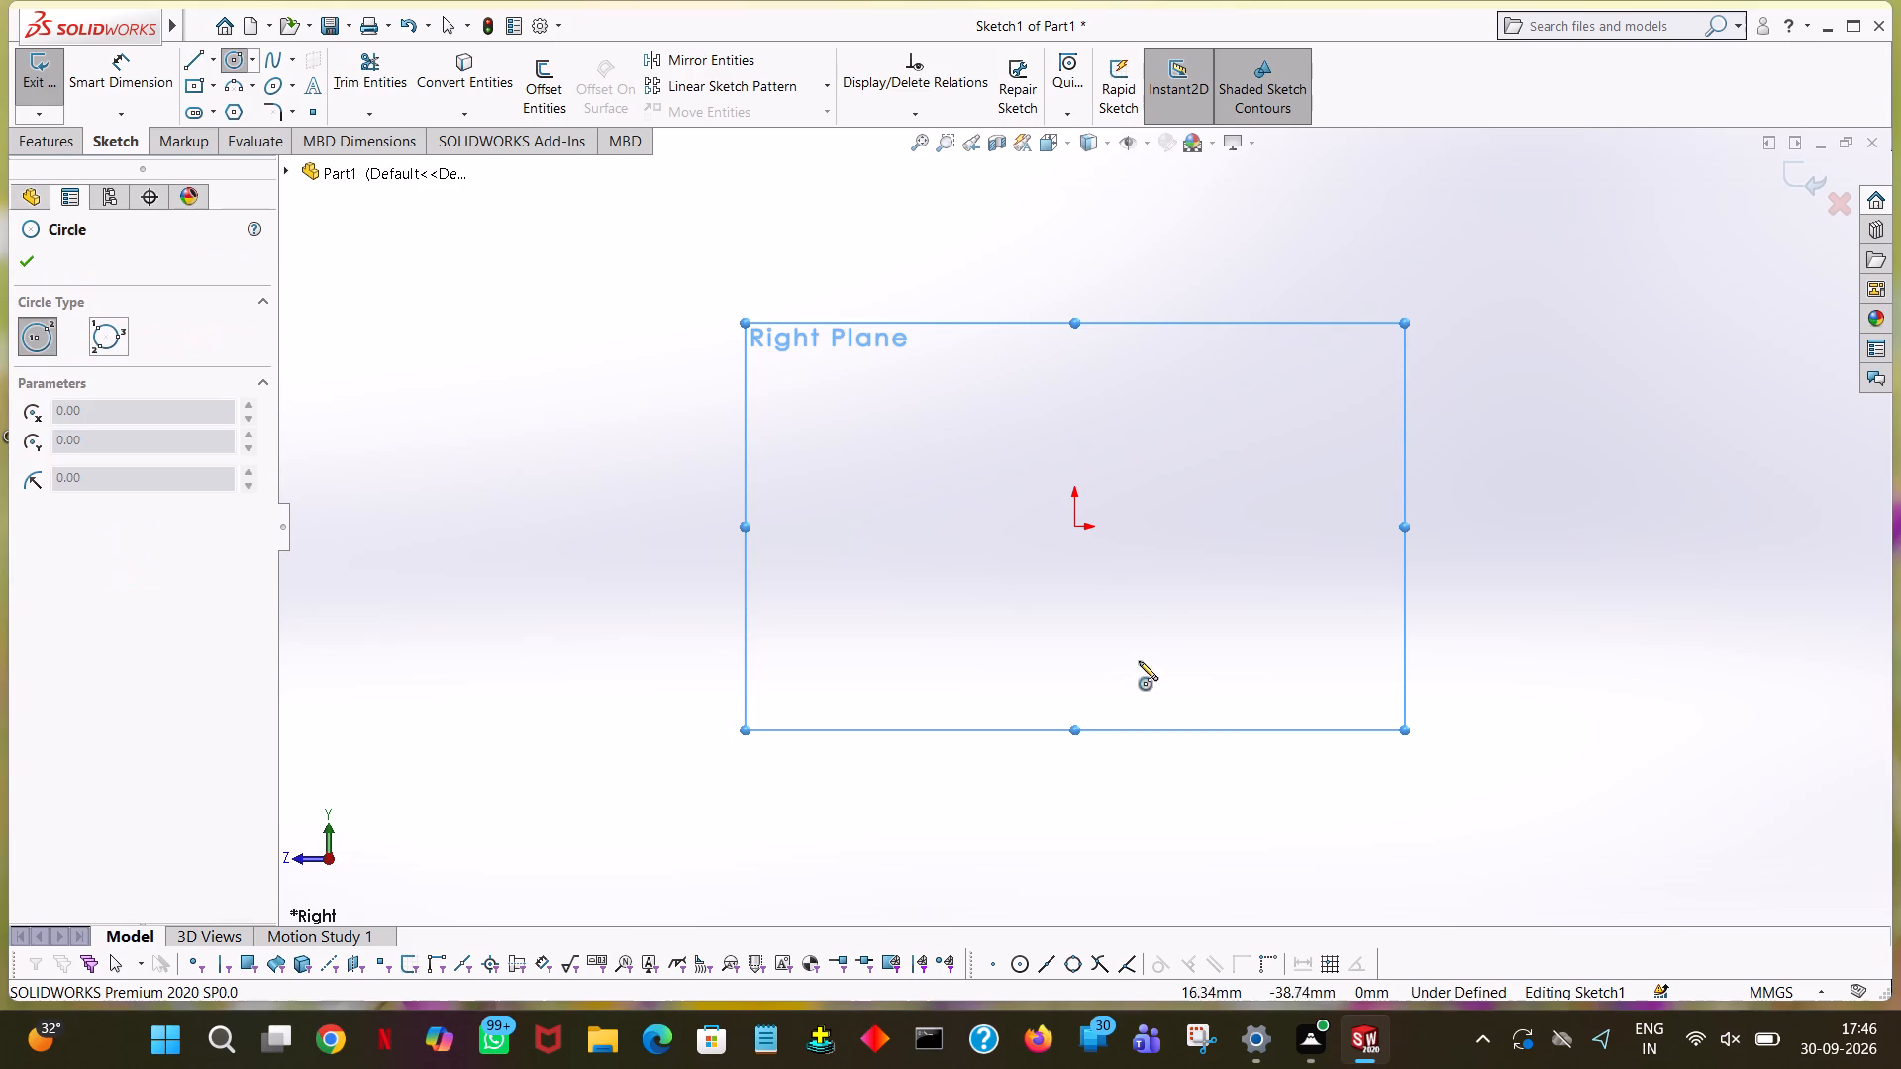
left_click(1076, 528)
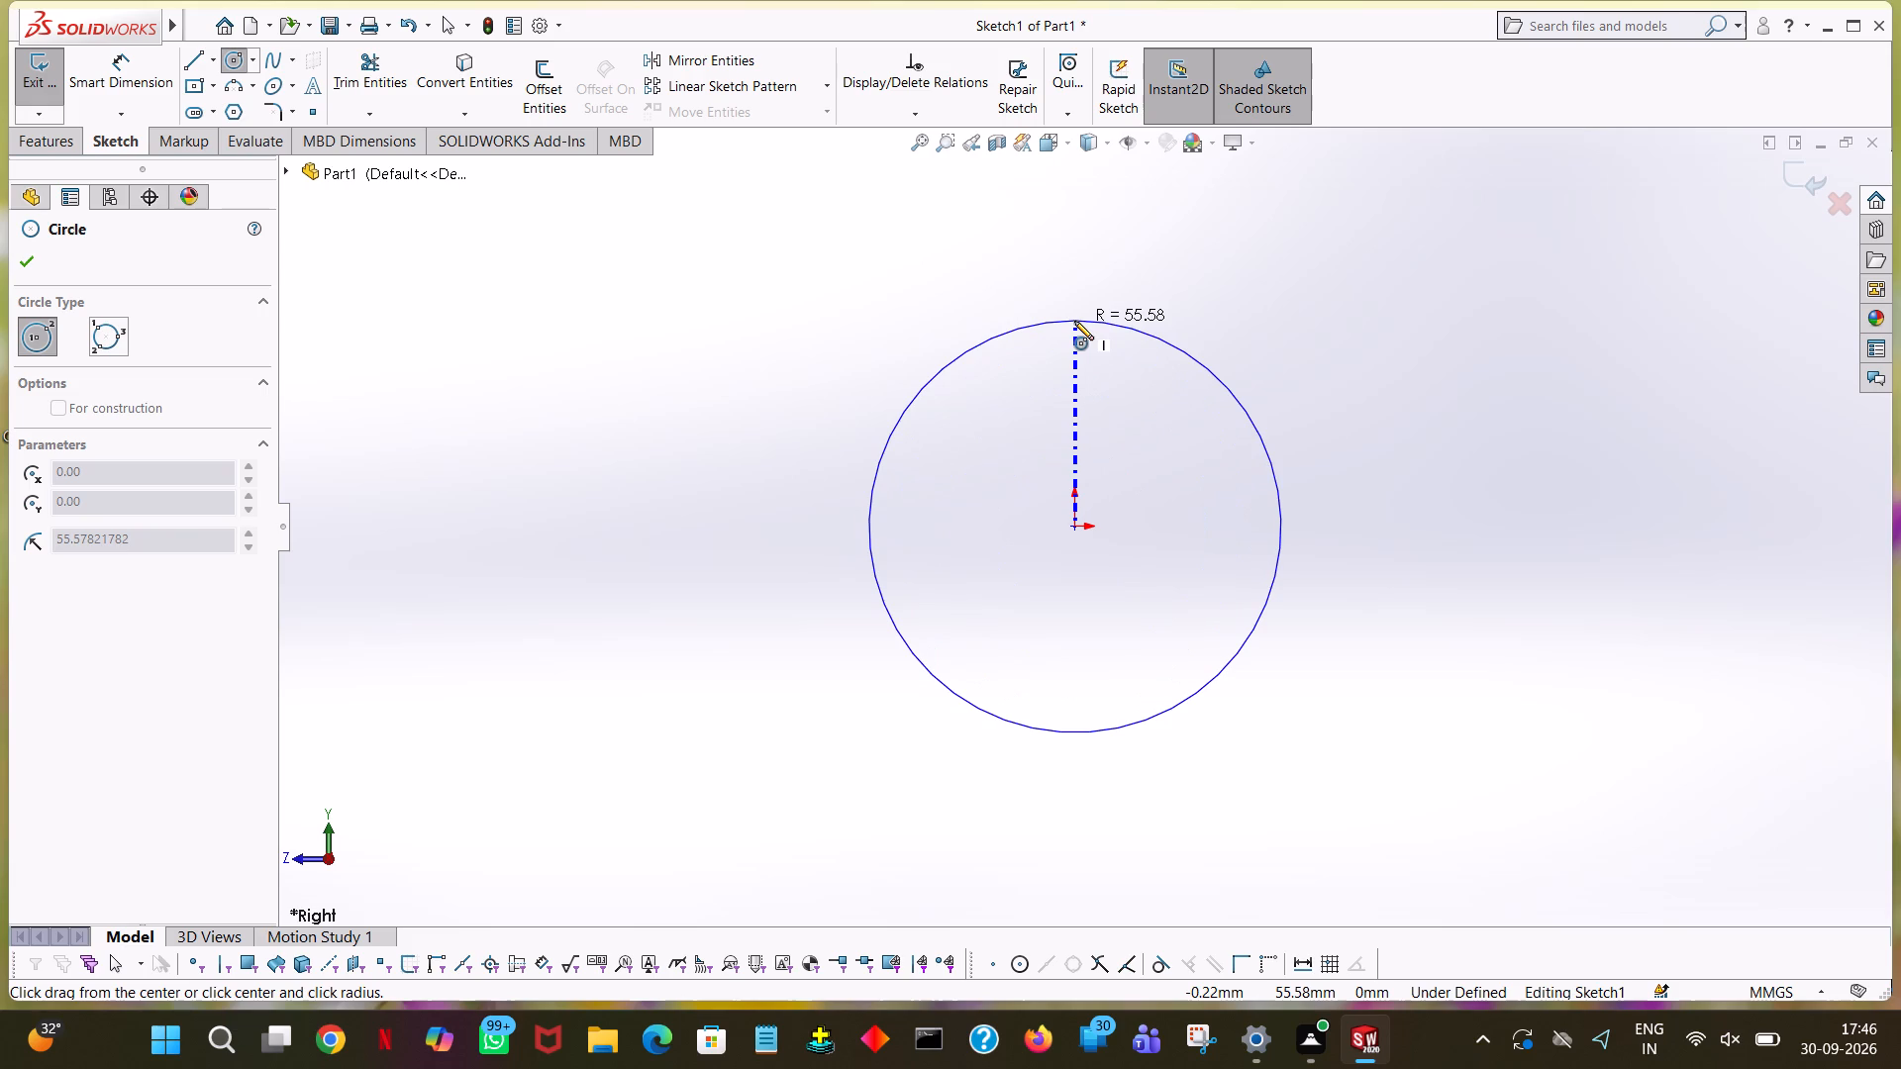
left_click(1074, 321)
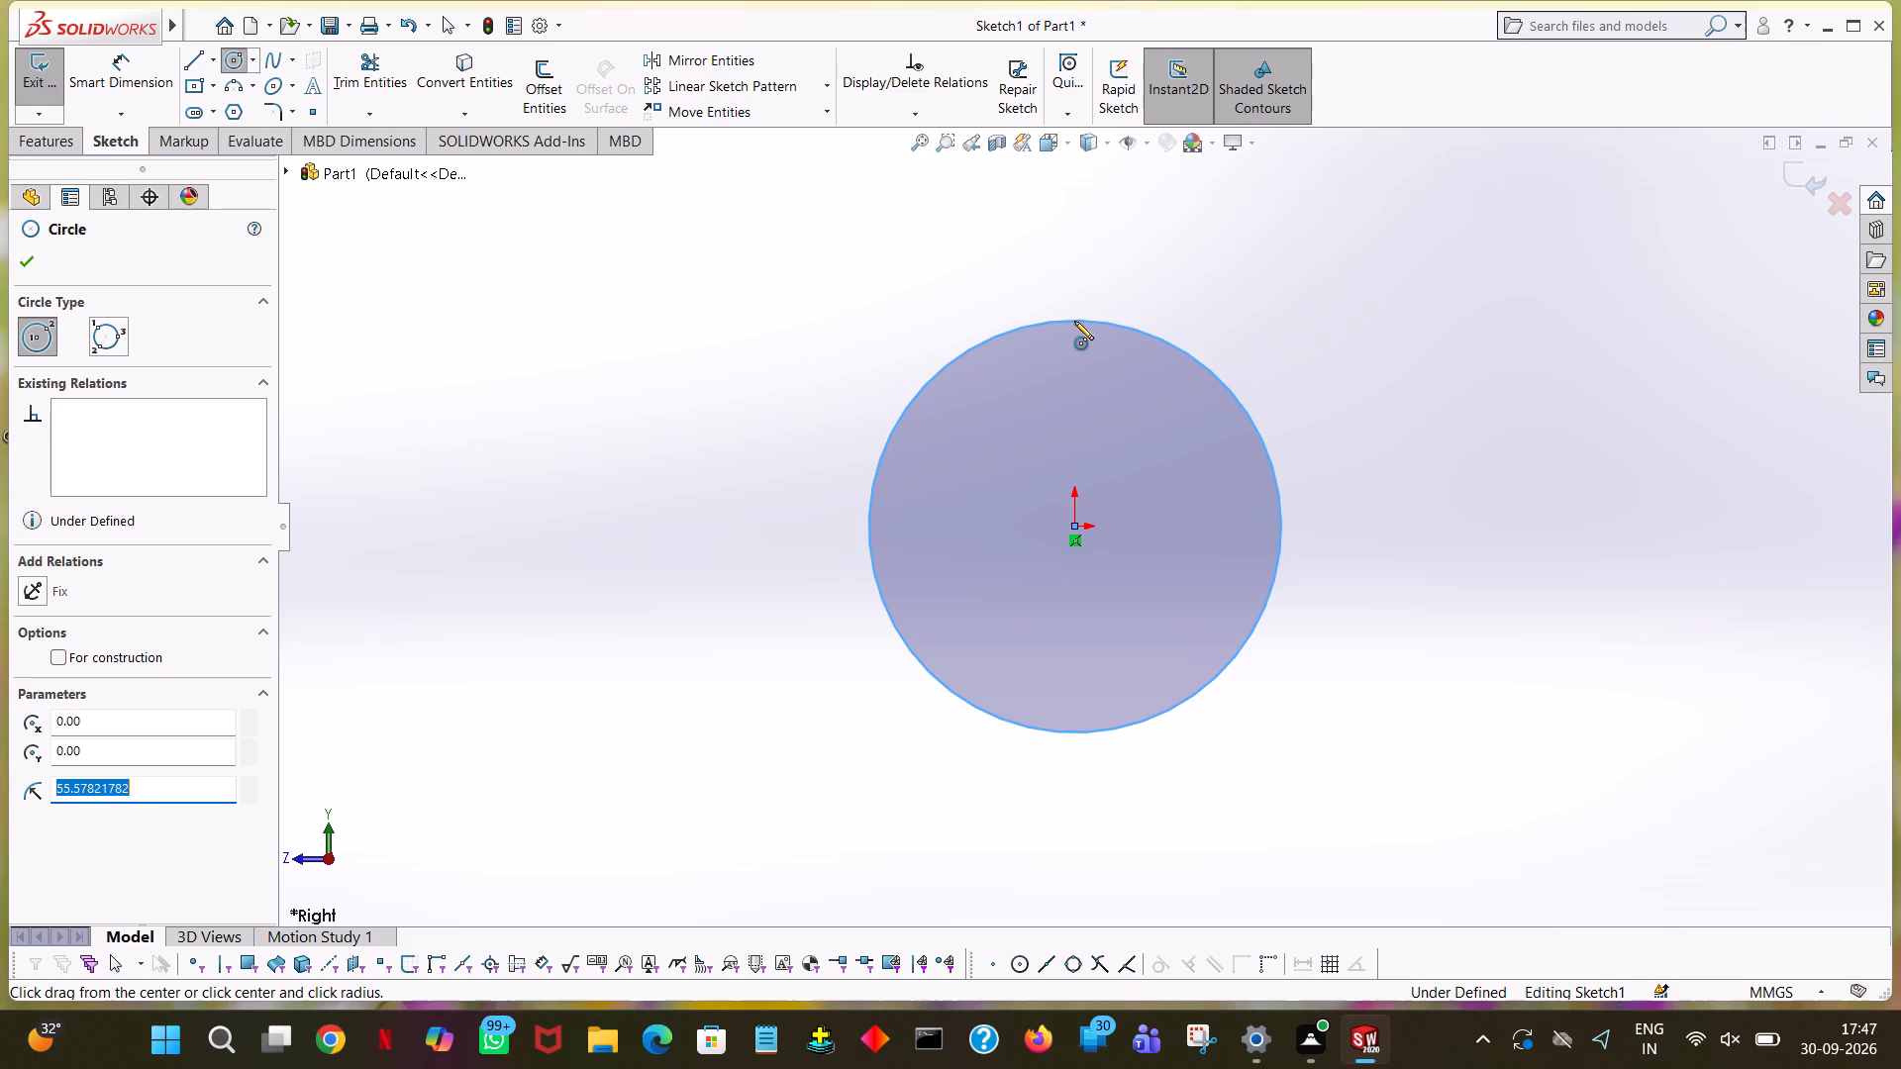
key("9")
key("2")
key("Return")
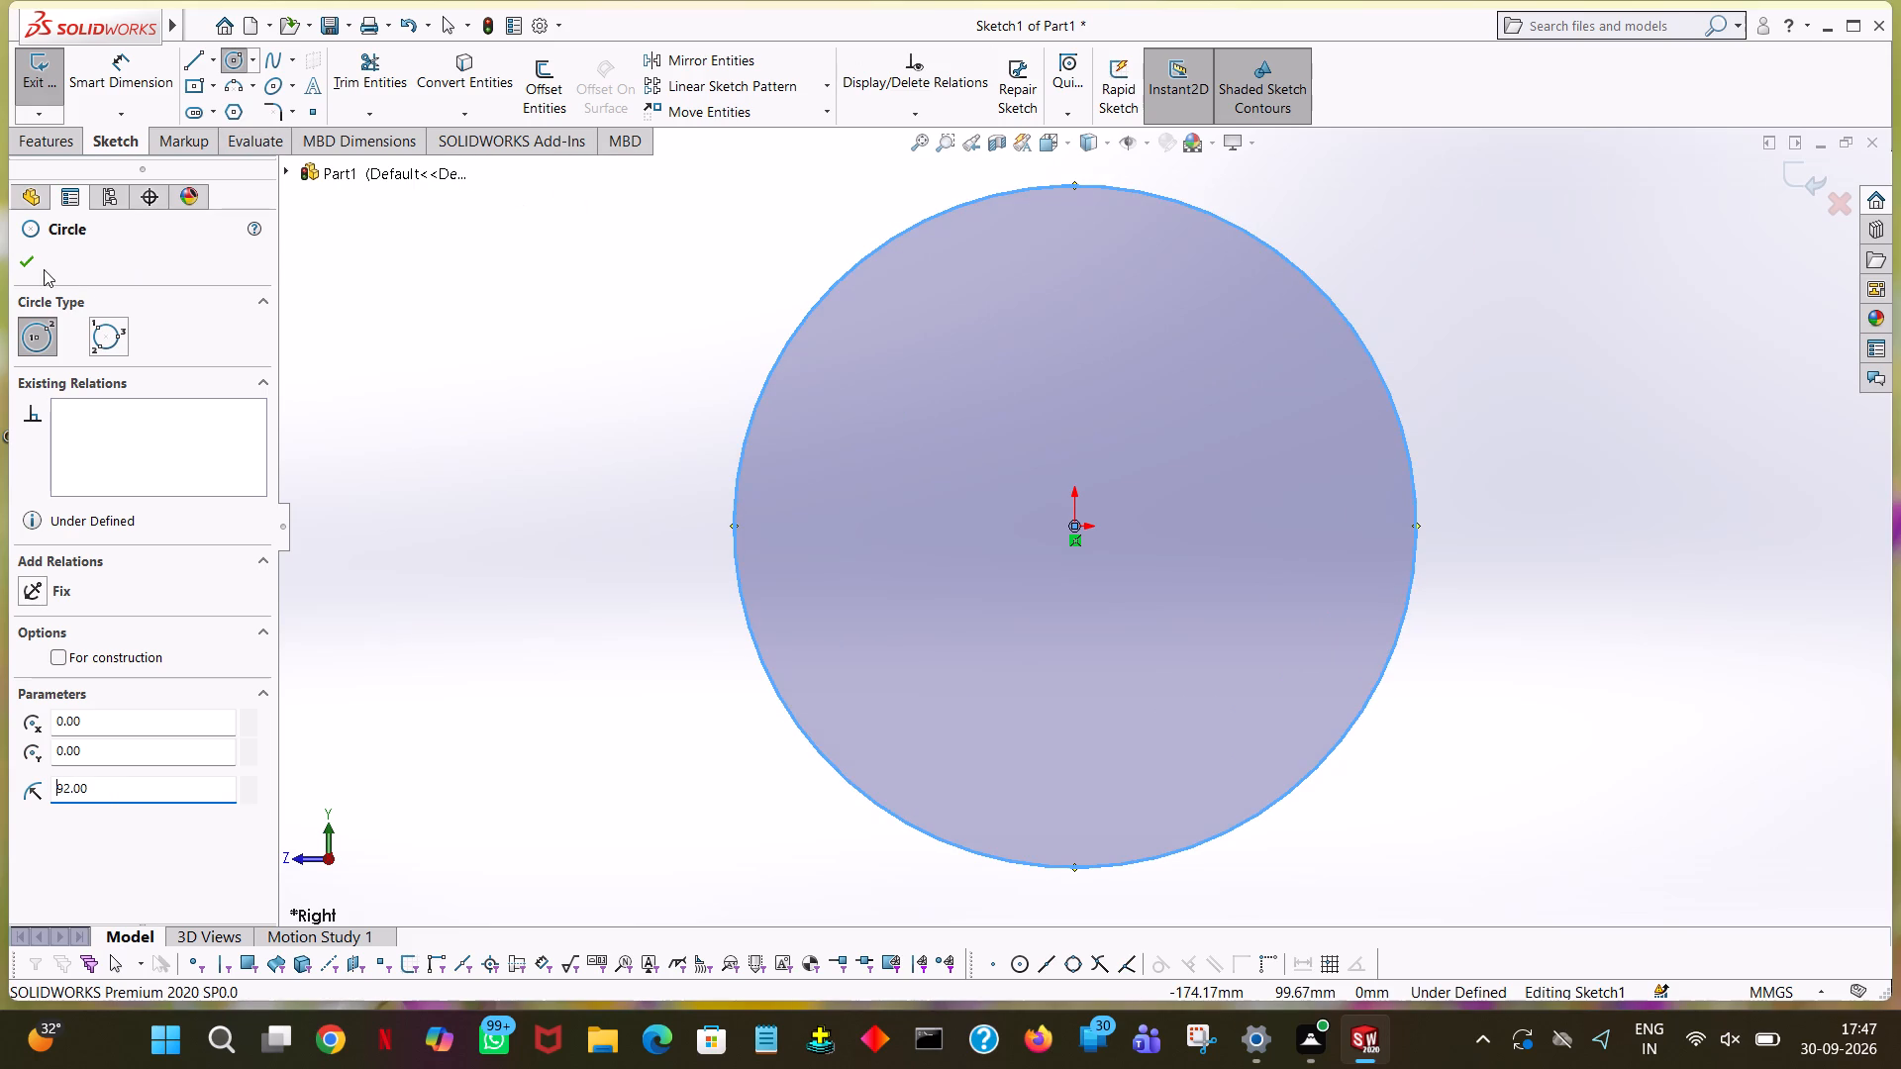
left_click(36, 268)
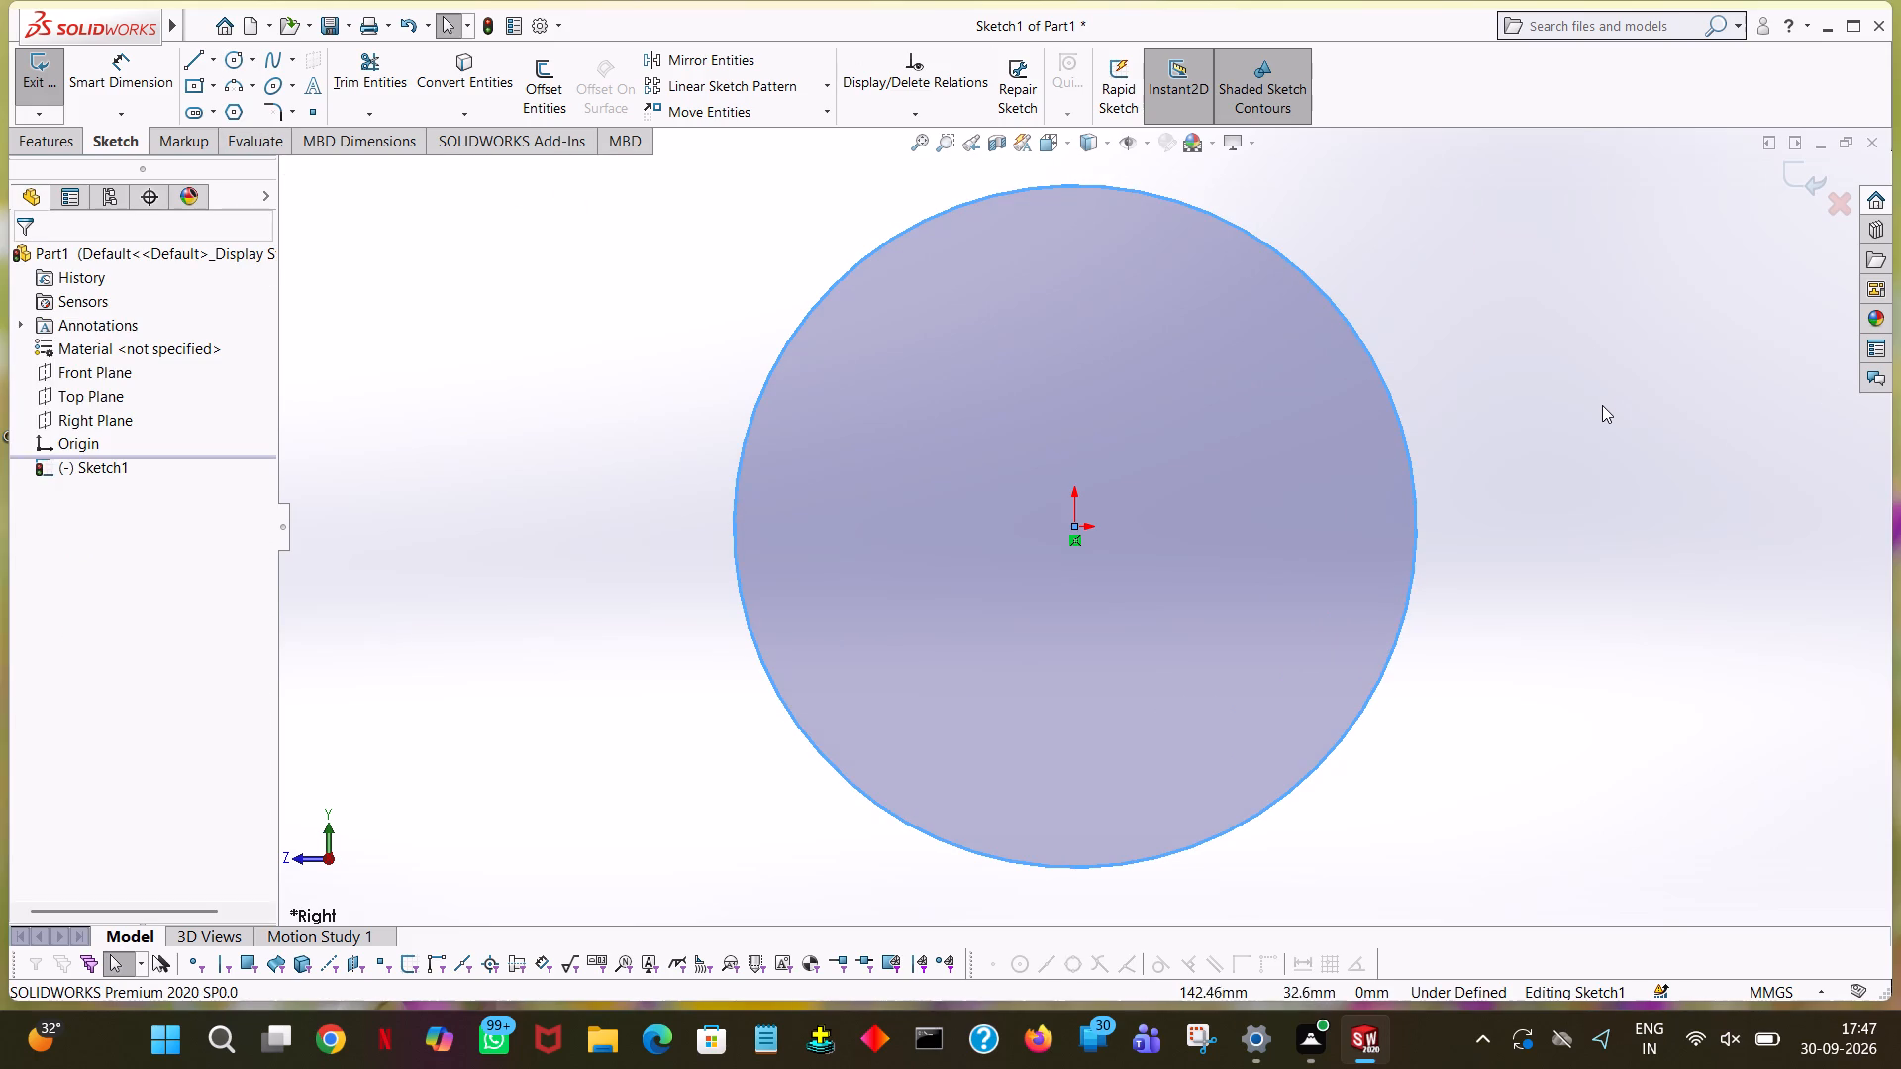
left_click(1602, 405)
From the circle's top point, draw a horizontal line 130/2 mm long to the right, then a vertical line about 38 mm down across the circle.
middle_click_drag(1602, 405, 1599, 499, "ctrl")
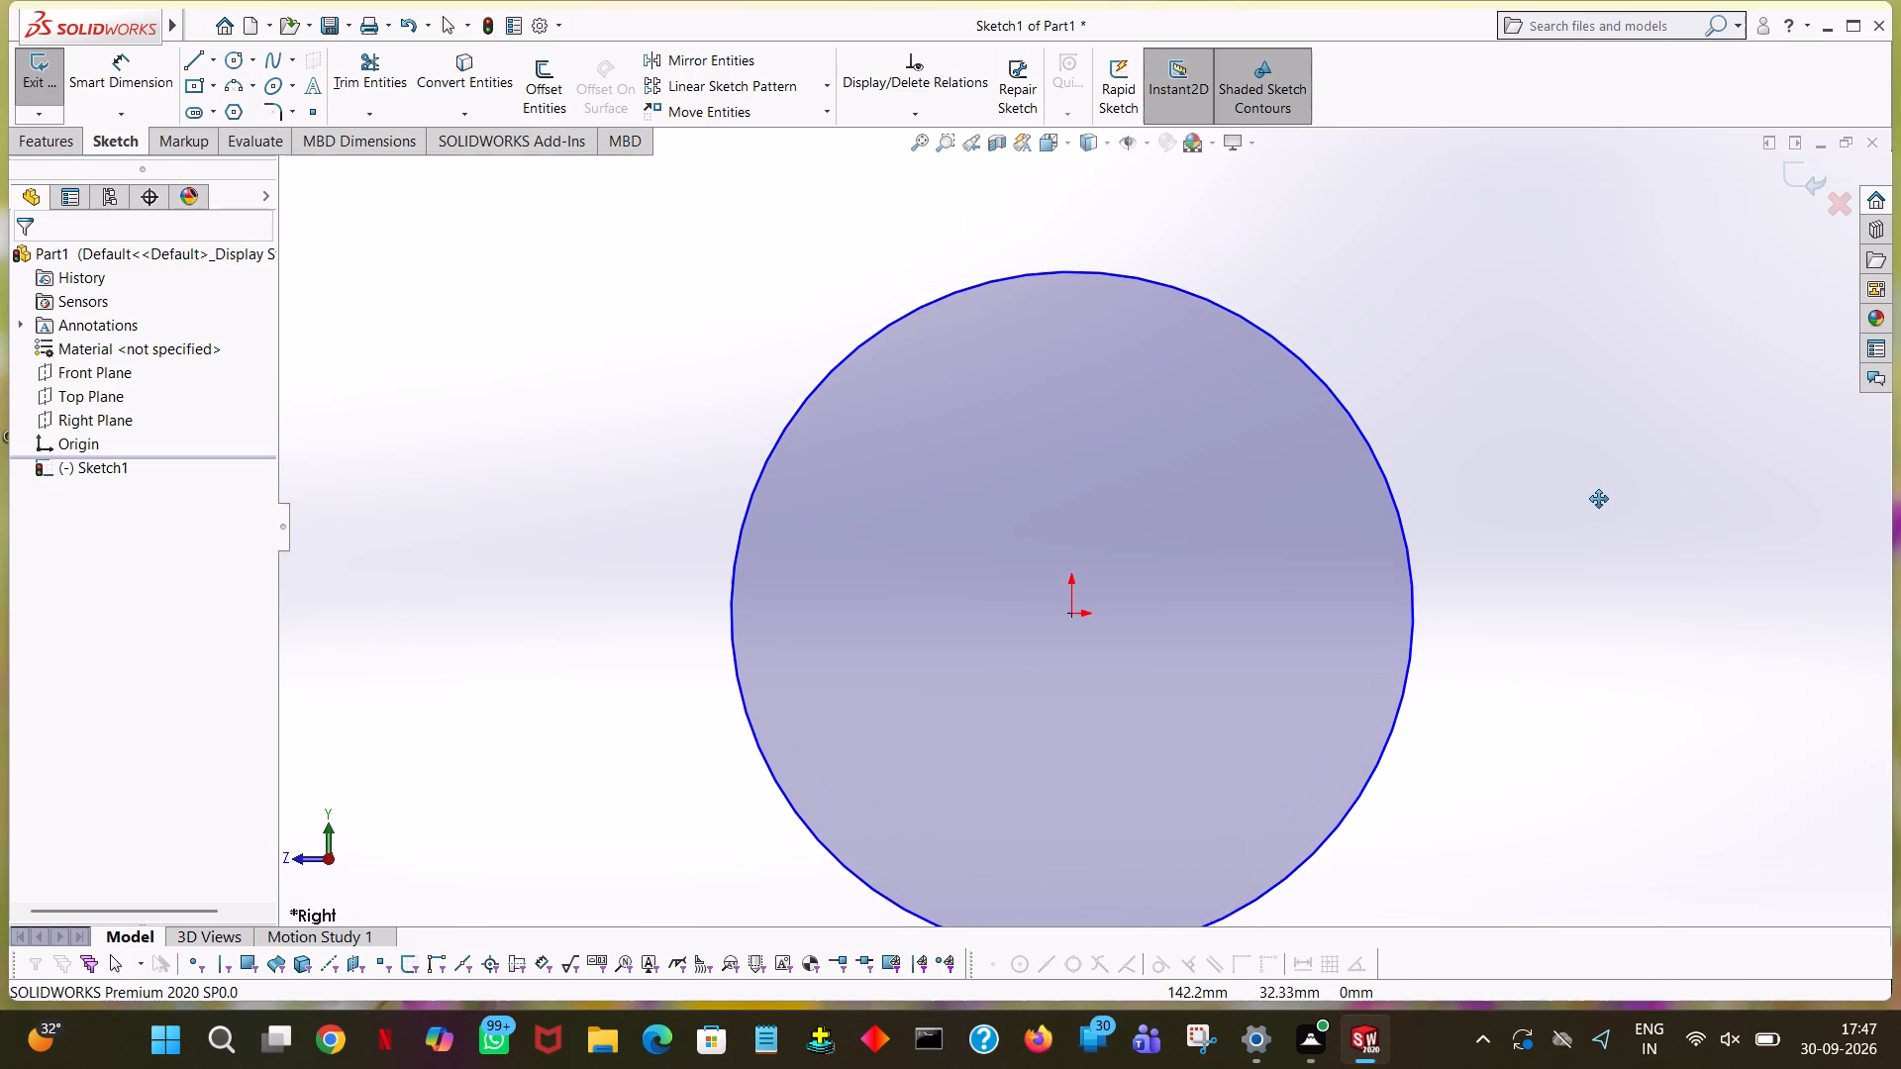
middle_click_drag(1599, 499, 1599, 558, "ctrl")
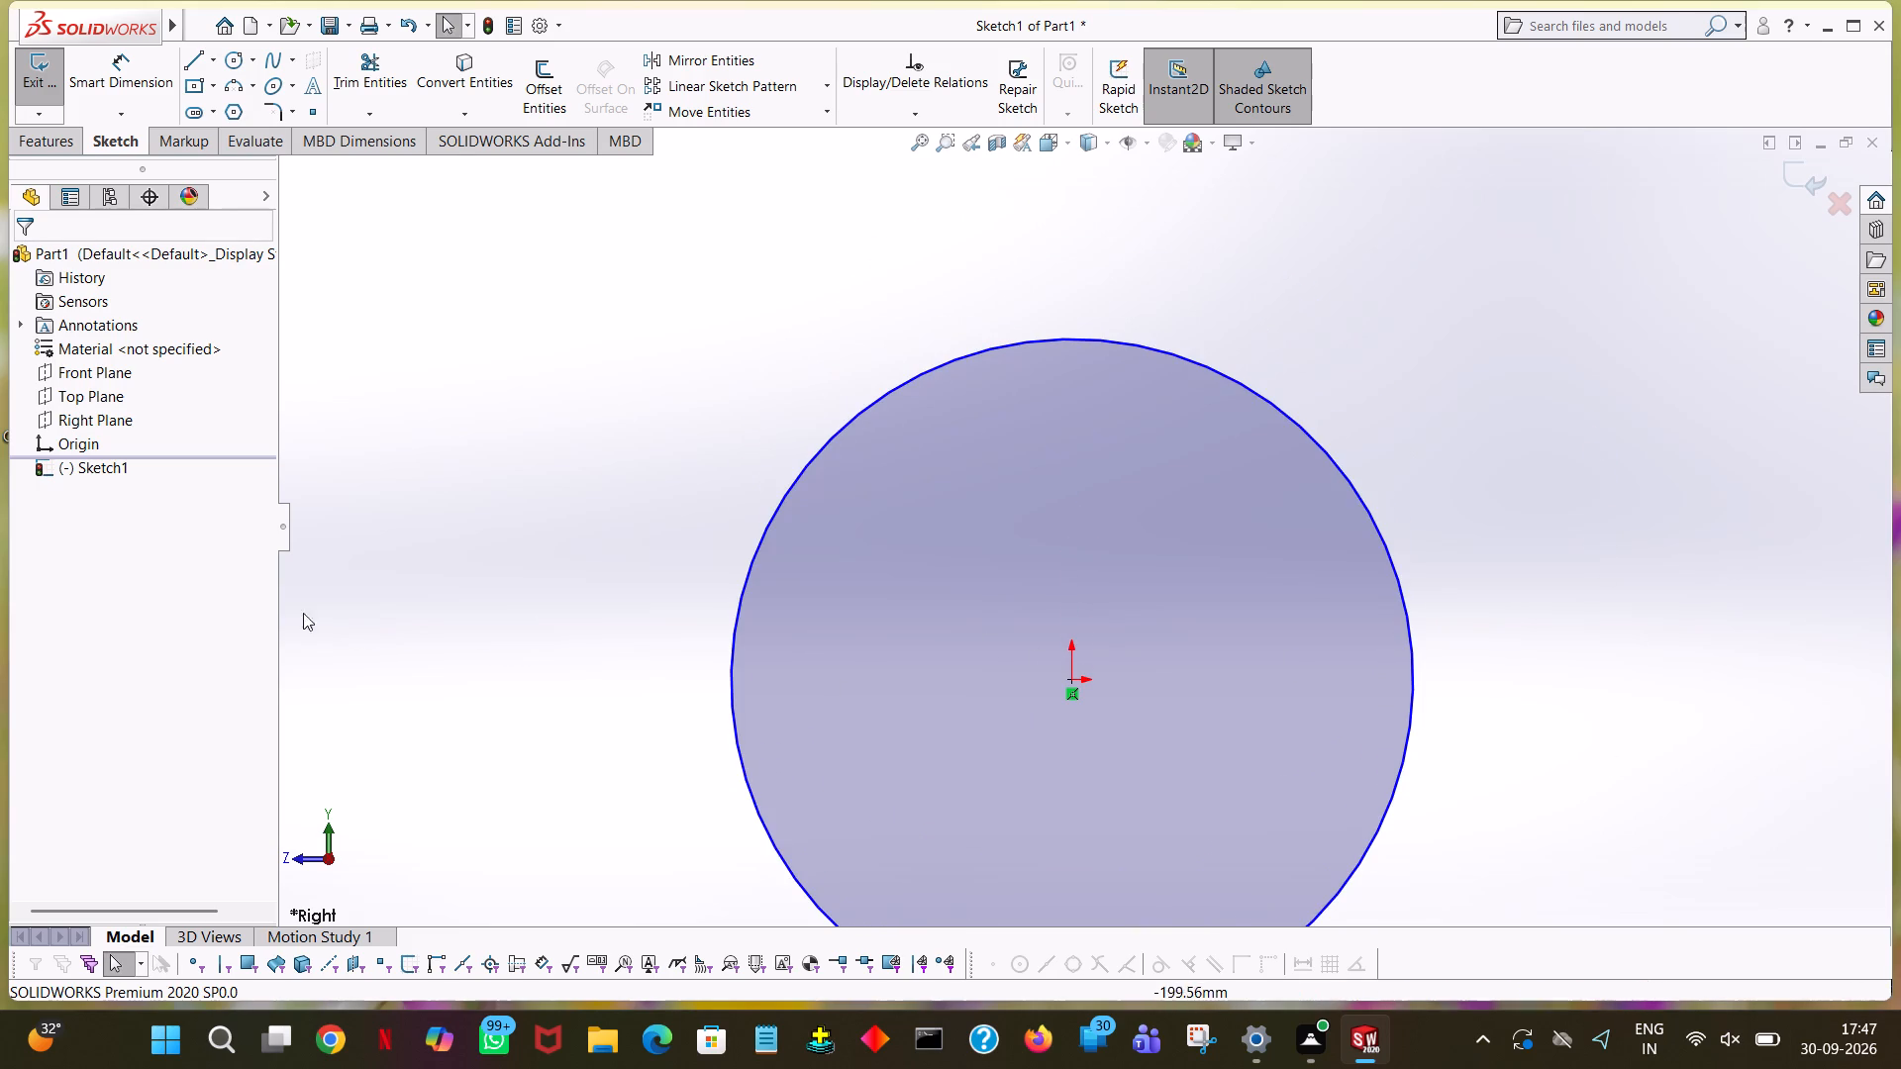
left_click(197, 59)
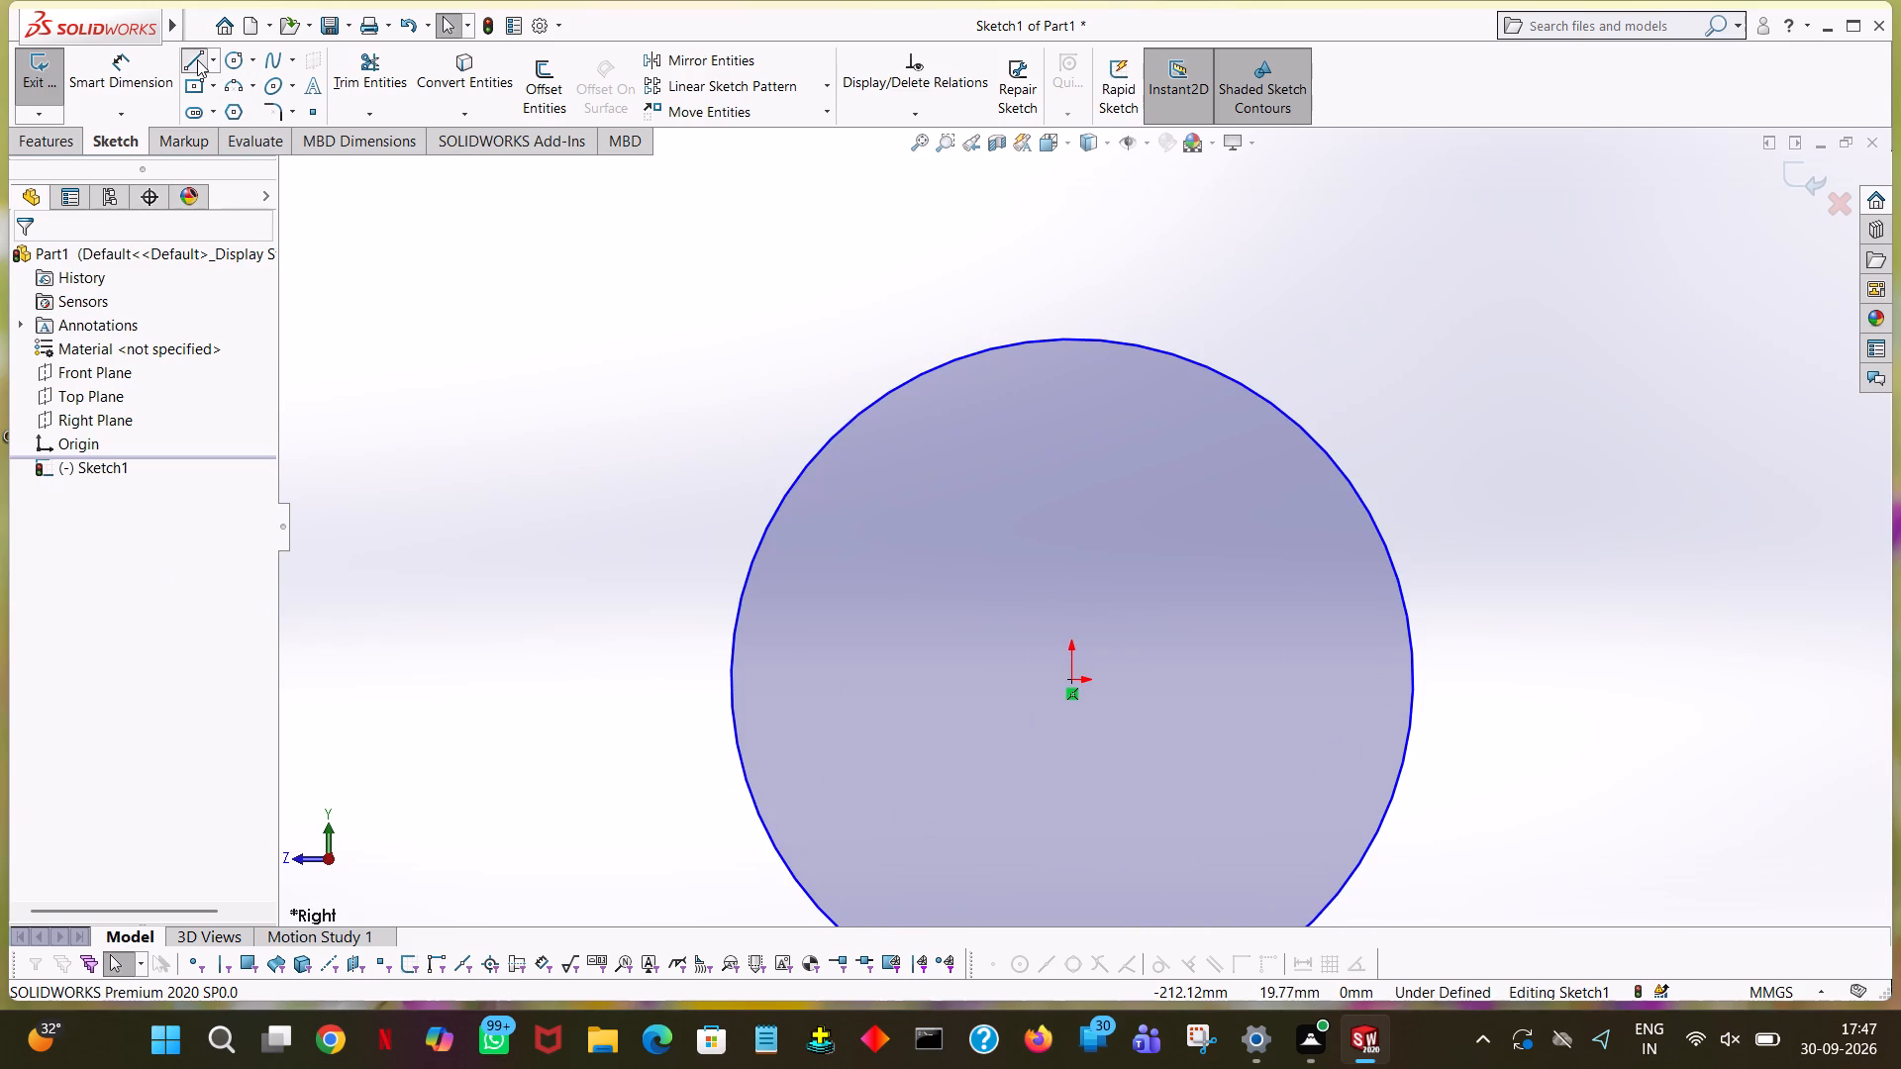
left_click(1068, 336)
left_click(1296, 335)
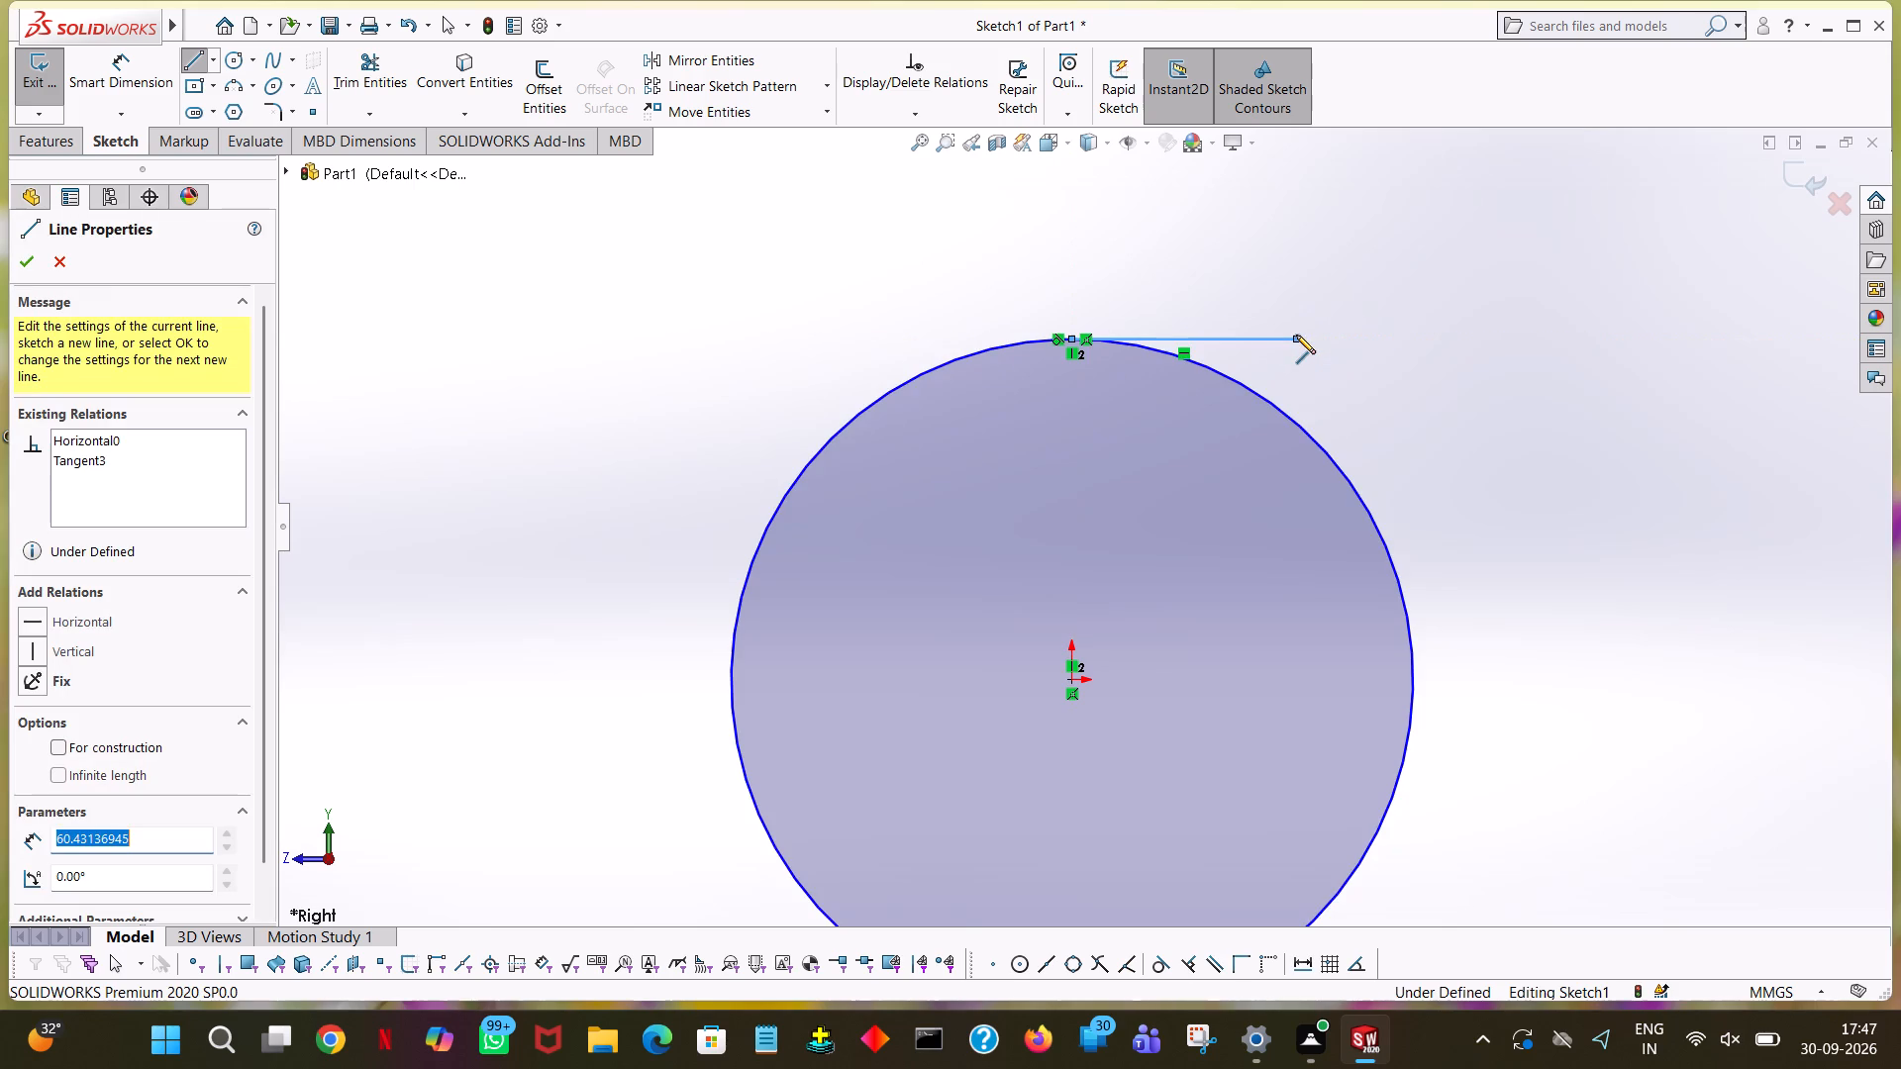
type("130/2")
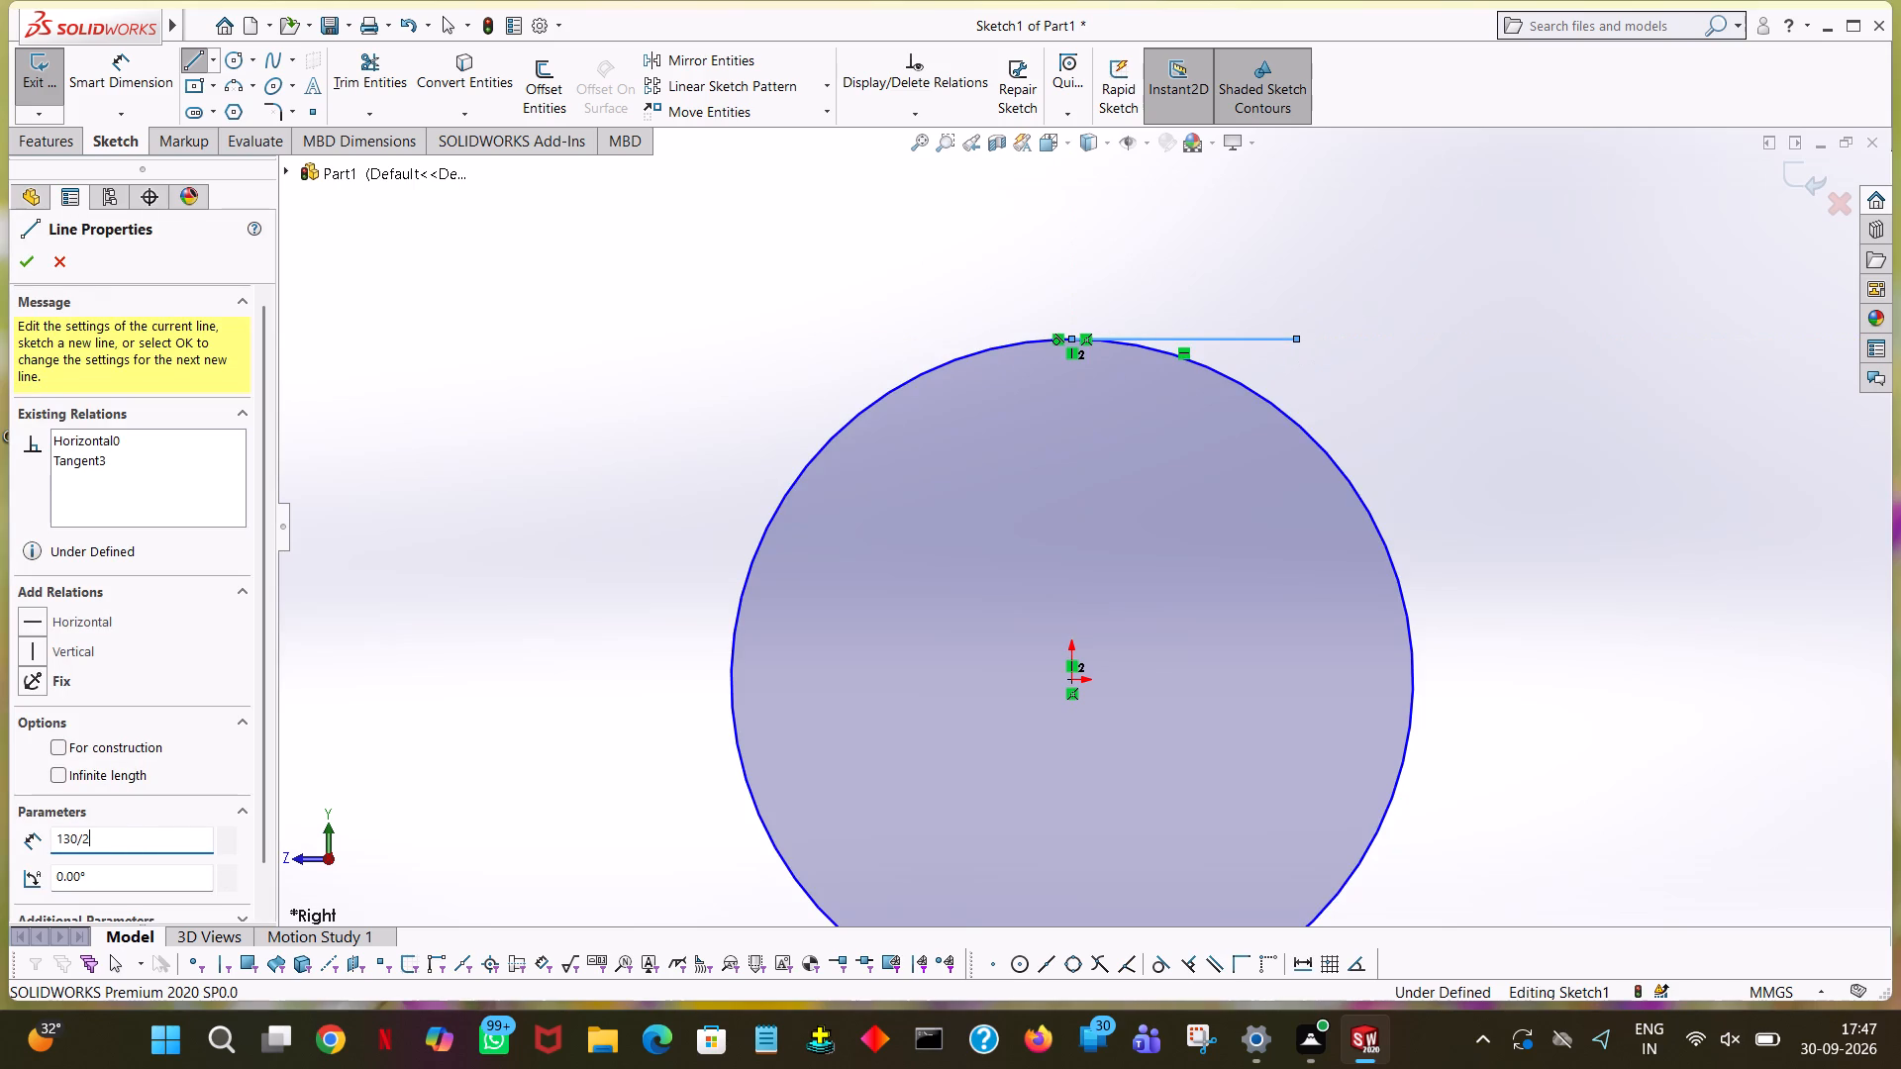
key("Return")
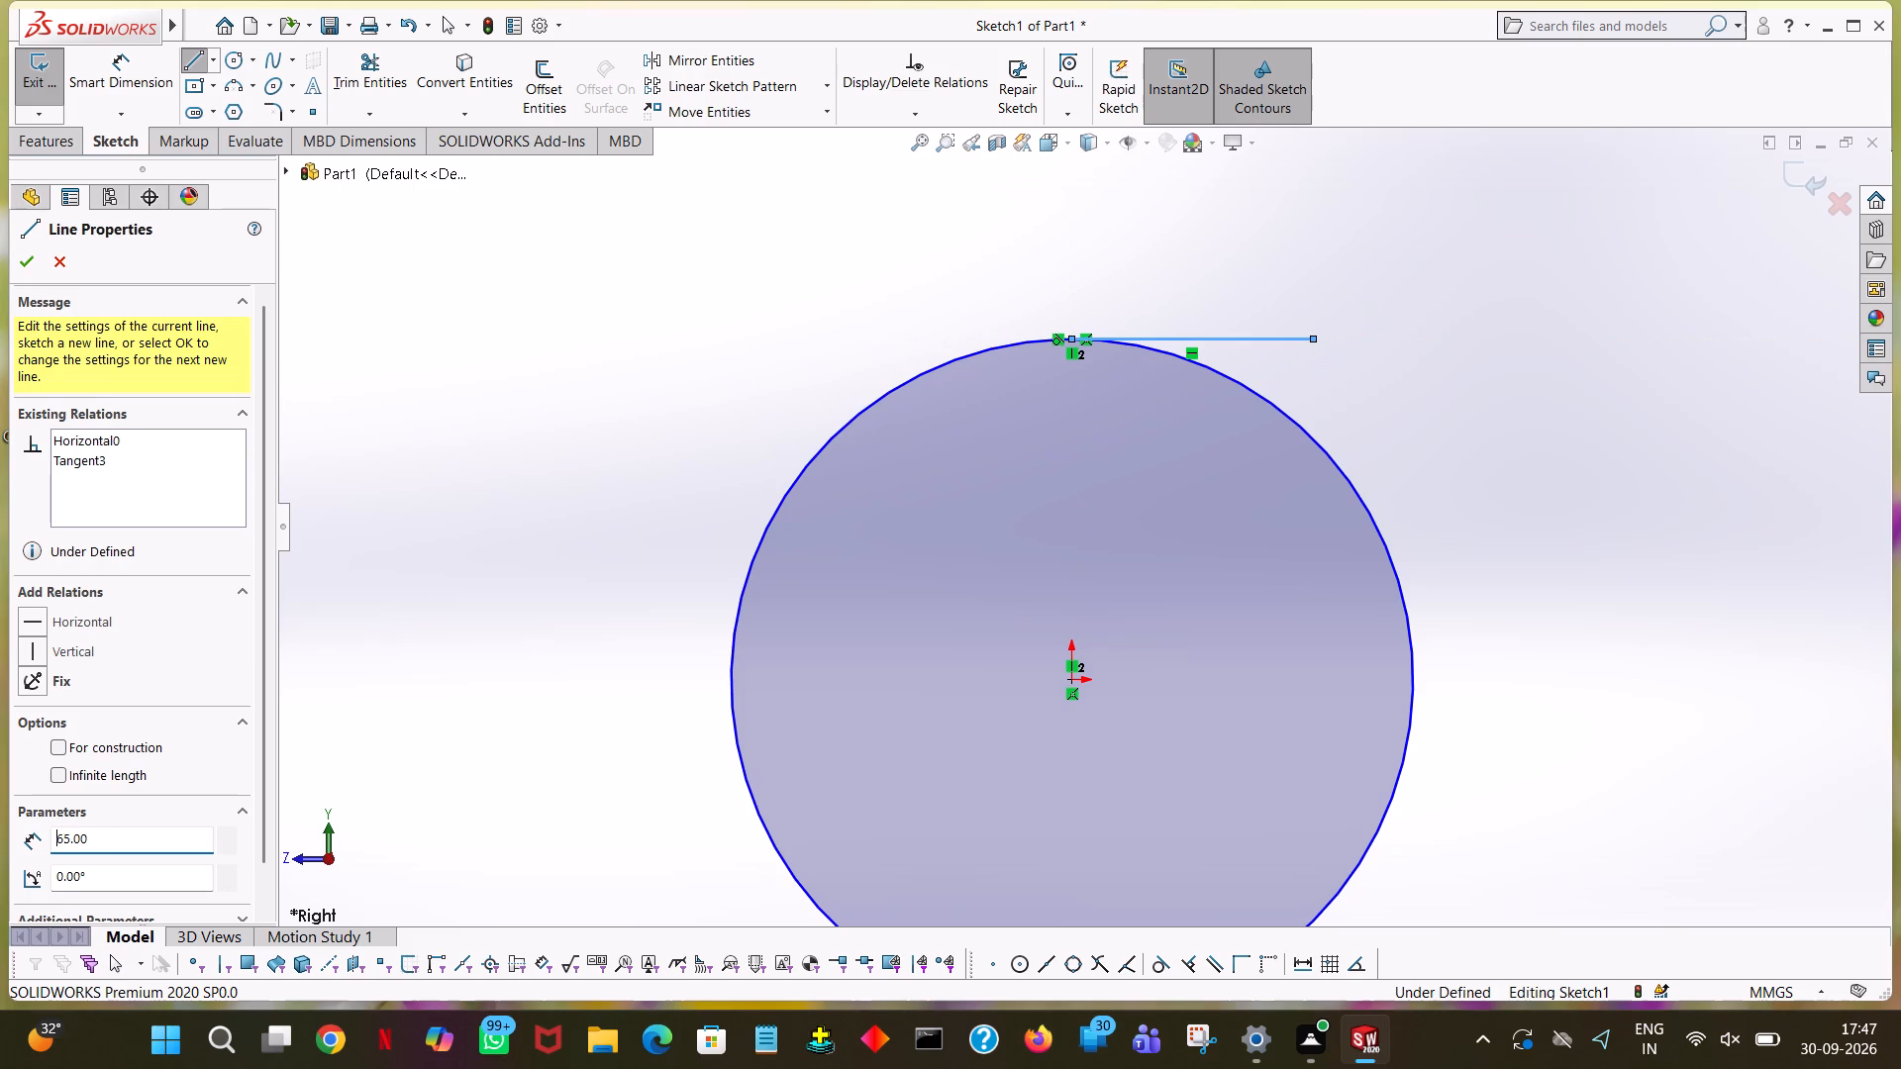
left_click(1314, 480)
right_click(1314, 480)
left_click(1351, 489)
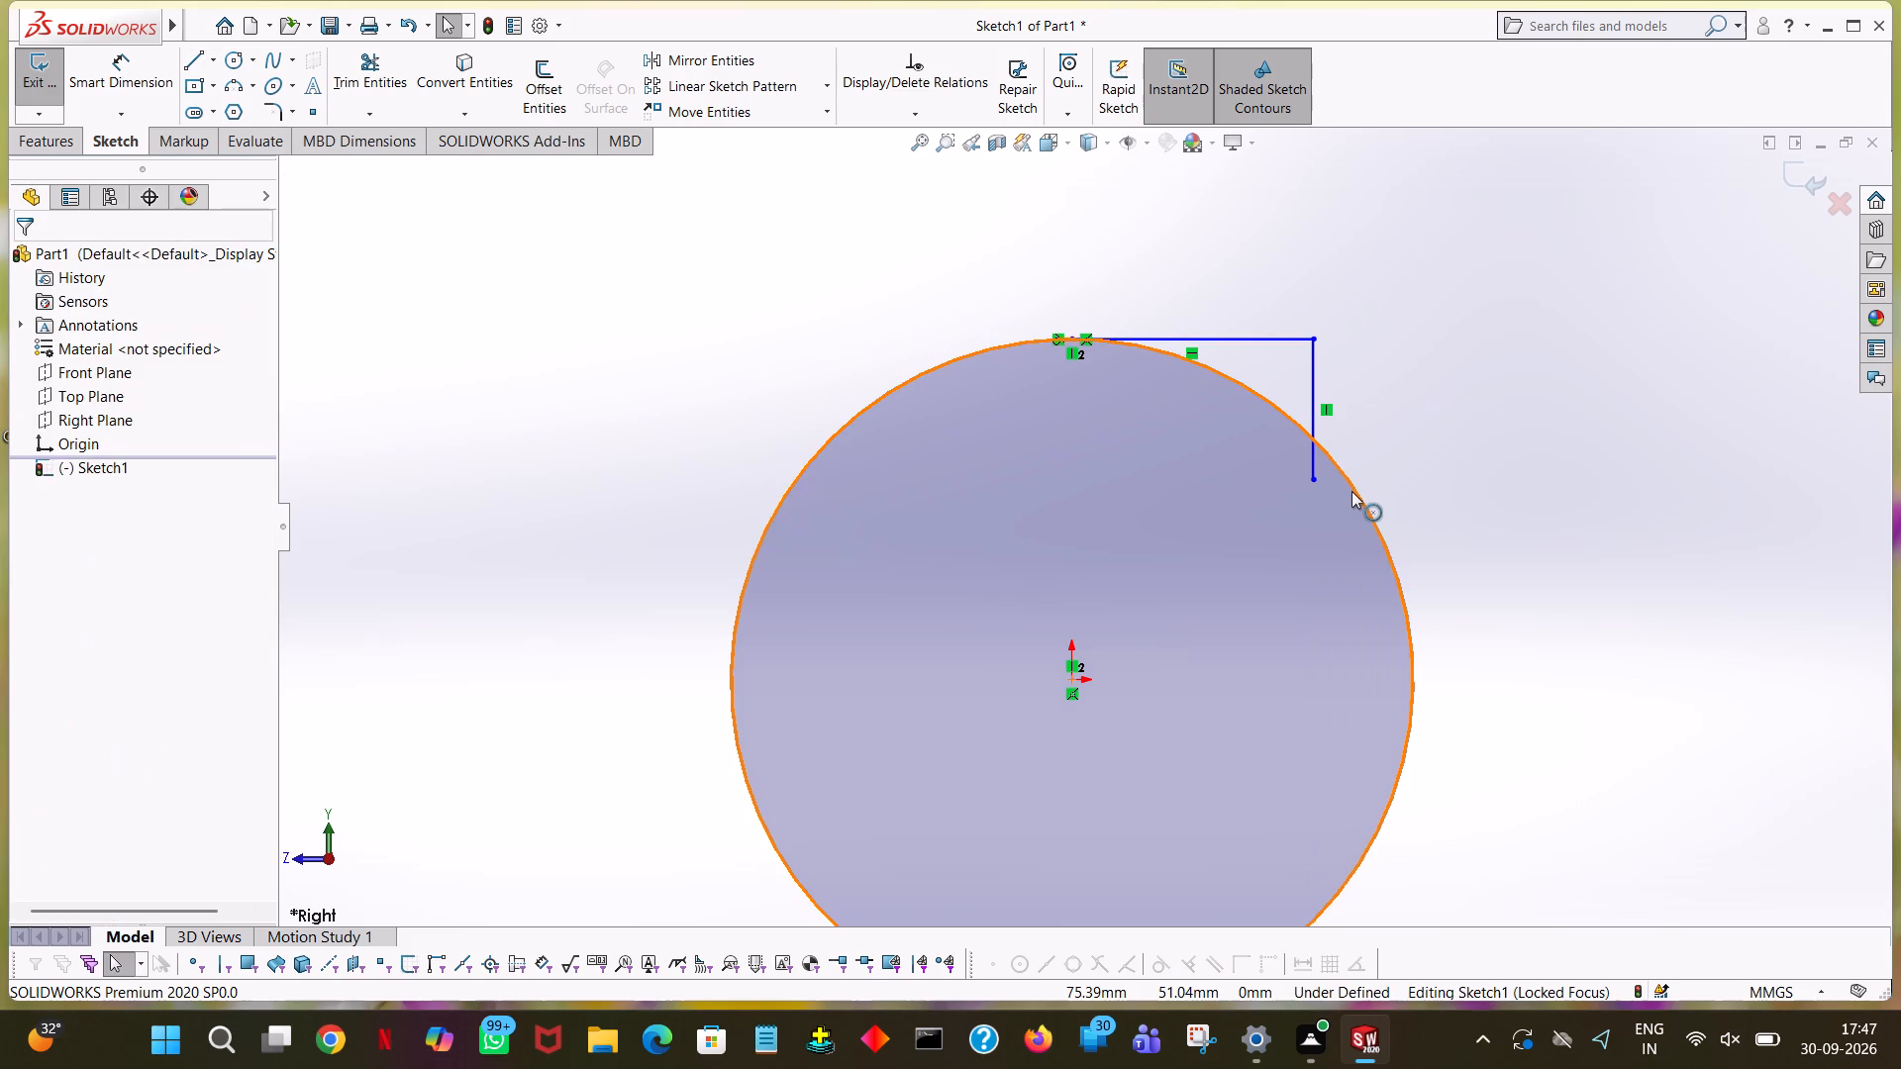
From the circle's top point, draw a horizontal line 130/2 mm long to the left, then a vertical line about 33 mm down across the circle.
left_click(189, 63)
left_click(1072, 339)
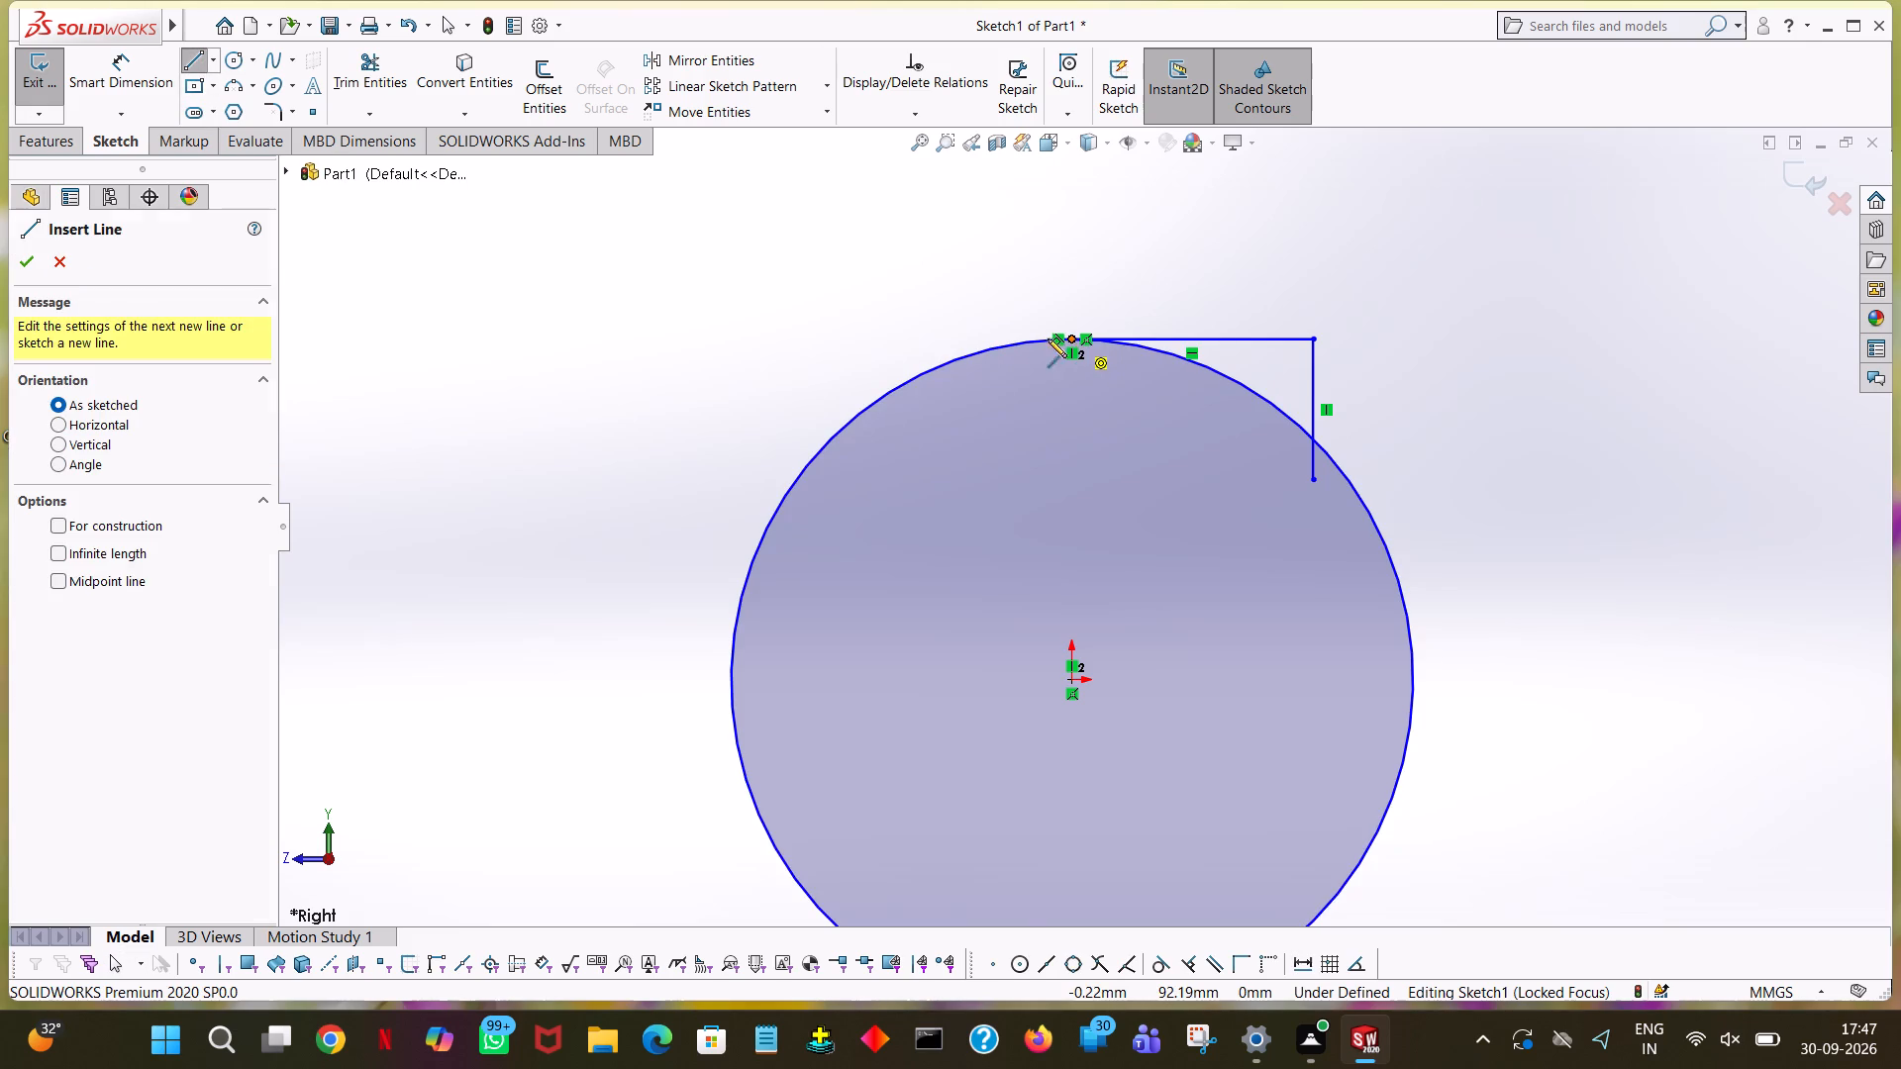
left_click(830, 337)
key("1")
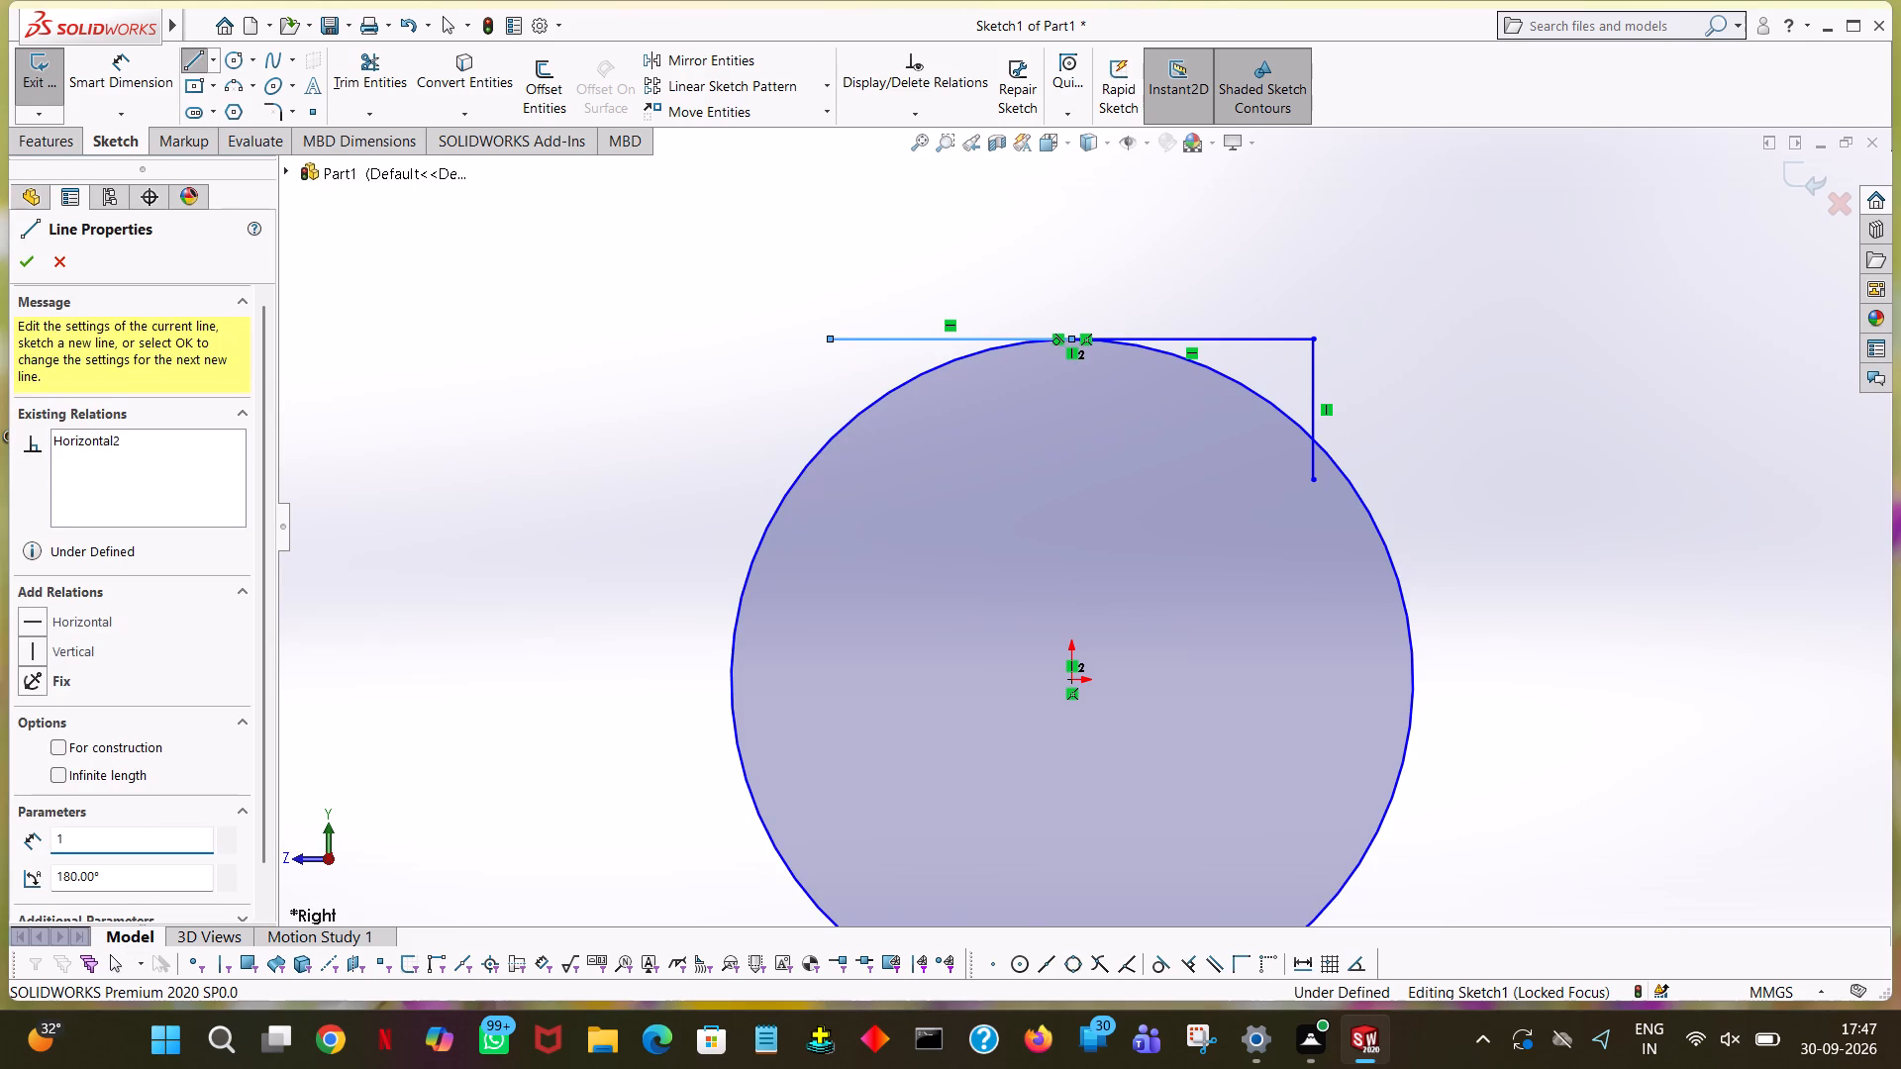
type("30/")
key("2")
key("Return")
left_click(827, 463)
right_click(827, 463)
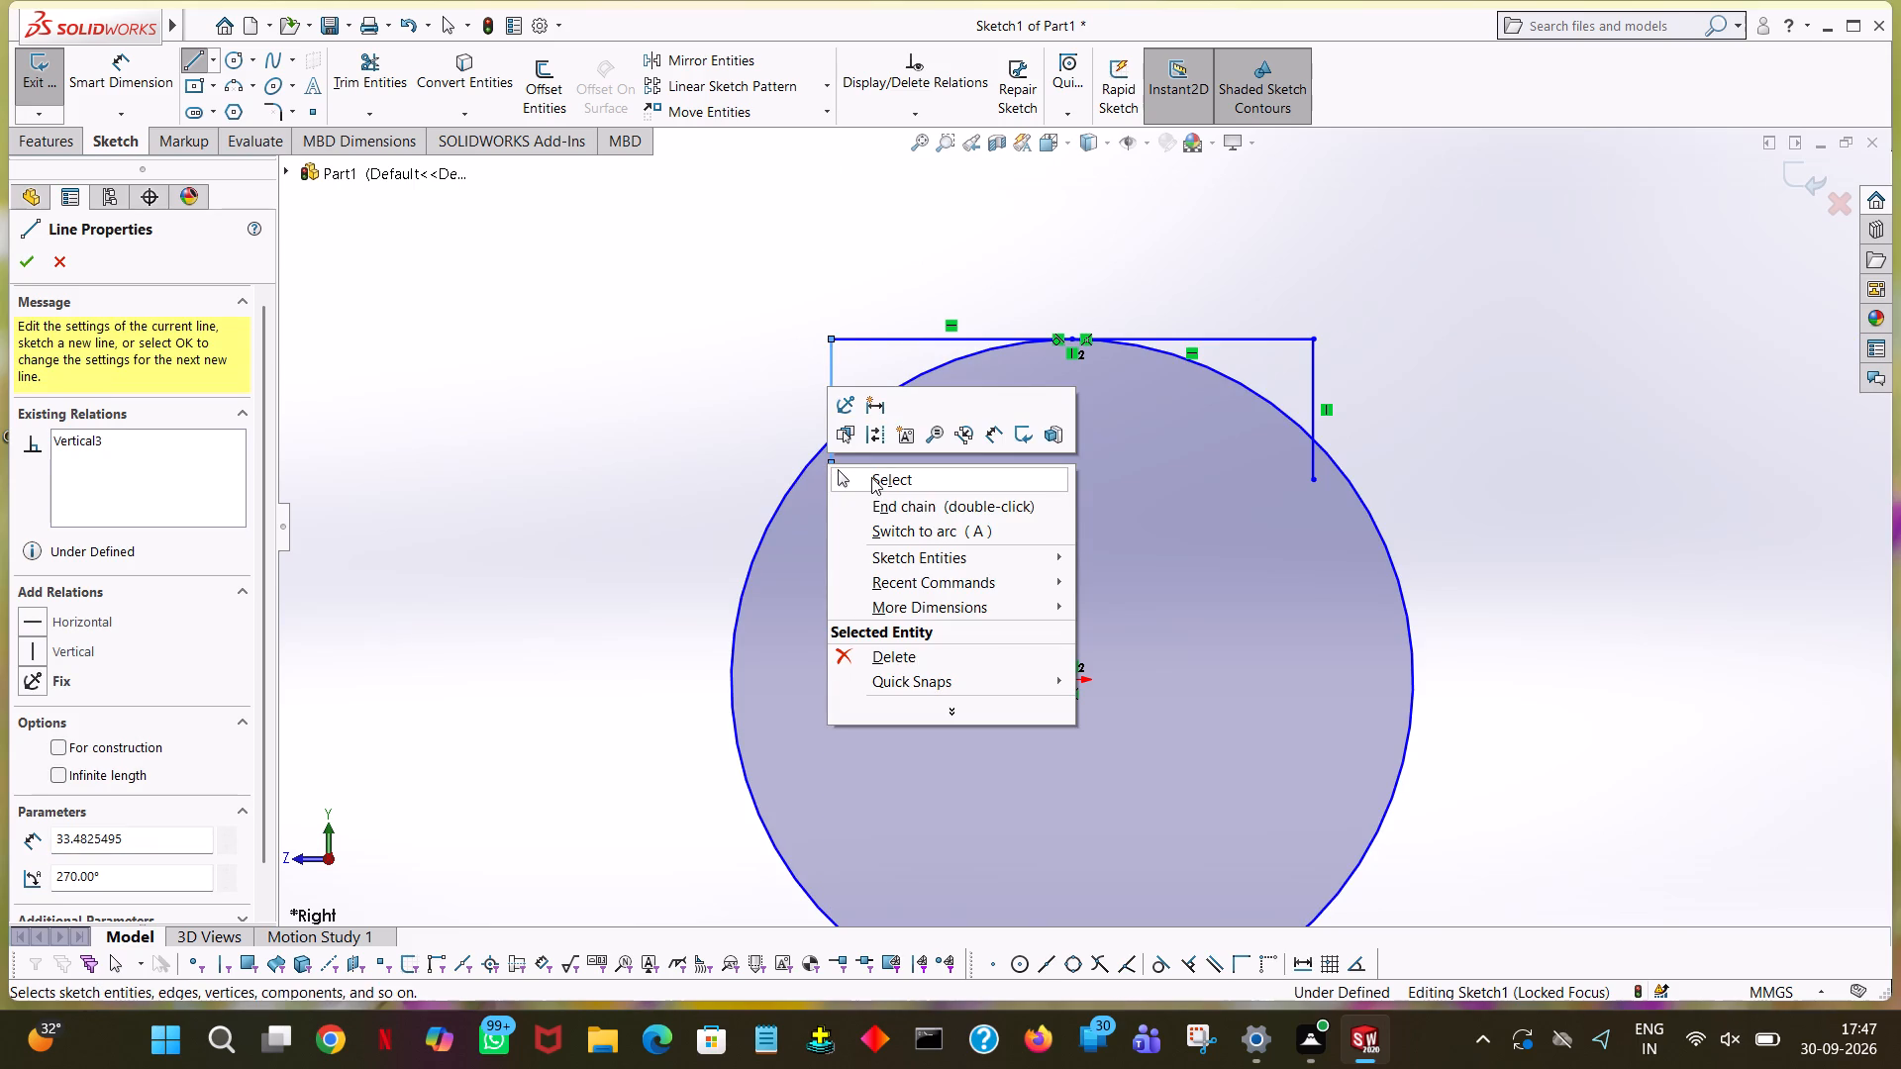
left_click(871, 477)
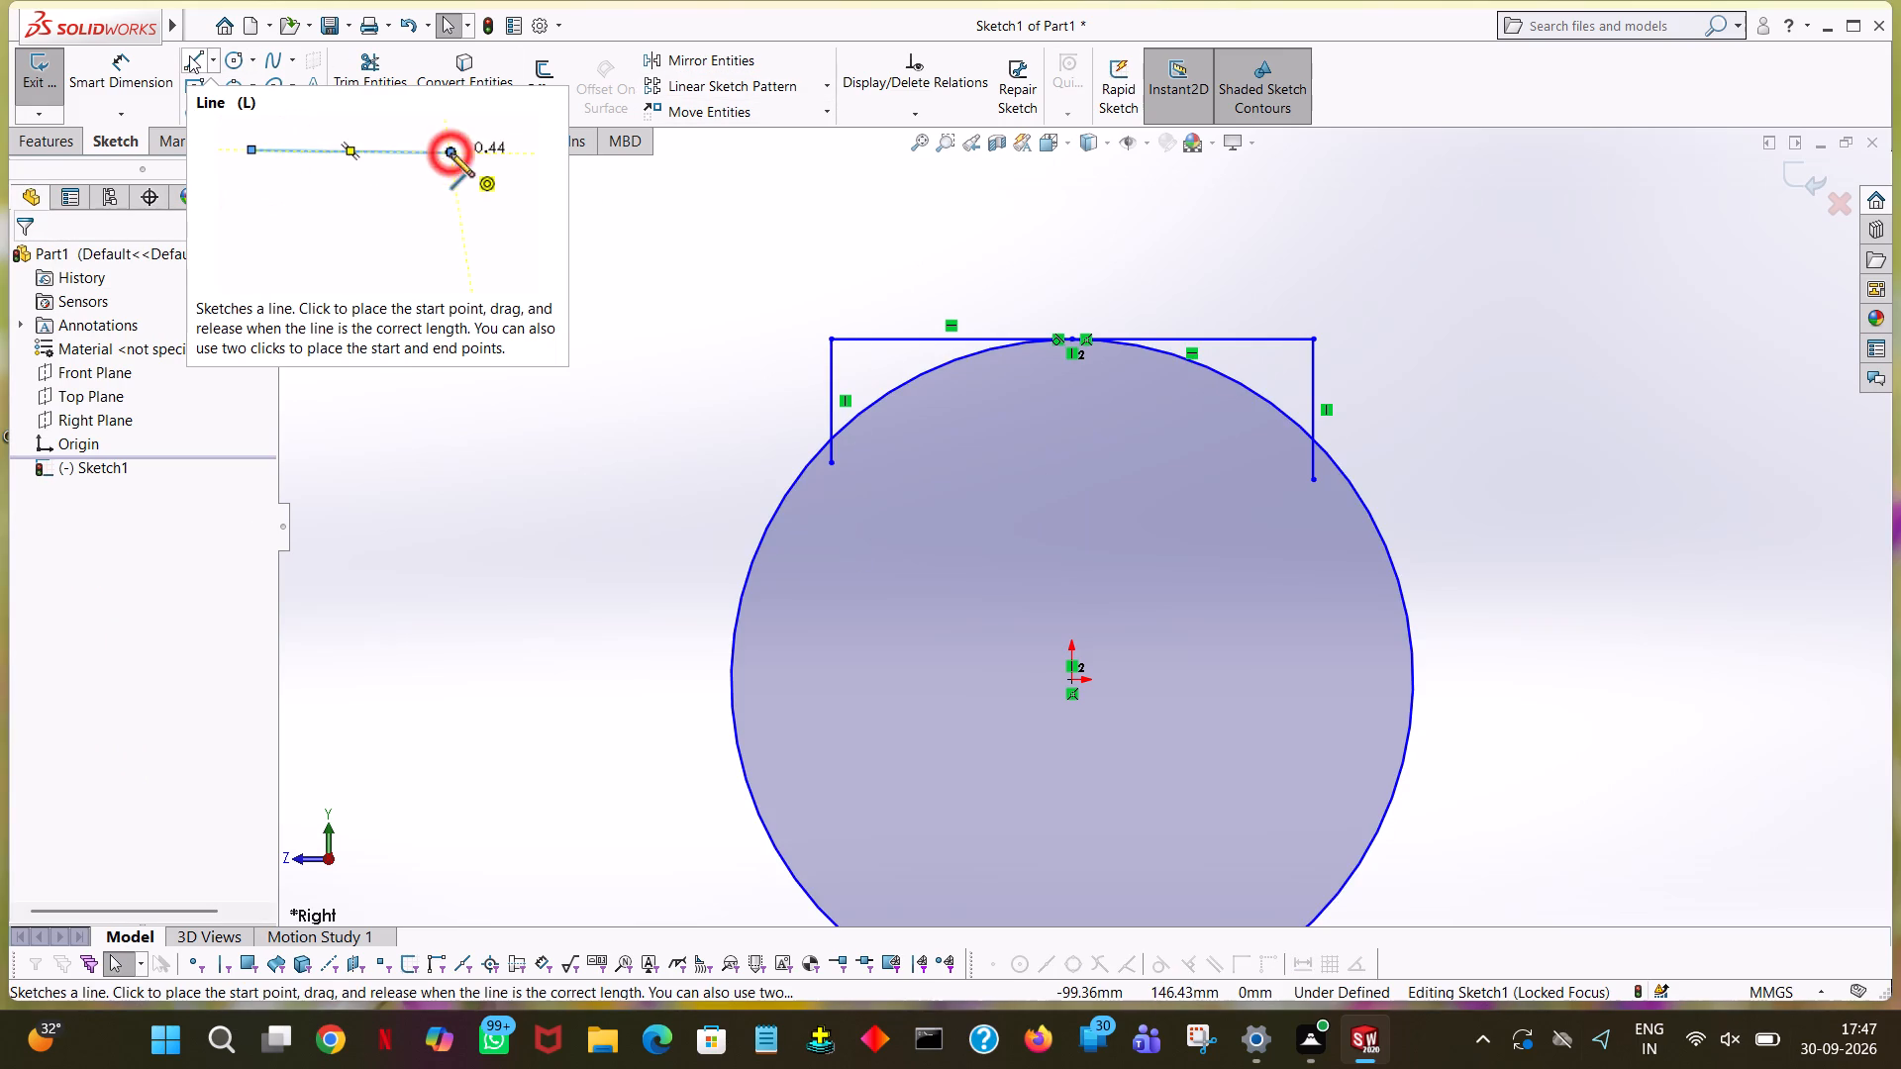
Trim away the circle's lower portion and all the helper lines, leaving only the upper arc between the two vertical lines.
left_click(348, 64)
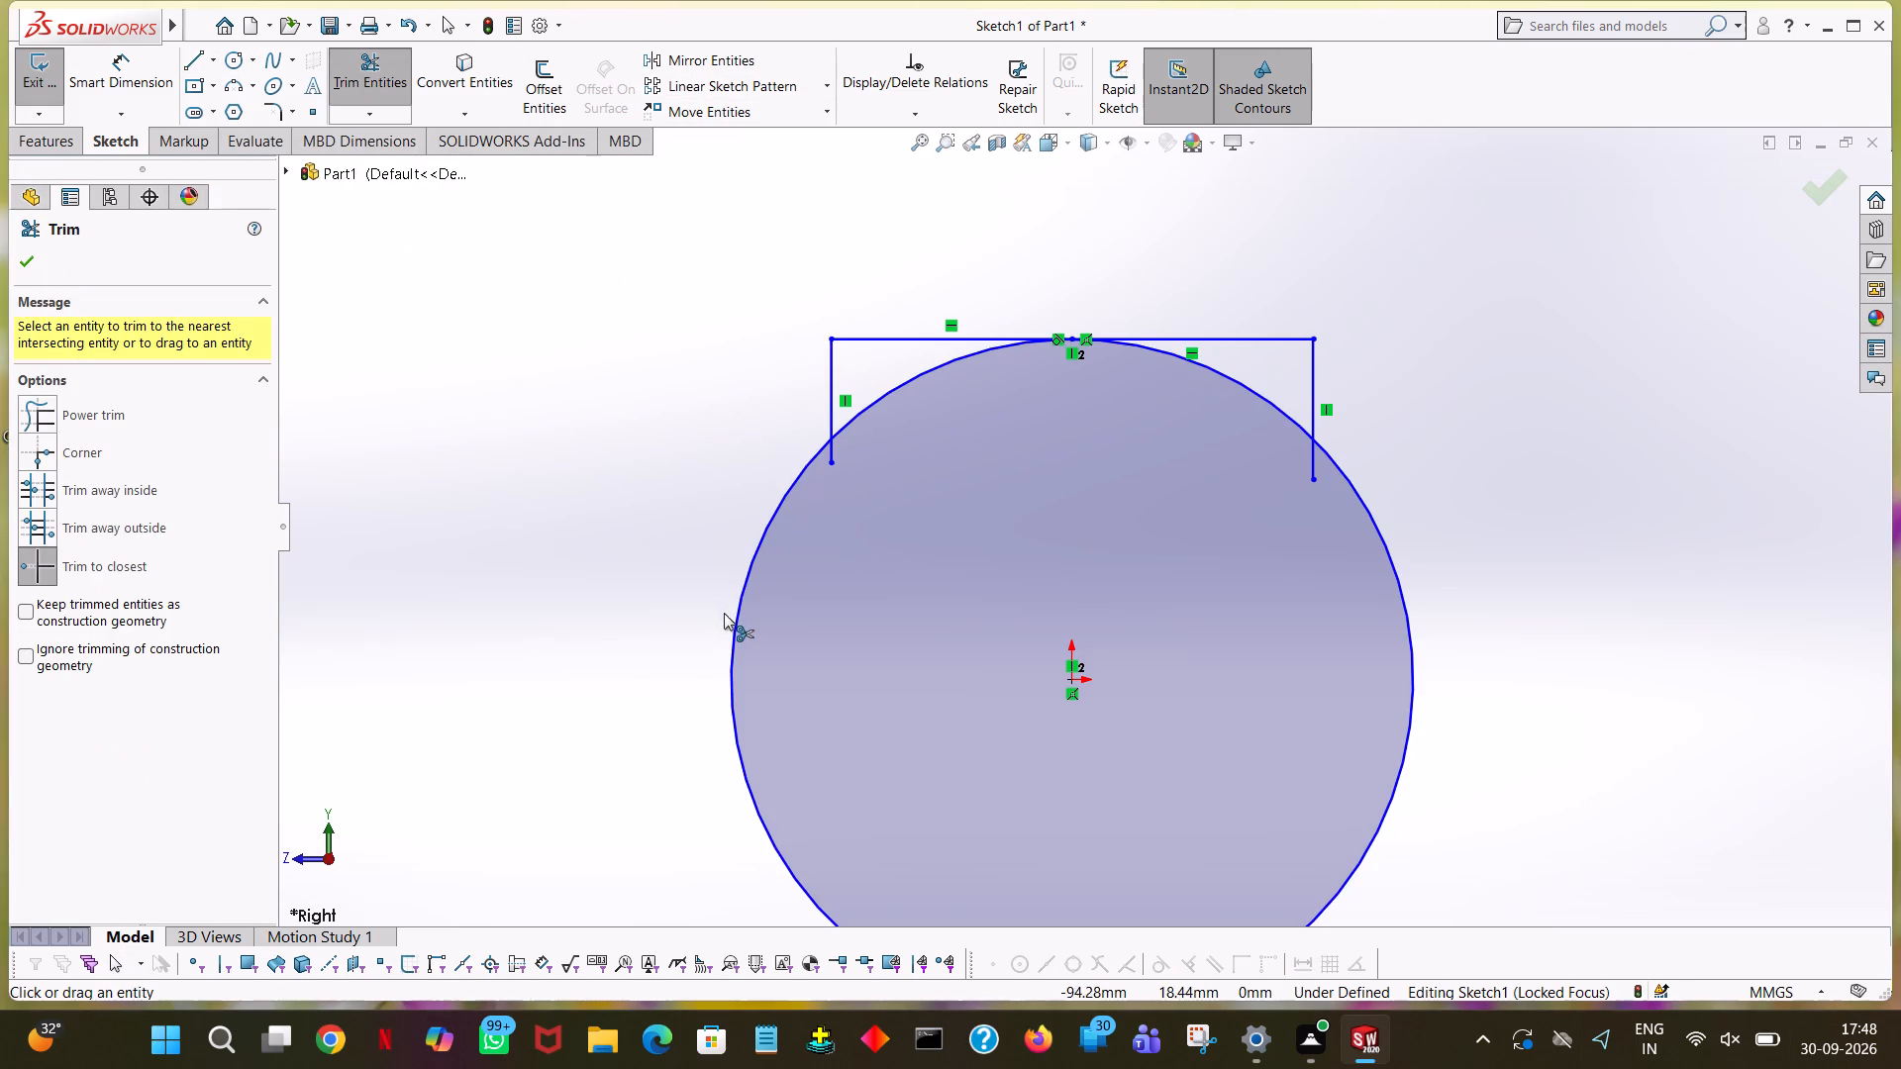
left_click(735, 617)
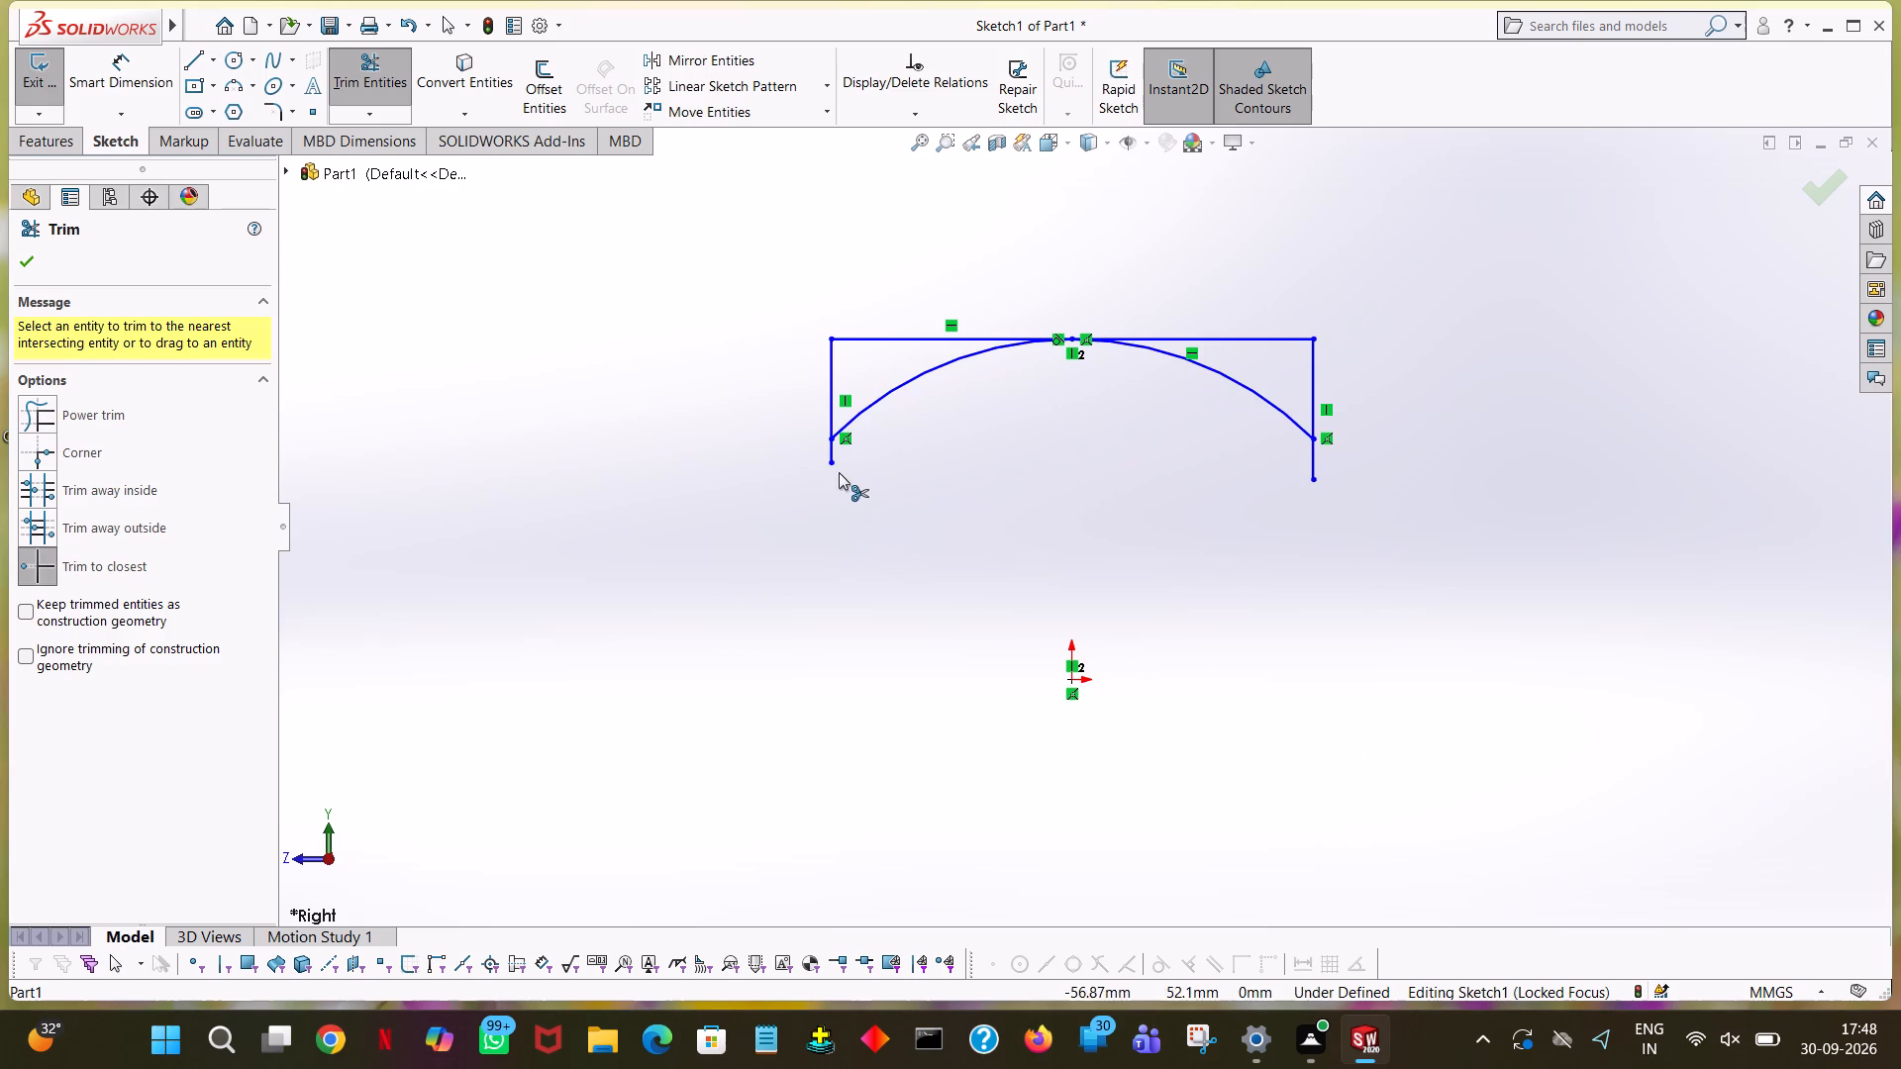
left_click(835, 453)
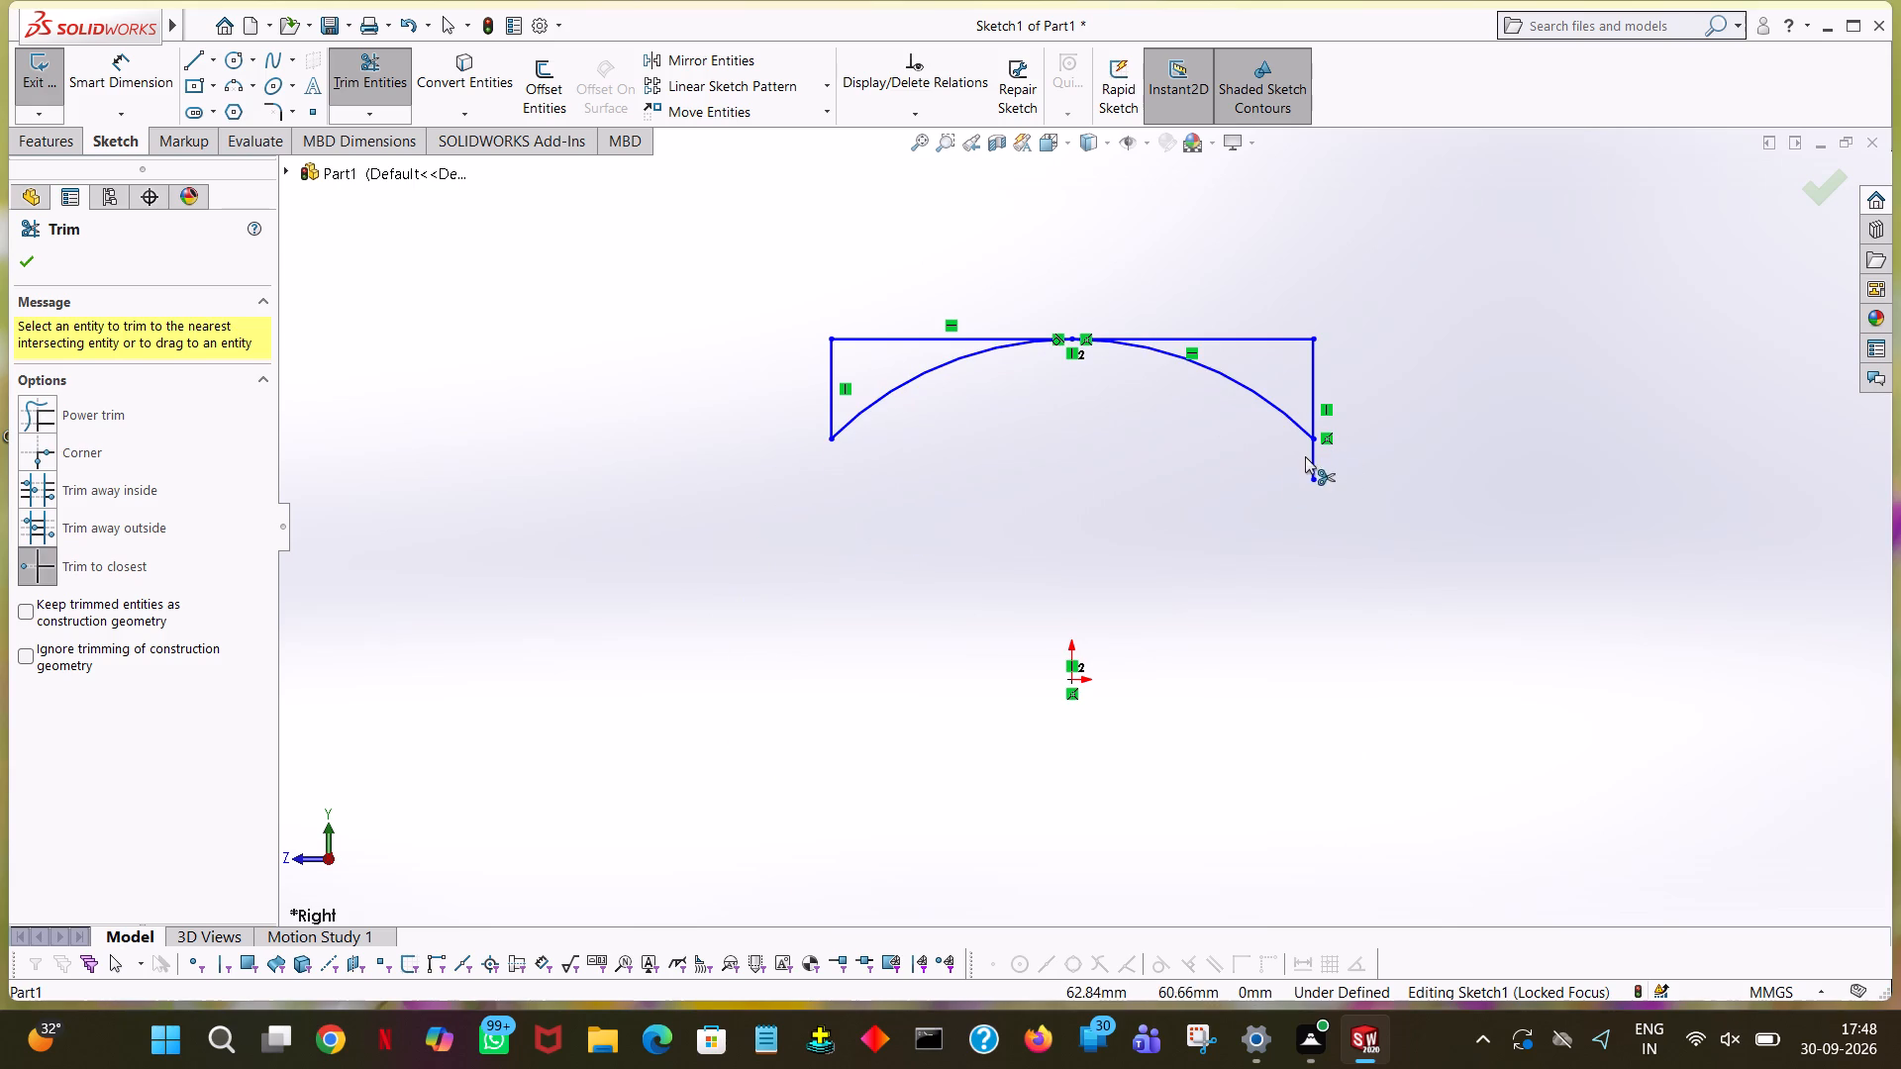
left_click(1316, 463)
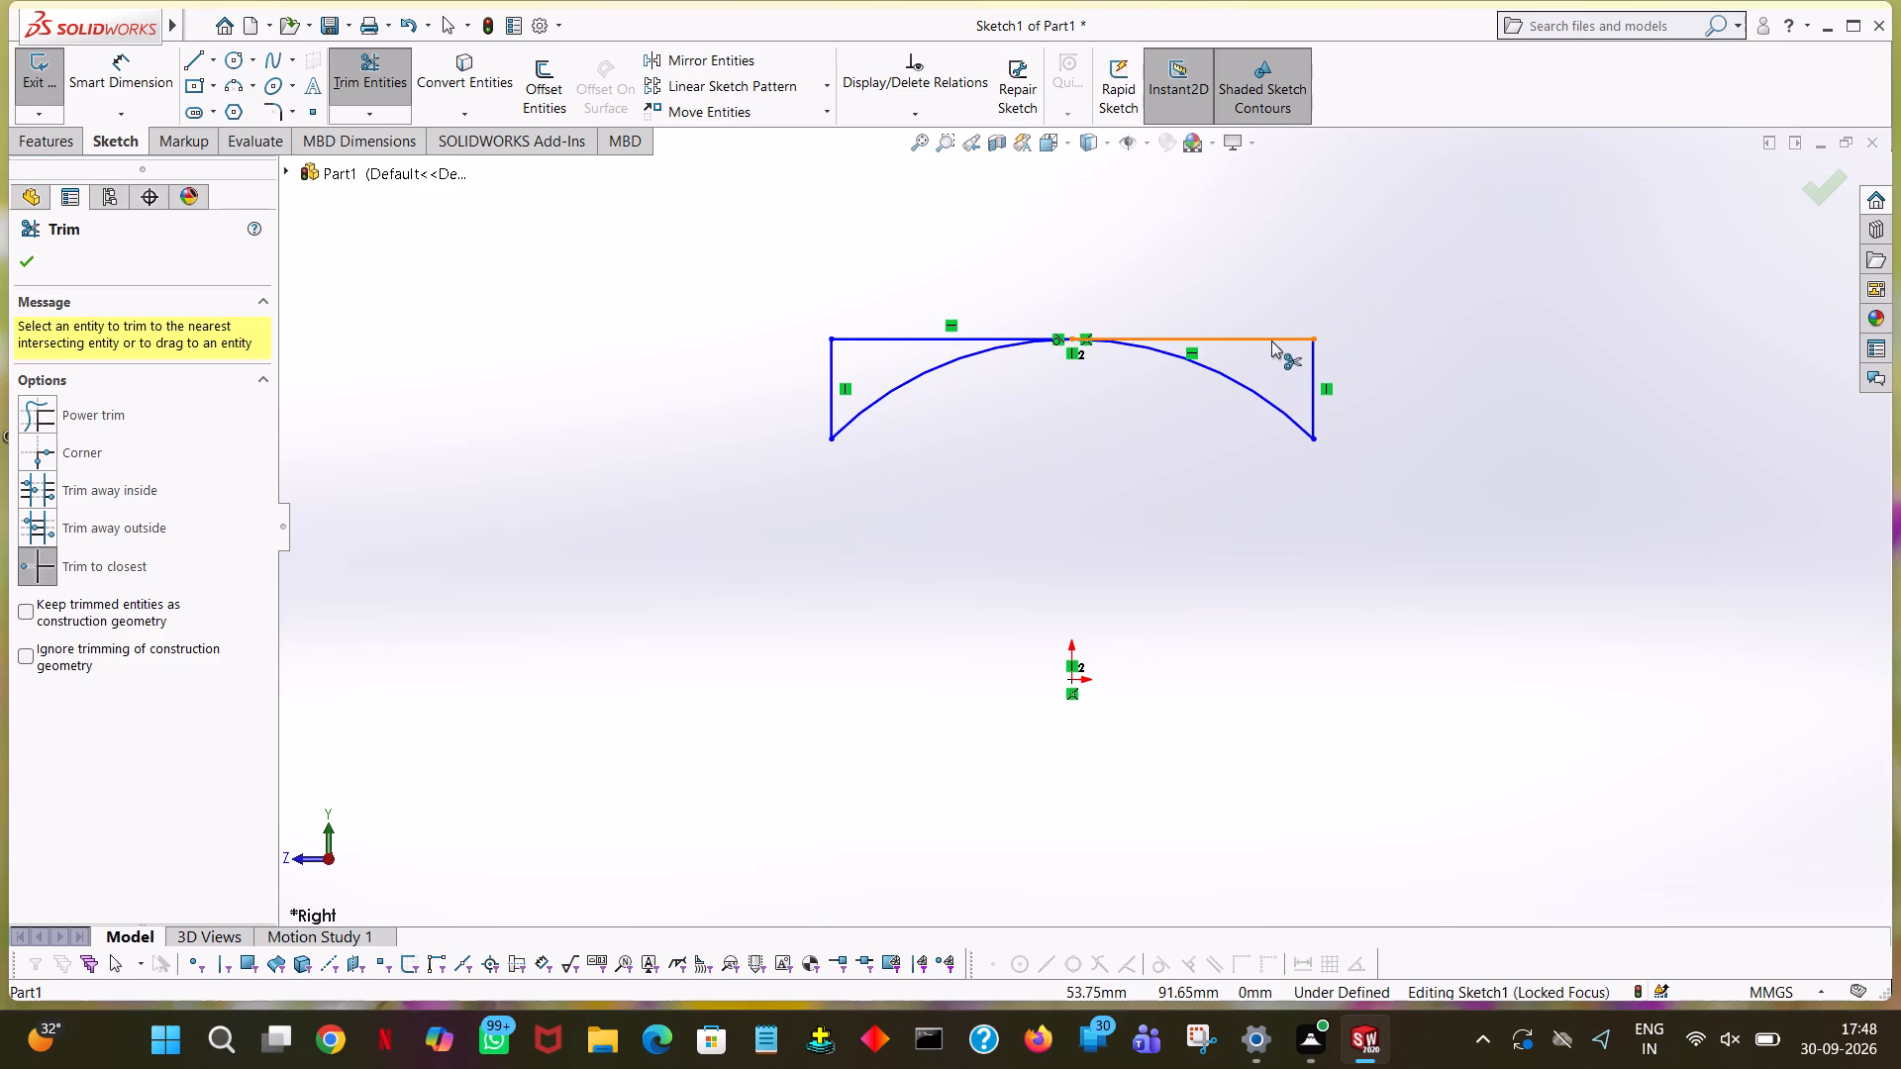
left_click(1271, 340)
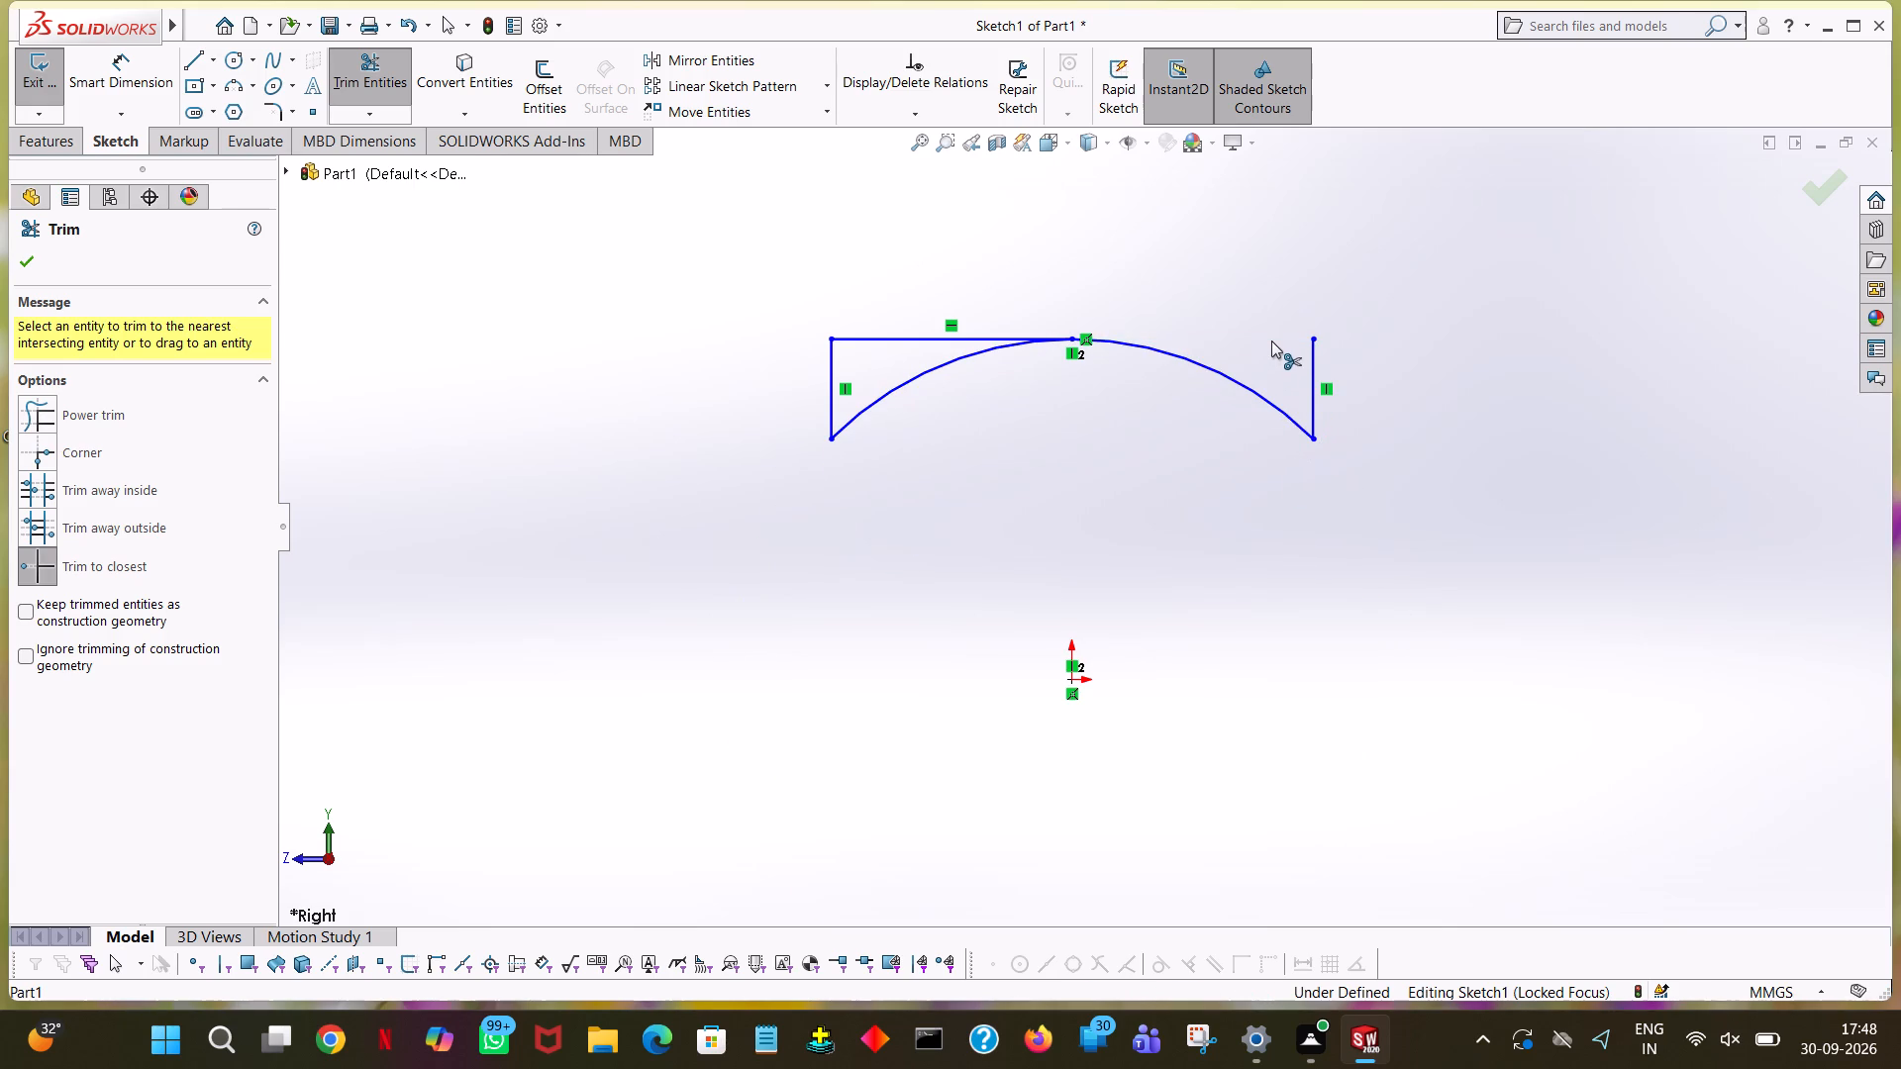
left_click(1310, 373)
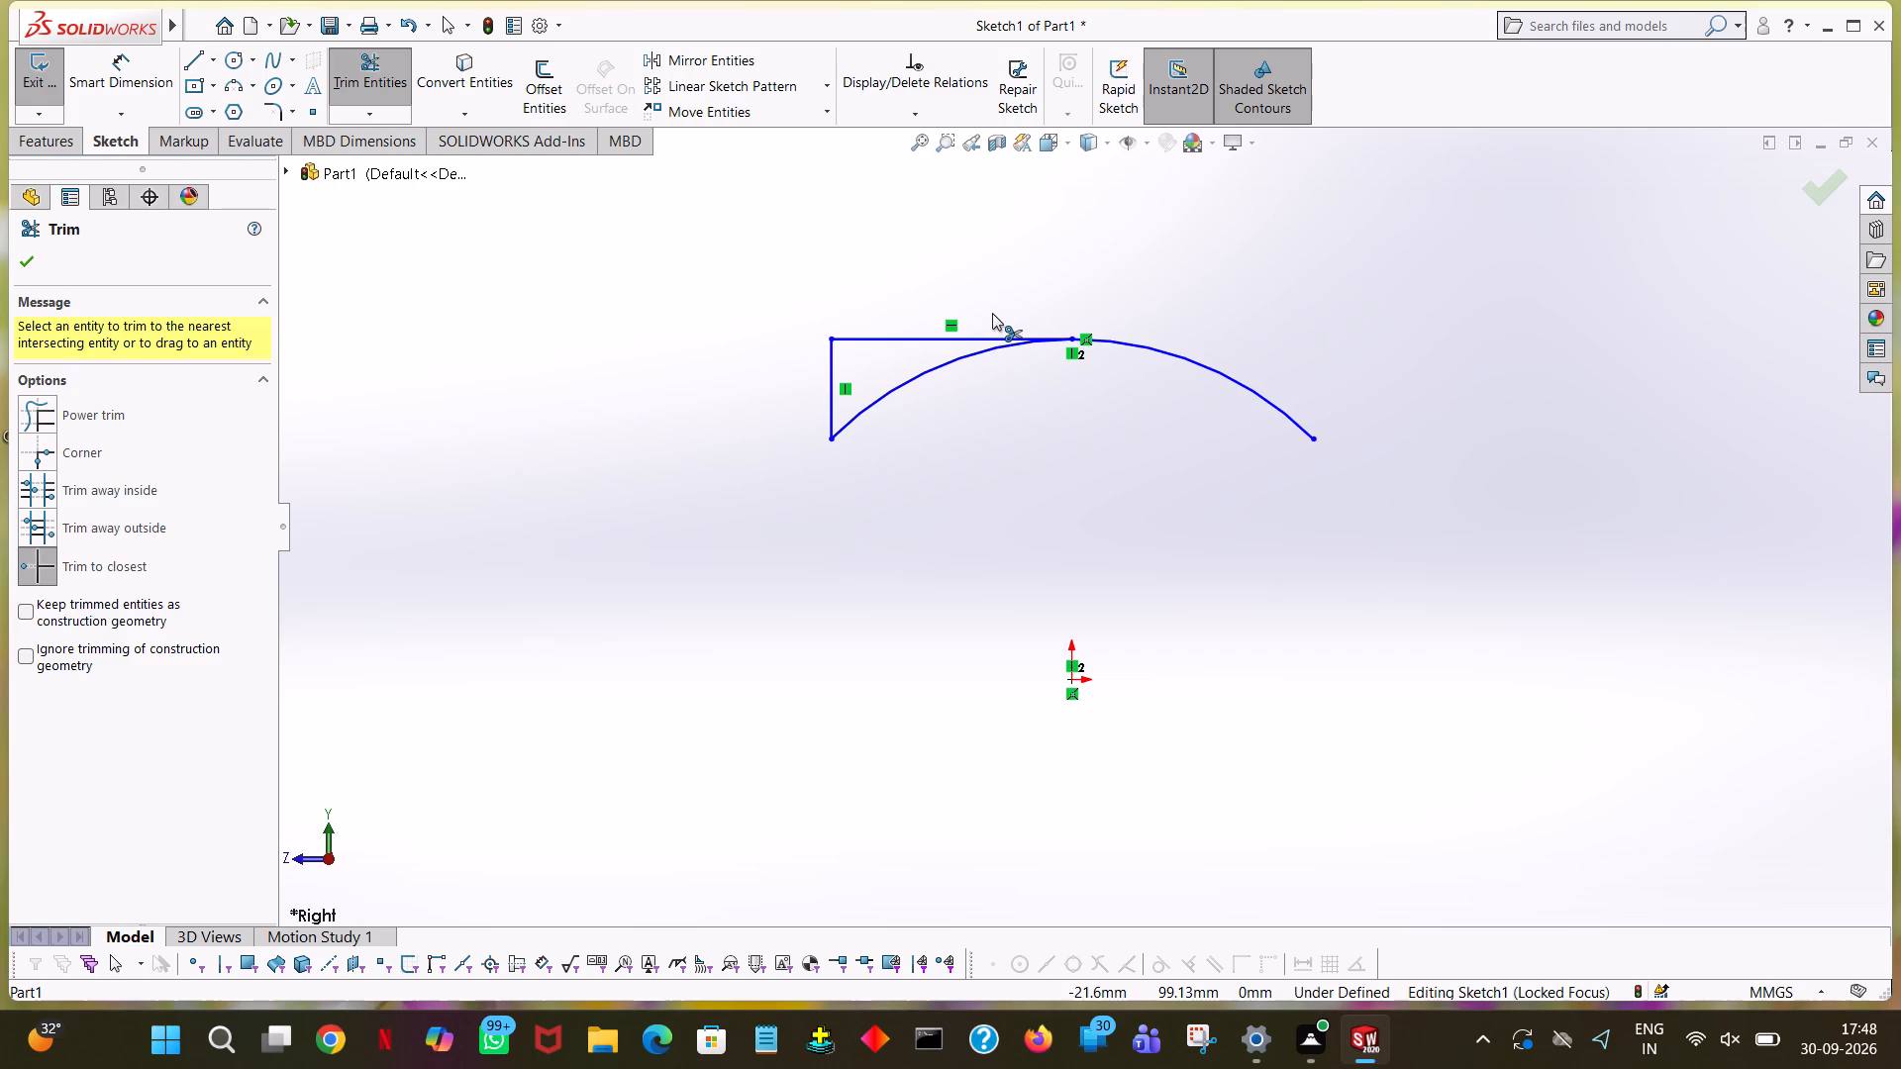
left_click(953, 336)
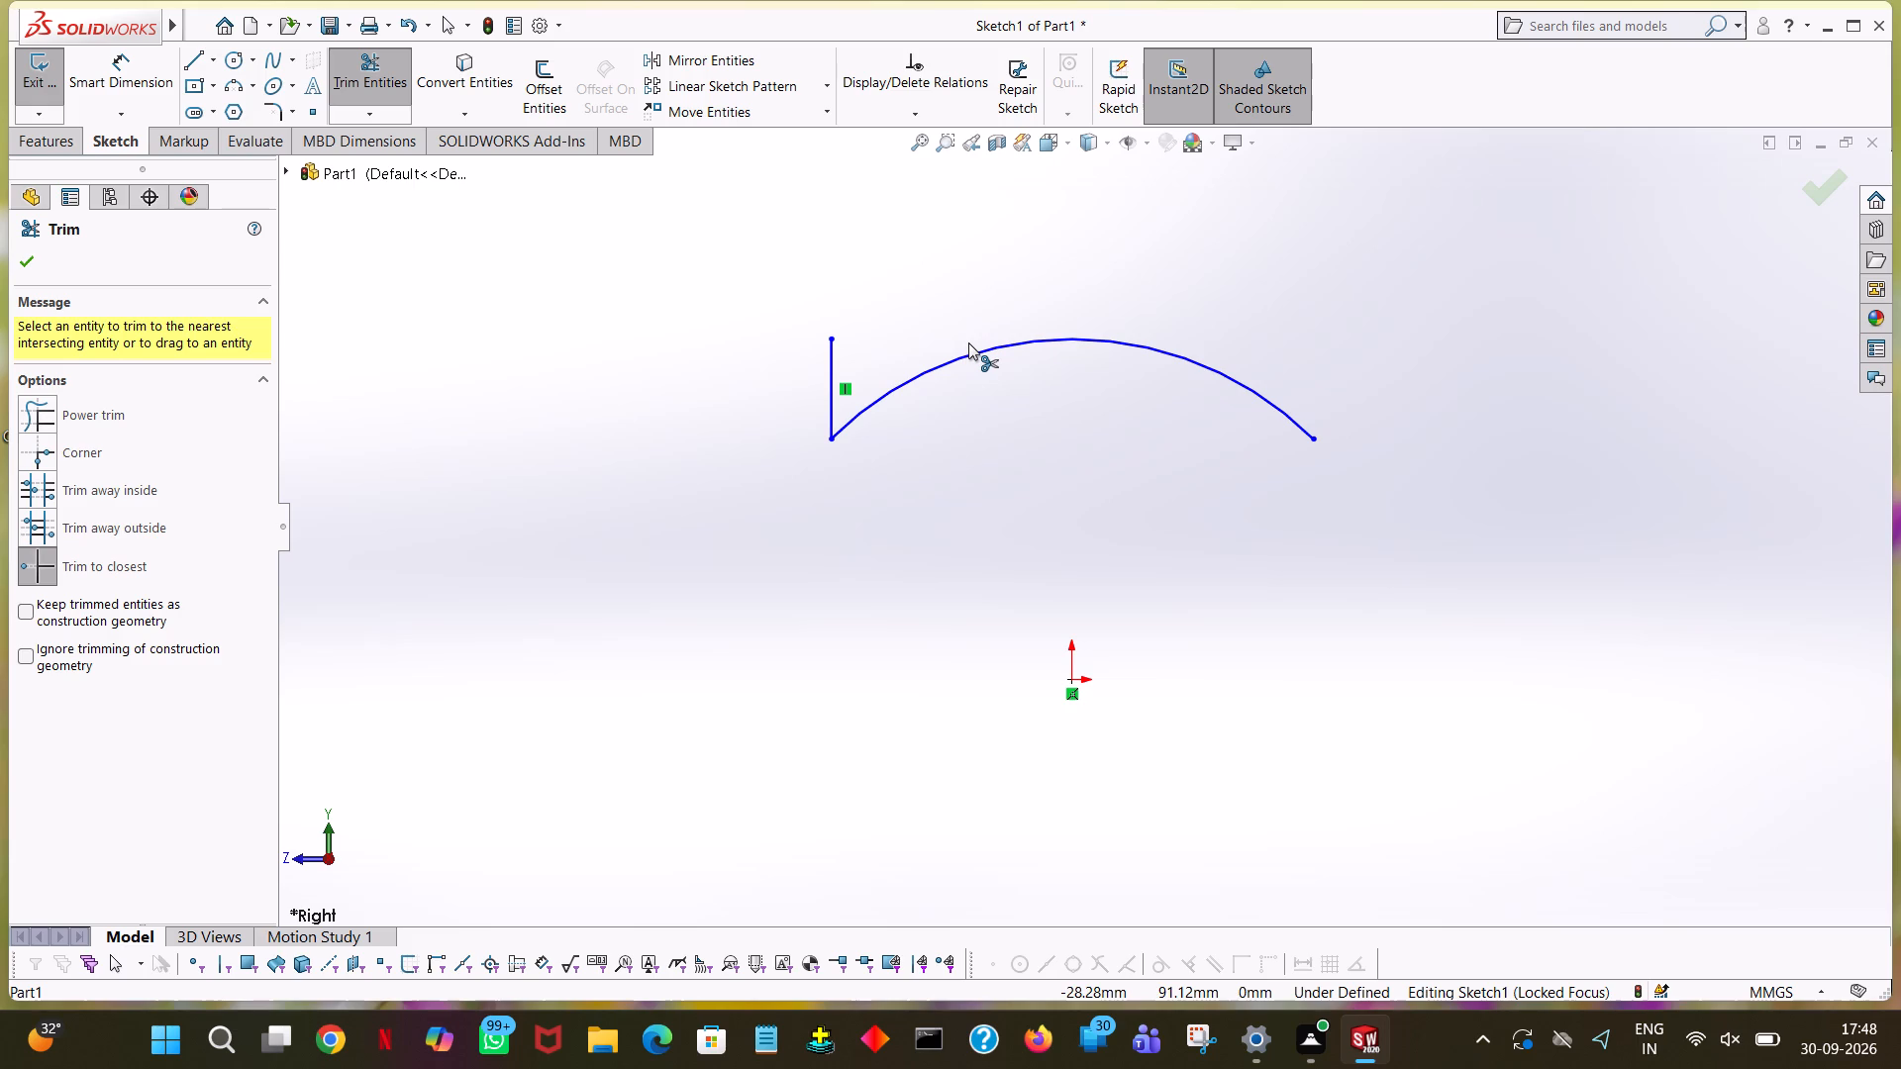
left_click(831, 355)
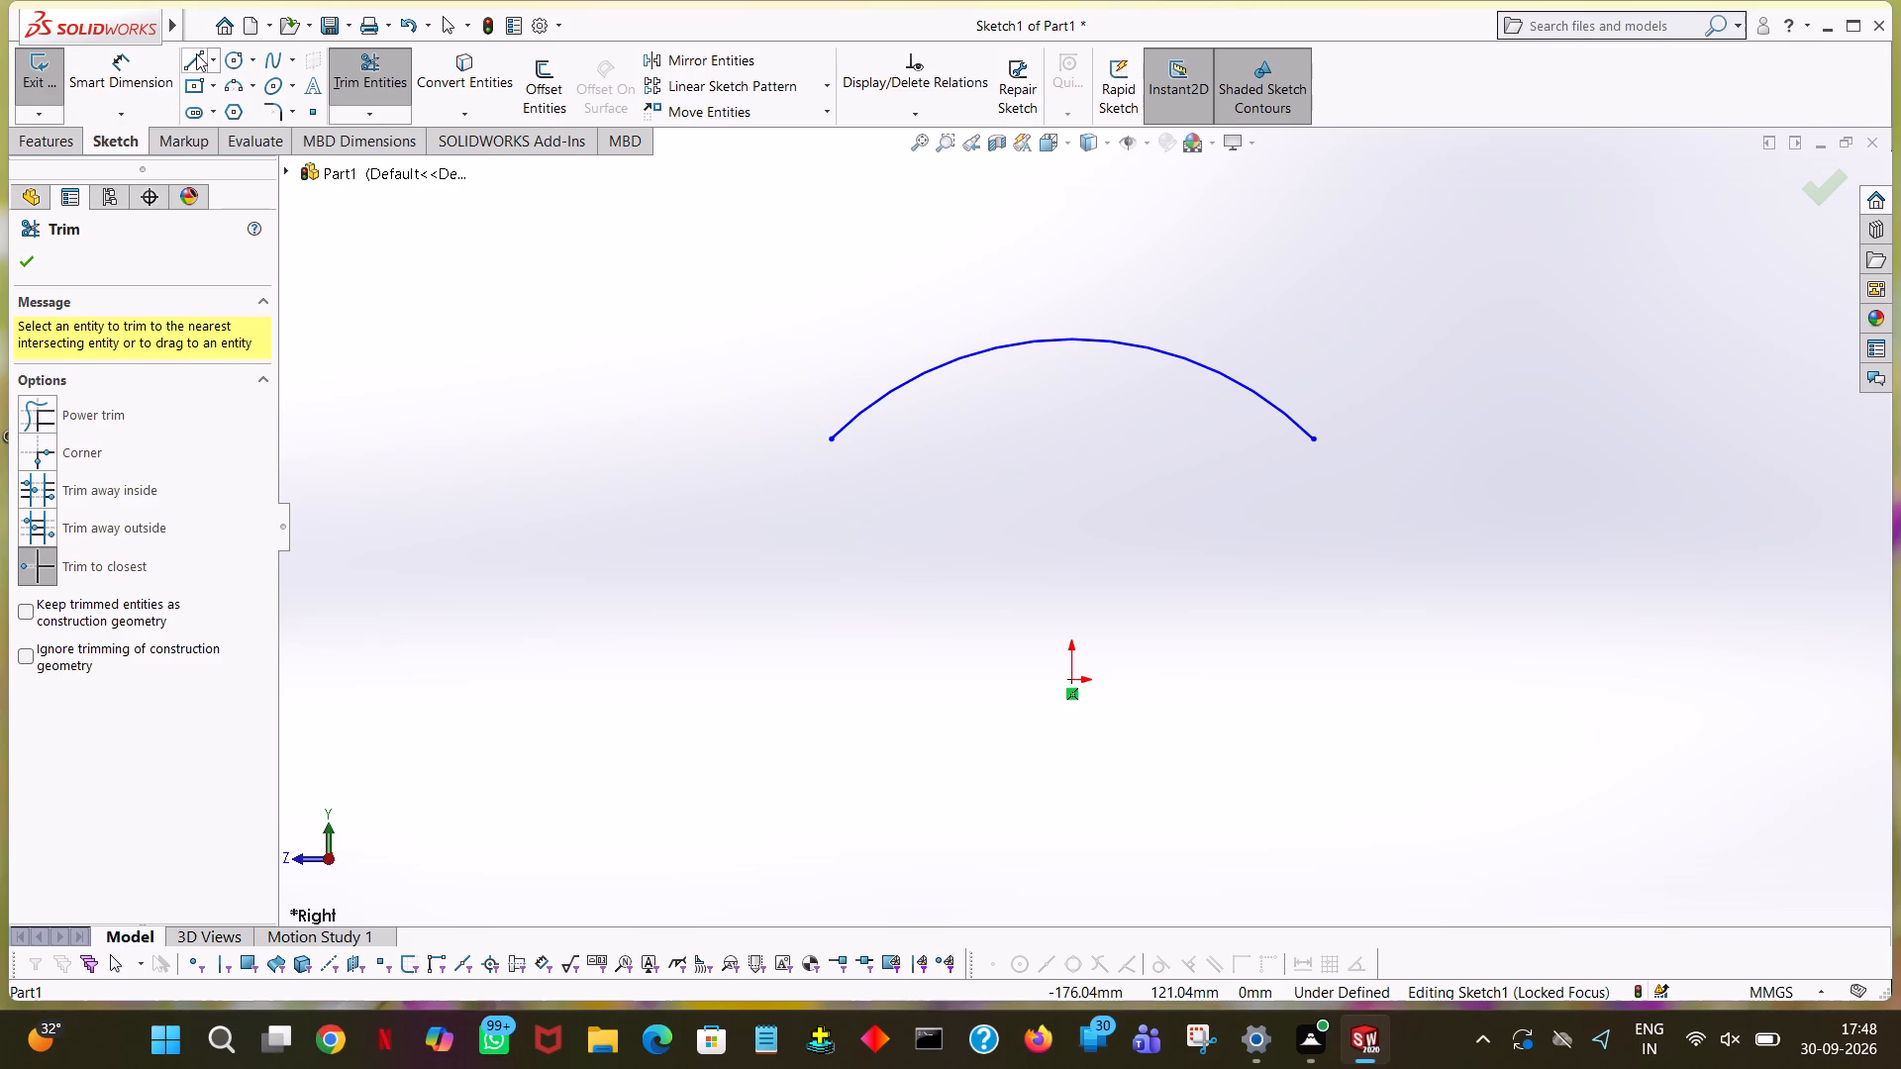
From the arc's right endpoint, draw a horizontal line 50 mm long to the right, then a vertical line about 22 mm down.
left_click(196, 53)
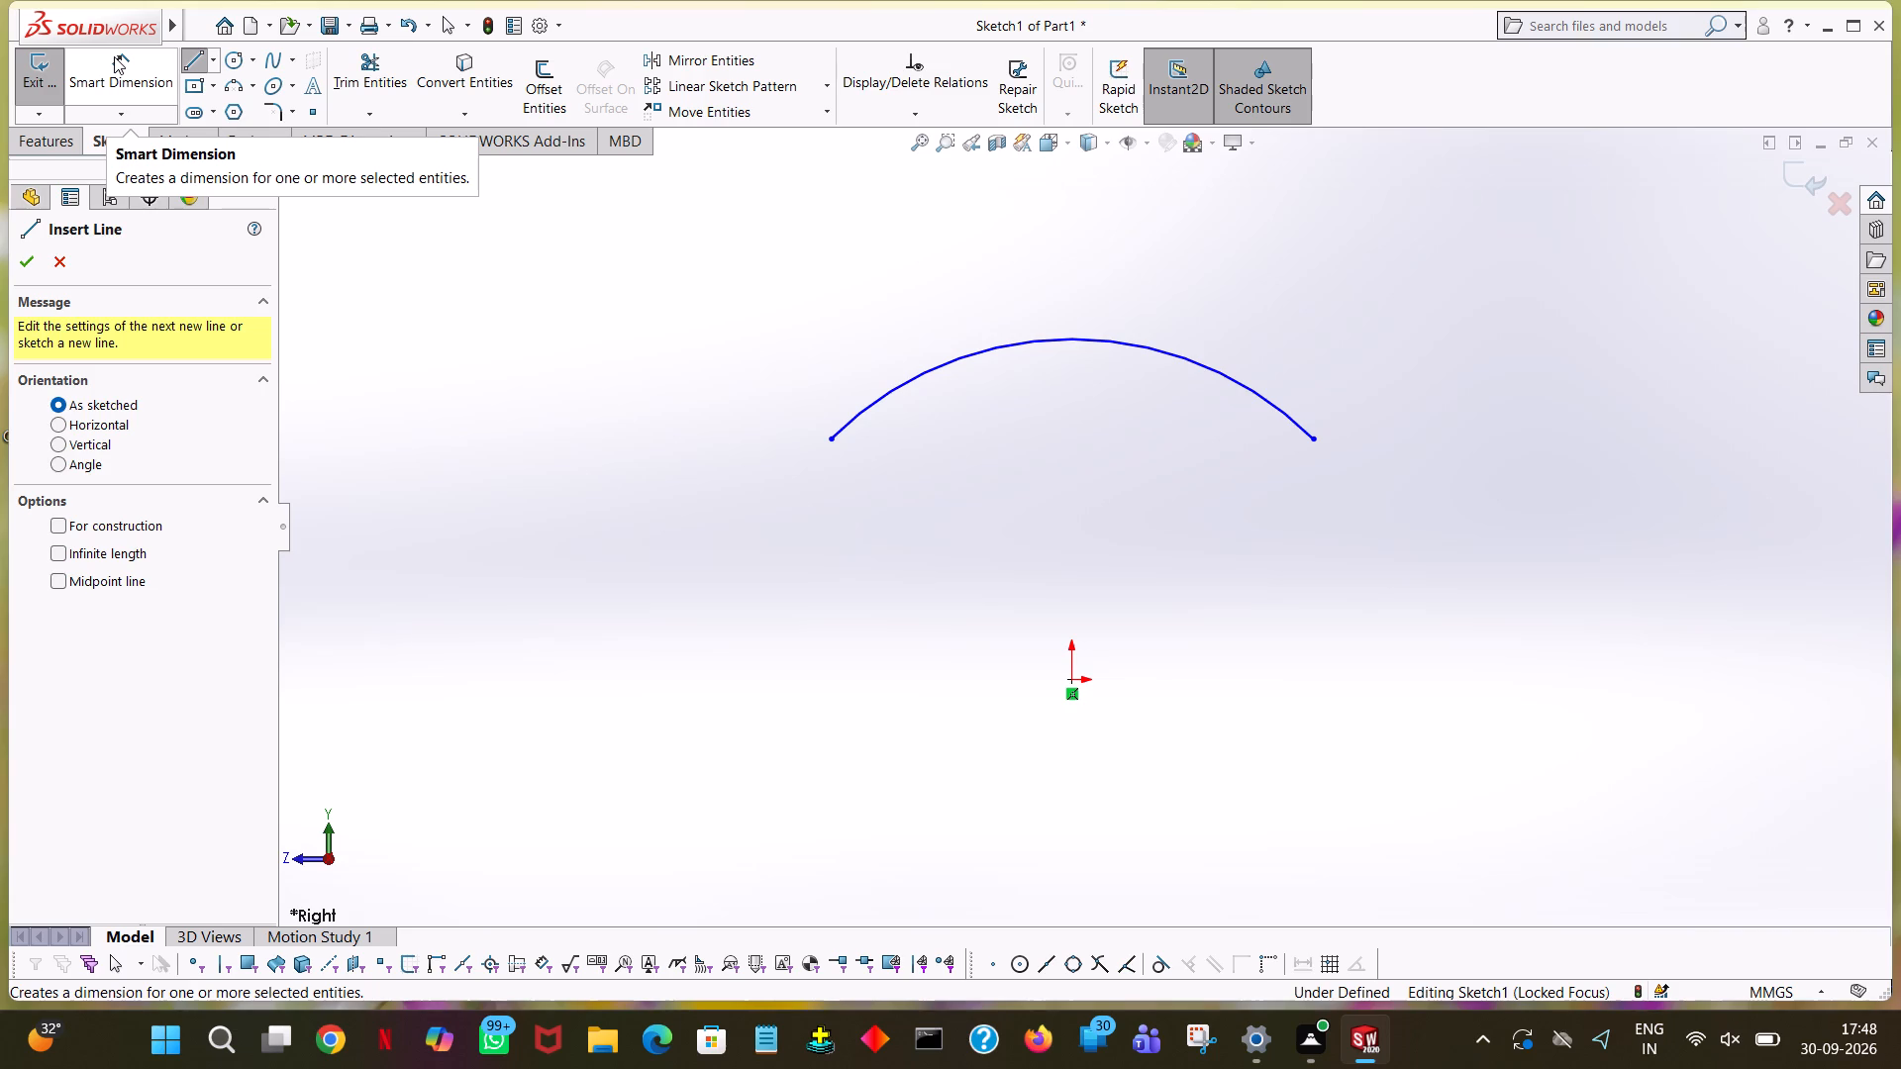
left_click(1316, 440)
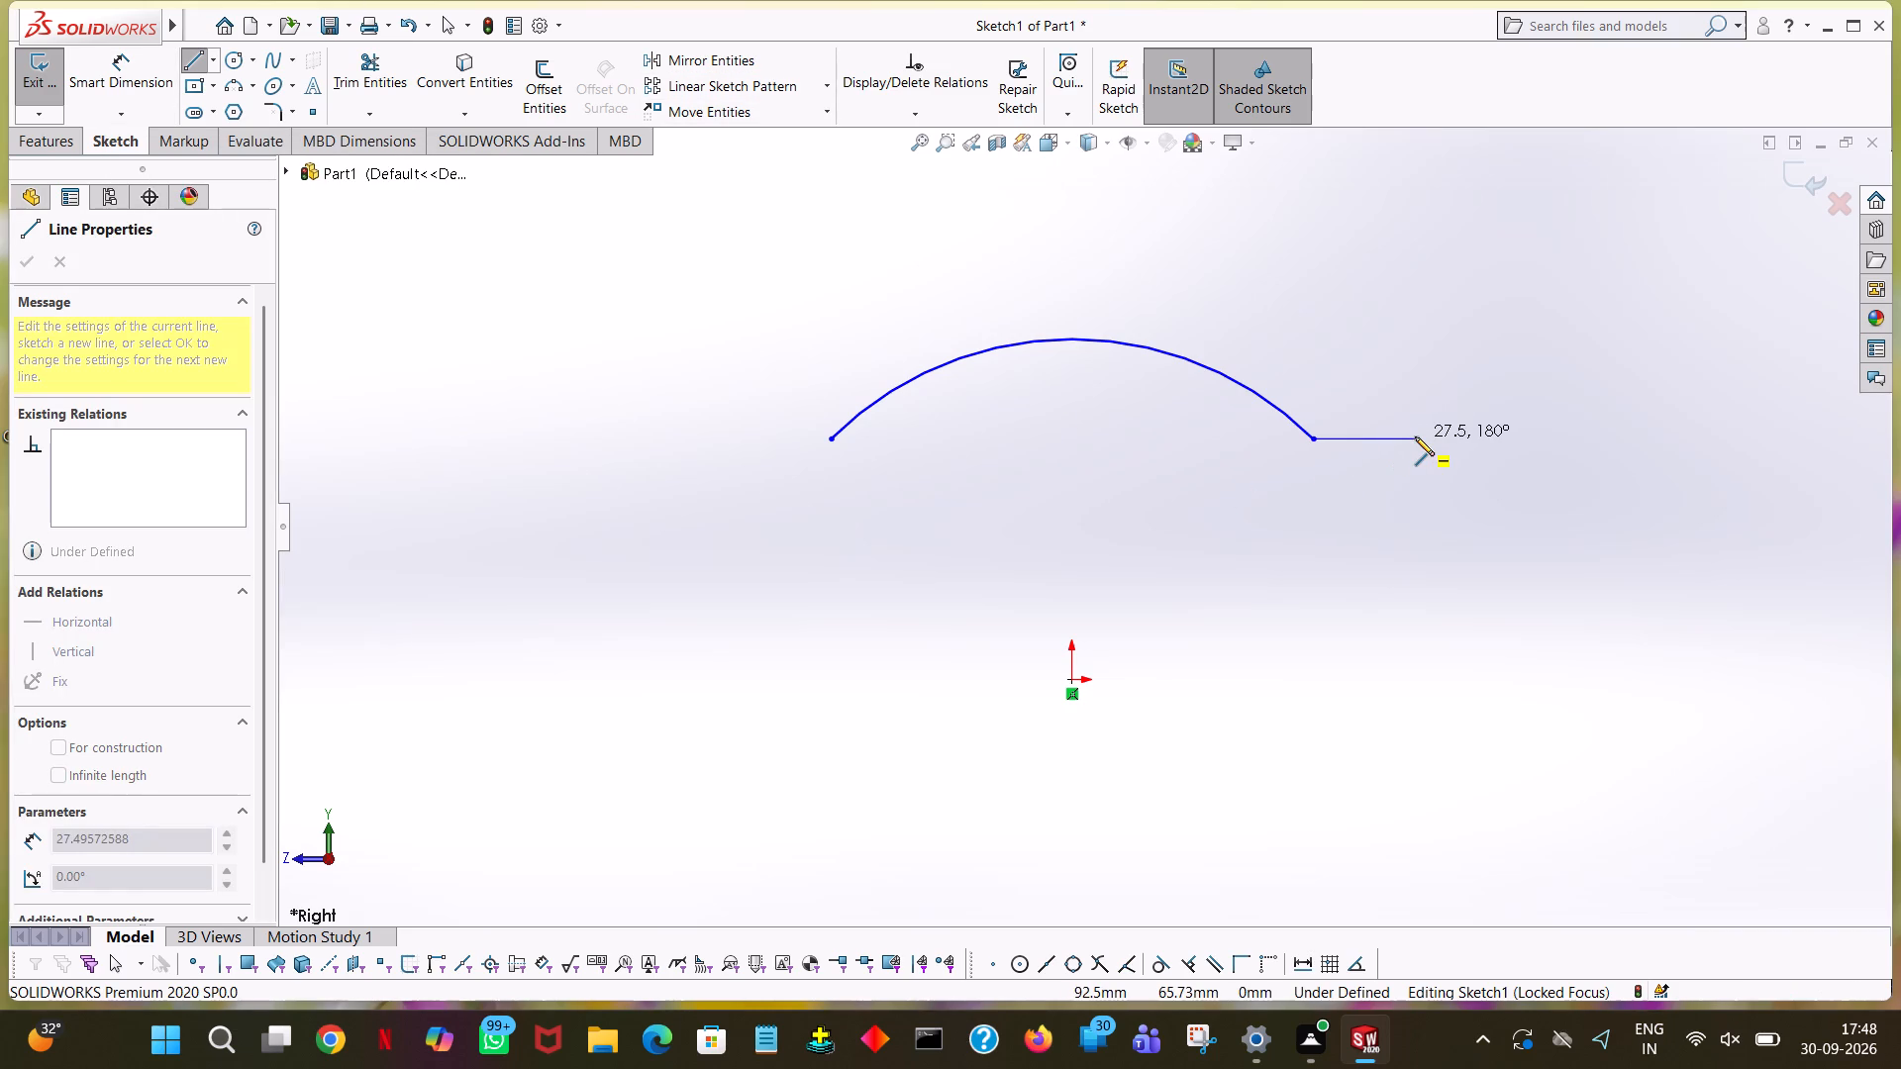
left_click(1415, 437)
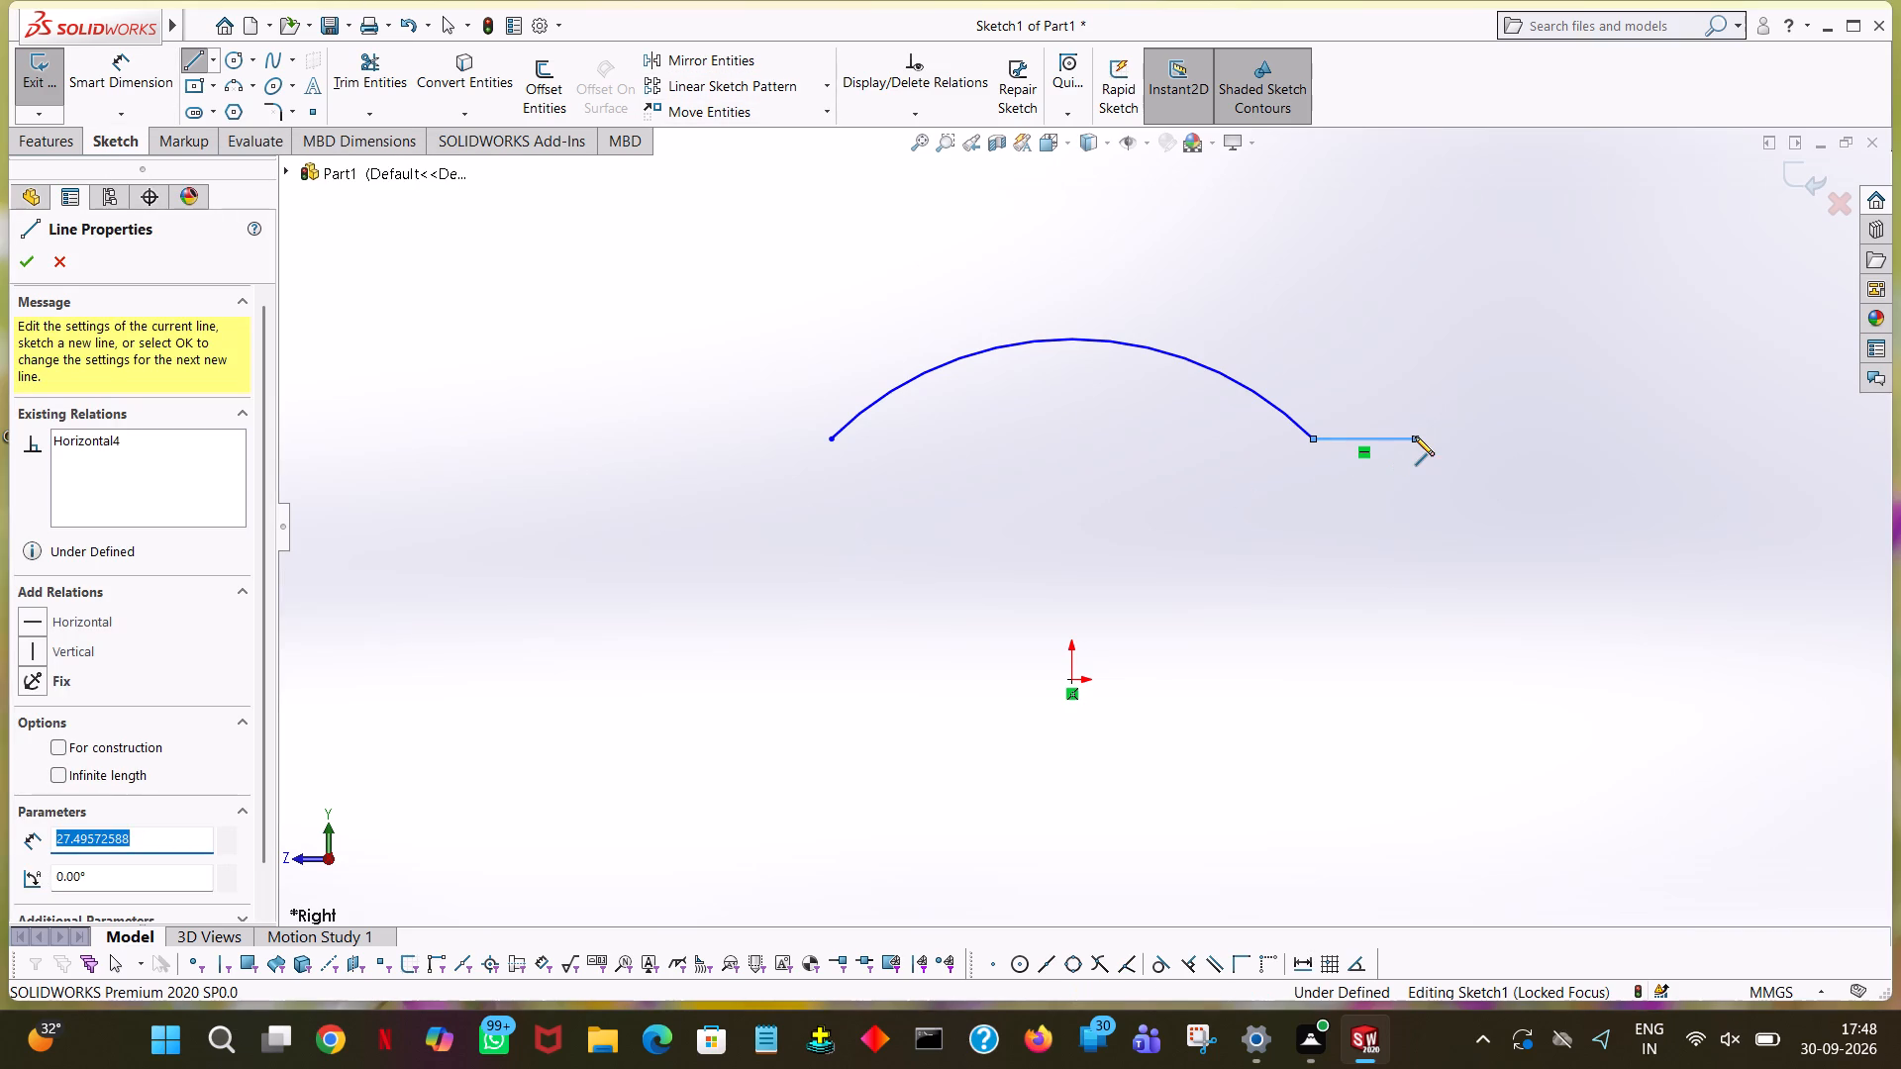
type("50")
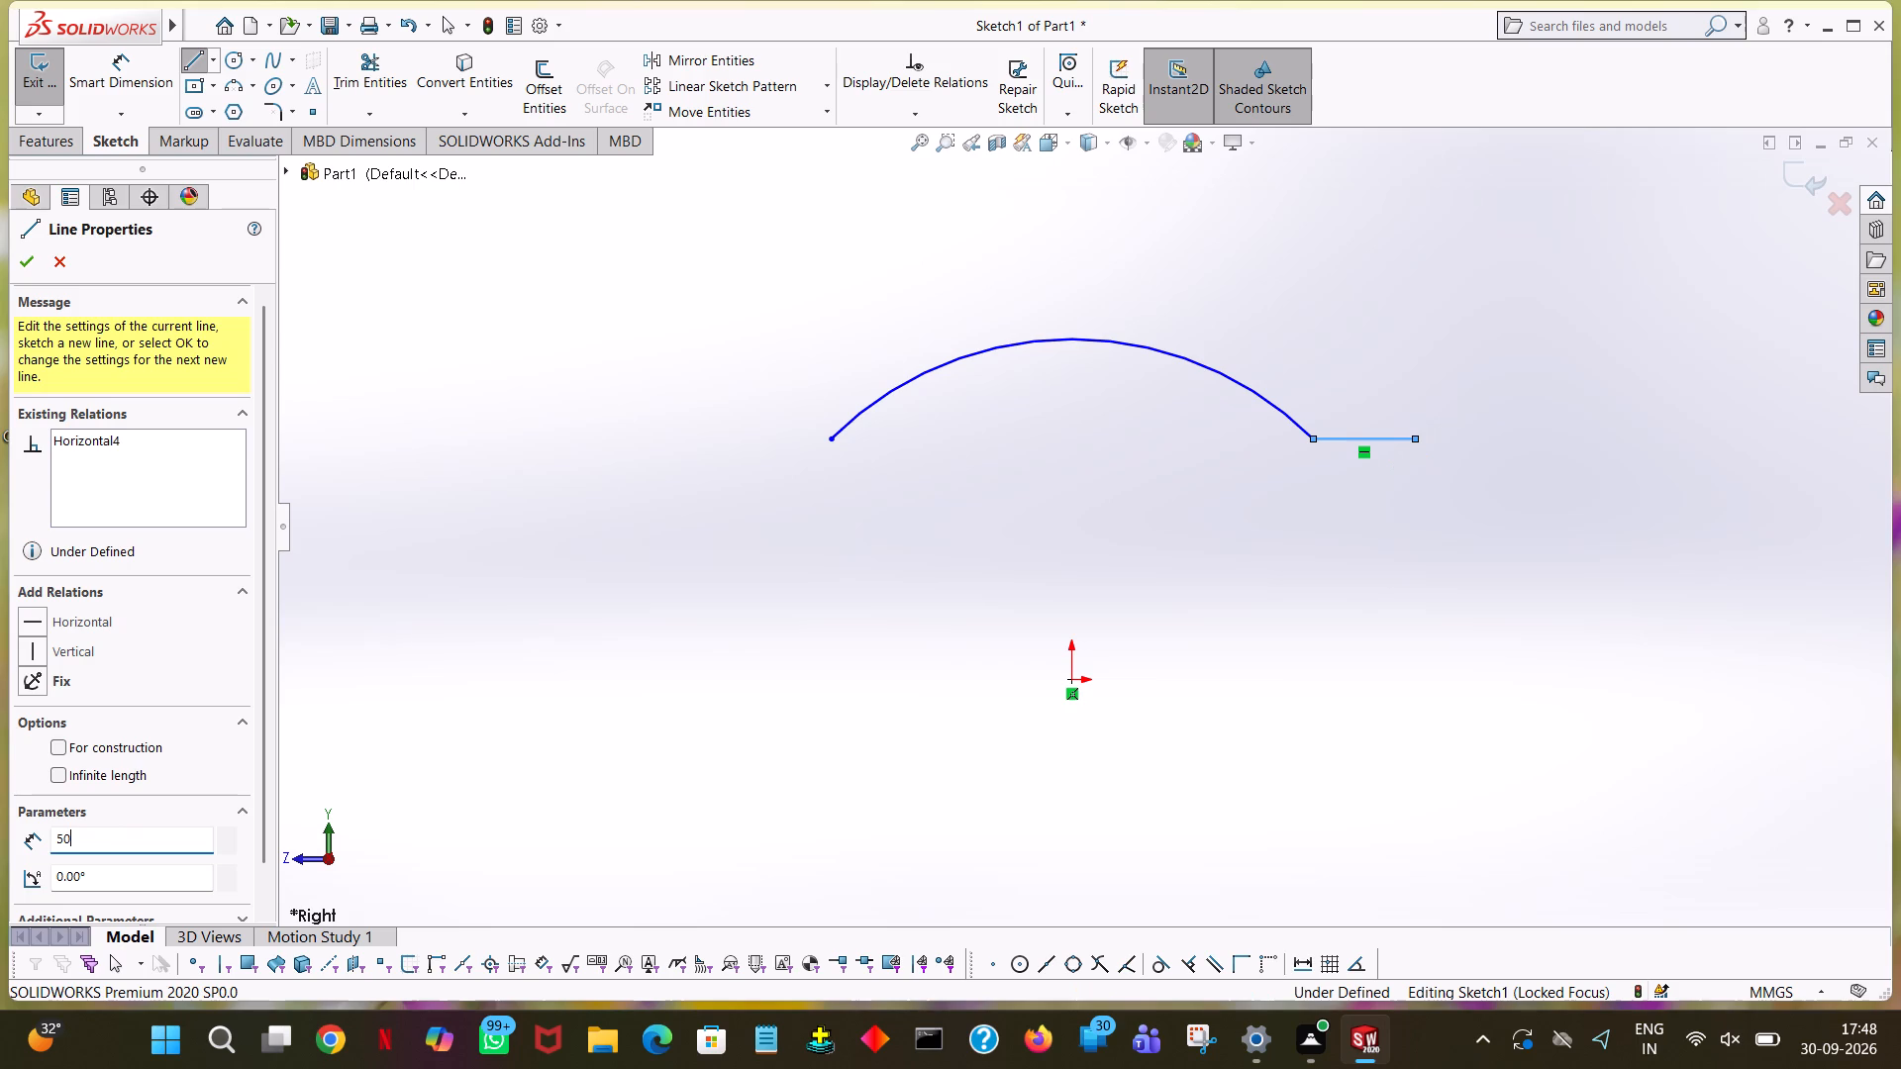
key("Return")
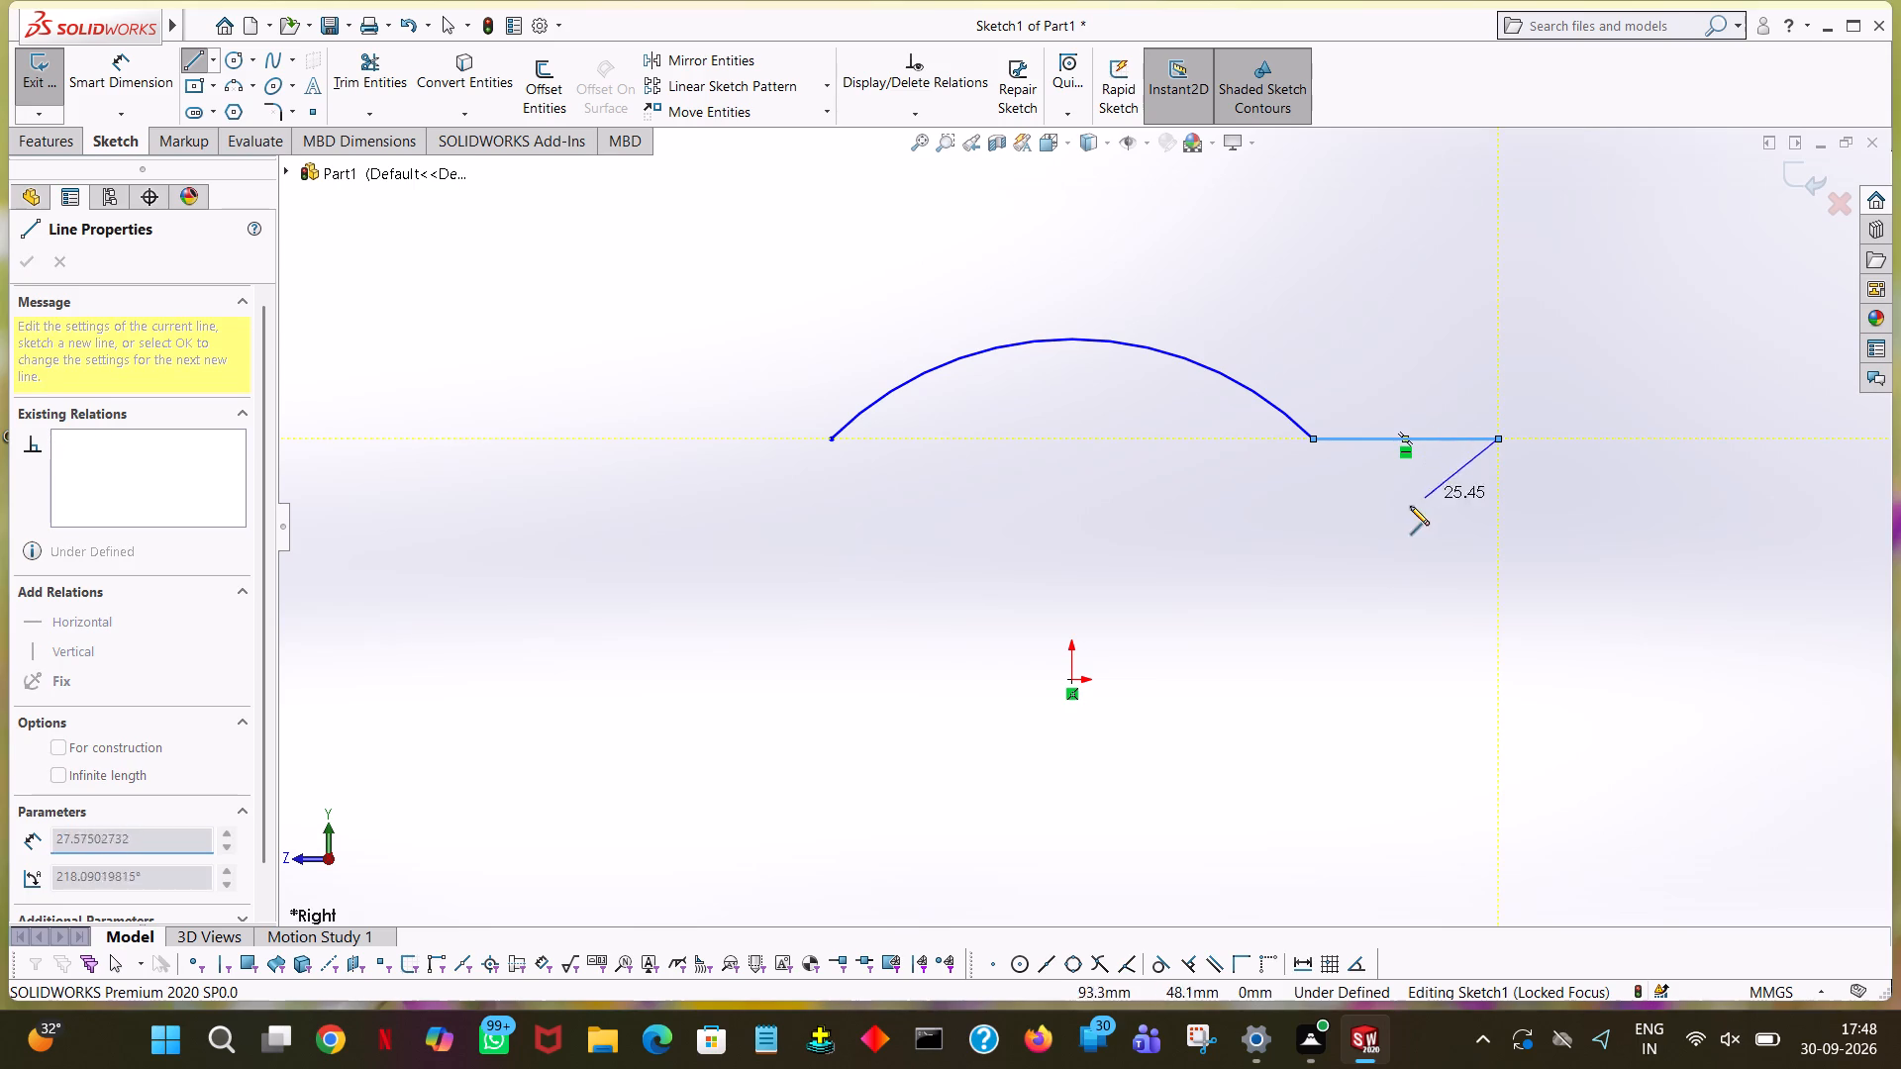
left_click(1501, 519)
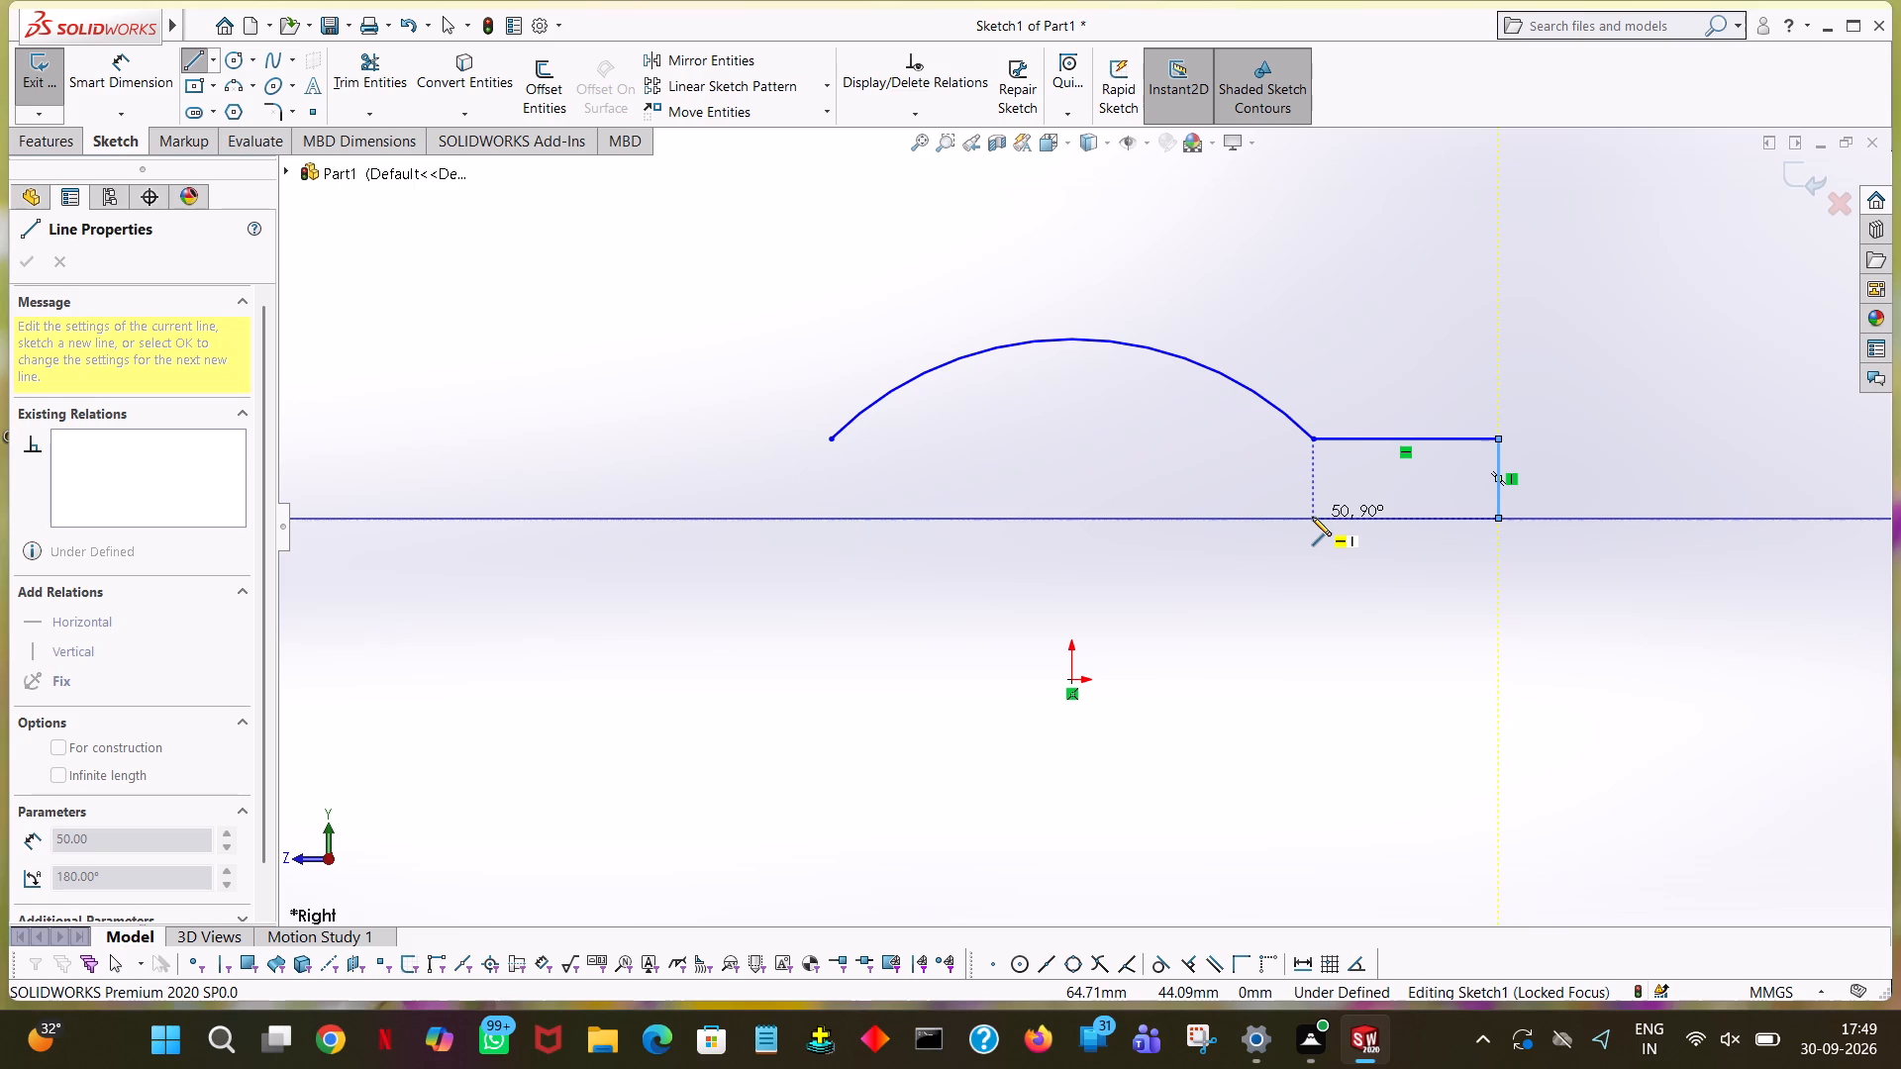
right_click(1415, 552)
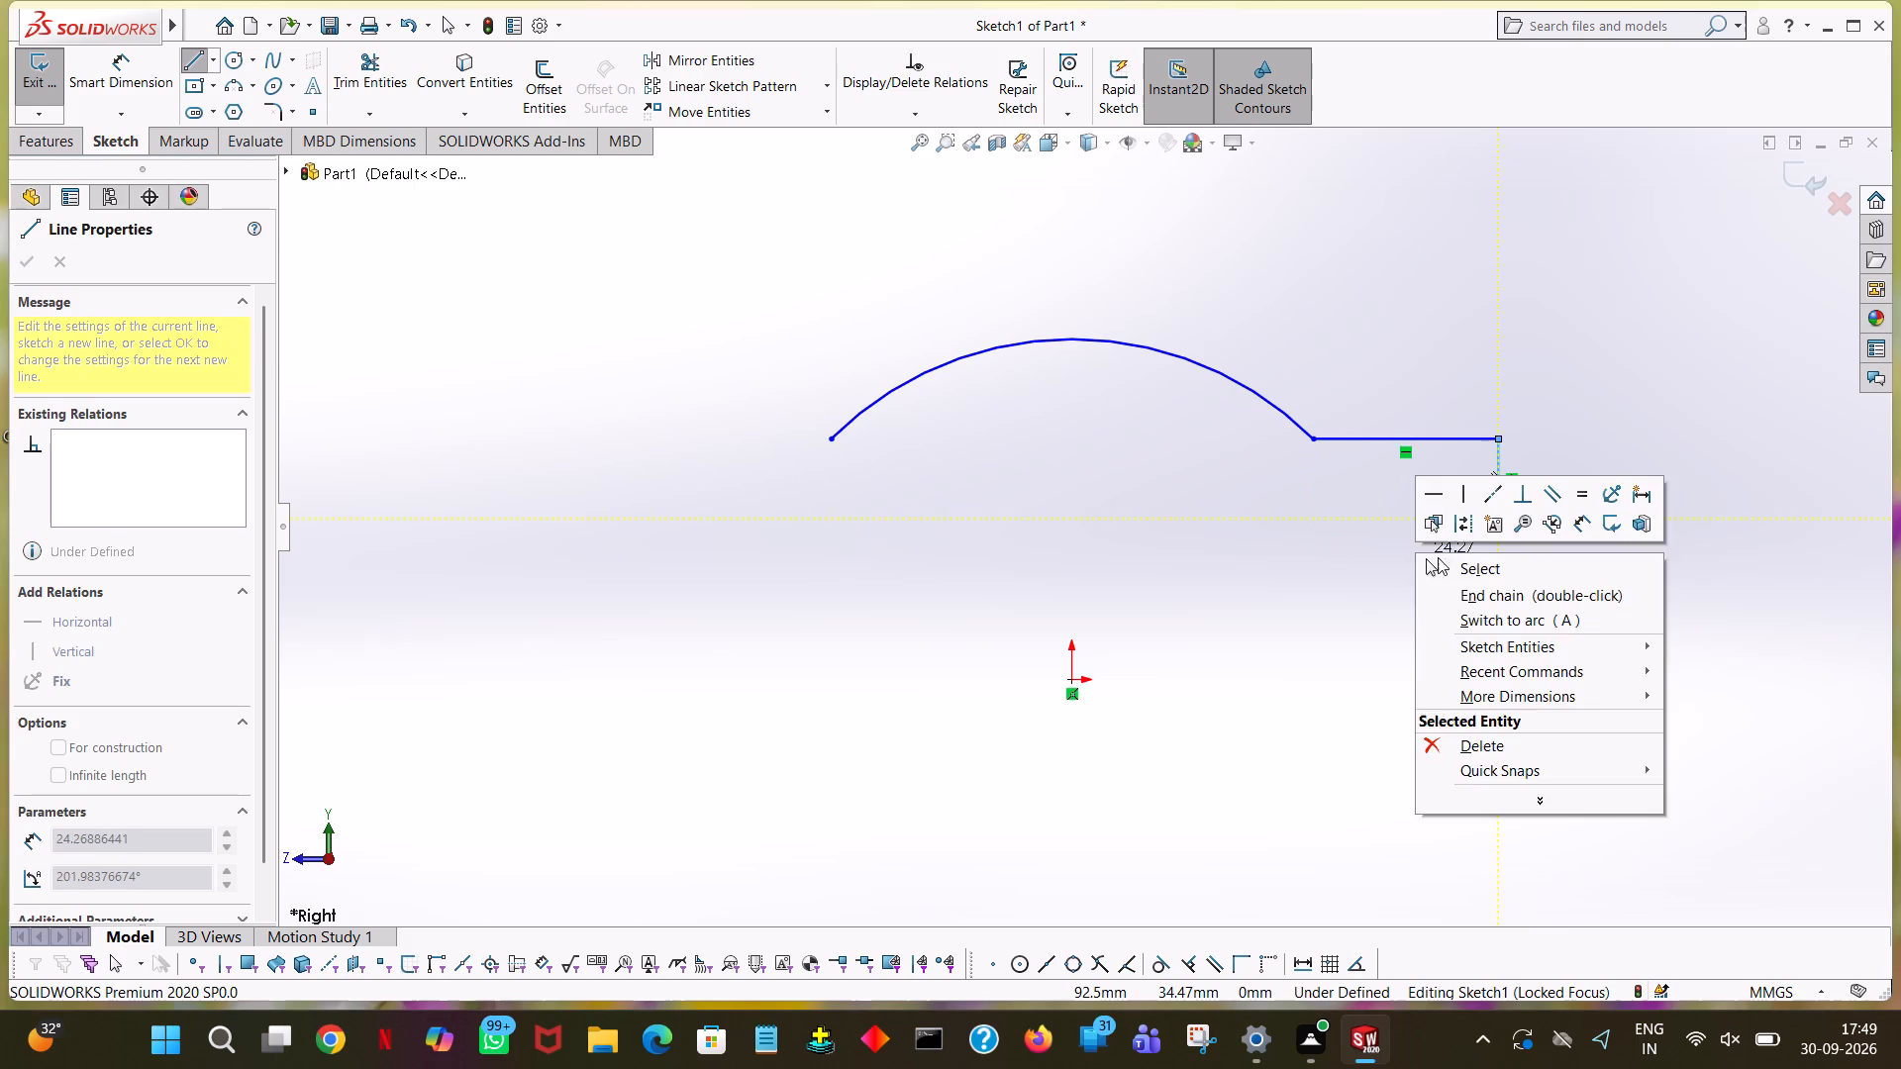
left_click(1460, 562)
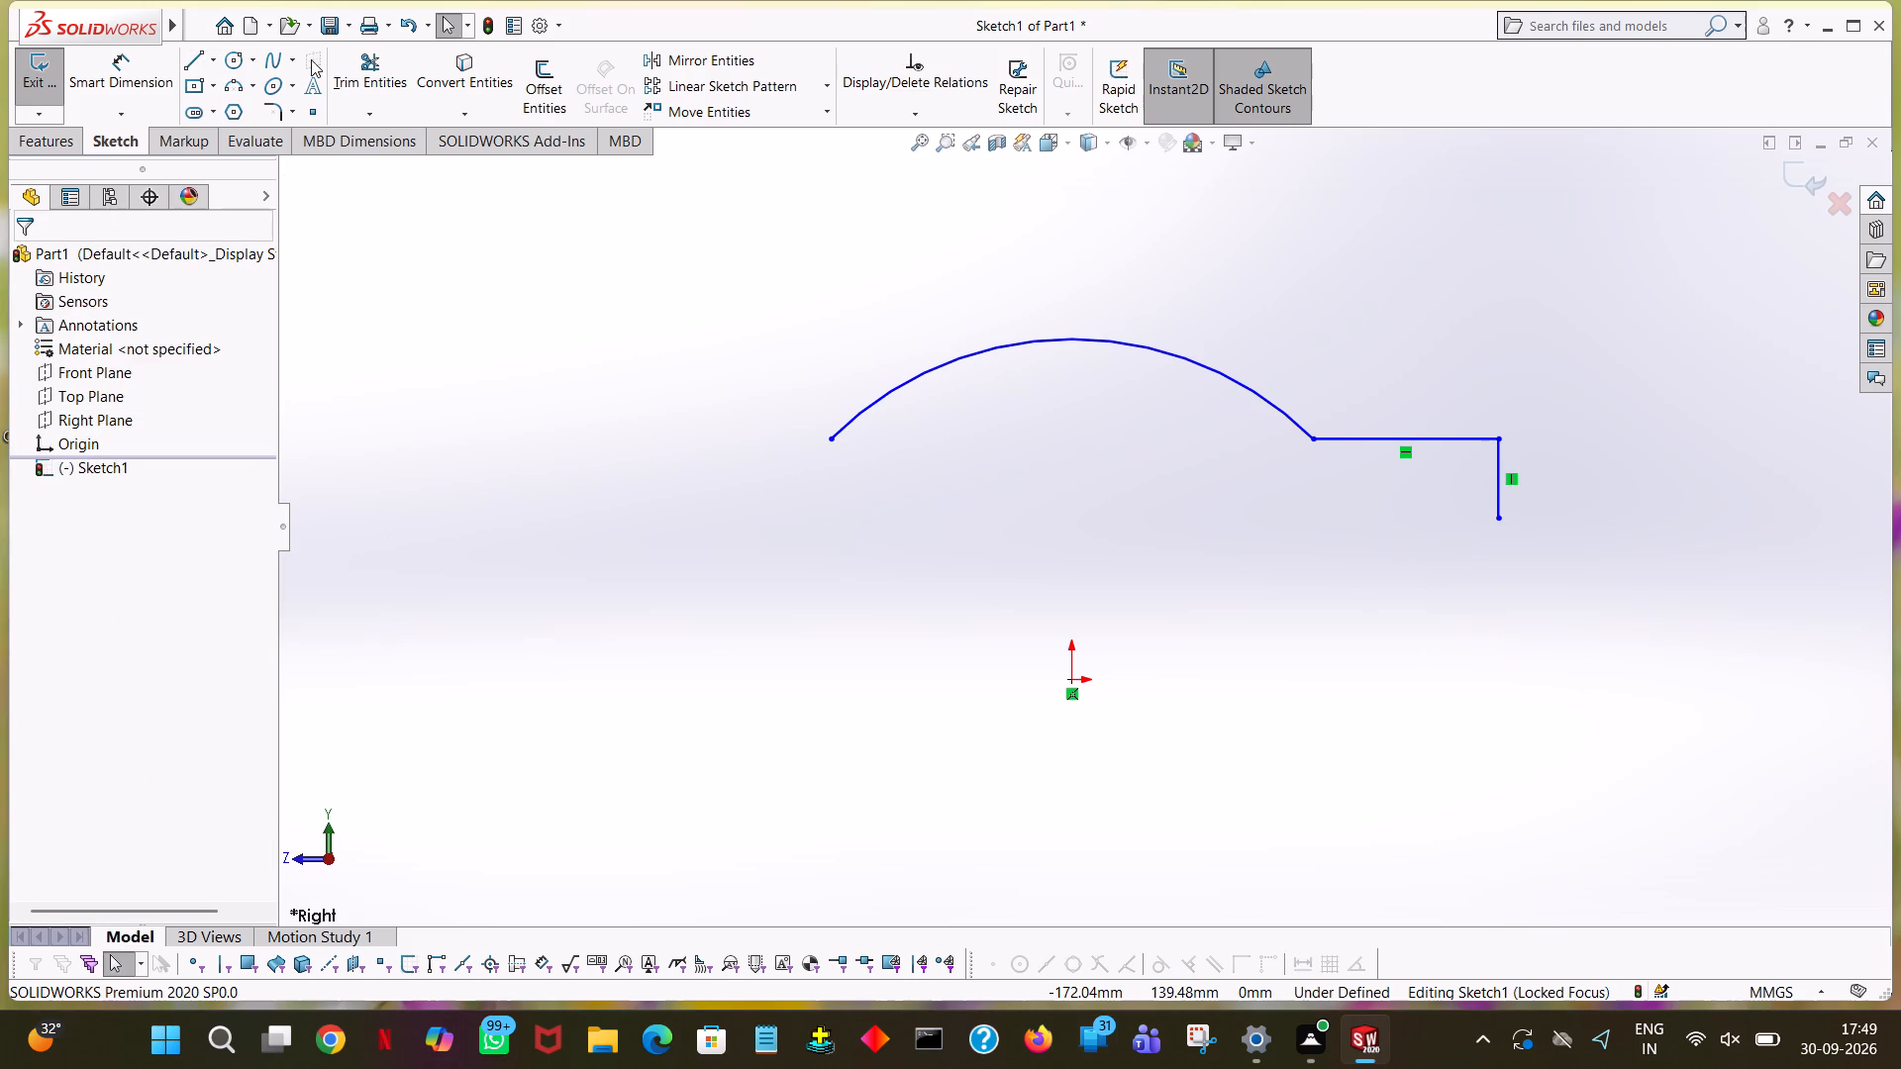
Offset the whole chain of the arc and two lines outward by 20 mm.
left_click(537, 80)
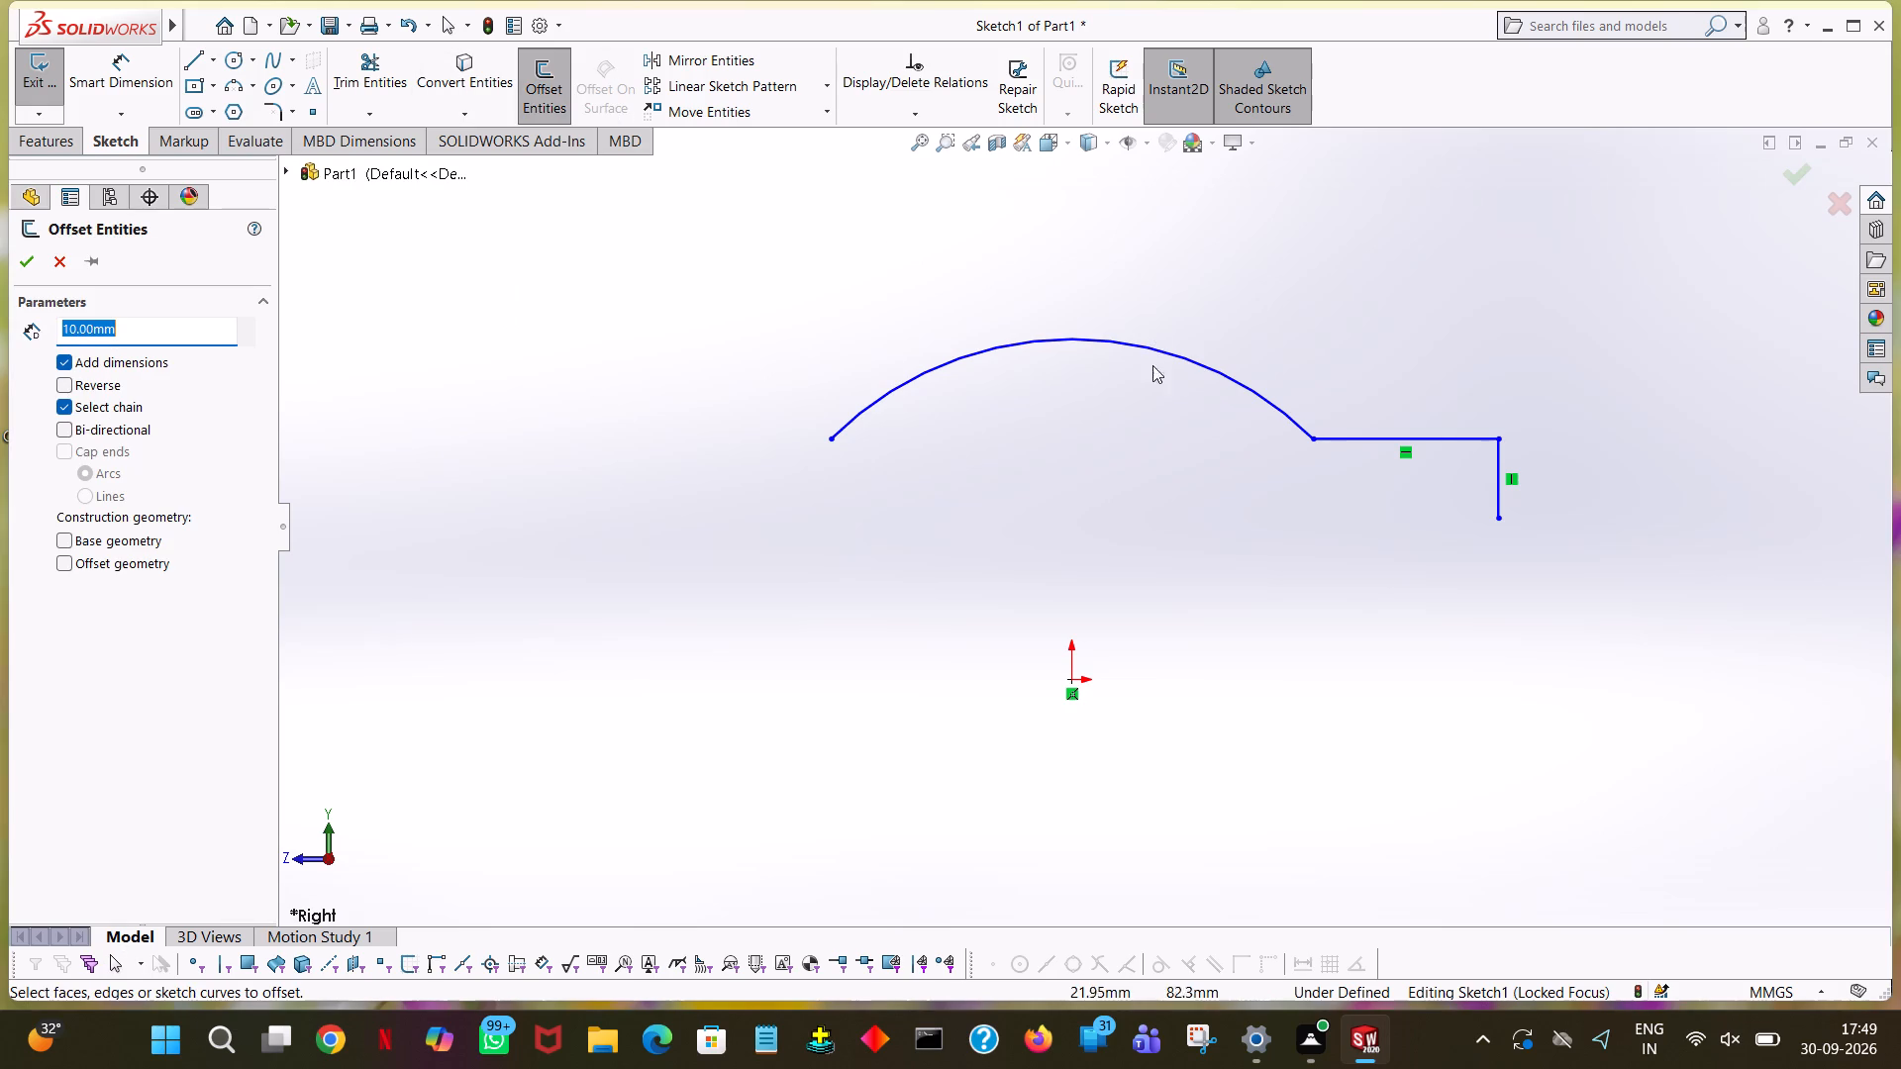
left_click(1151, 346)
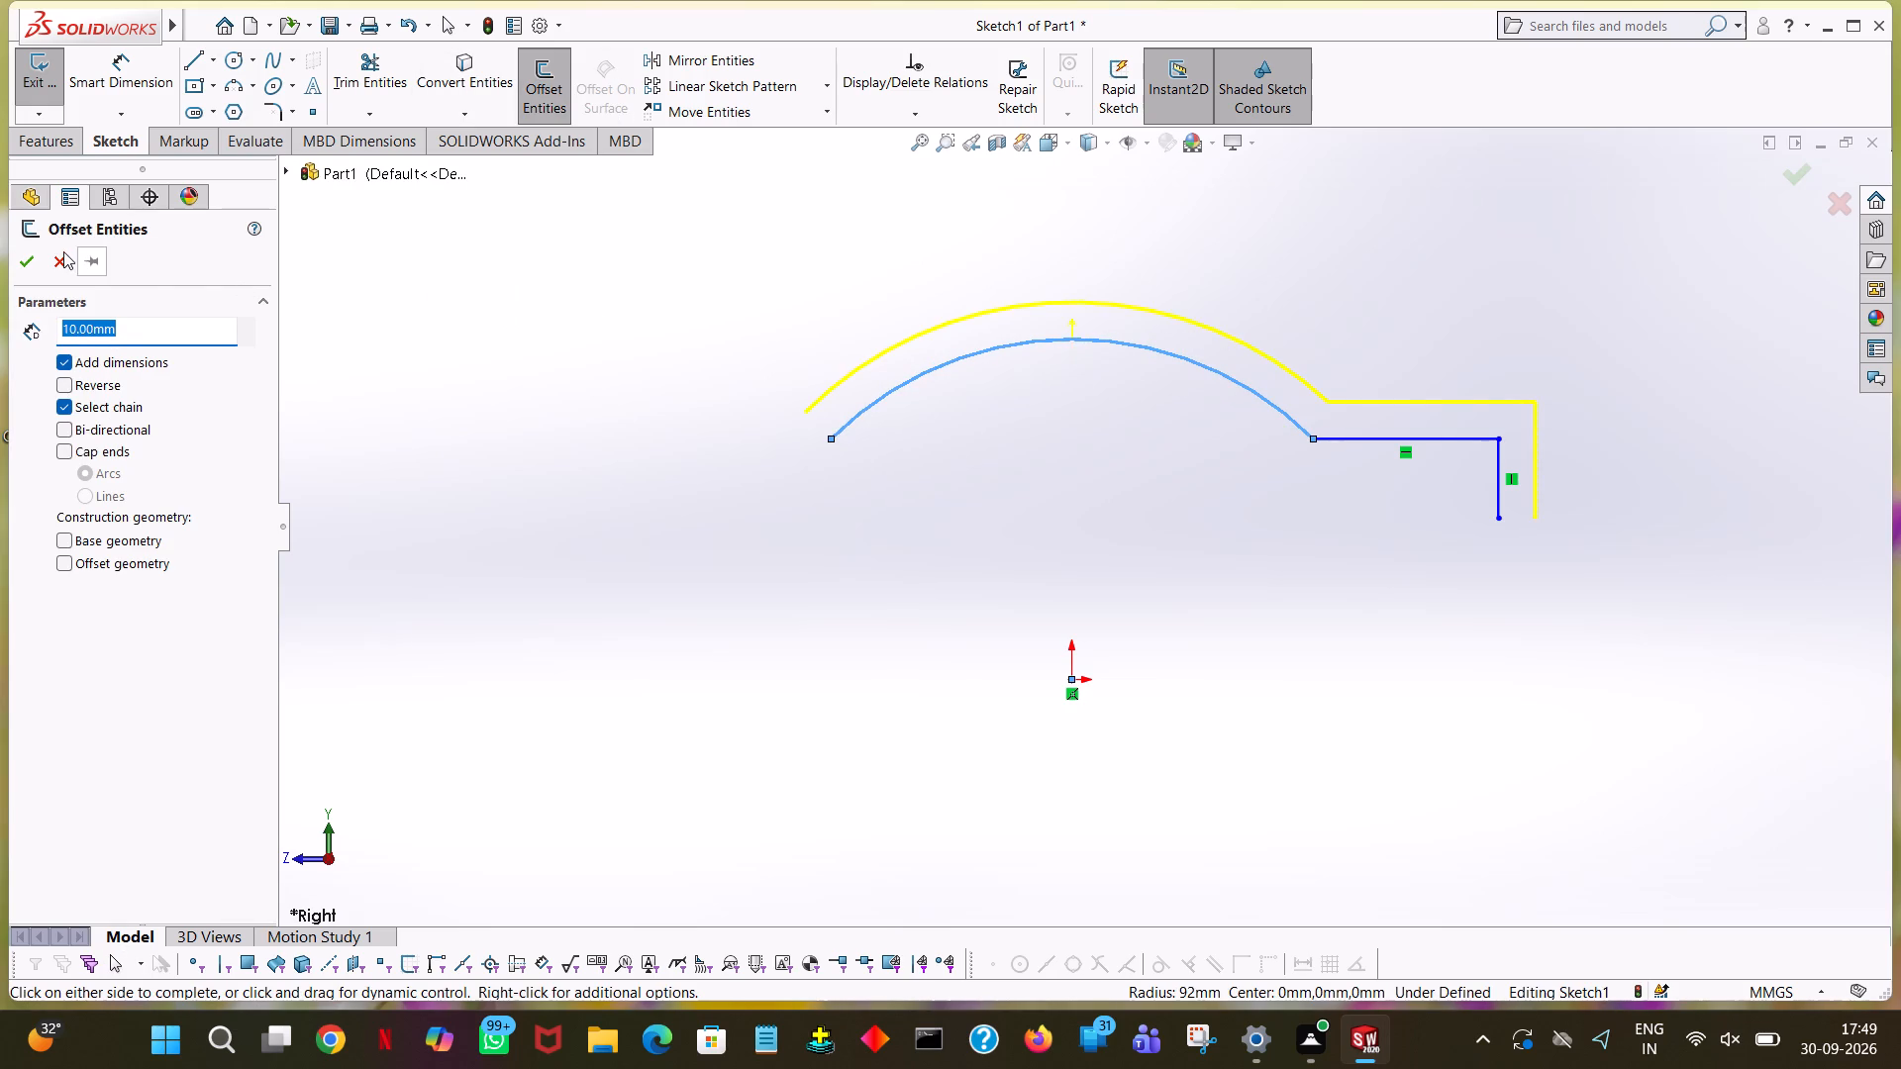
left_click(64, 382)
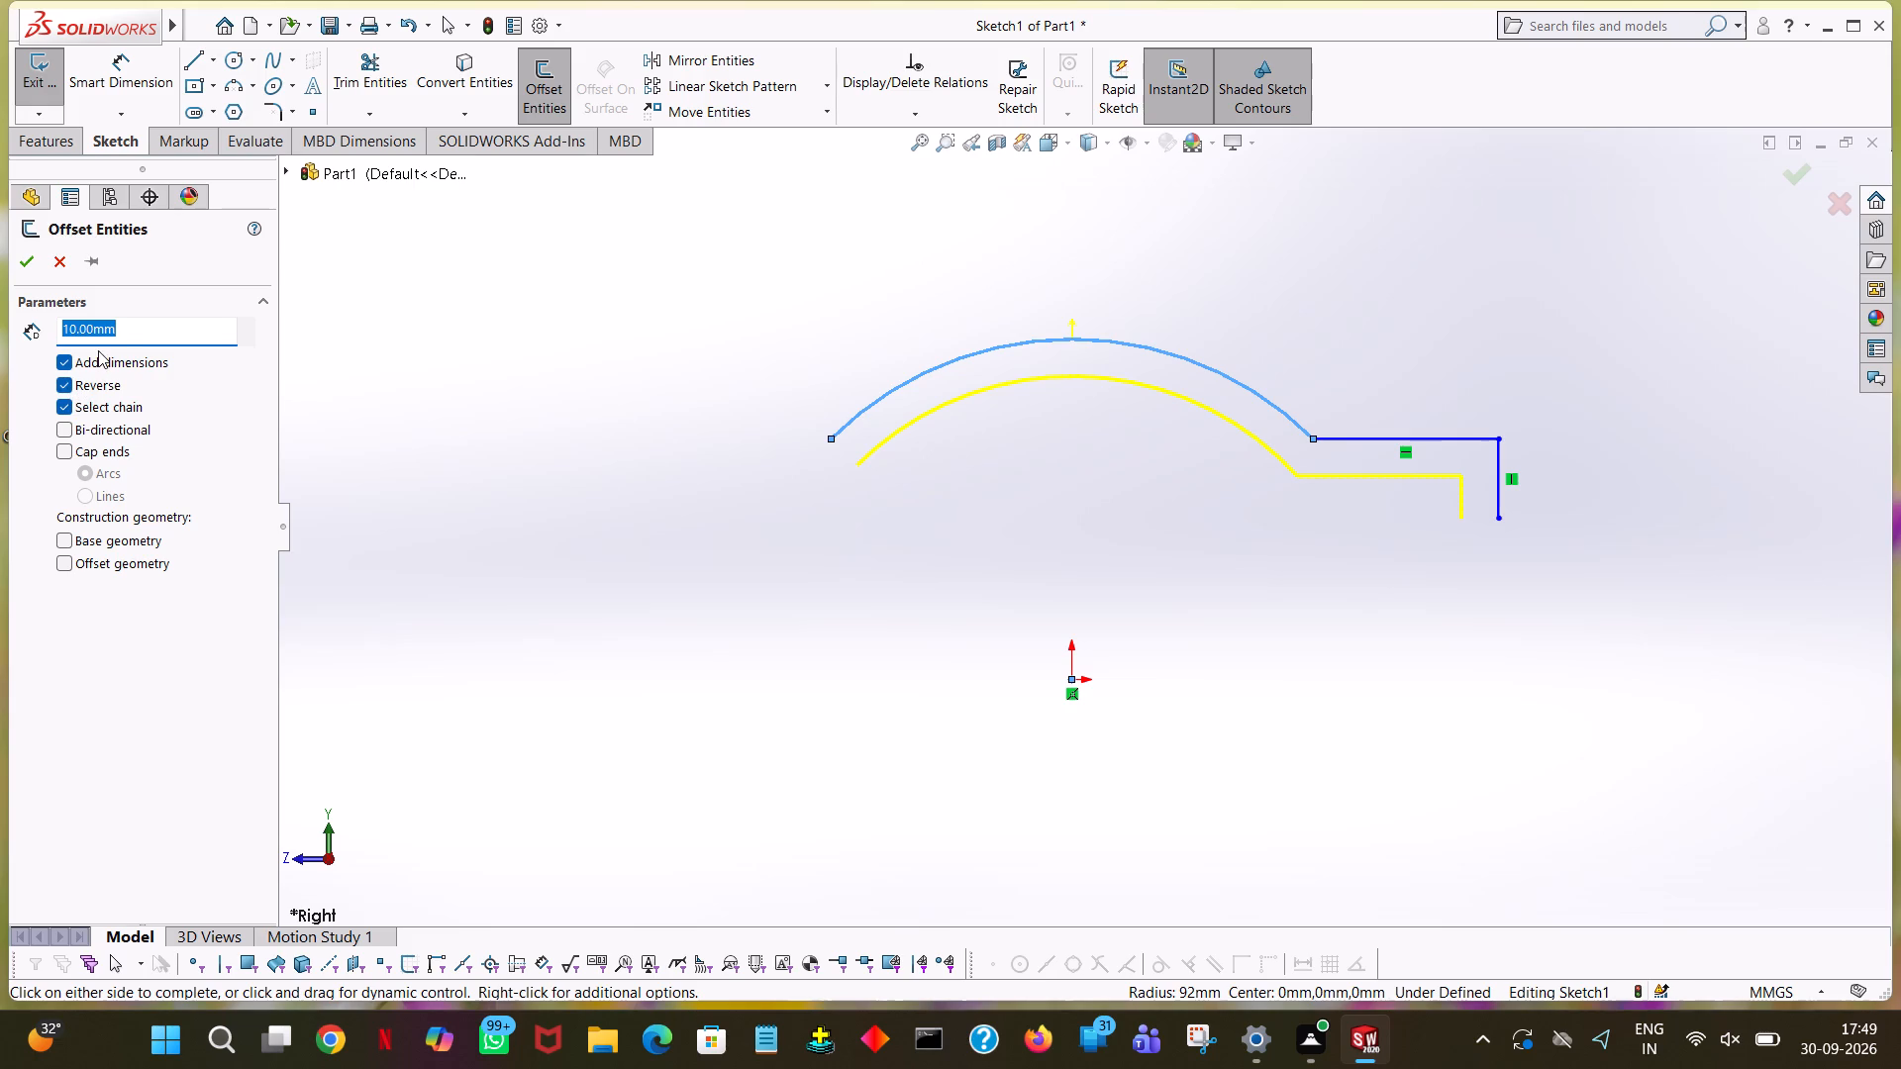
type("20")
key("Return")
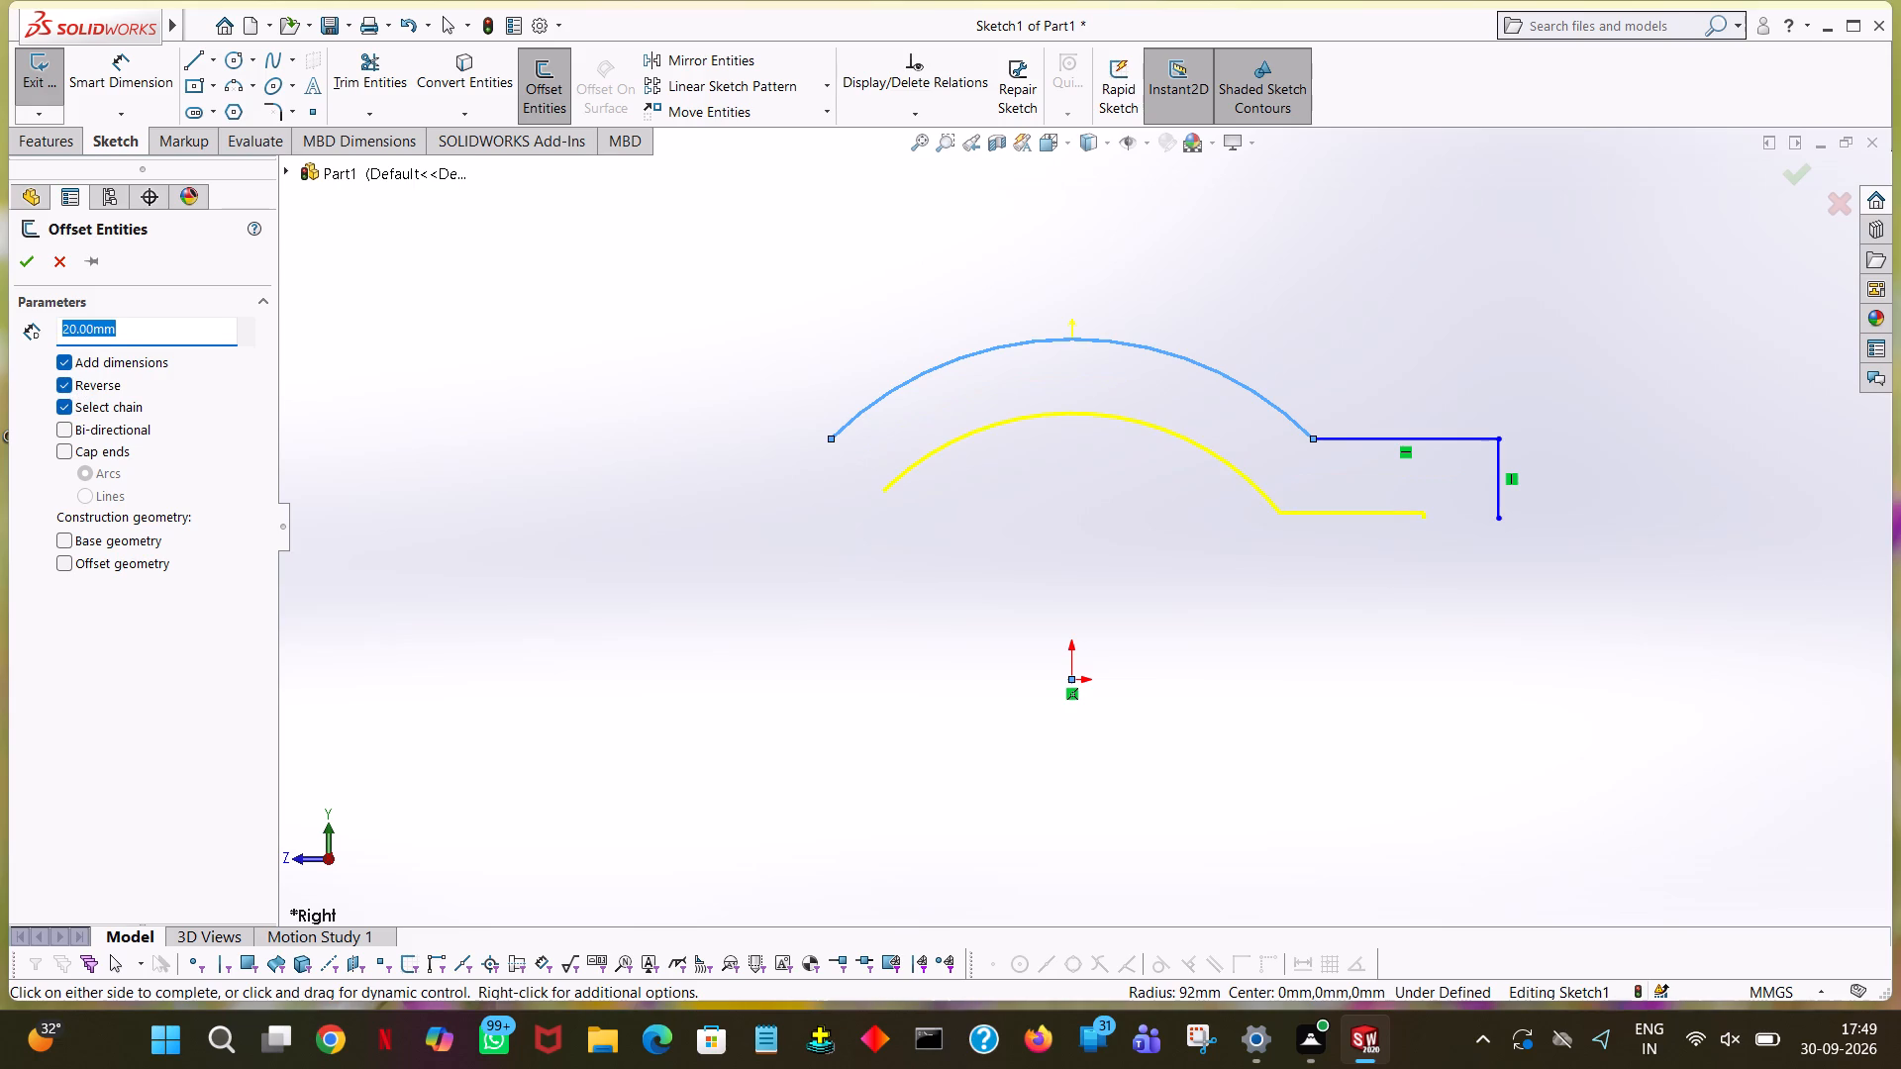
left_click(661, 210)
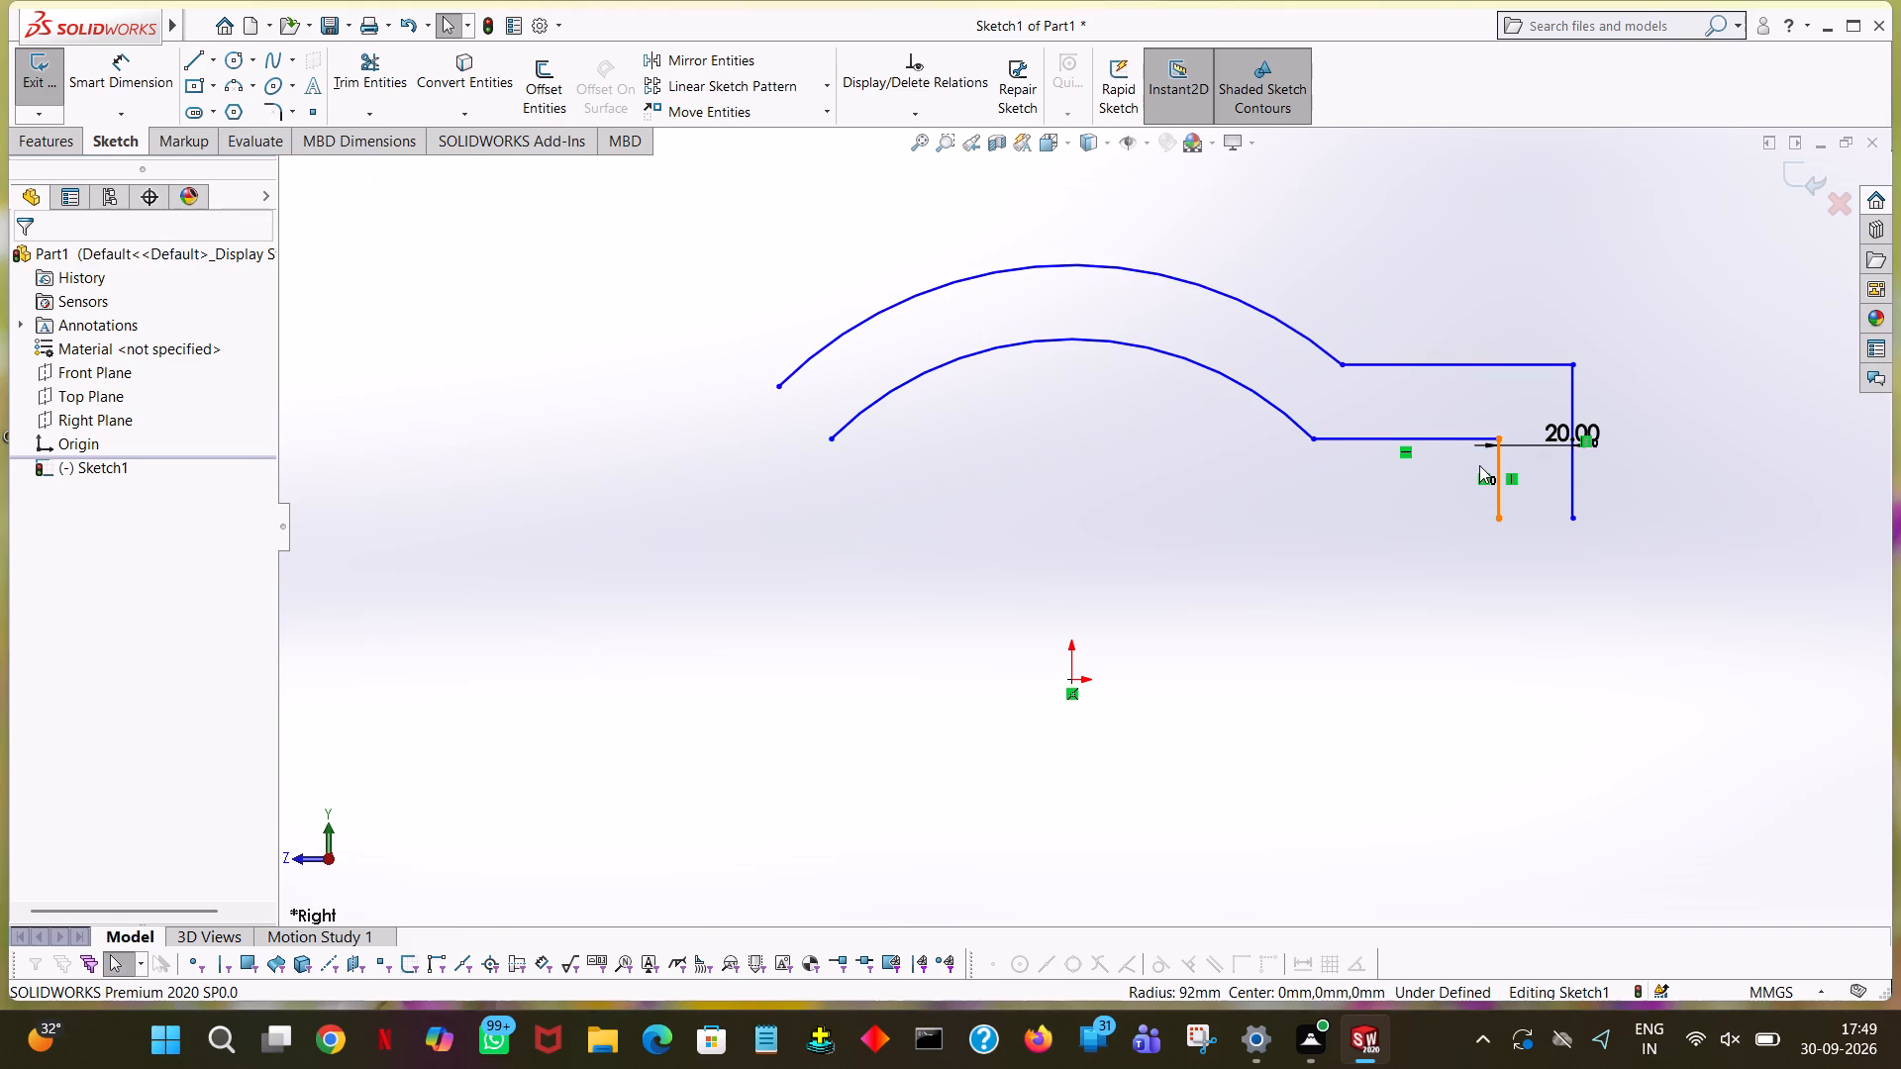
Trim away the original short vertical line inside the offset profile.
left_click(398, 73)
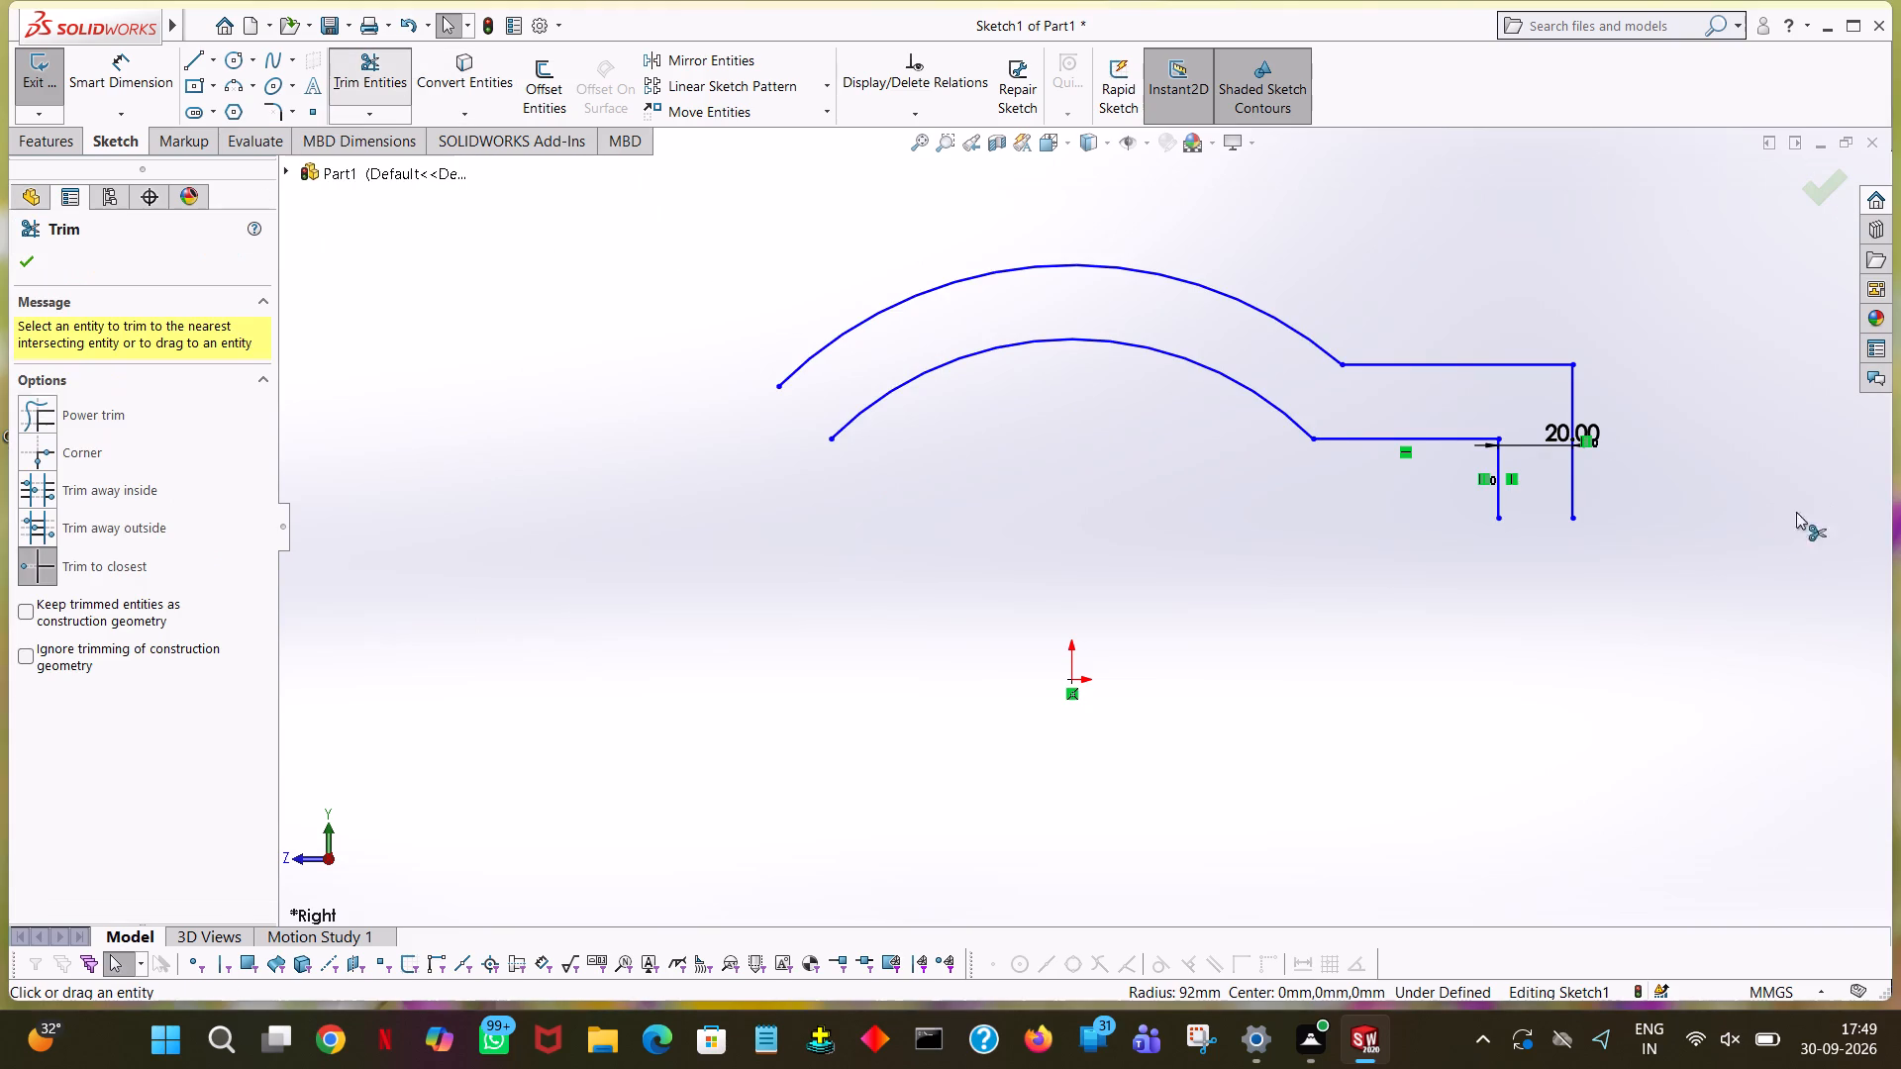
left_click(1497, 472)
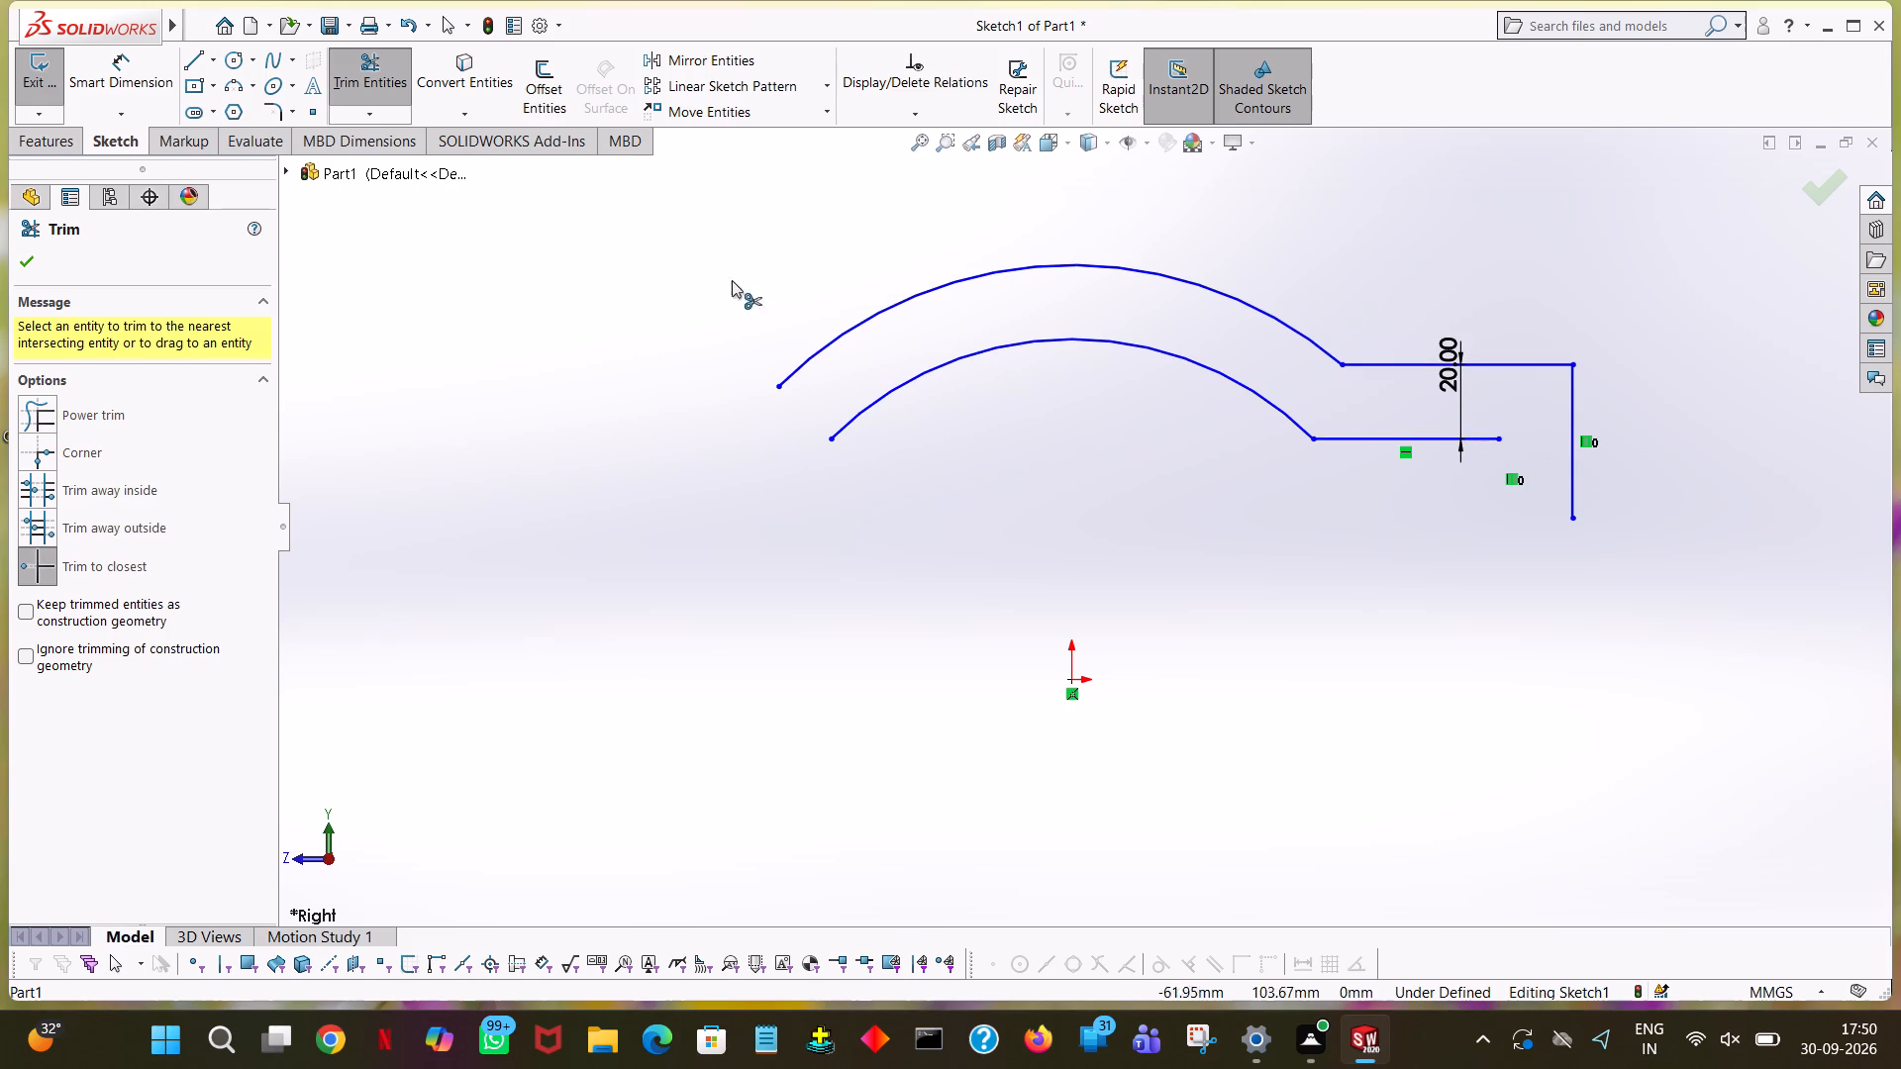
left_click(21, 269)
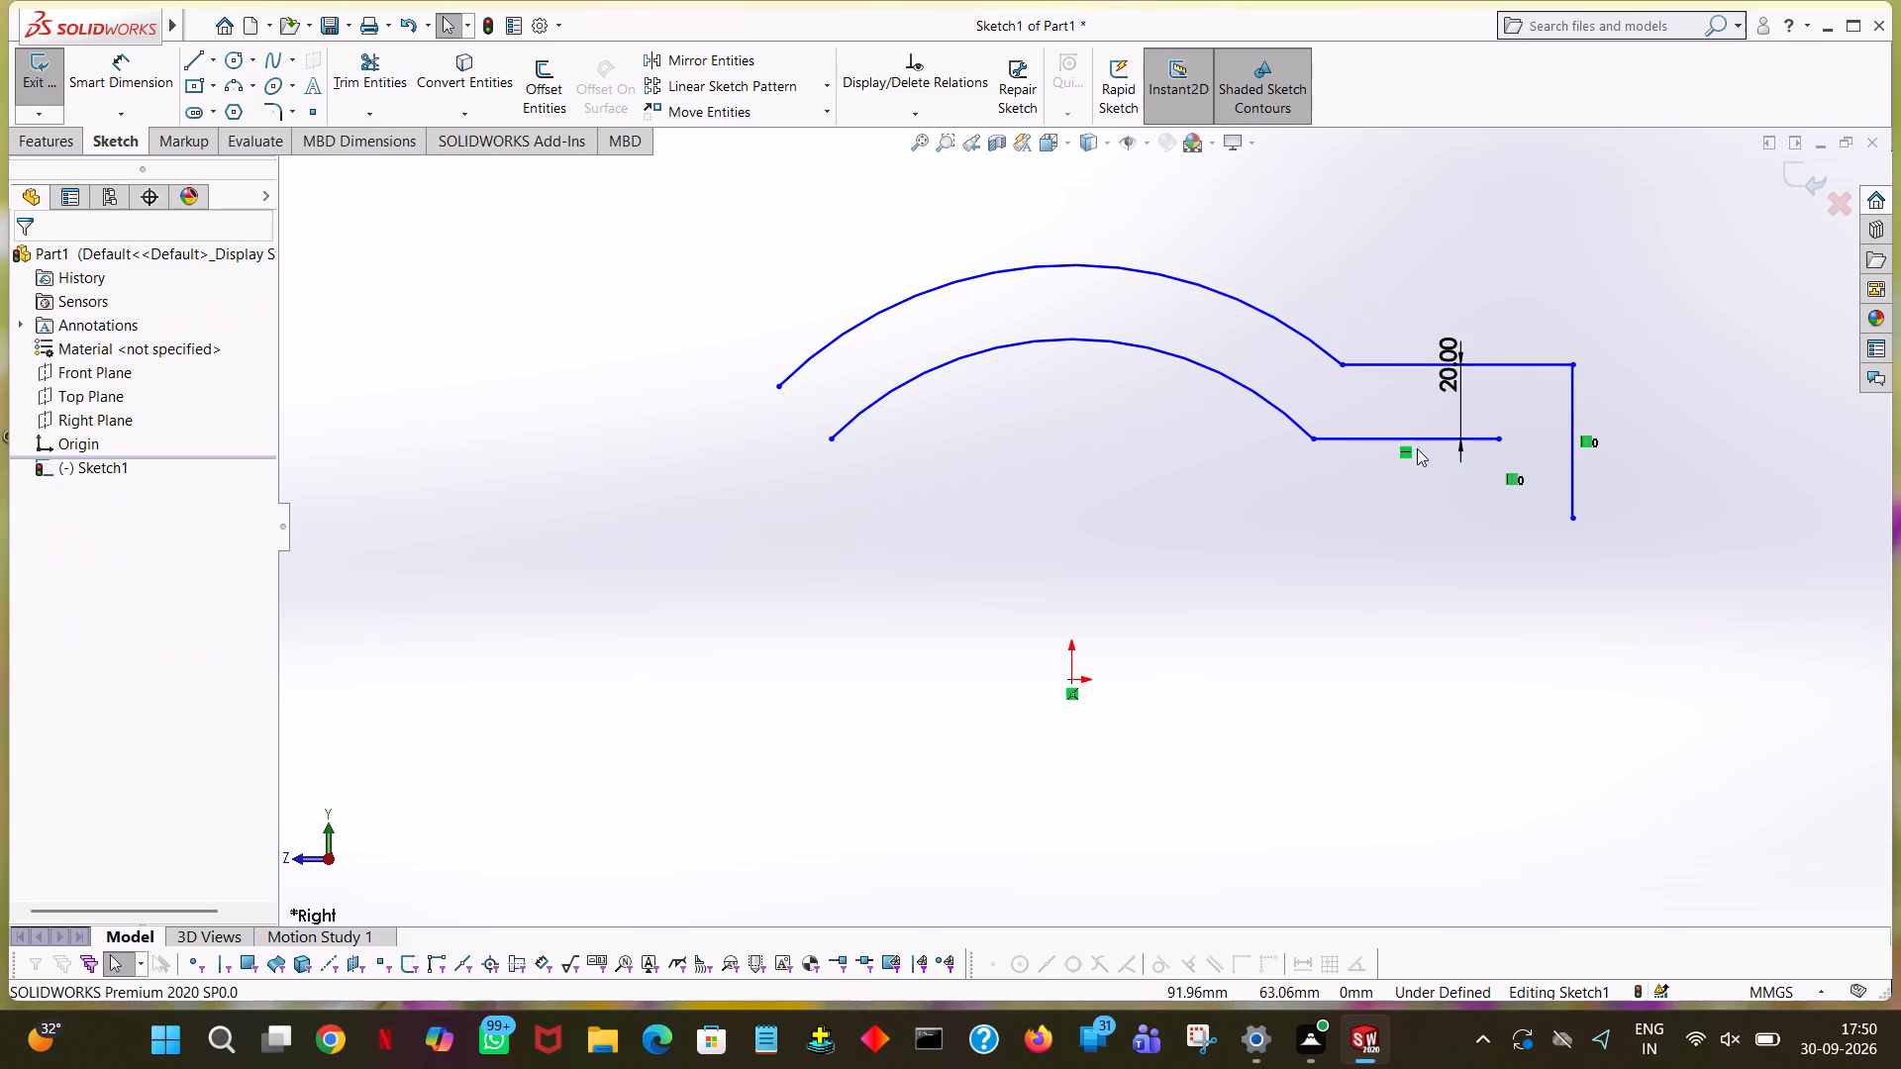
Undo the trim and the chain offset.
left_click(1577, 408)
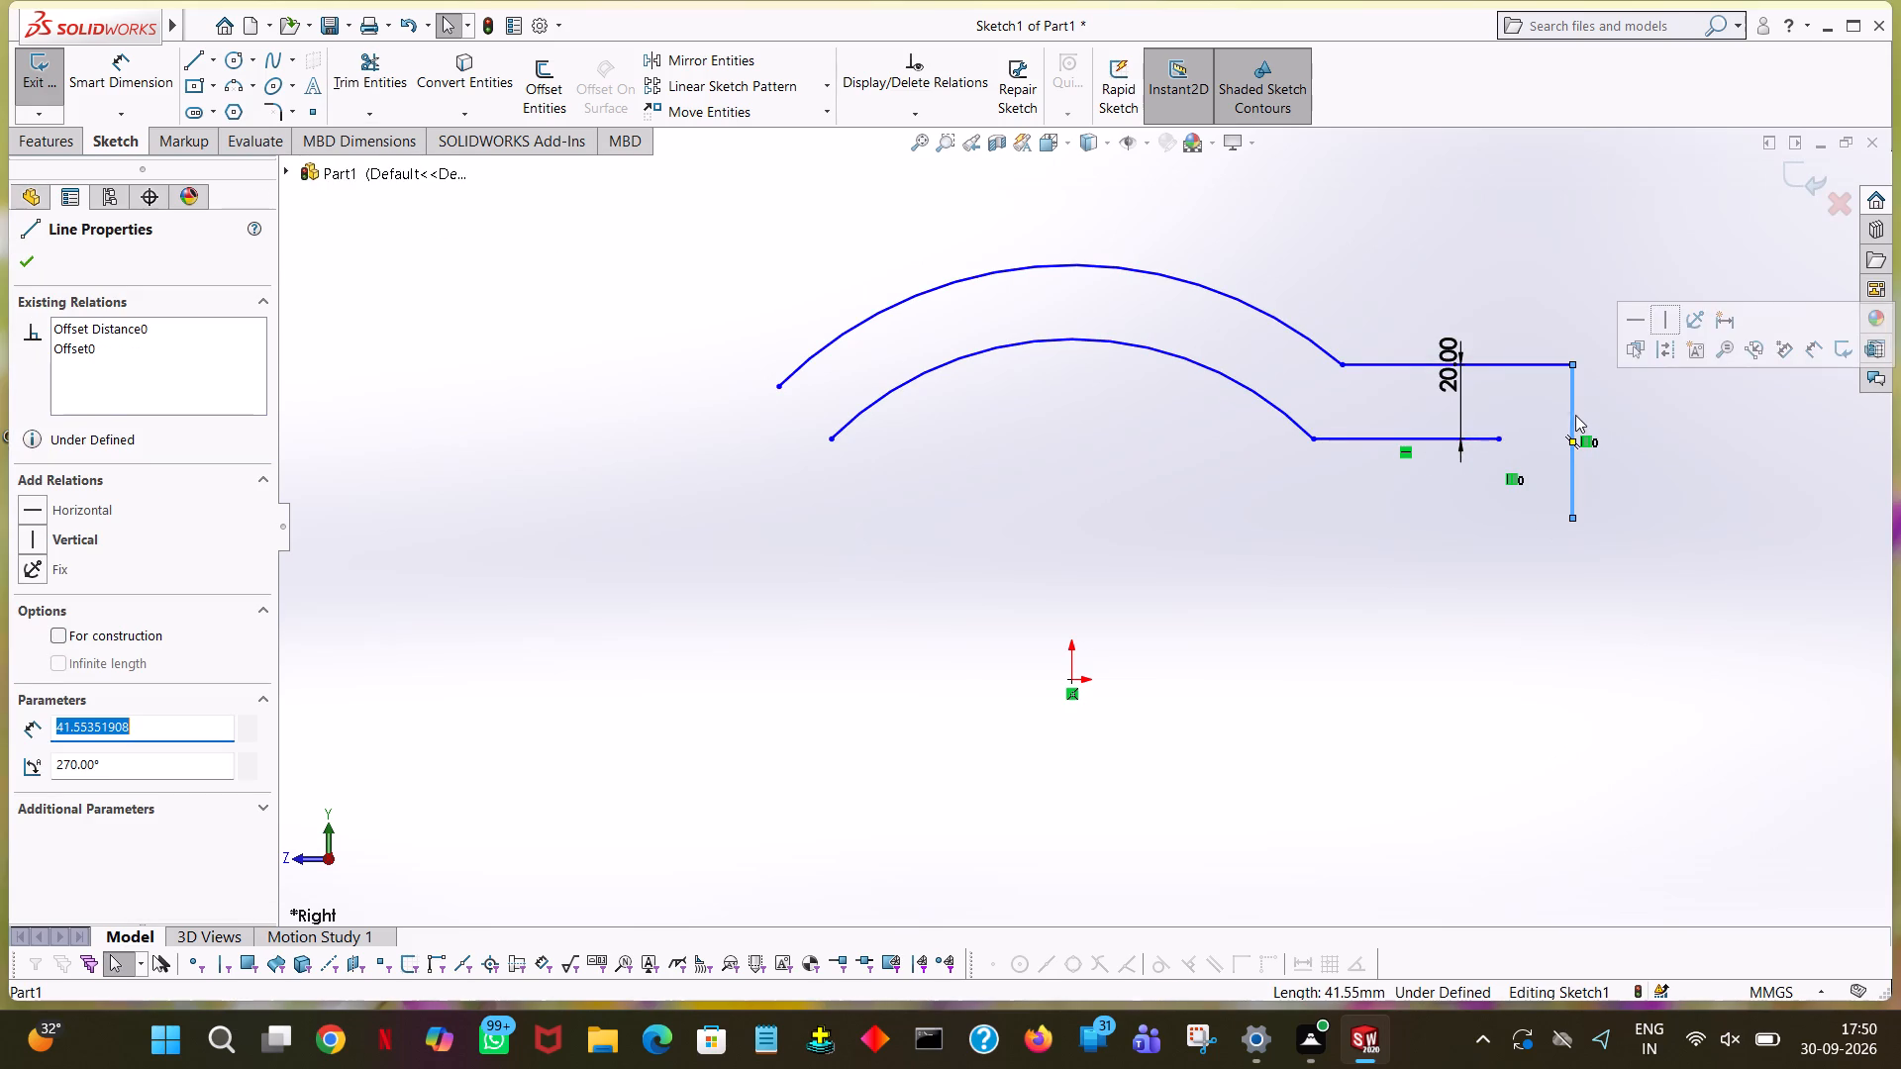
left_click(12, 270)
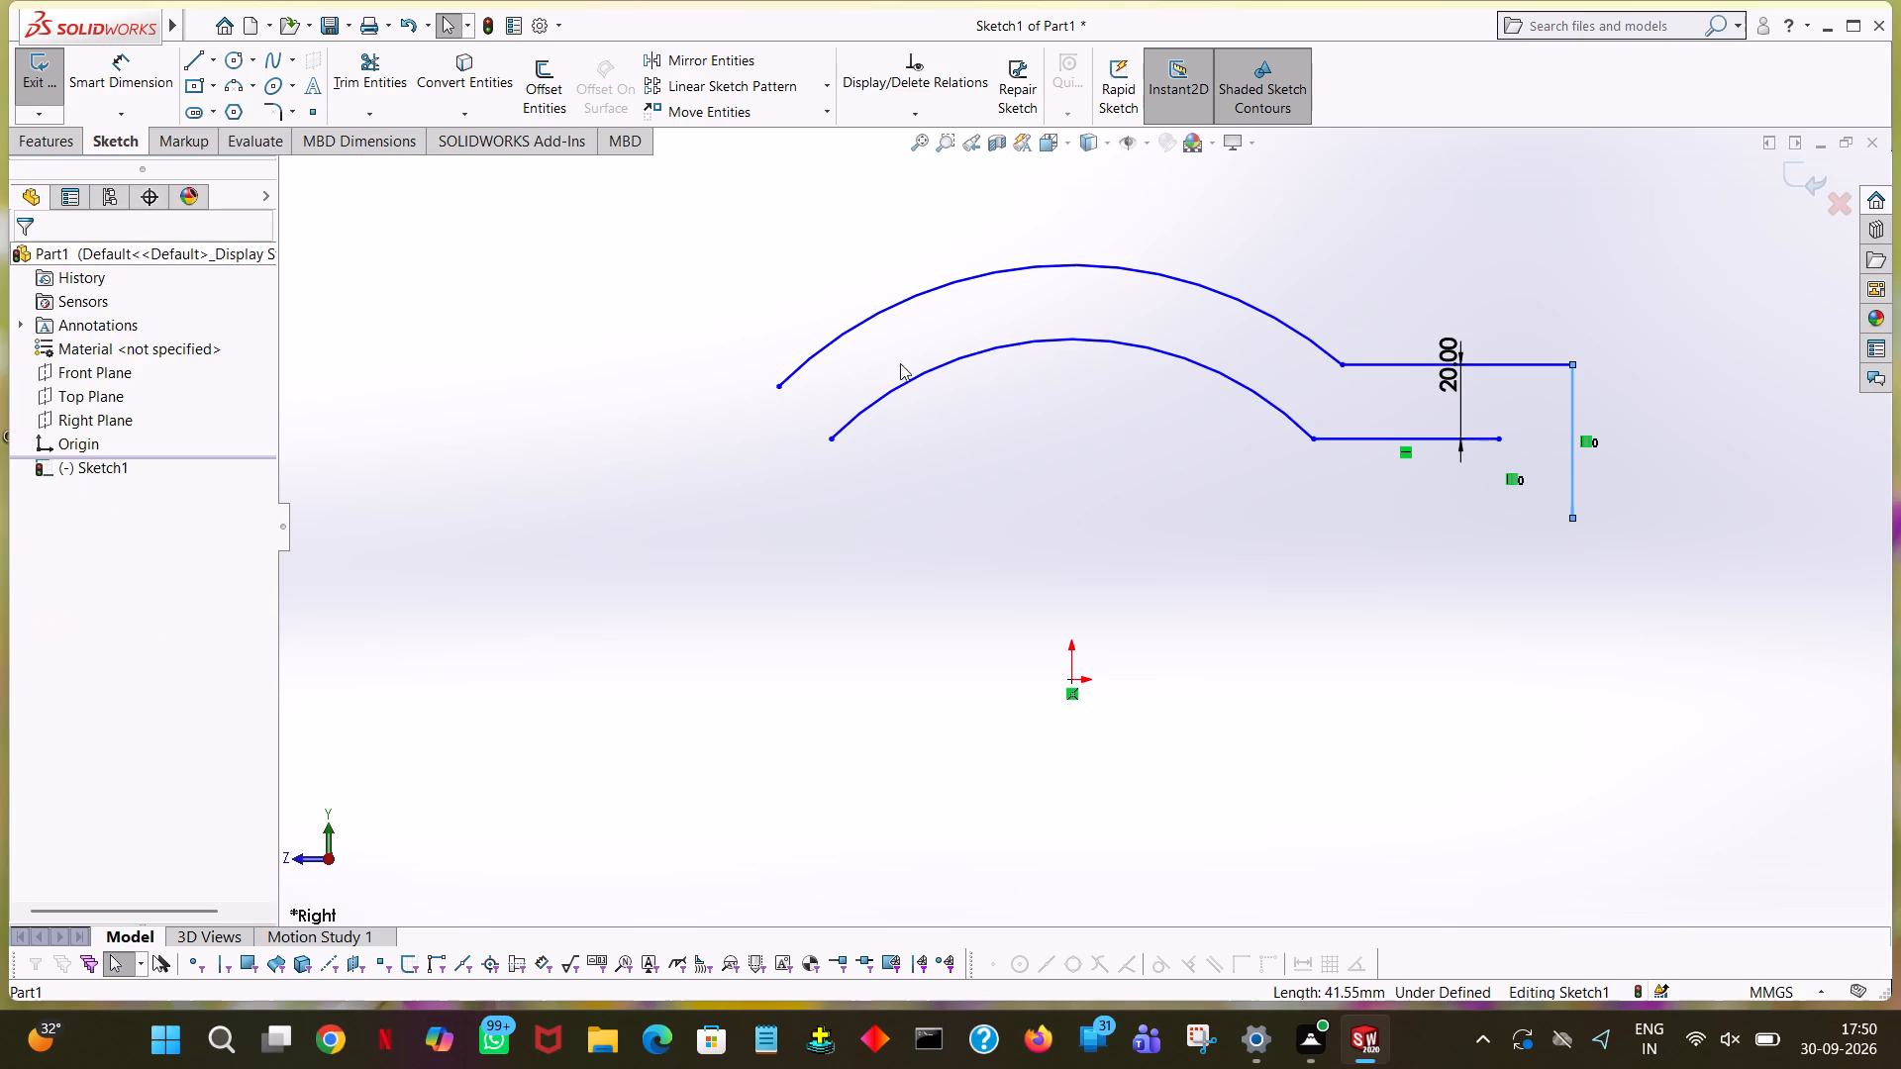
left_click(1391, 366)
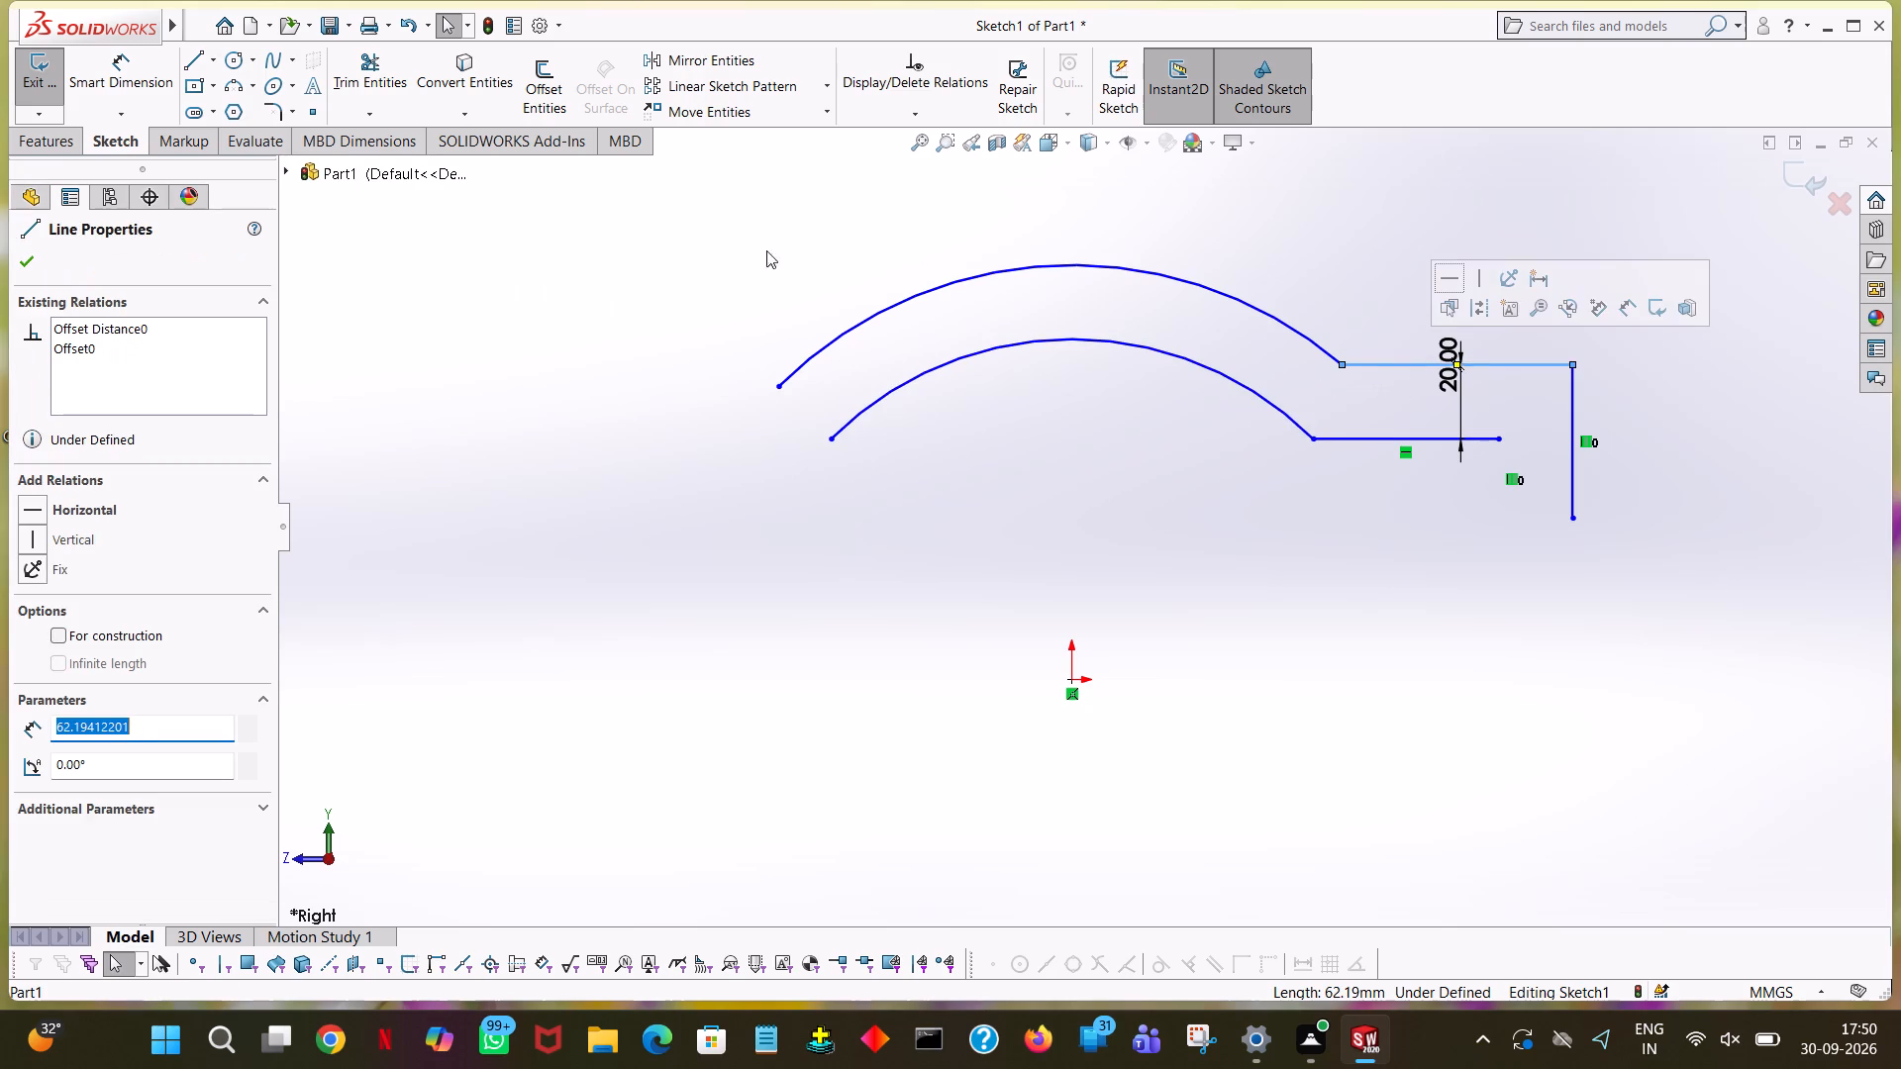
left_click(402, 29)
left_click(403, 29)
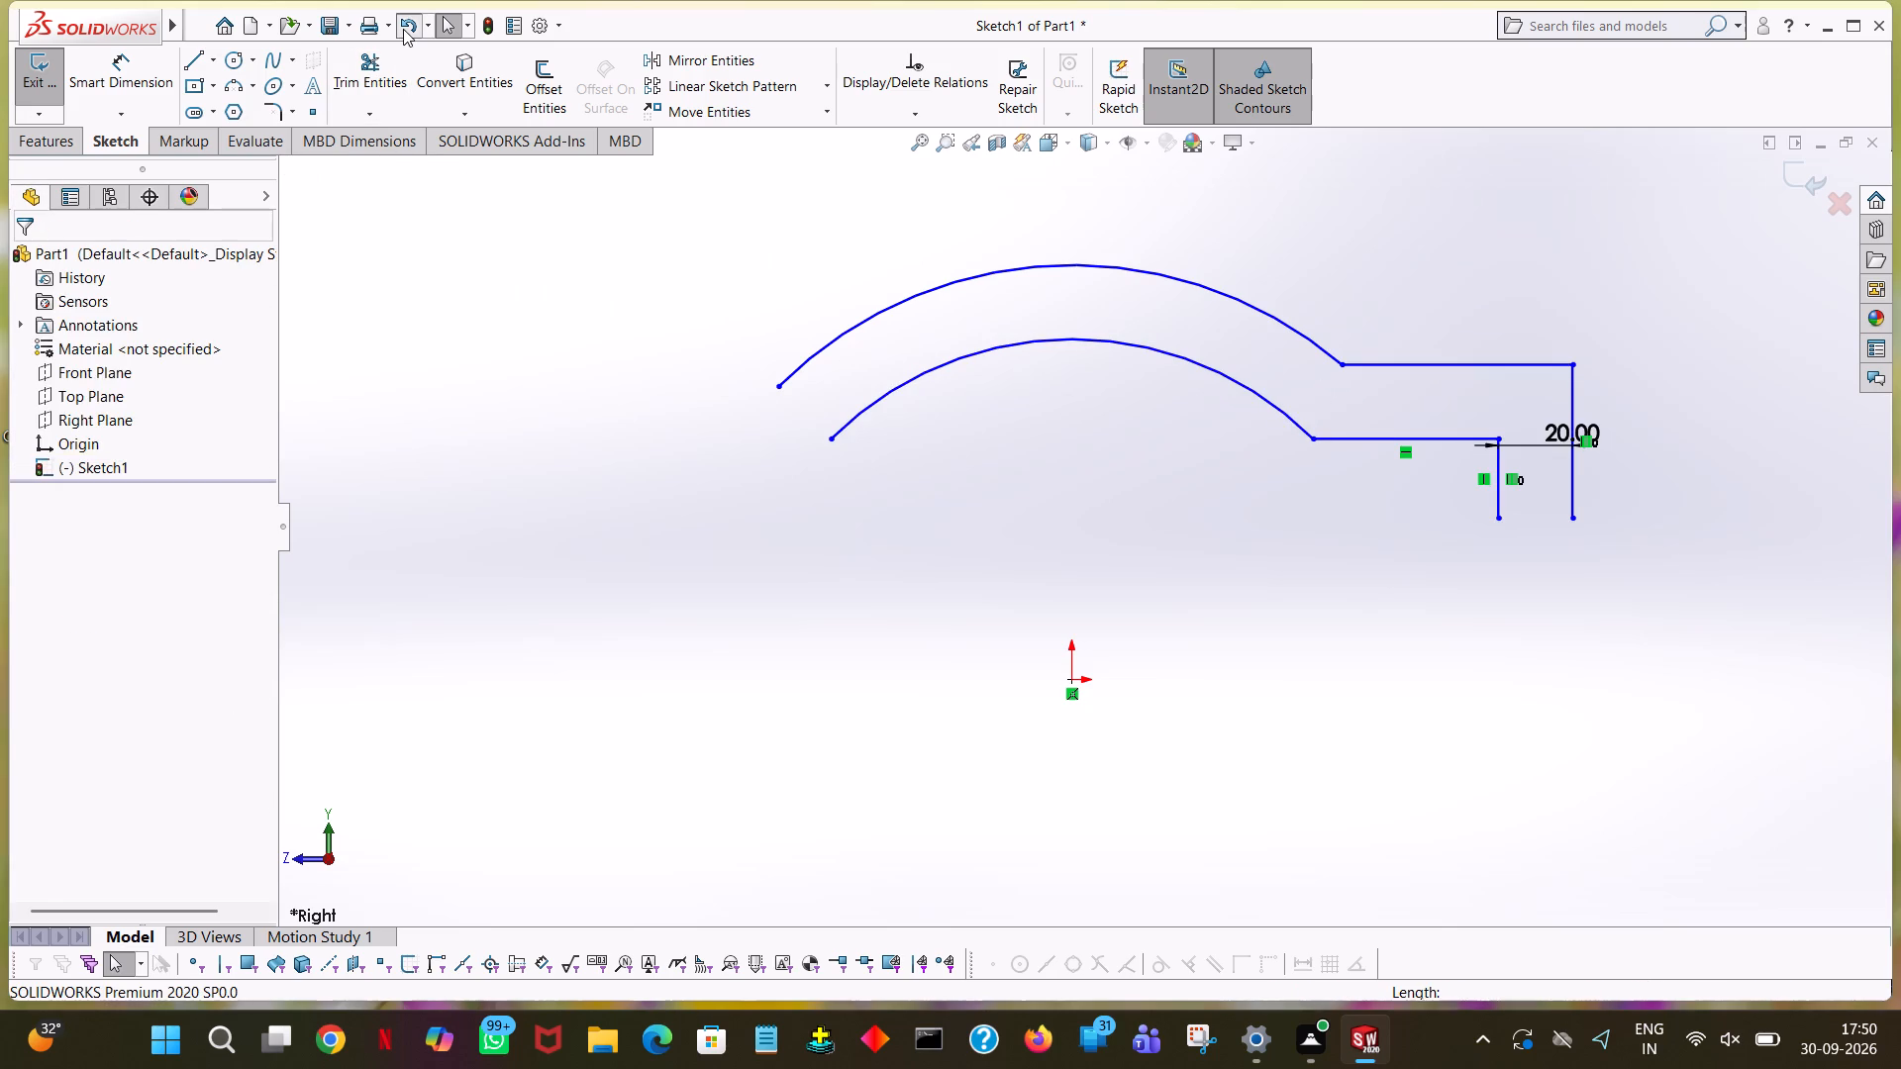
Set the length of the short vertical line at the profile's right end to 20 mm.
left_click(1200, 359)
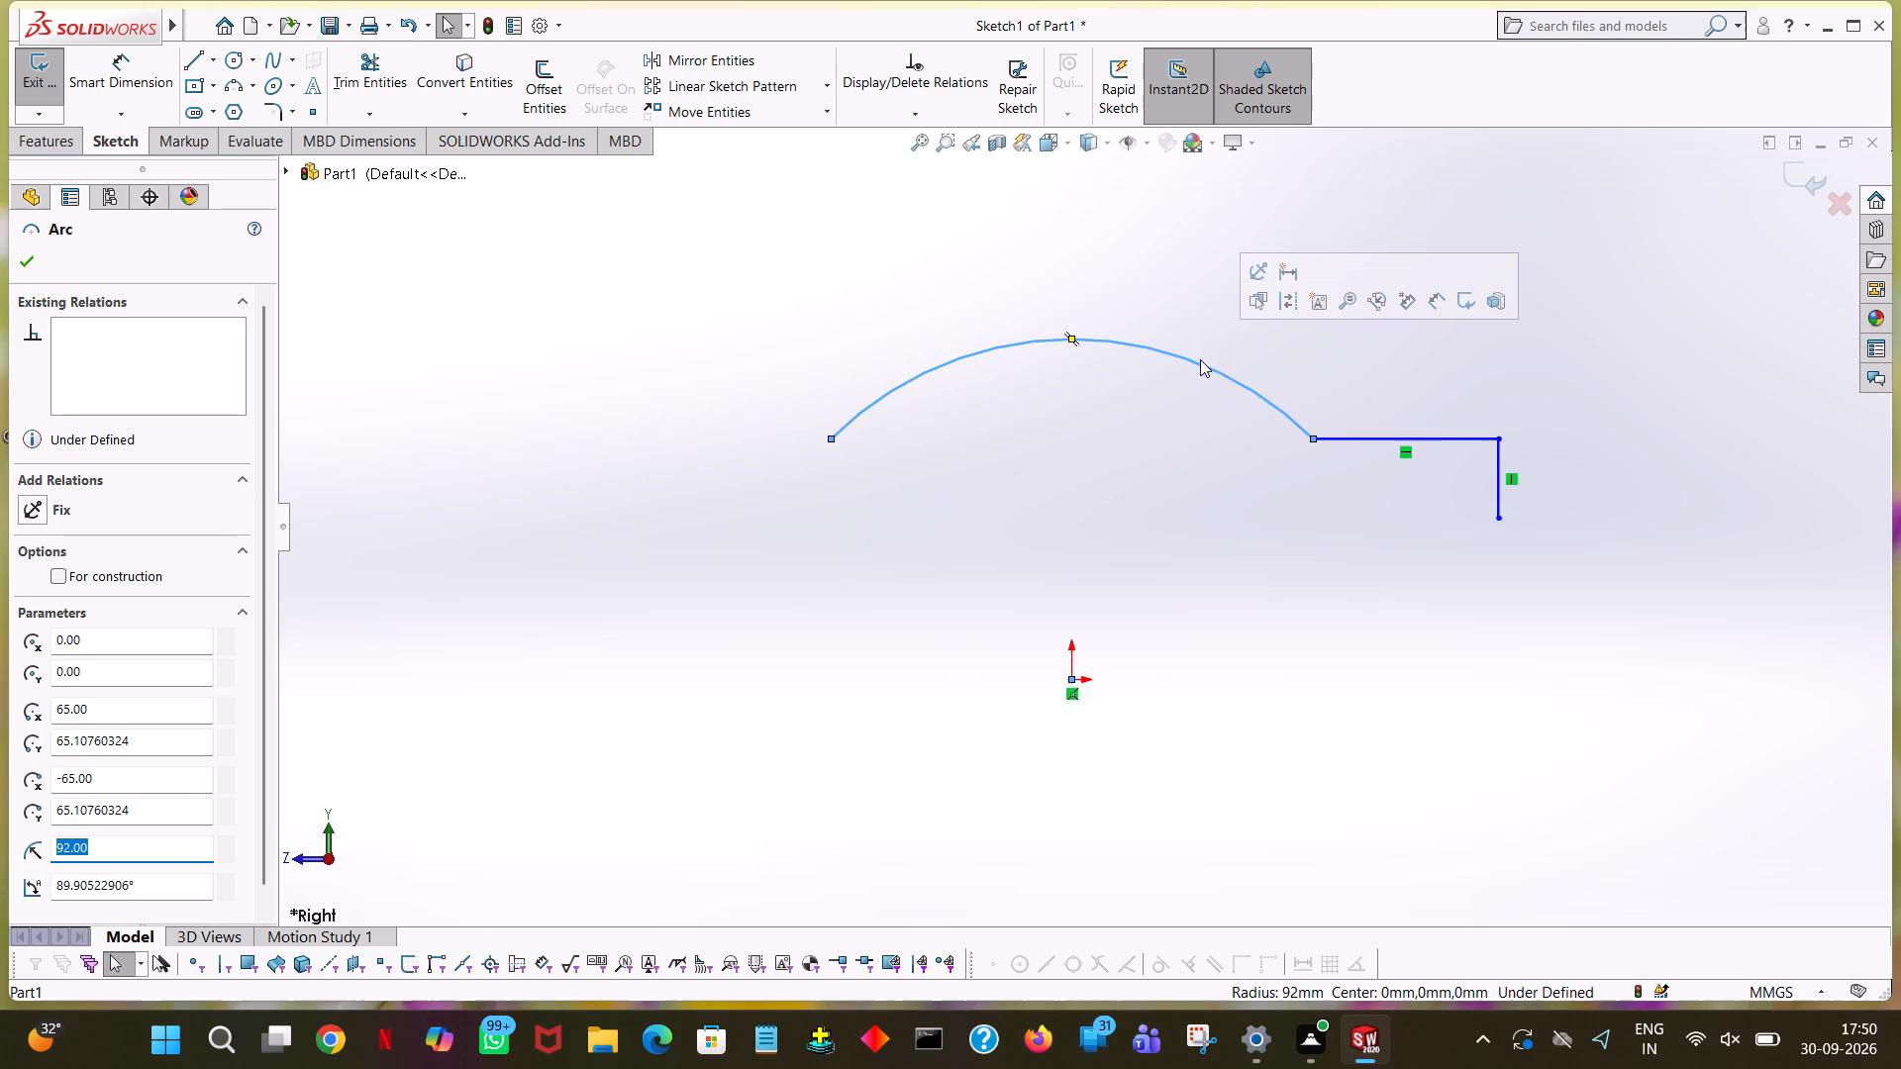
left_click(1464, 437)
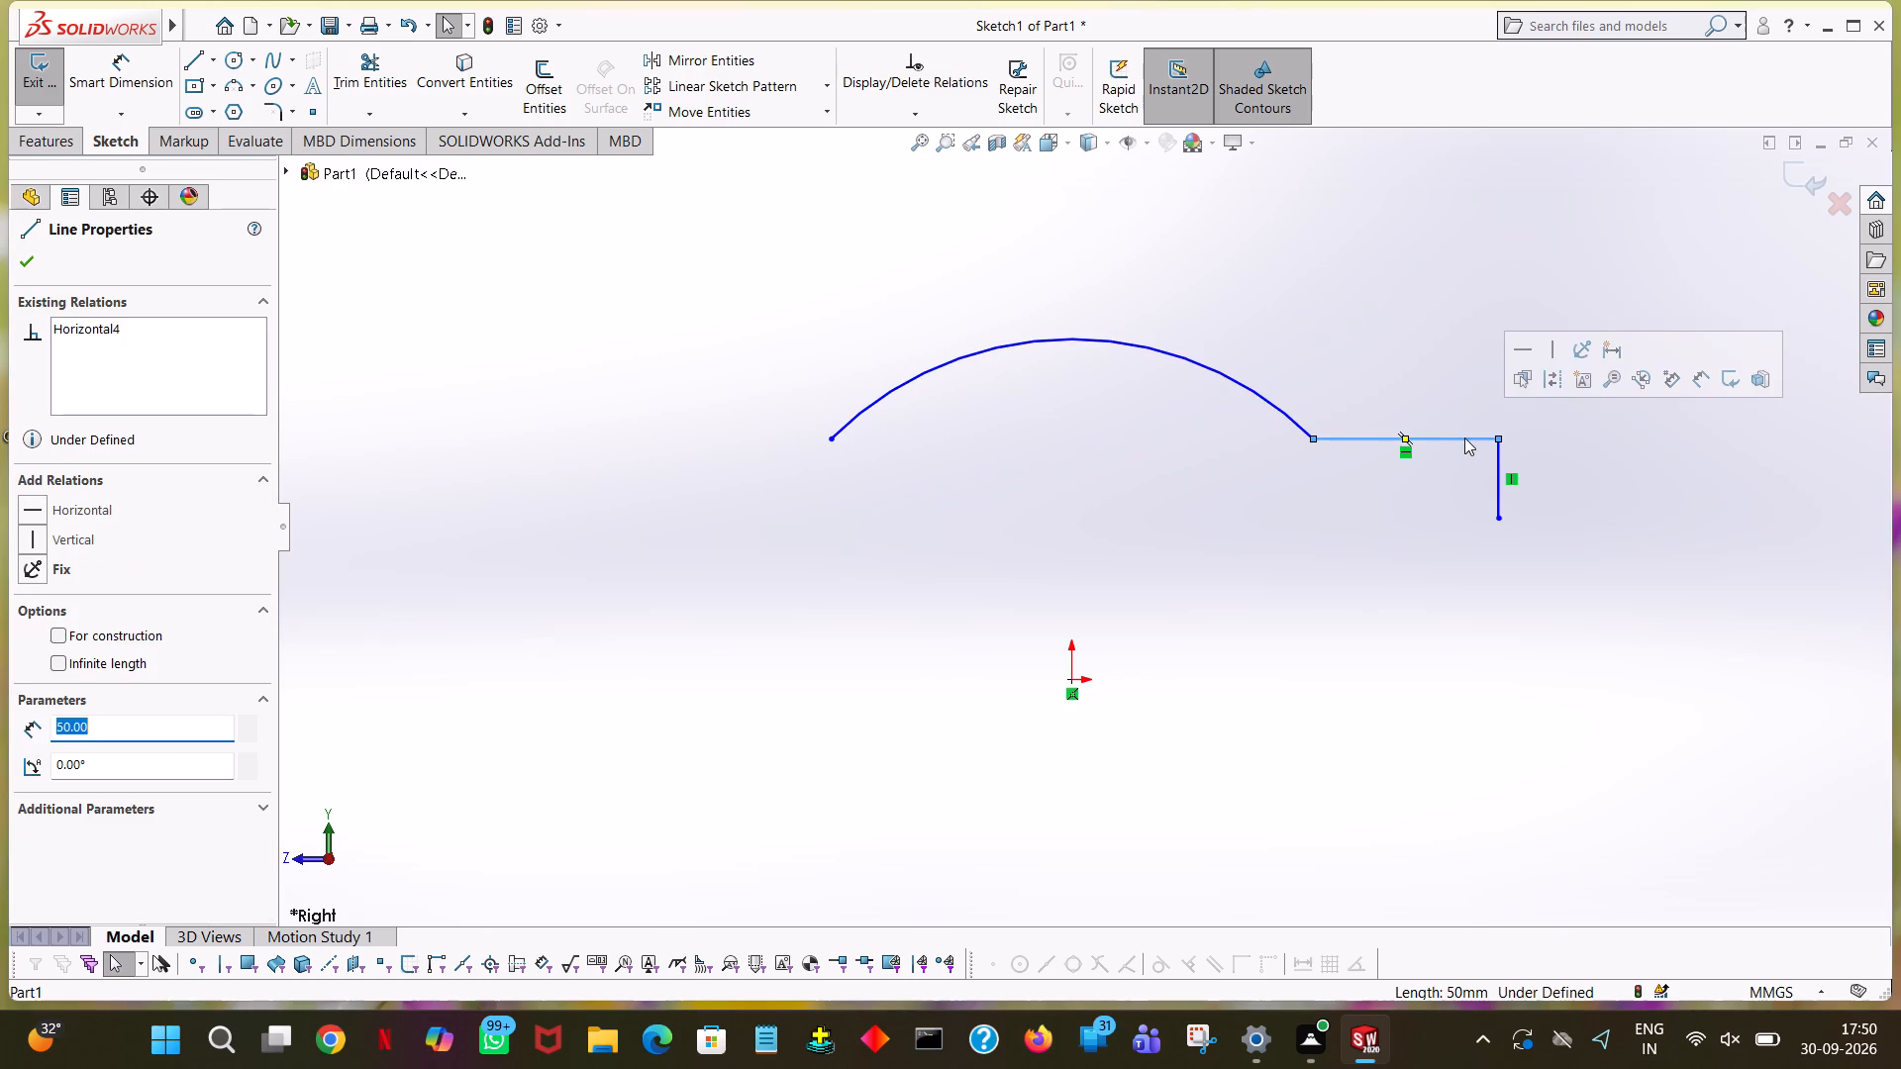
left_click(1501, 475)
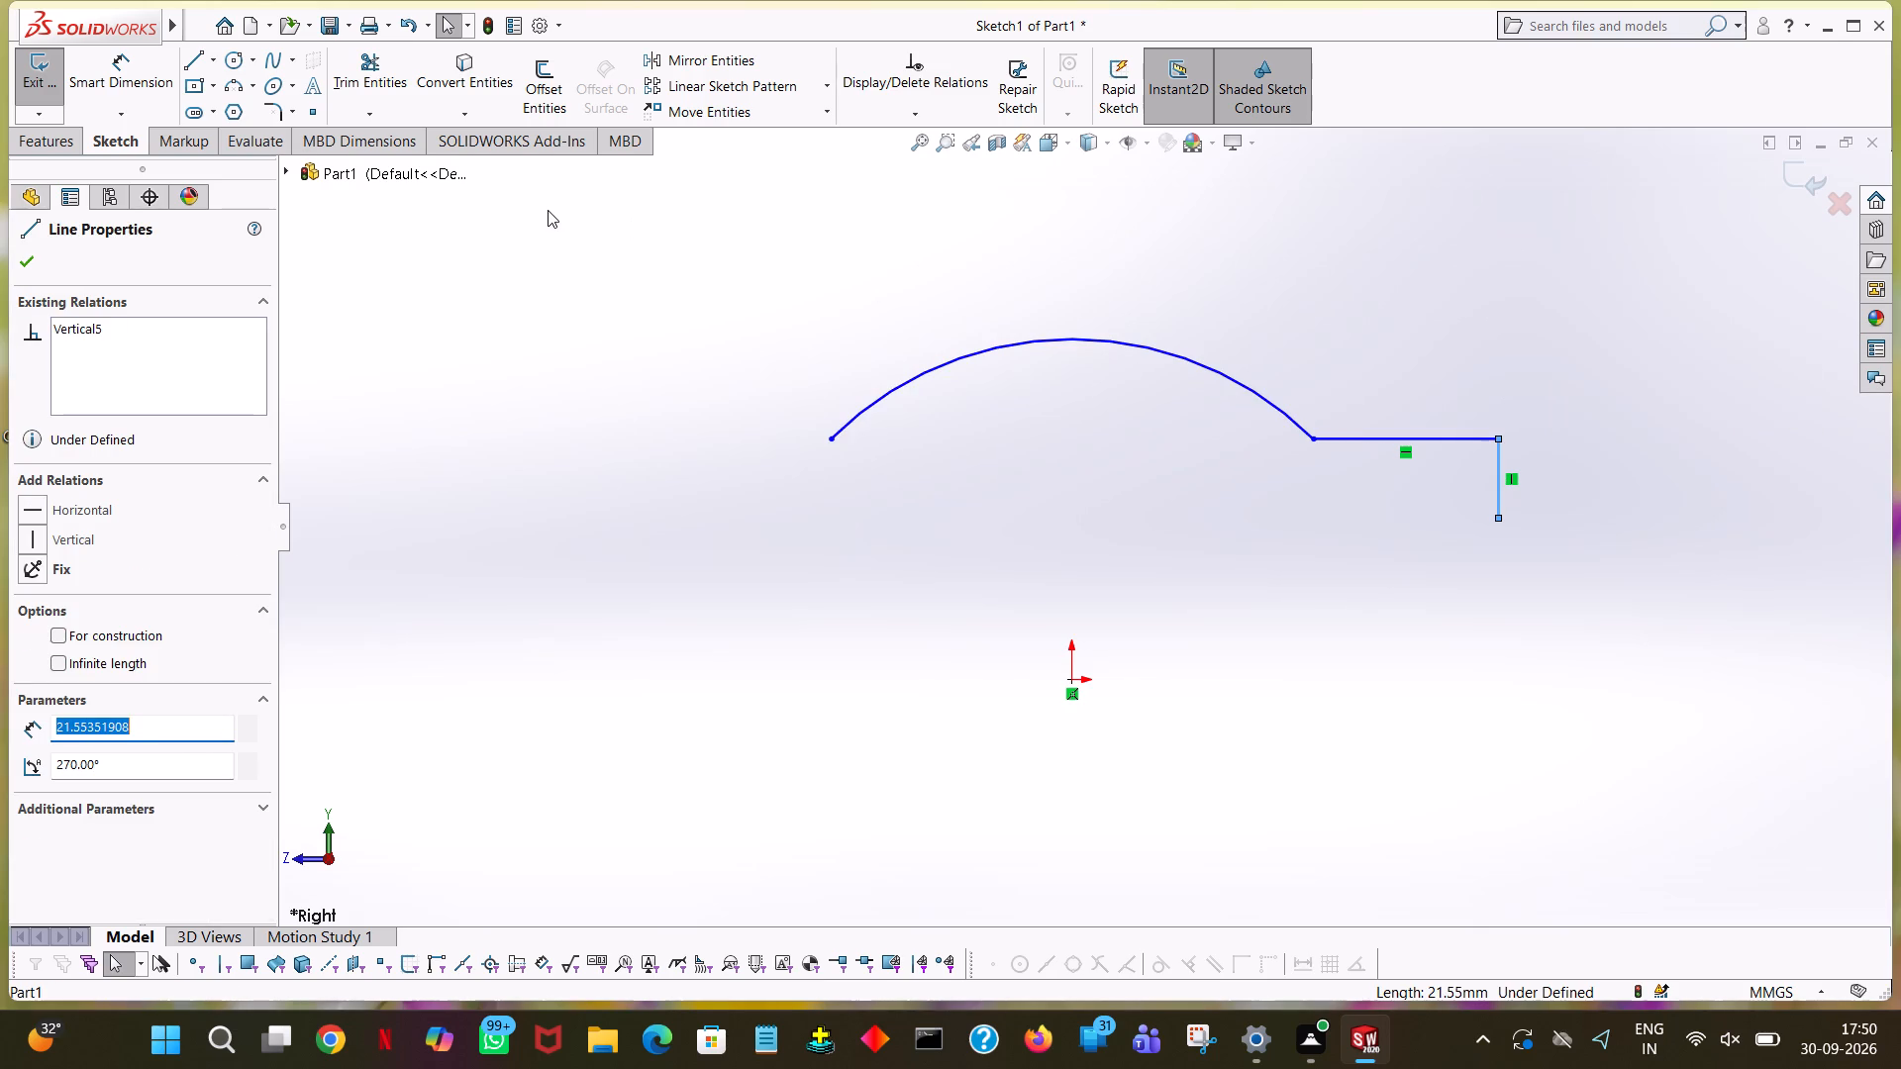
type("20")
key("Return")
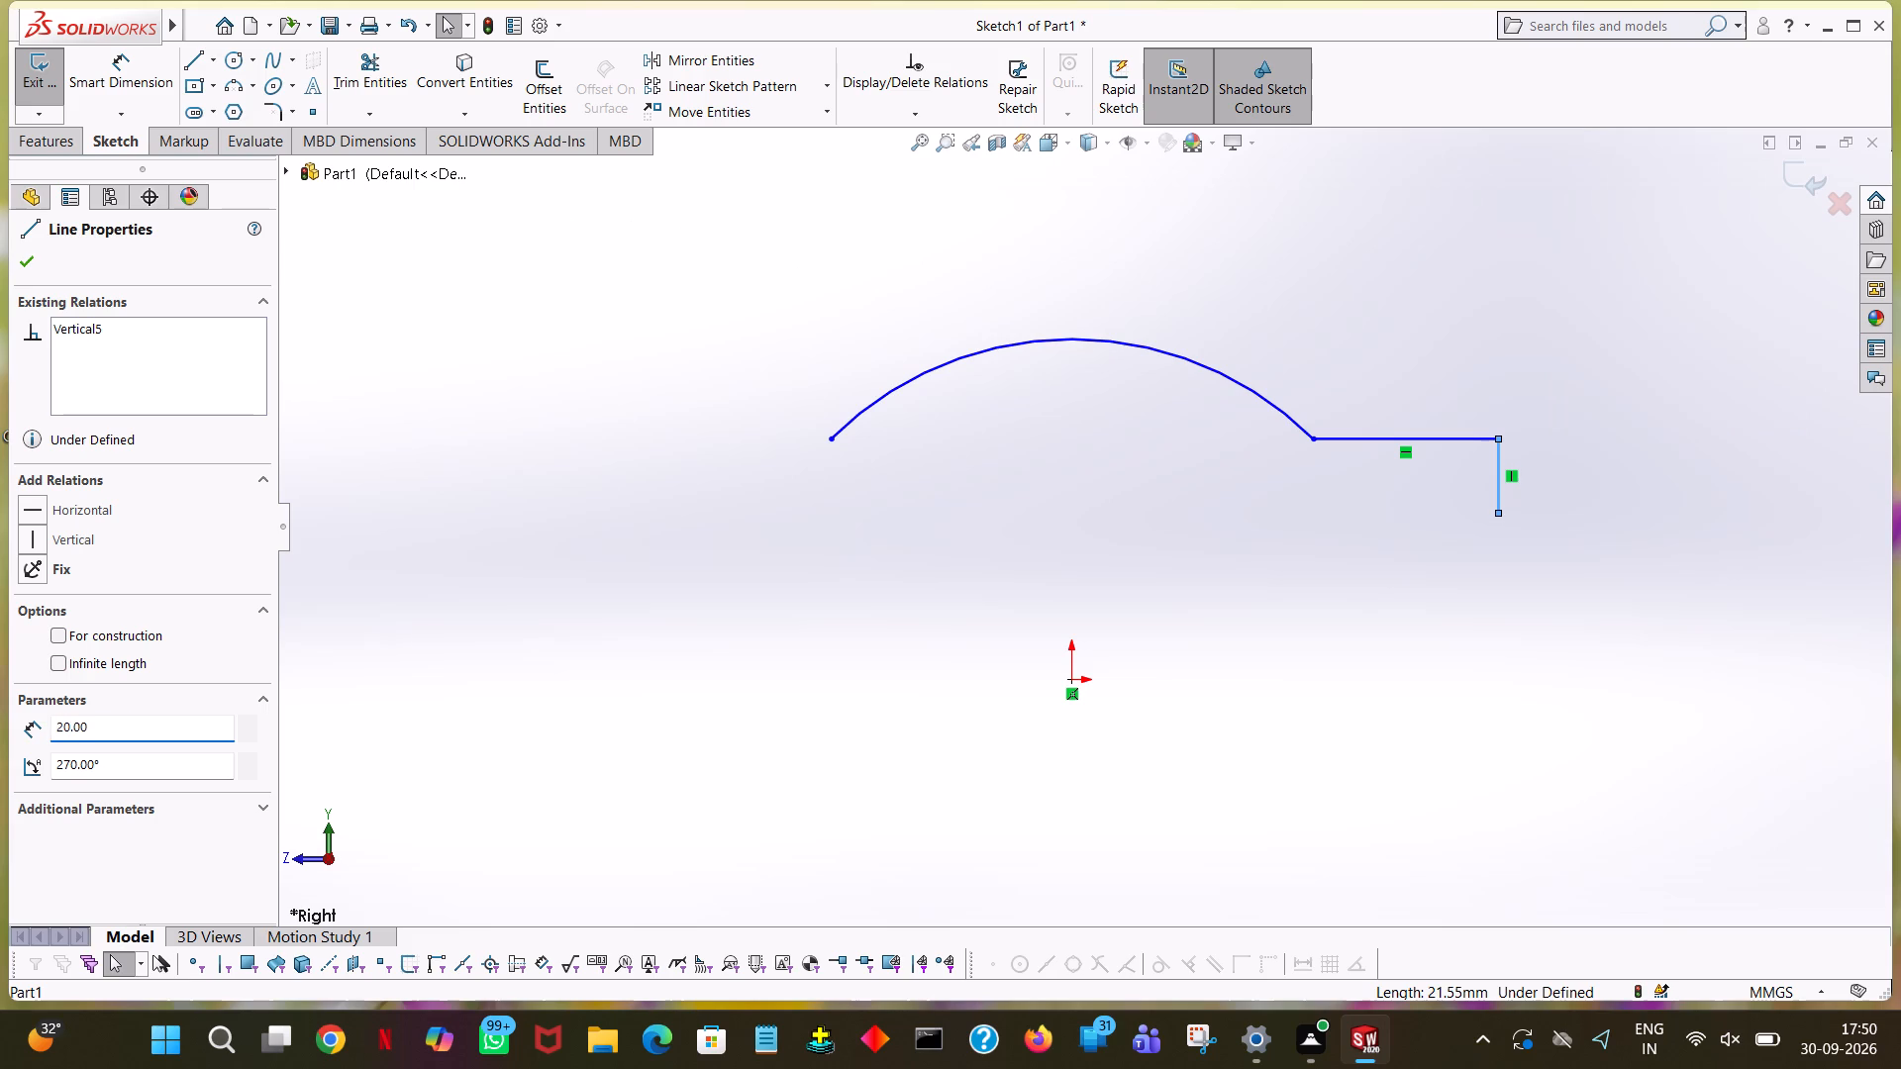
left_click(25, 262)
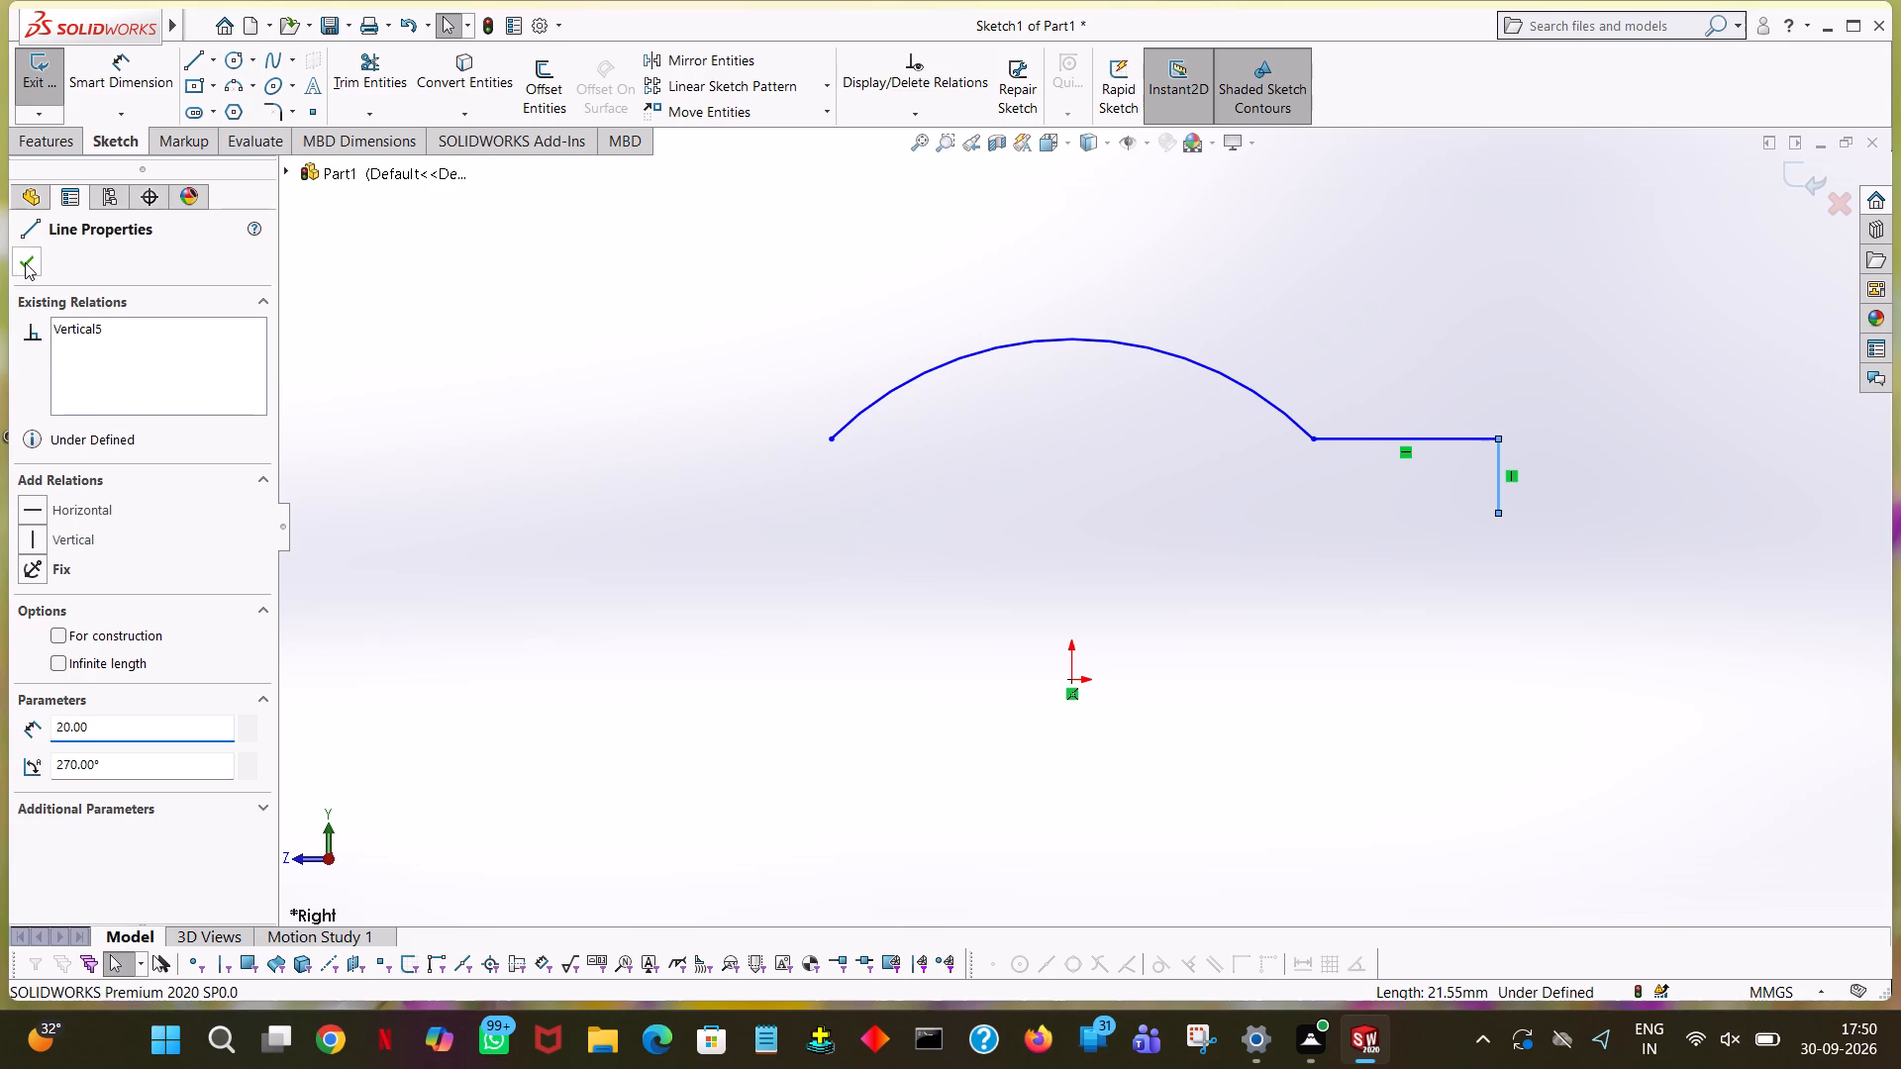
Dimension the arc's radius and the horizontal line's length, accepting the current values.
left_click(120, 71)
left_click(1262, 393)
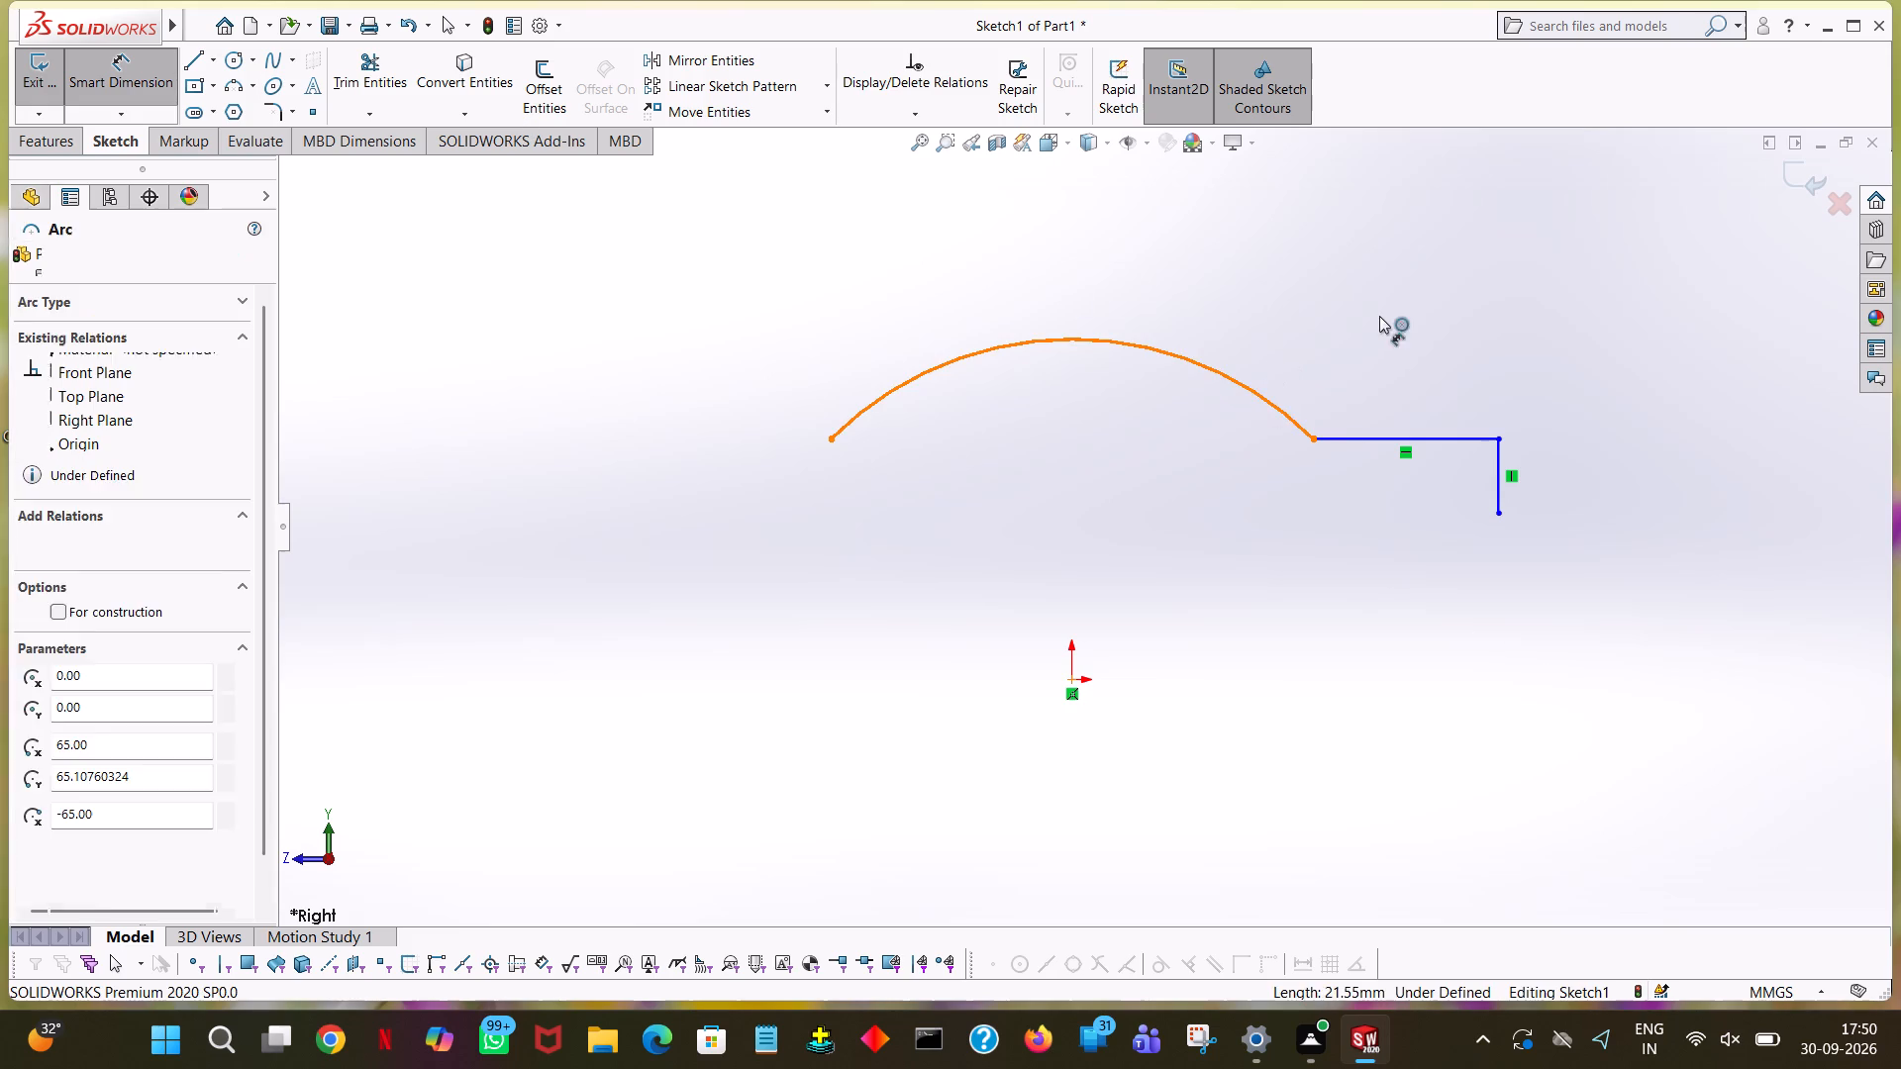
left_click(1379, 316)
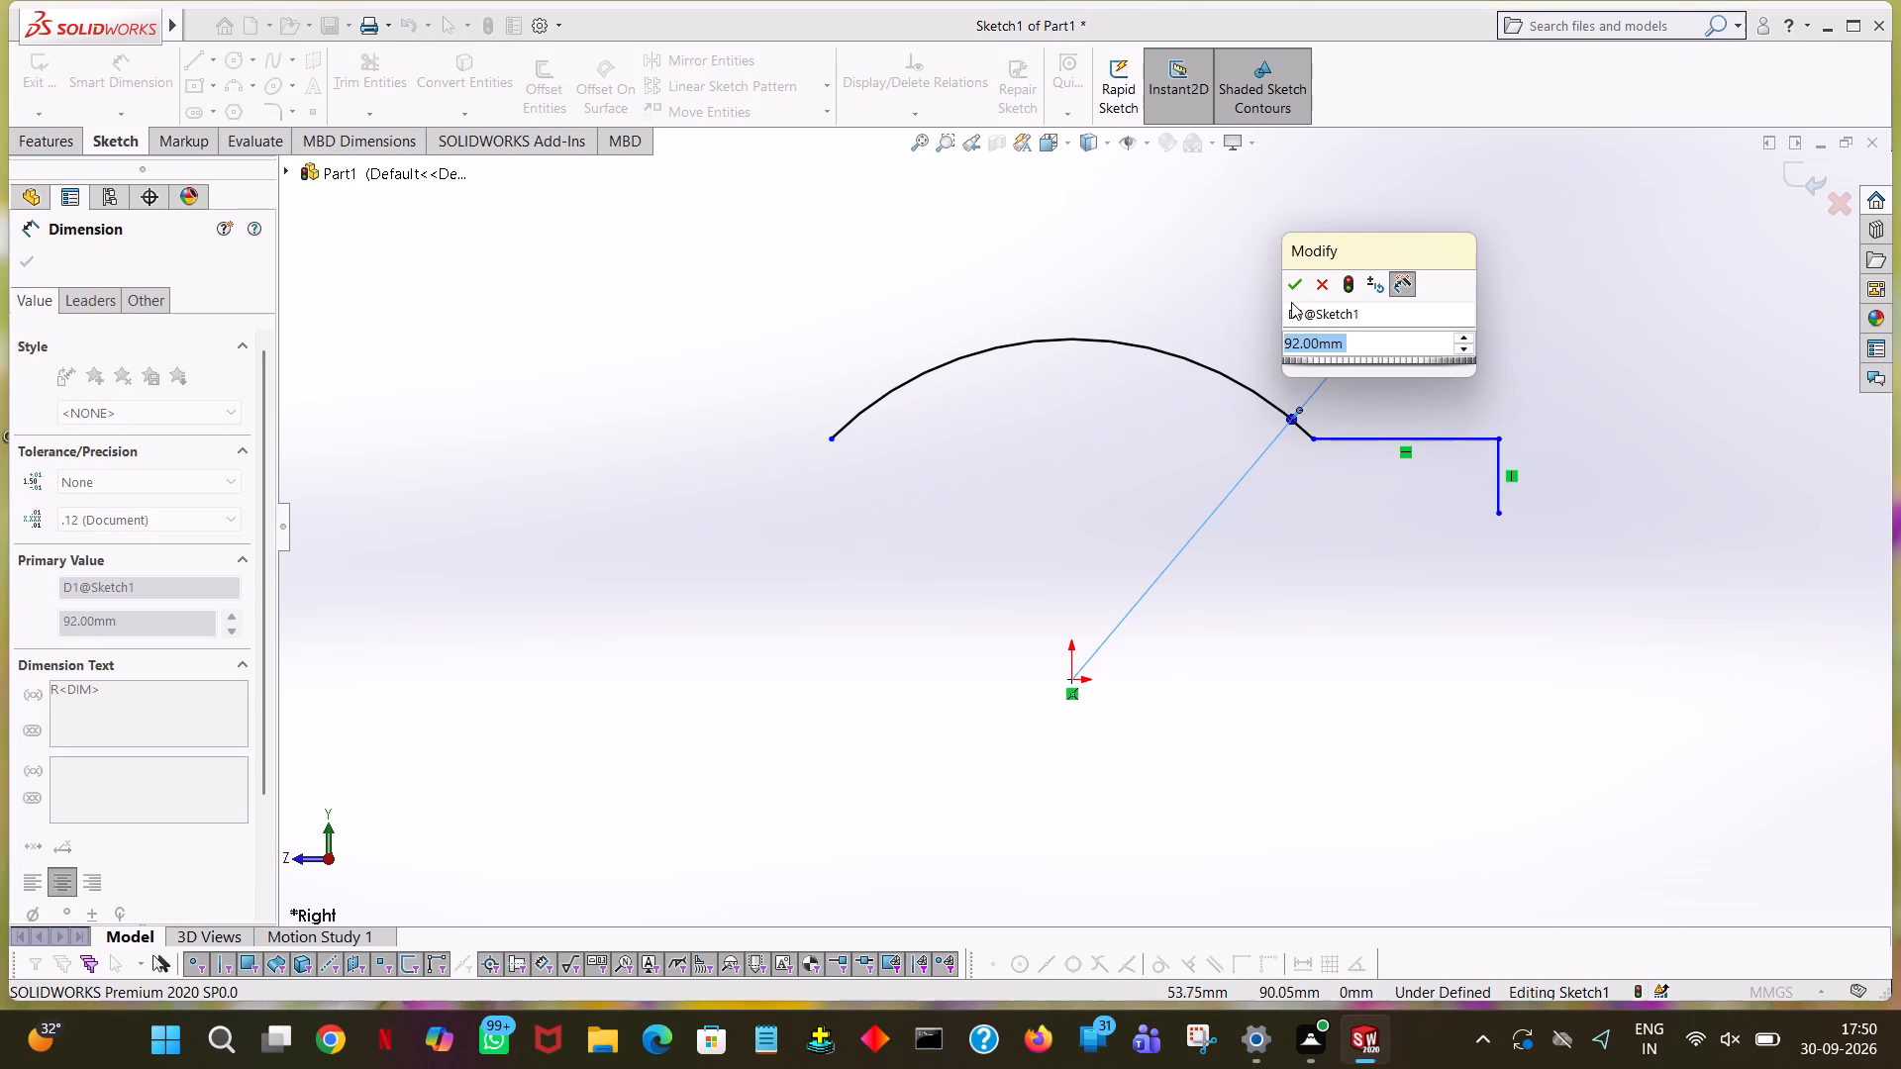
left_click(1291, 291)
left_click(1369, 439)
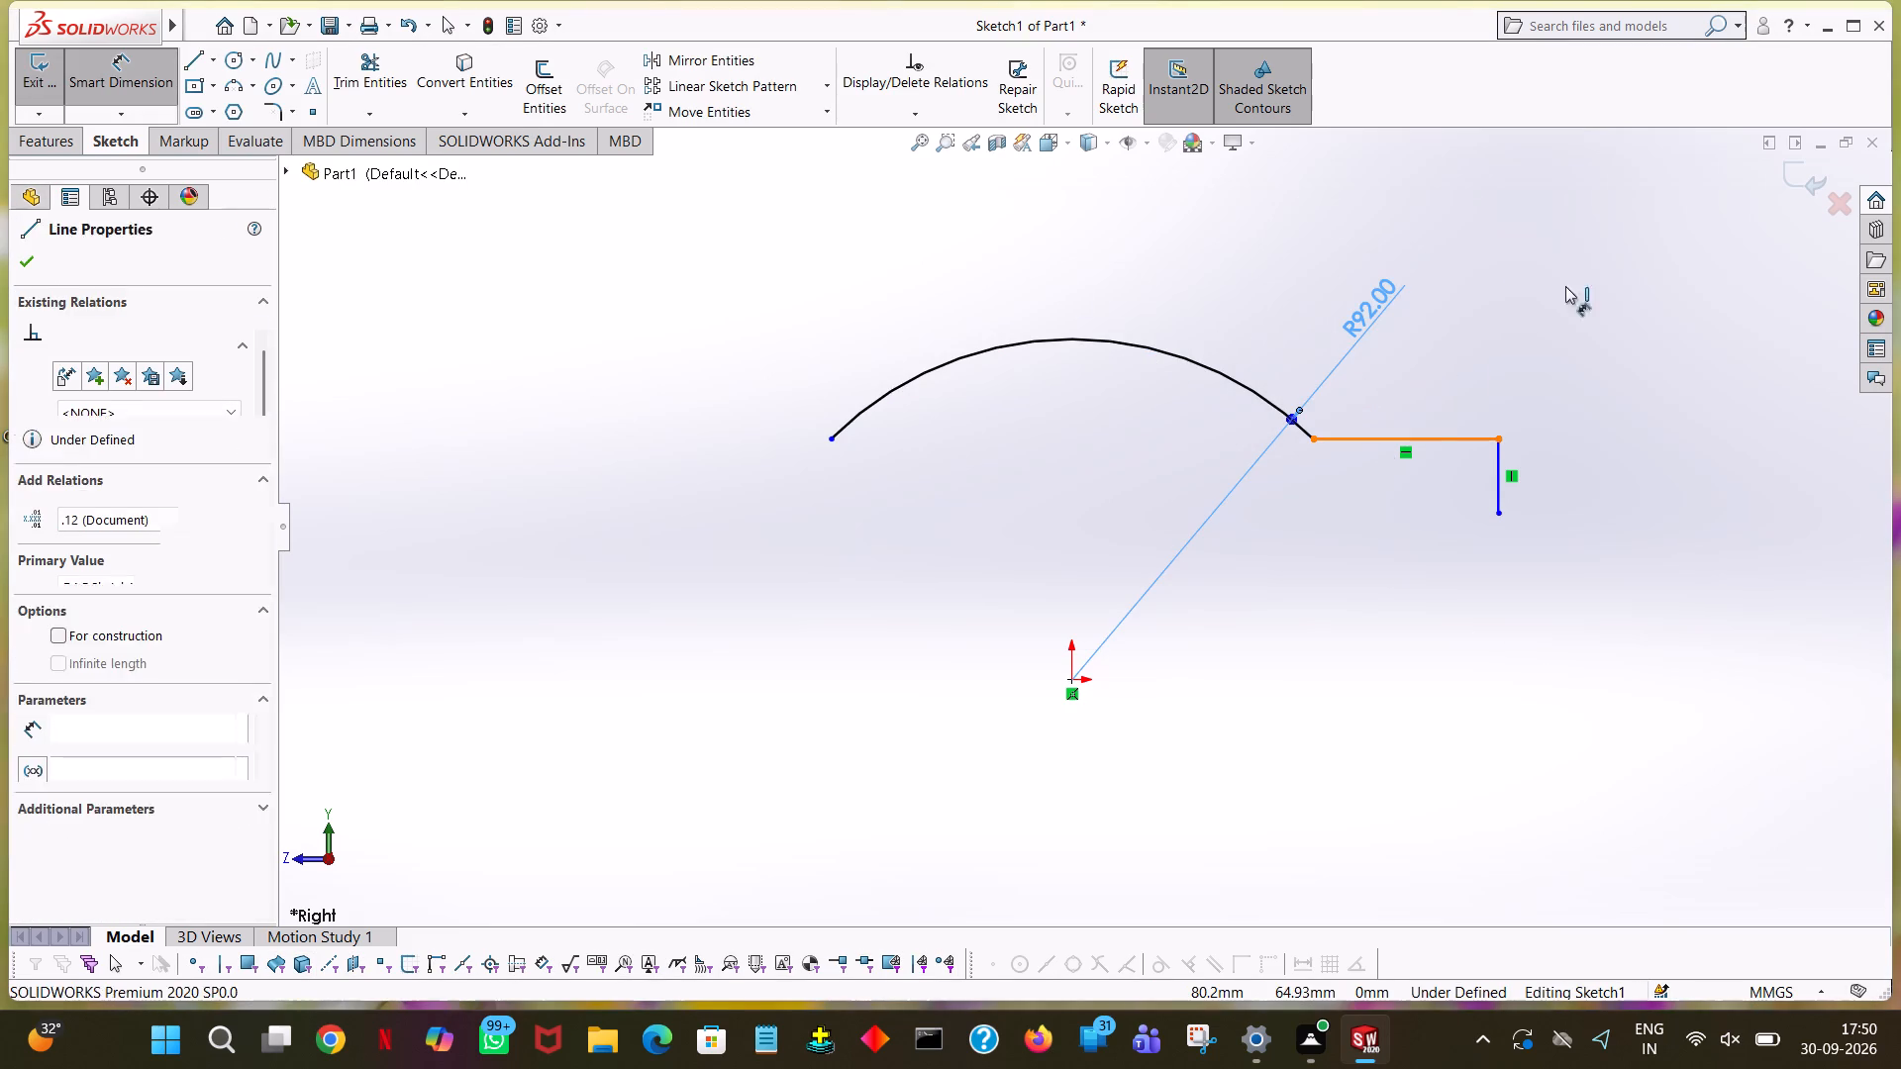
left_click(1588, 266)
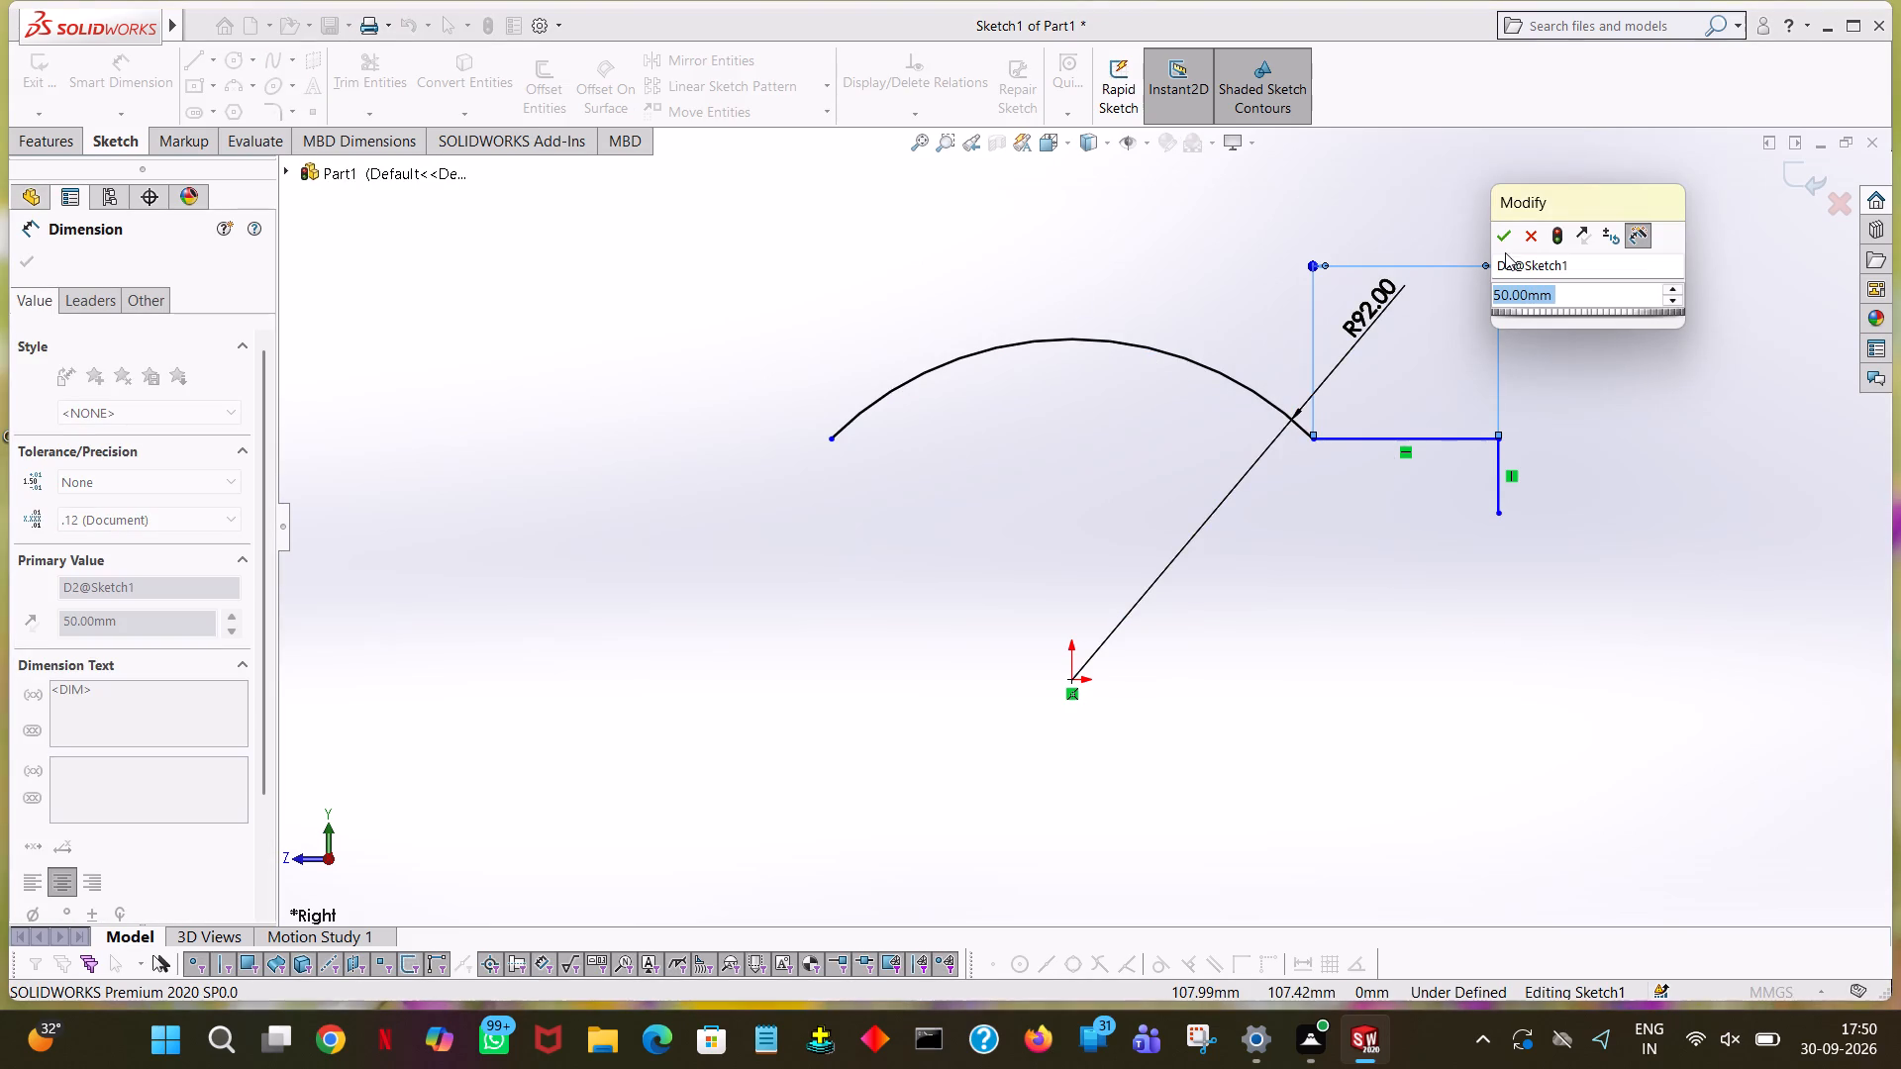
left_click(1498, 228)
left_click(1644, 563)
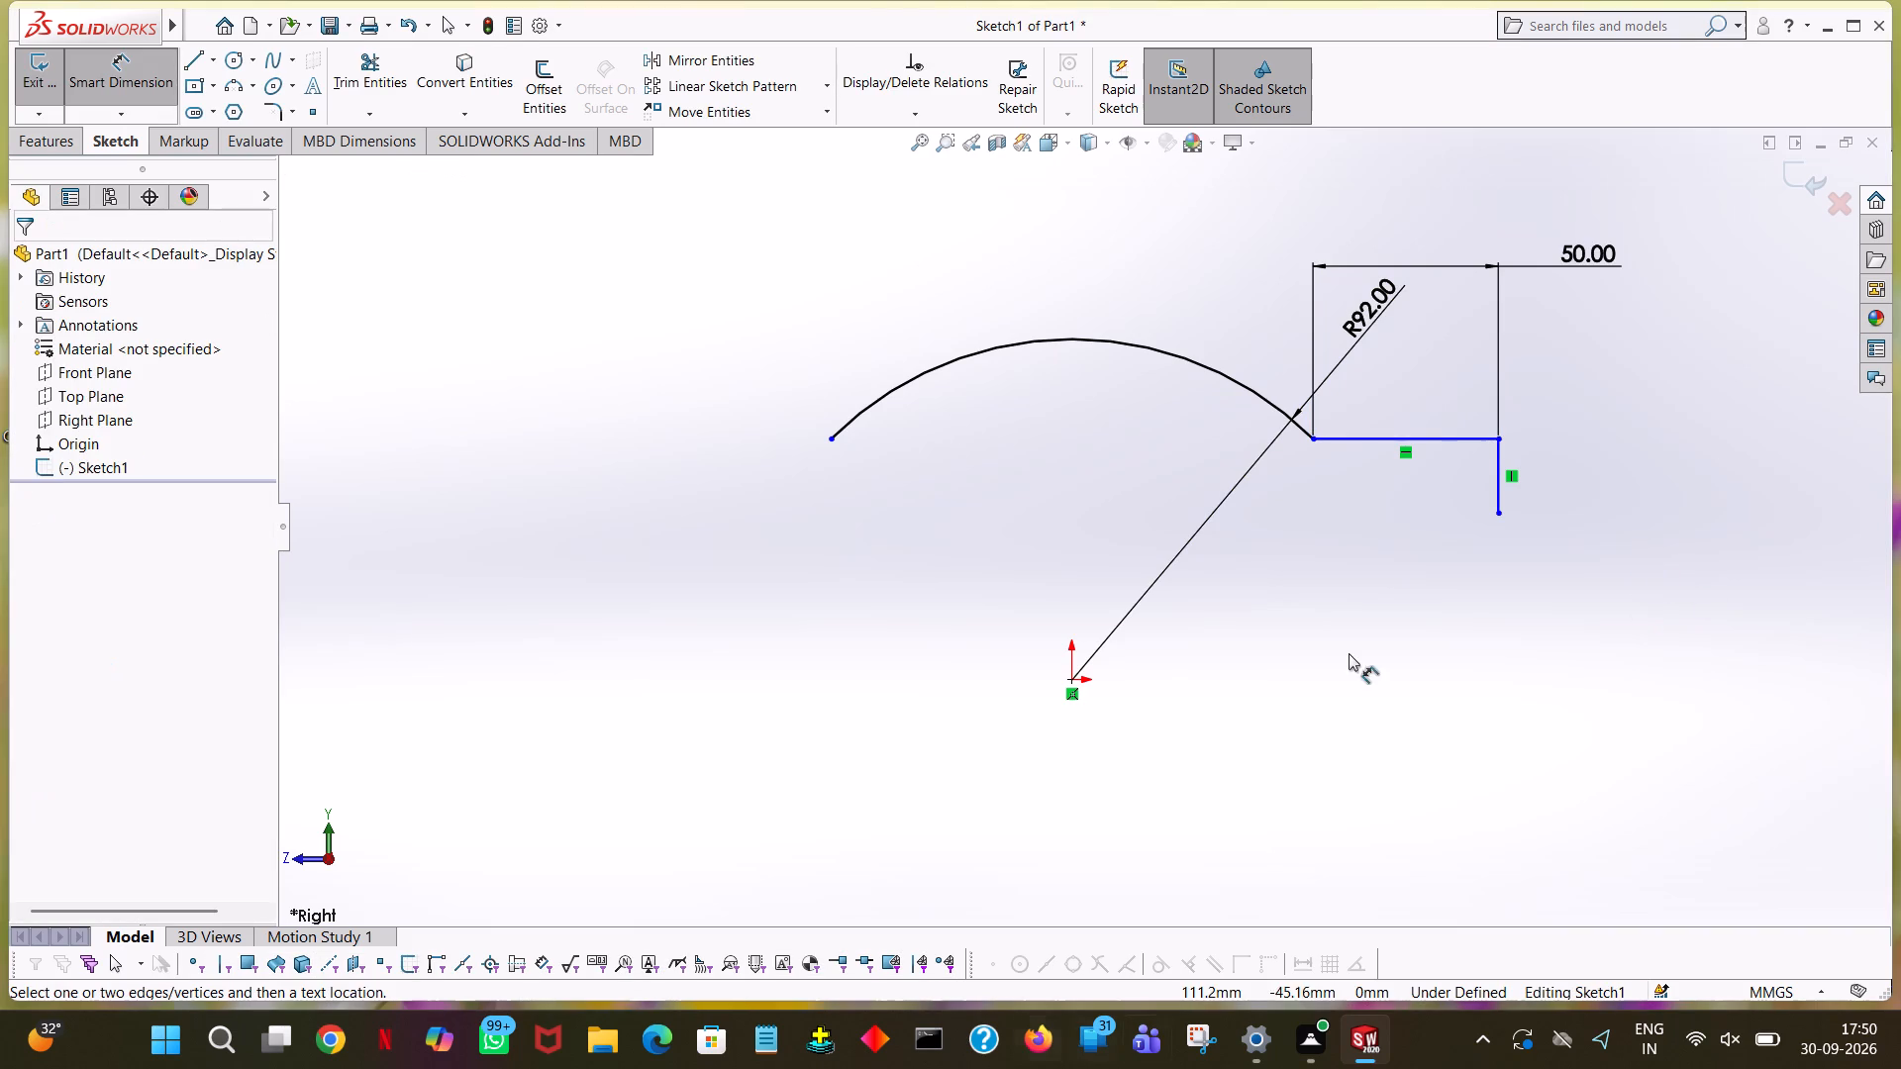
left_click(1650, 407)
Dimension the vertical distance between the horizontal line and the origin, accepting the current value.
left_click(1380, 441)
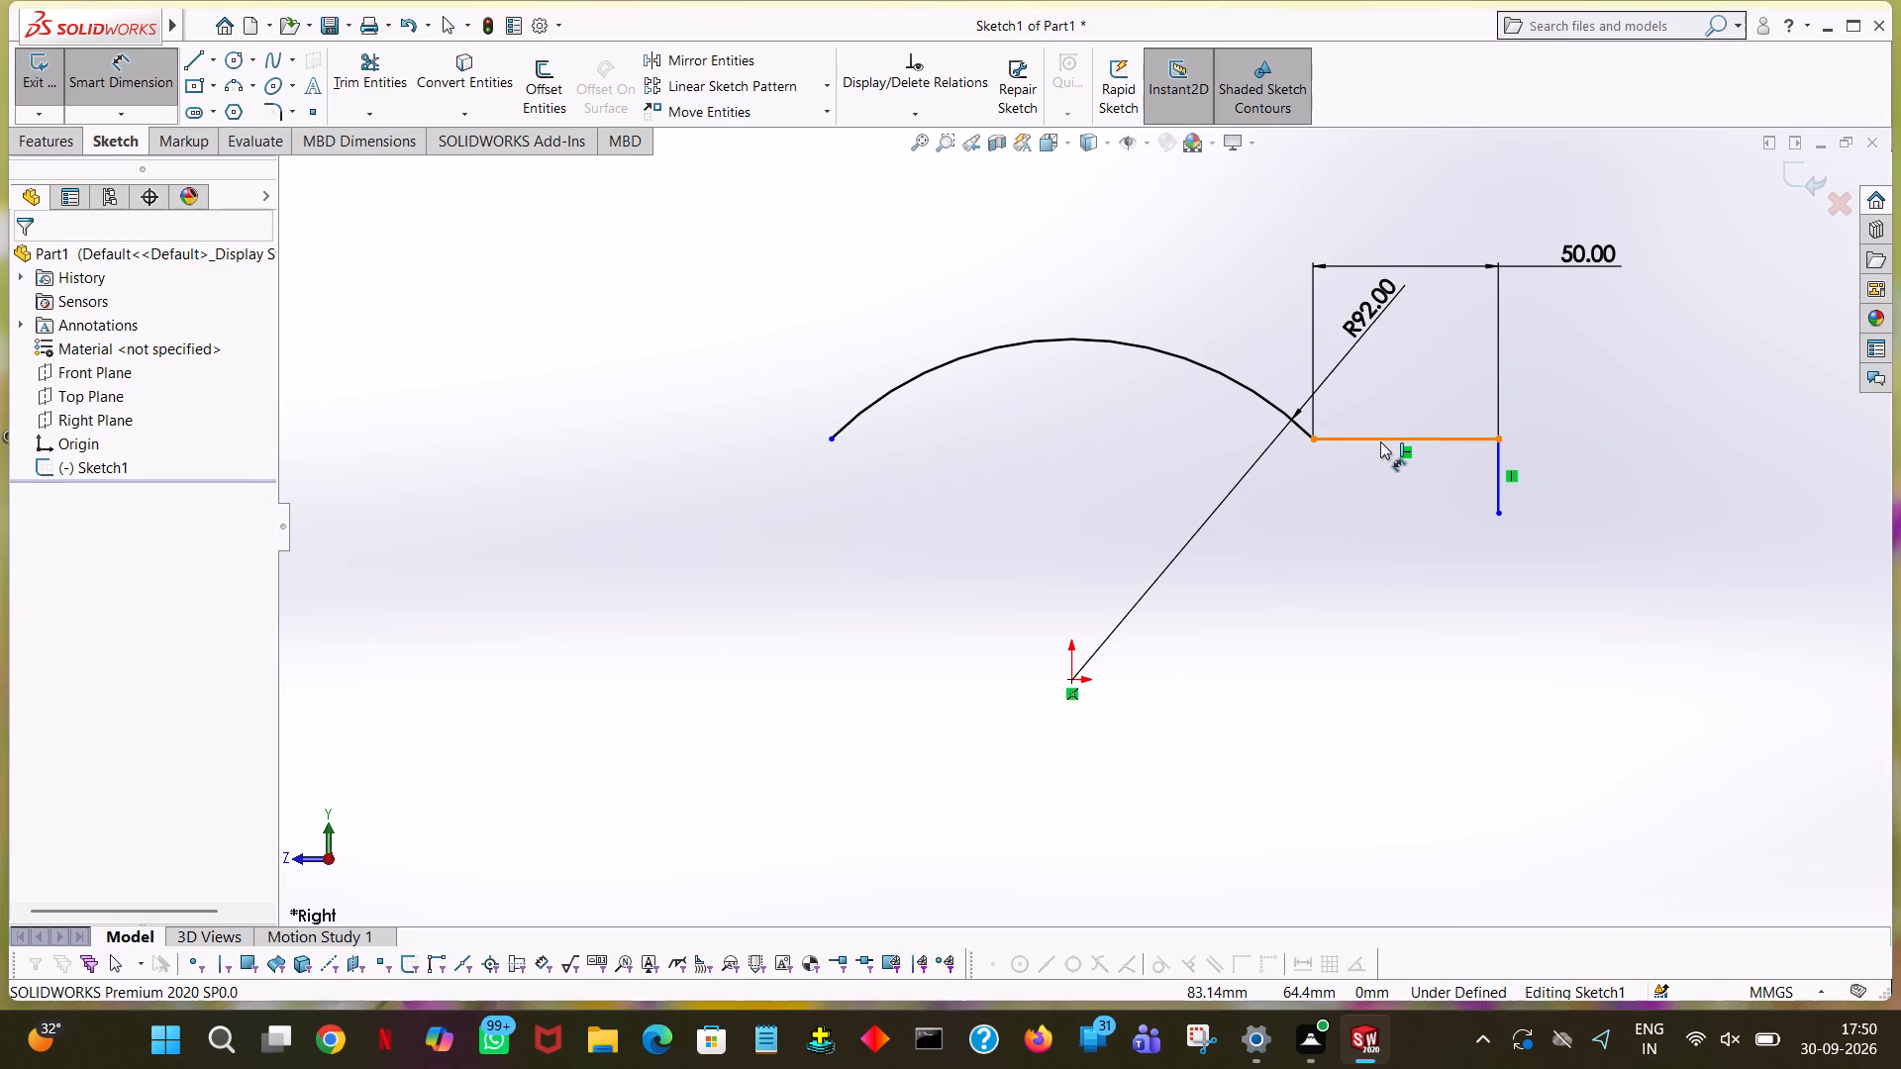
left_click(1070, 680)
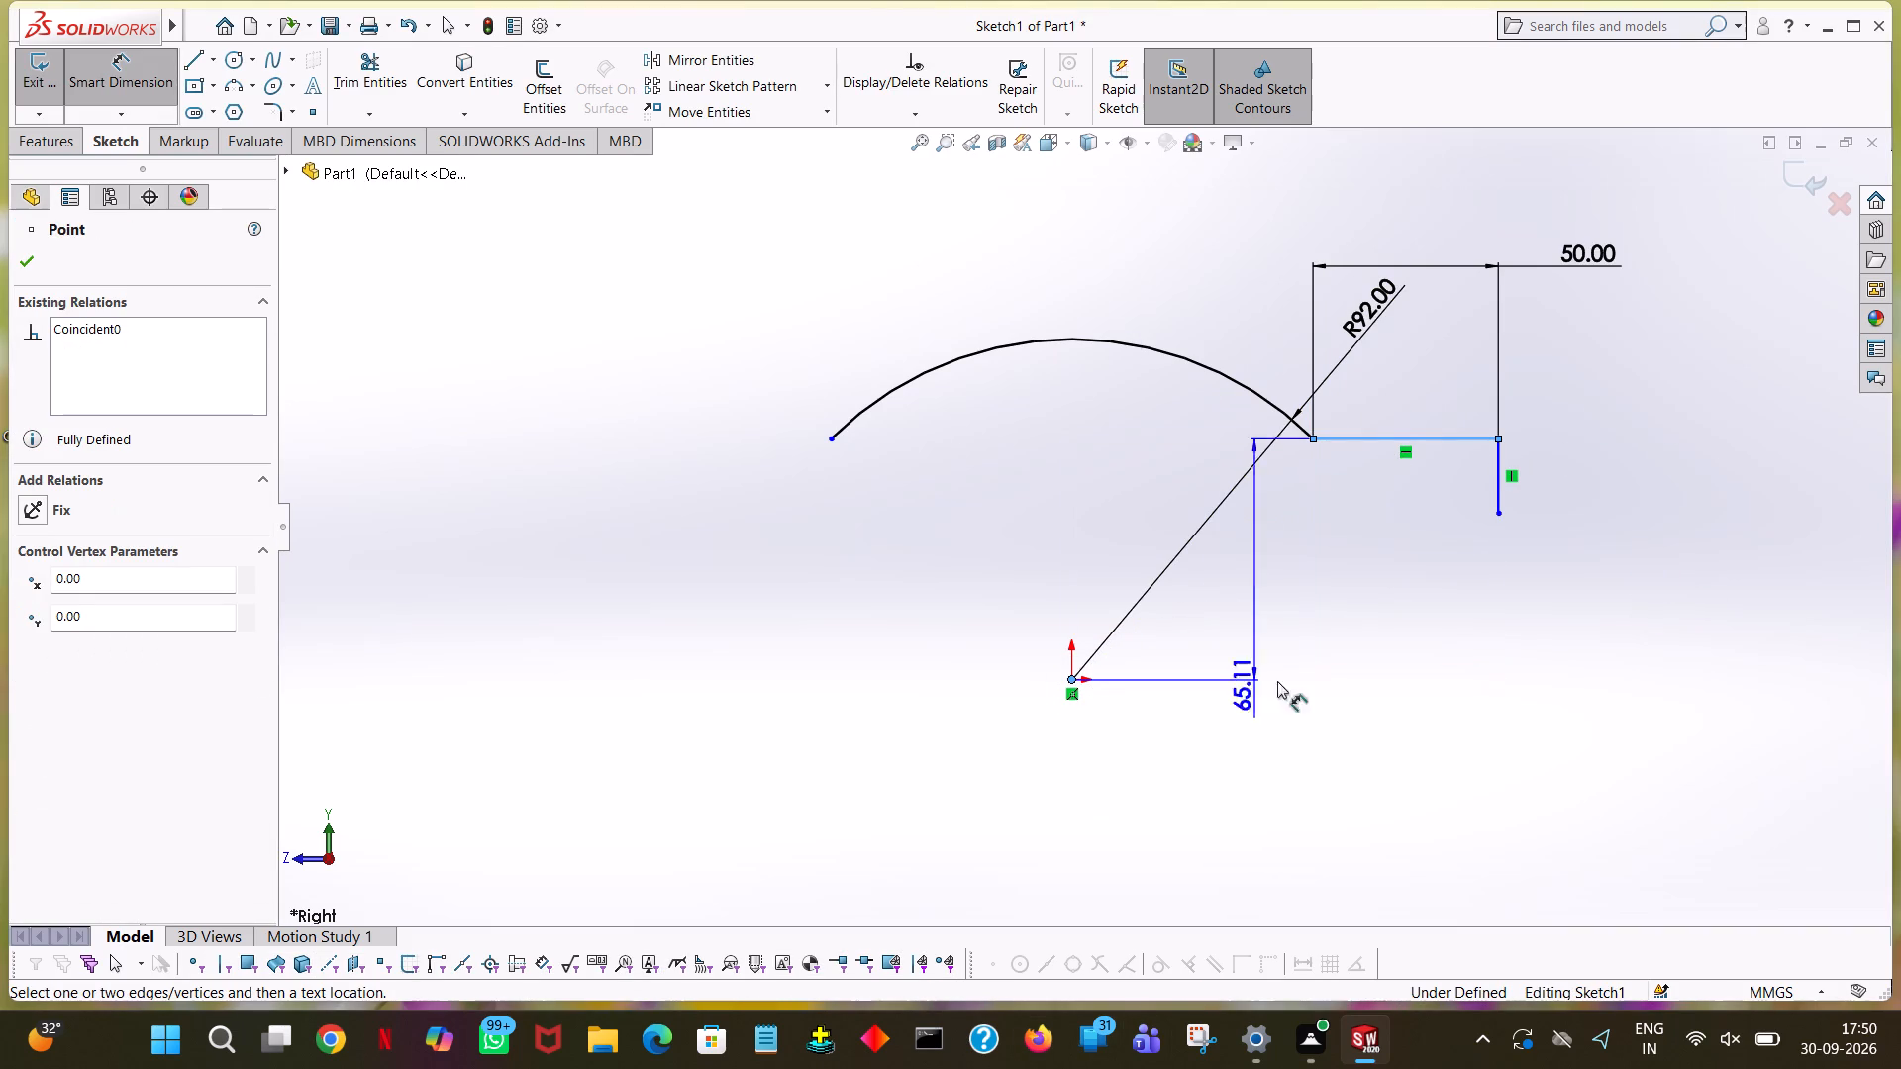
left_click(1674, 717)
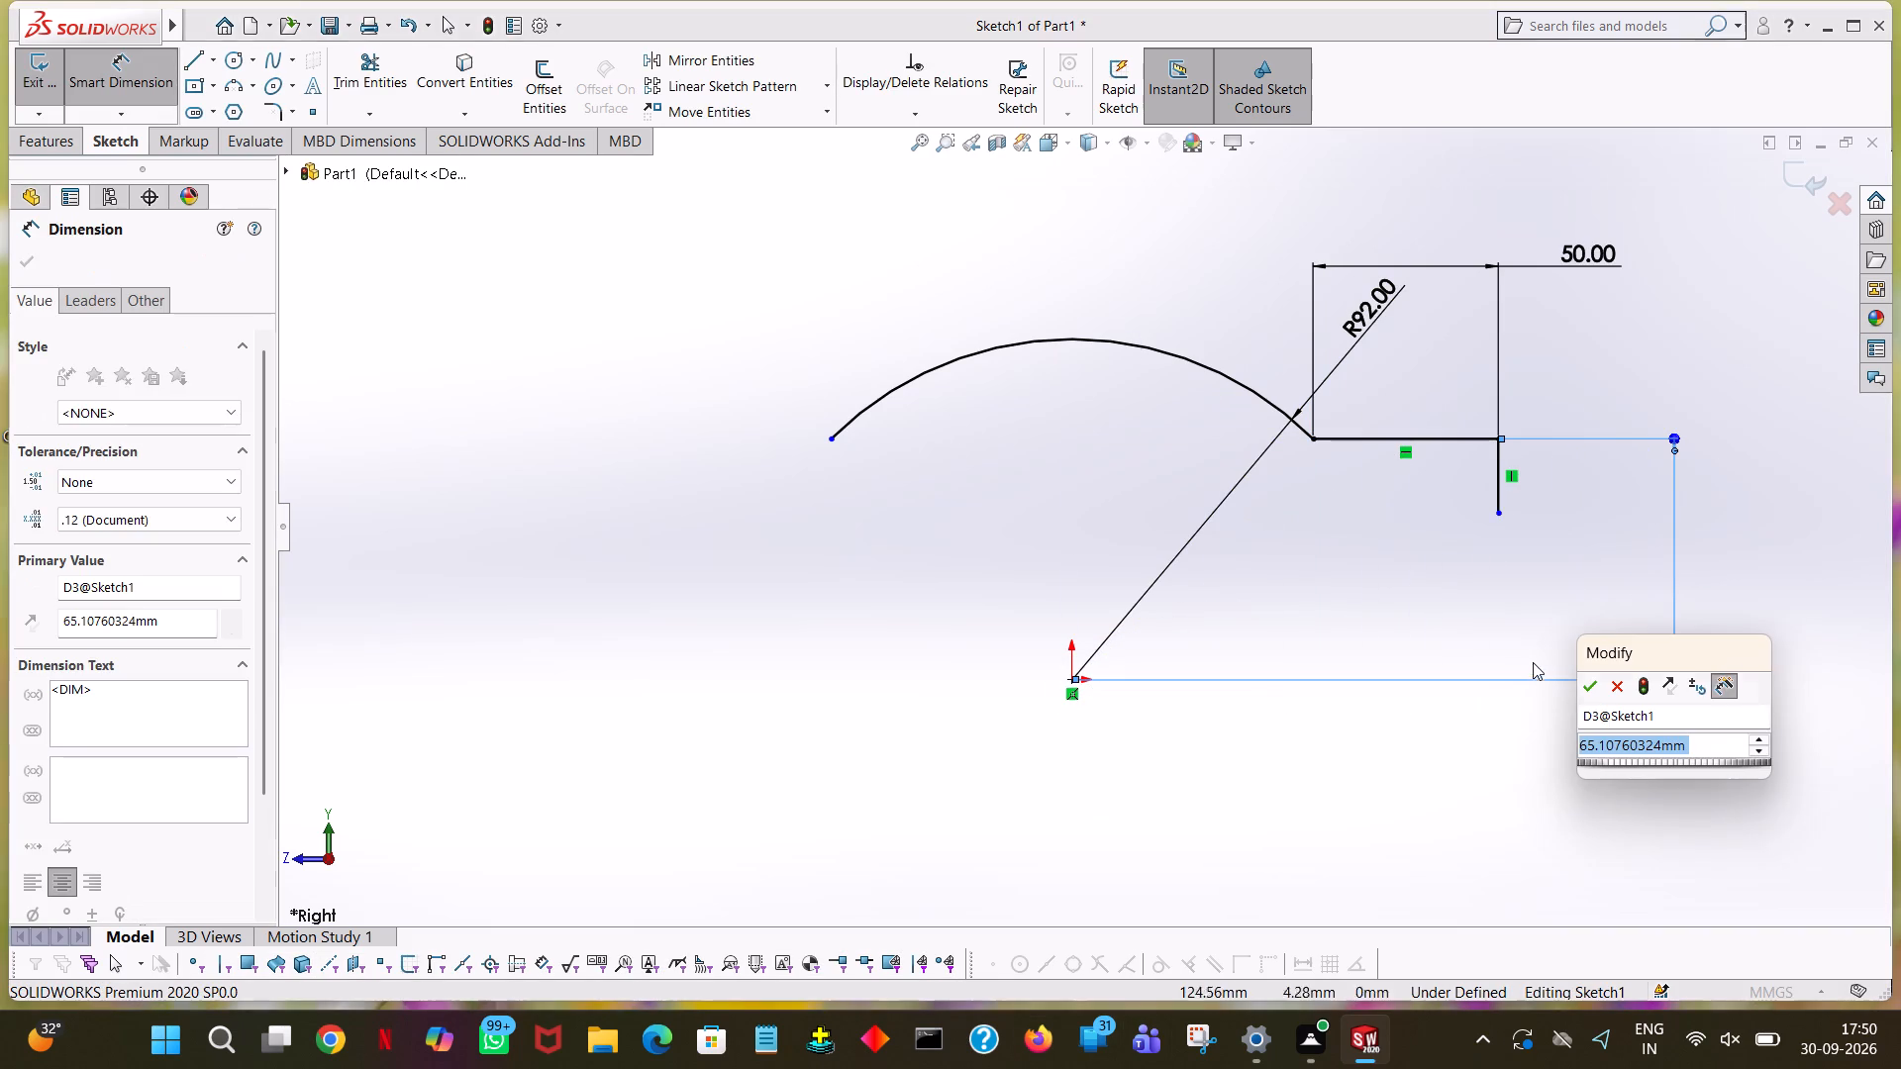
left_click(1590, 691)
left_click(1607, 473)
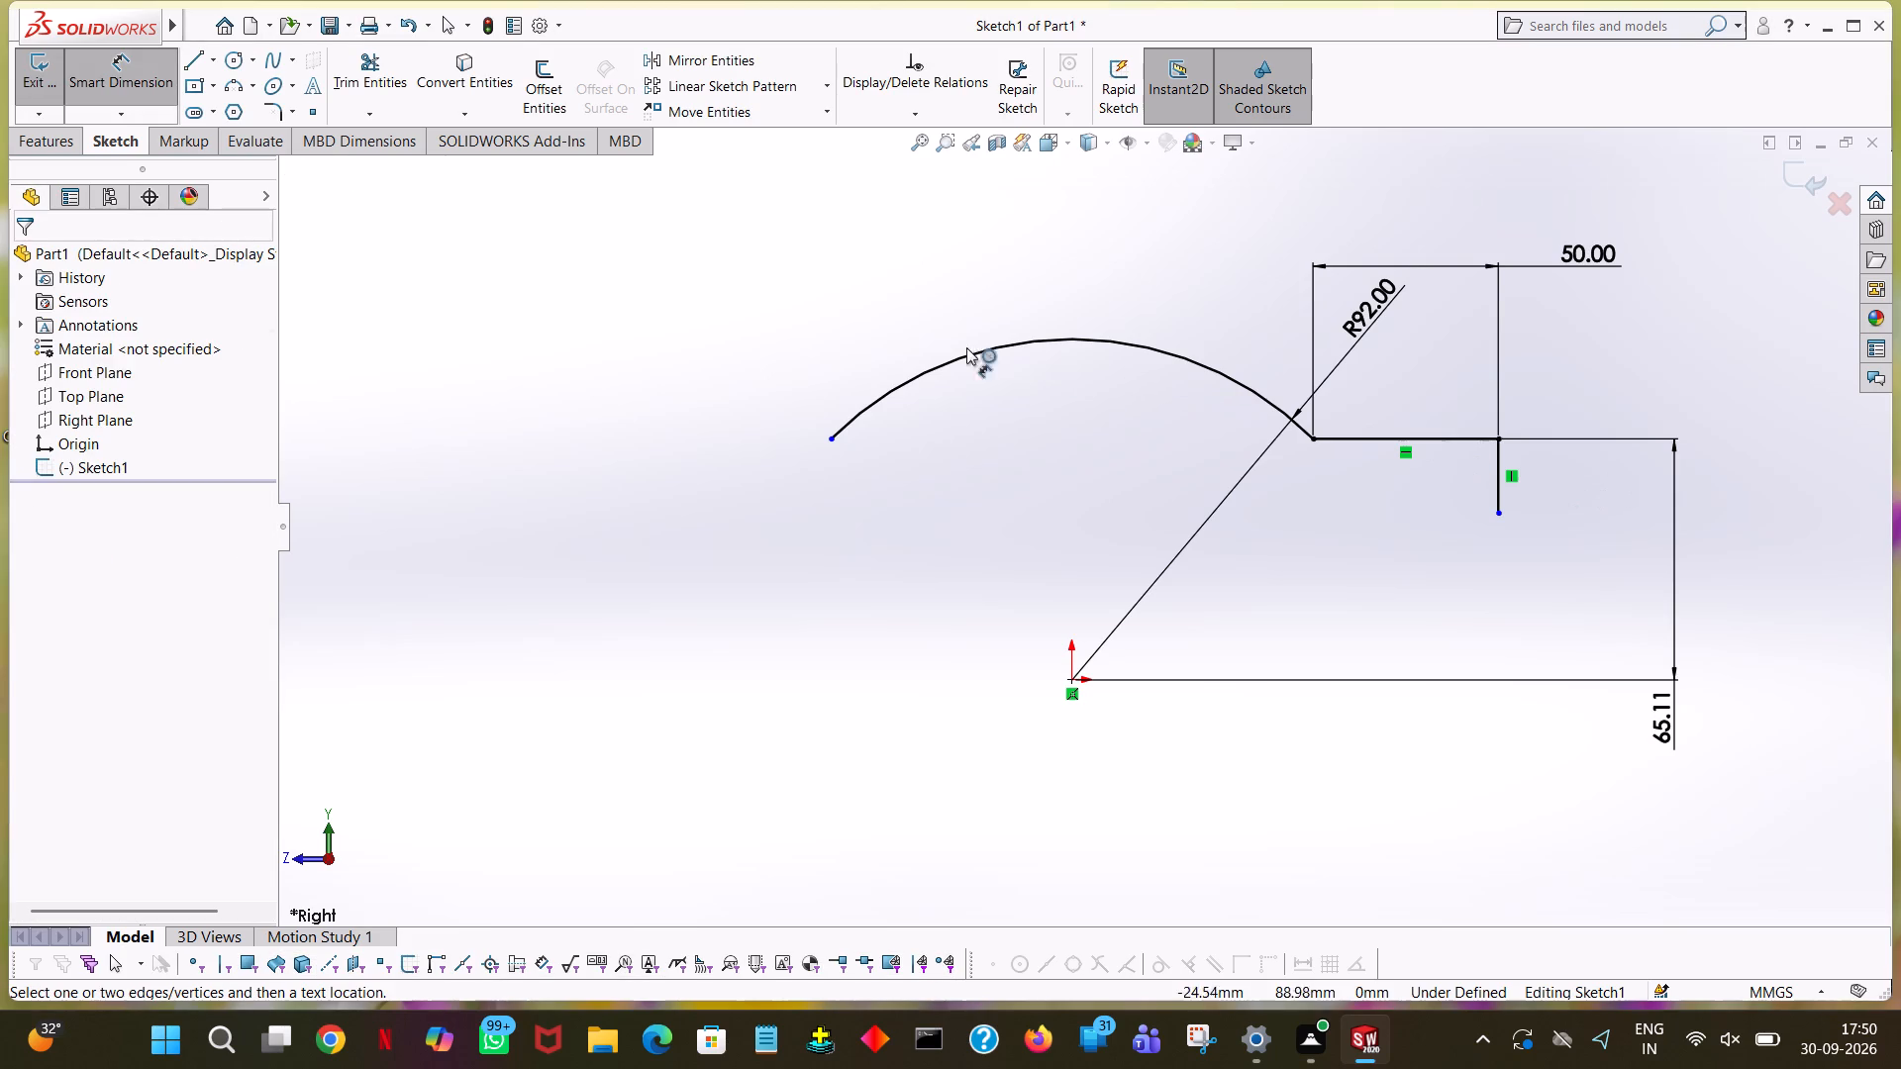
left_click(150, 83)
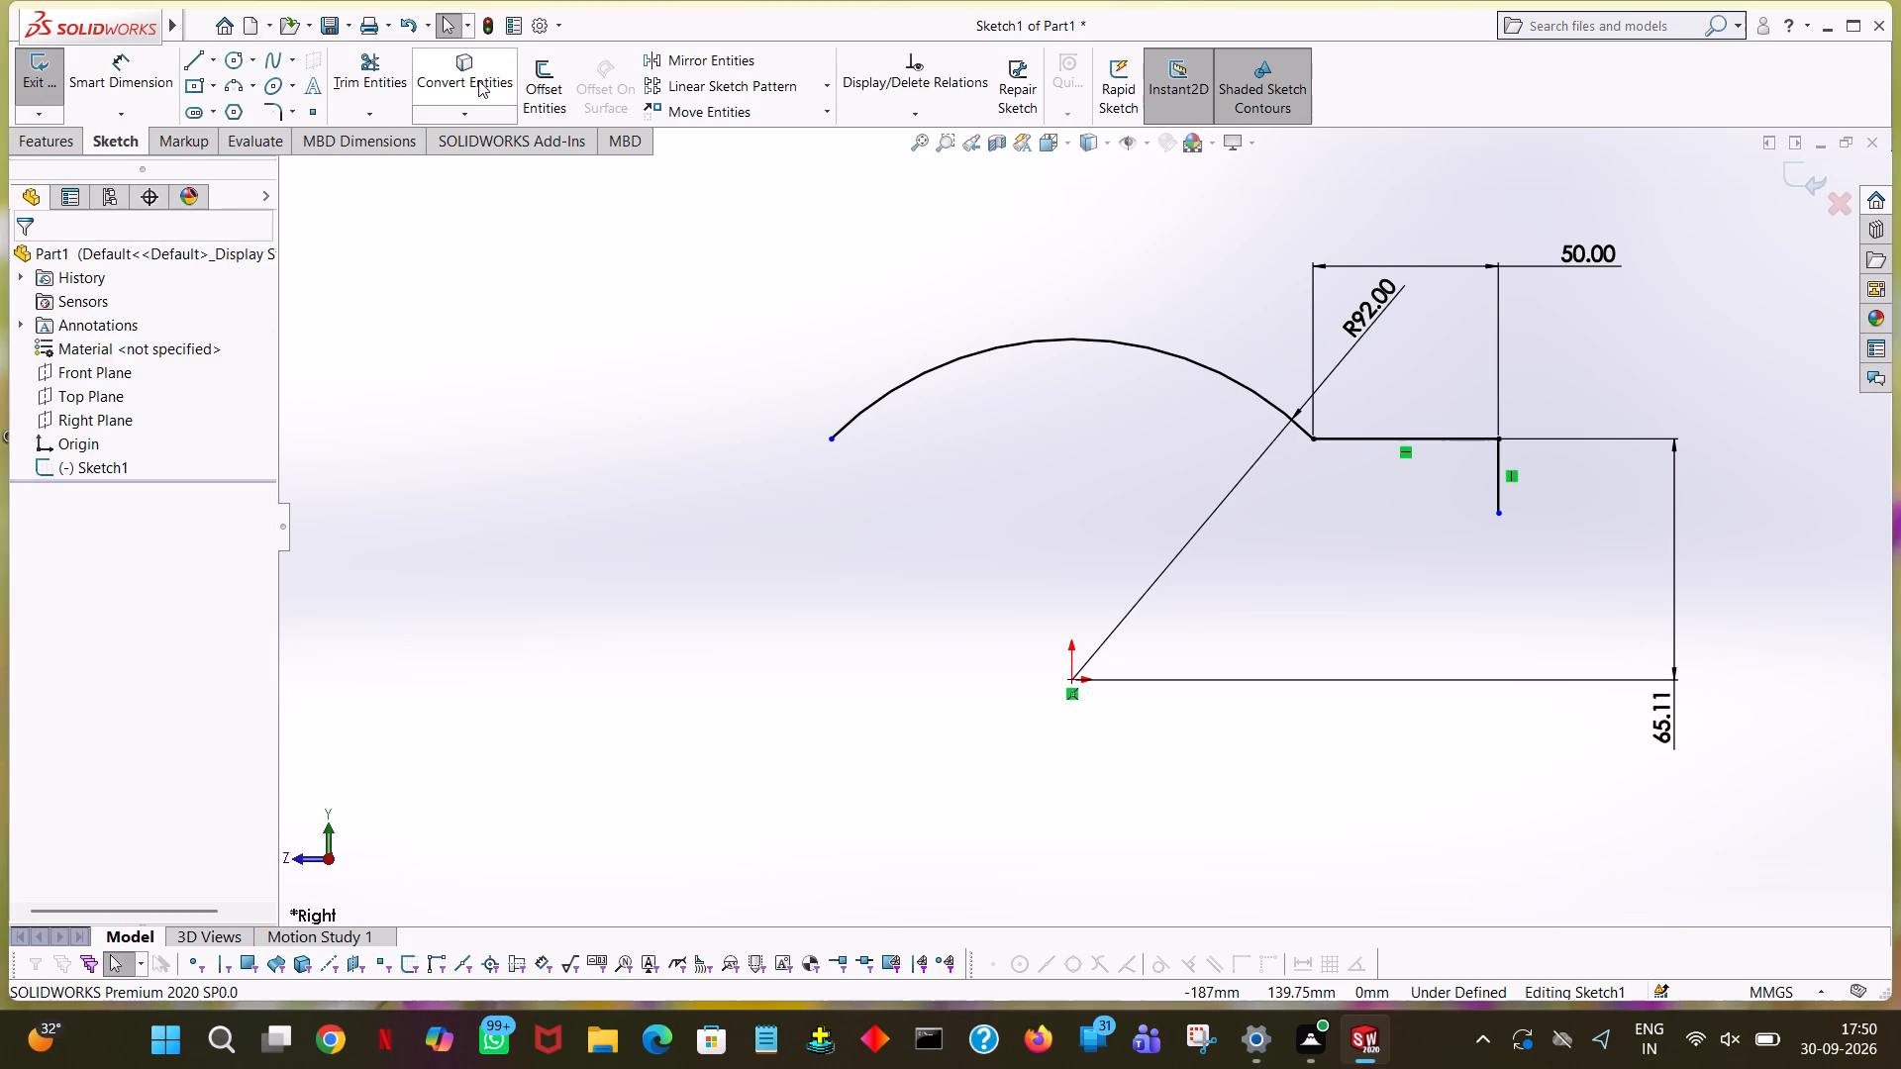
Offset the arc and its connected horizontal line 20 mm toward the inside of the profile, with chain selection and reversed direction.
left_click(528, 83)
left_click(1084, 337)
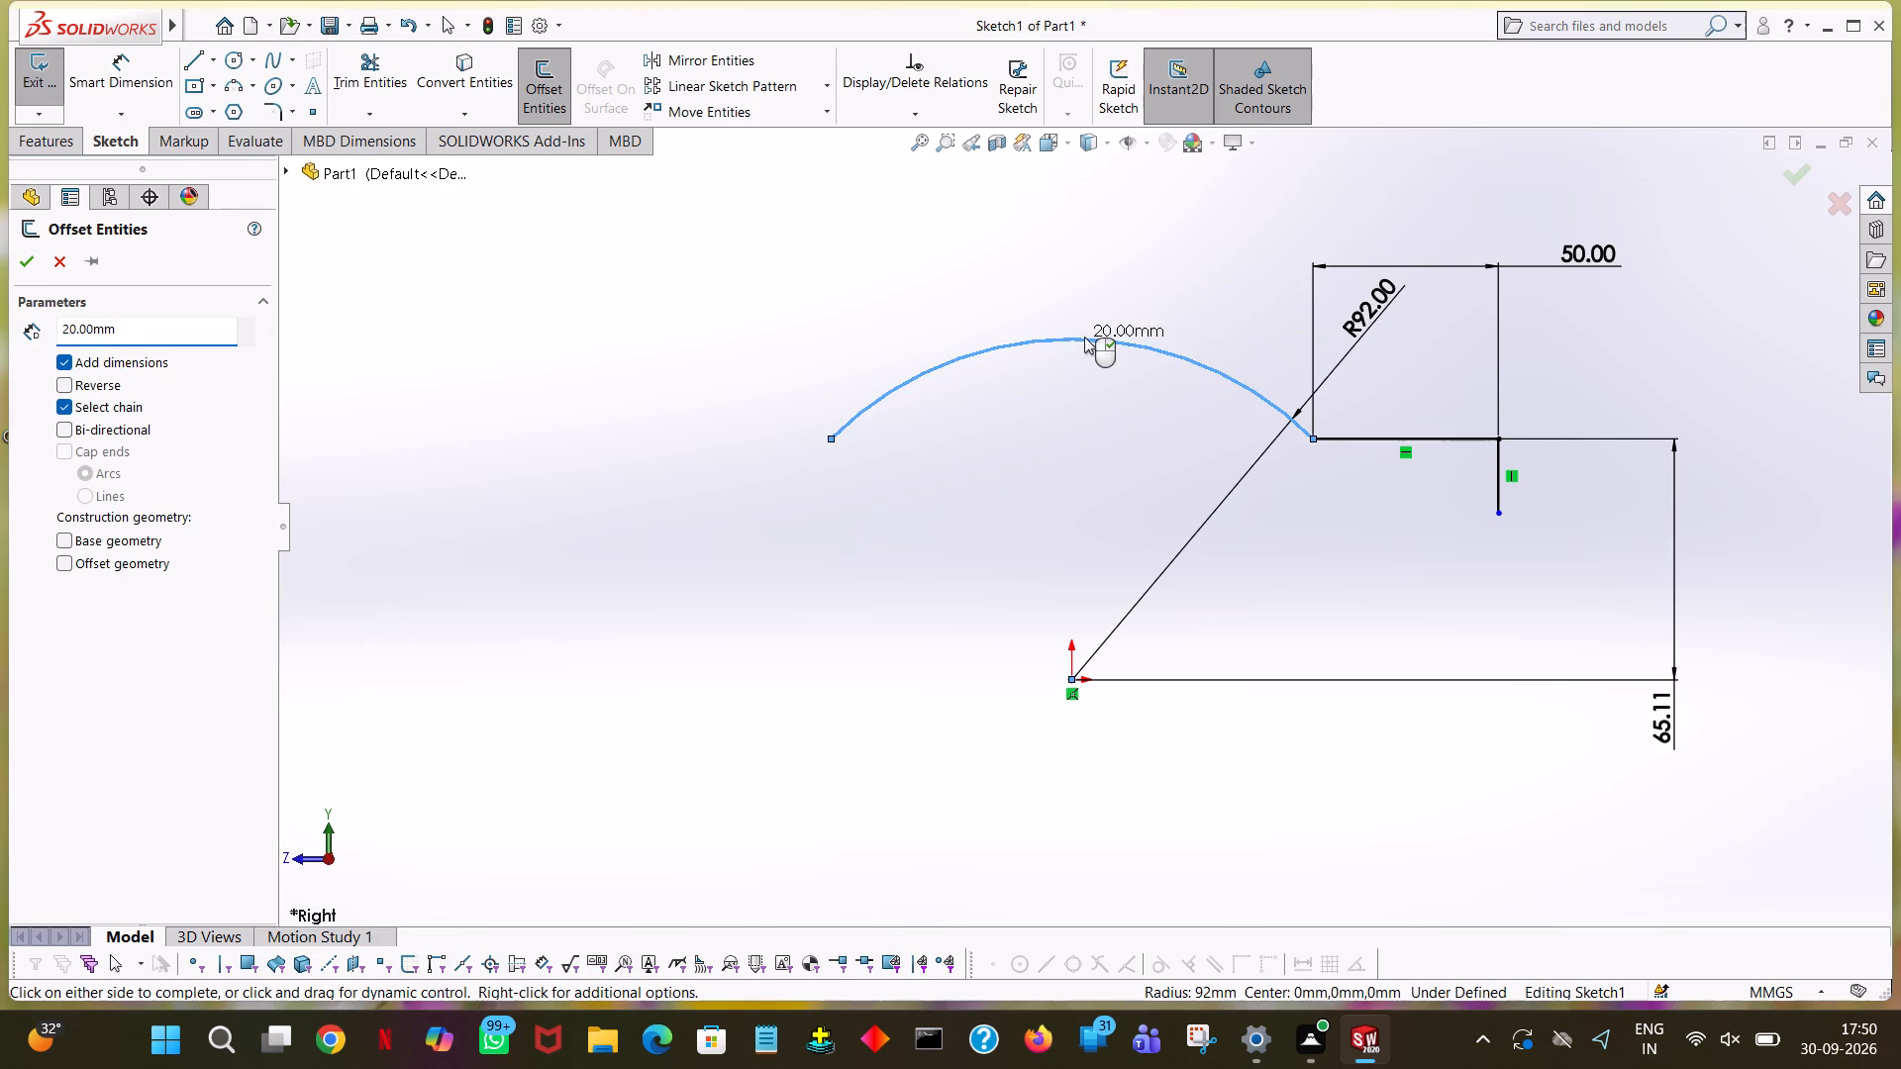
left_click(91, 384)
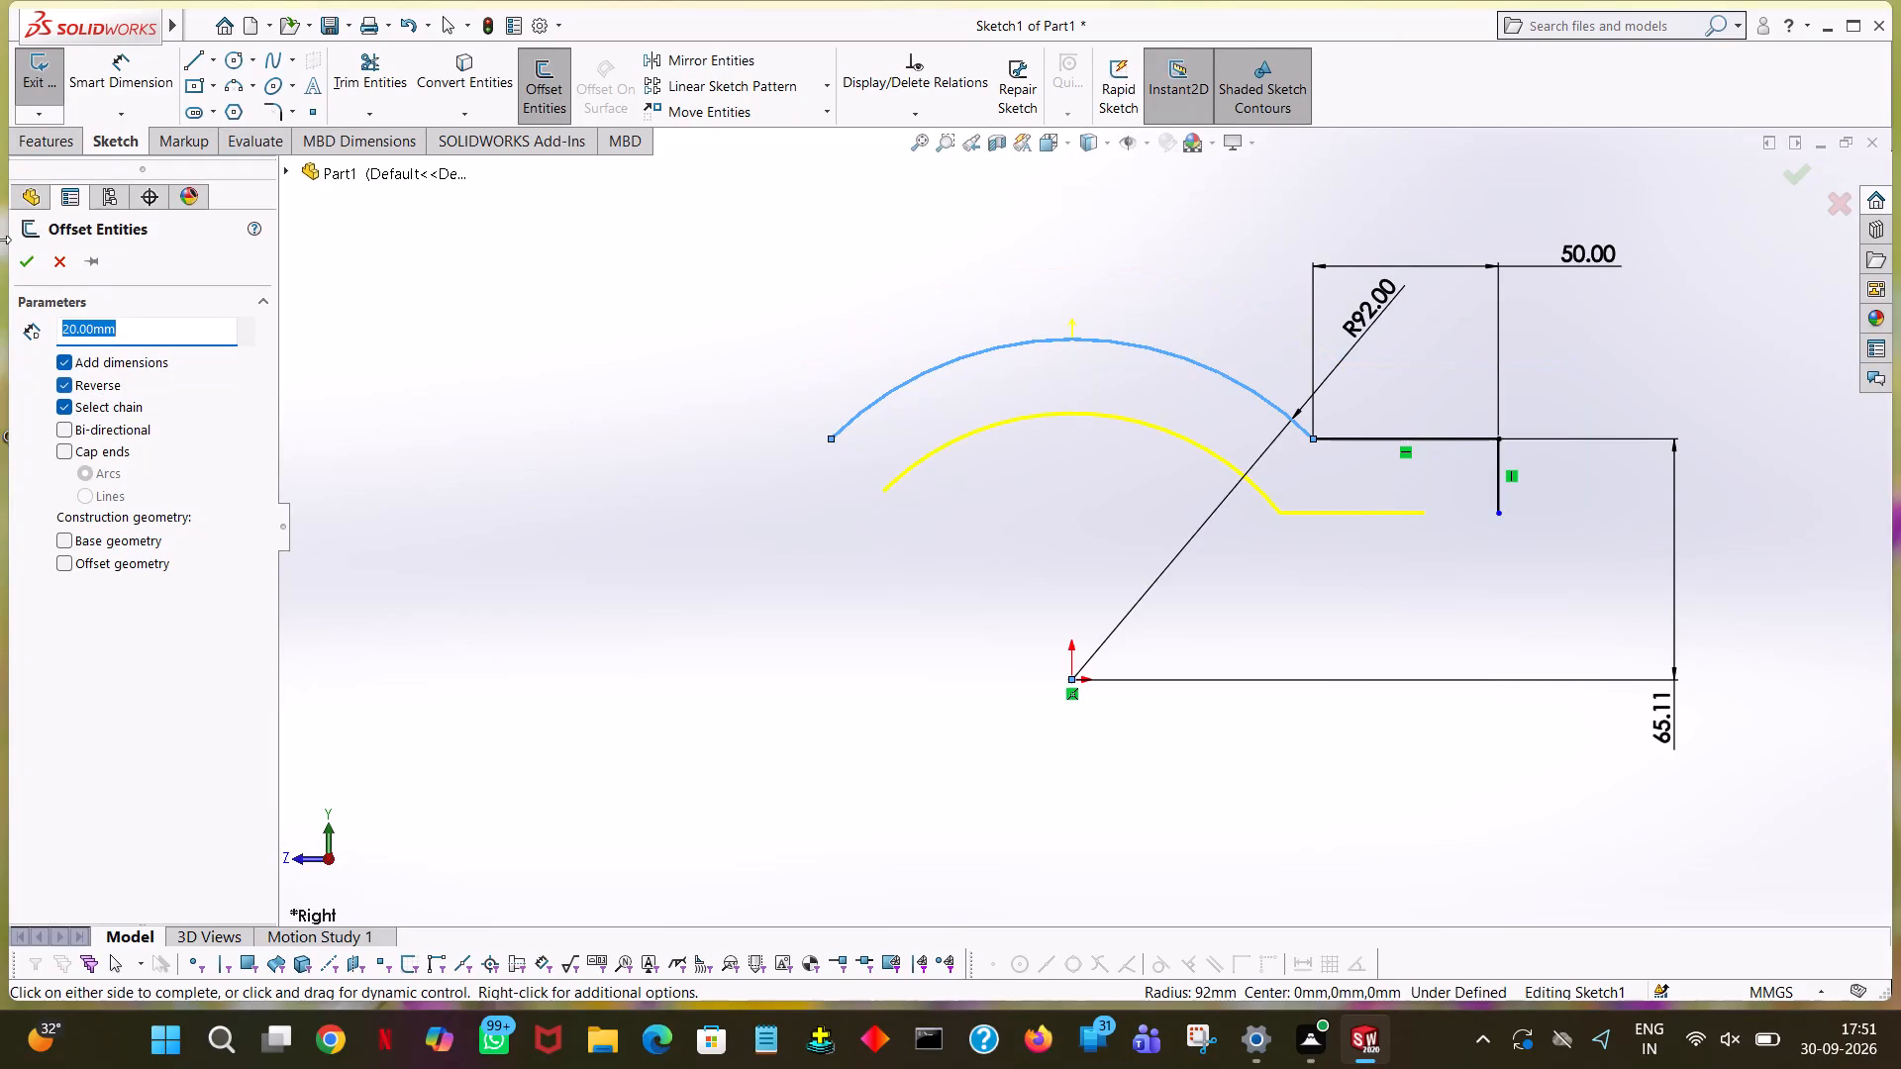
left_click(21, 264)
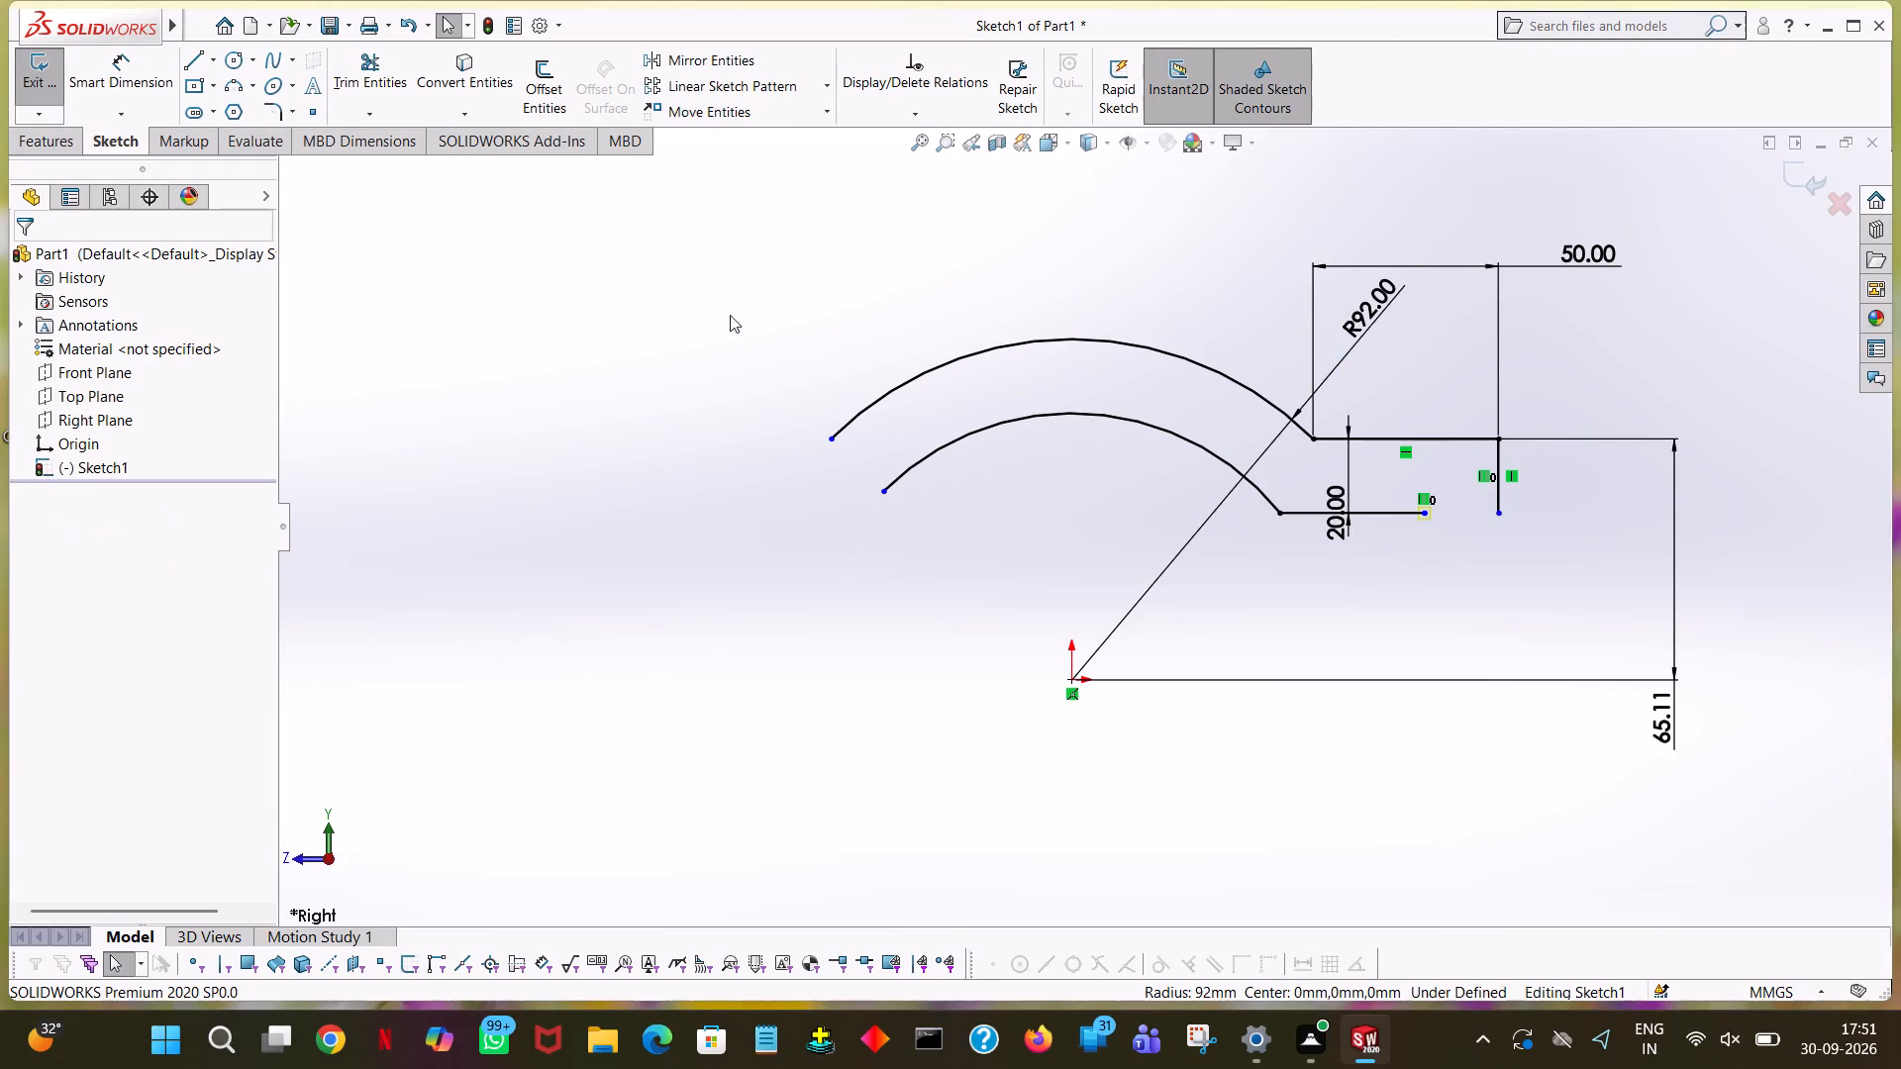
left_click(781, 325)
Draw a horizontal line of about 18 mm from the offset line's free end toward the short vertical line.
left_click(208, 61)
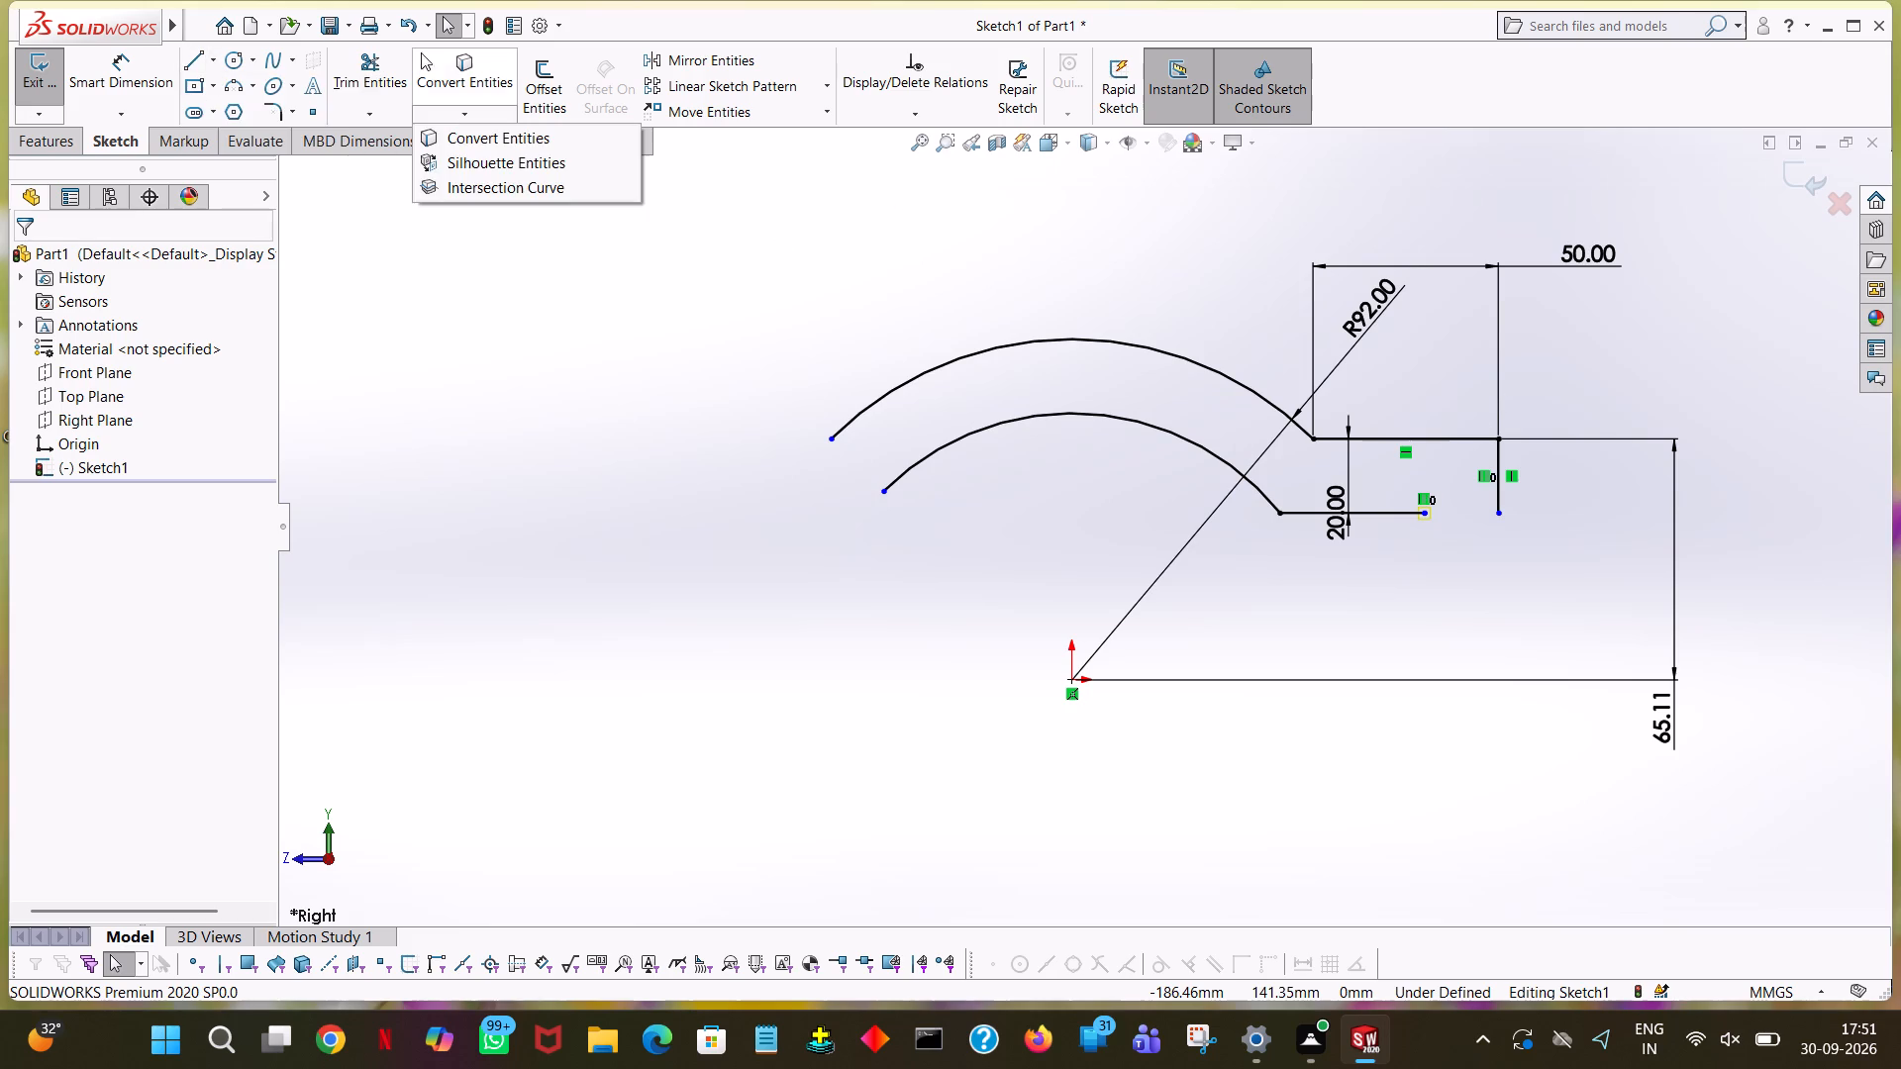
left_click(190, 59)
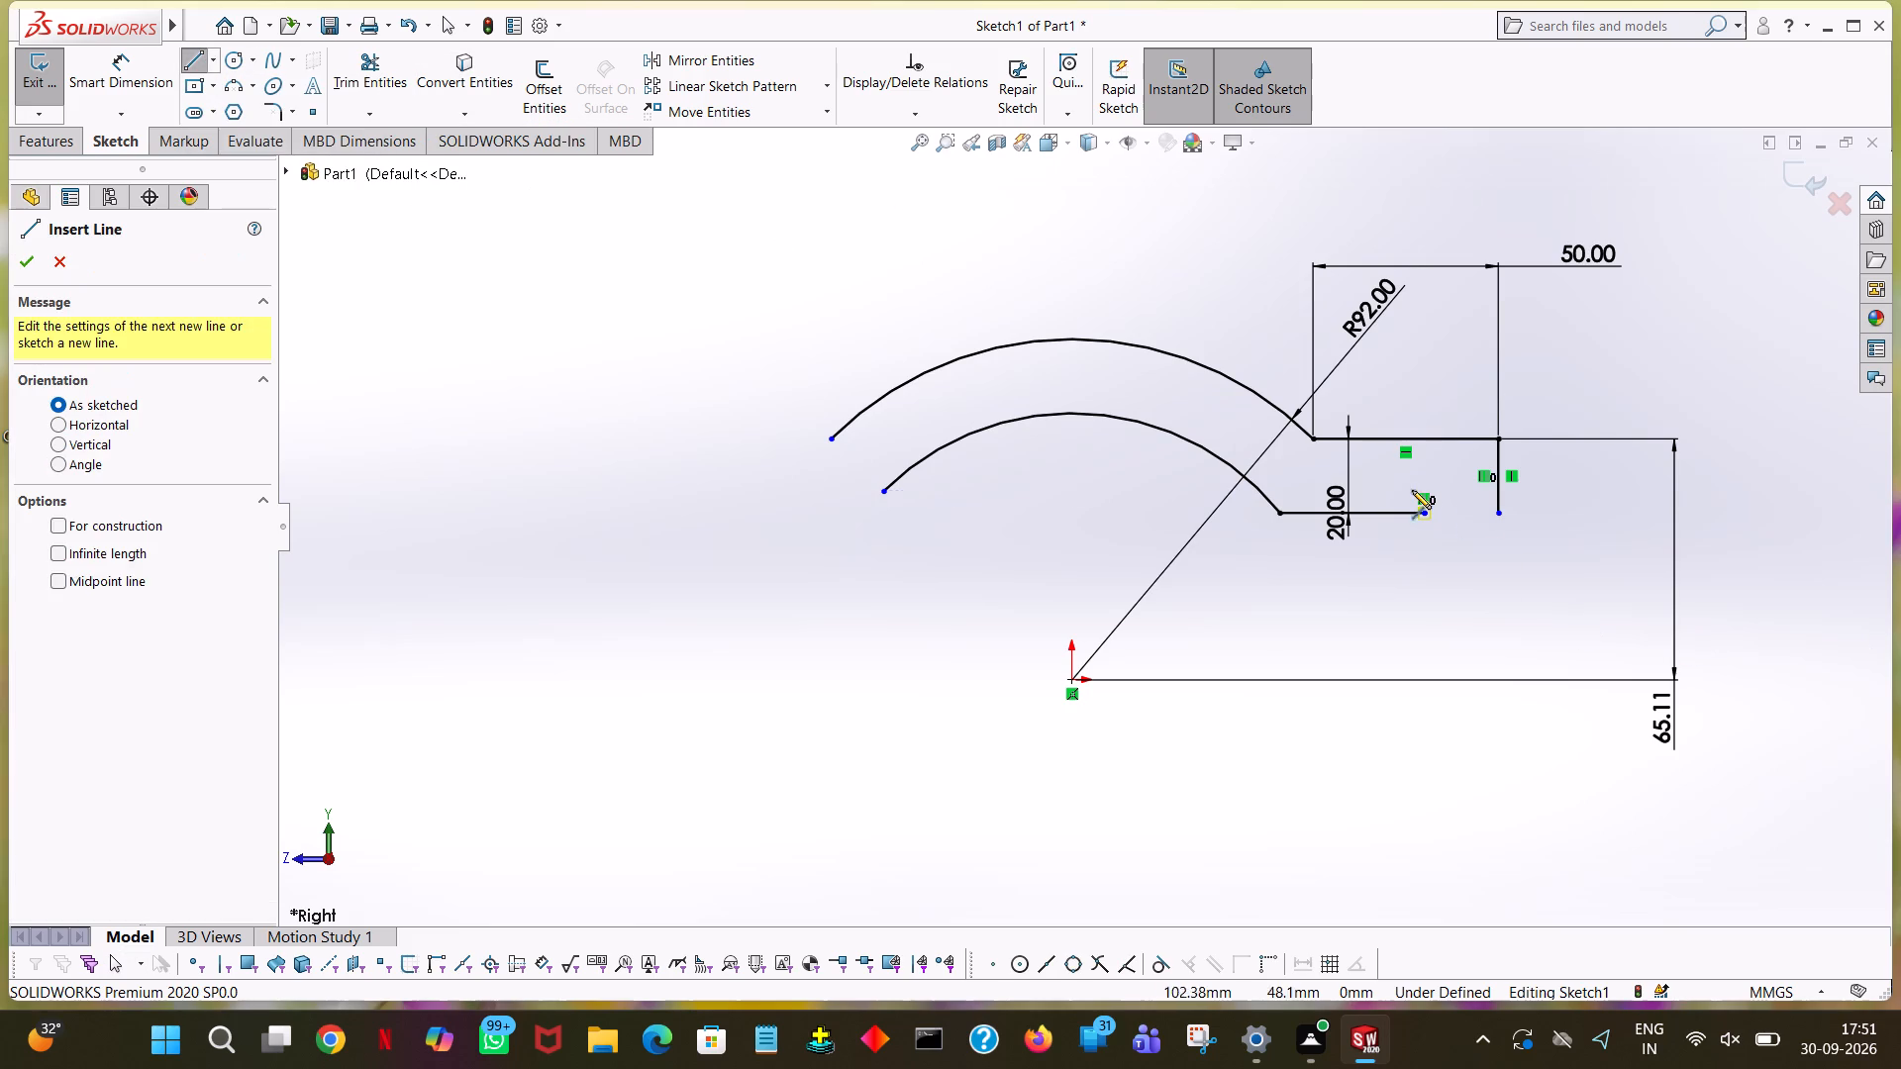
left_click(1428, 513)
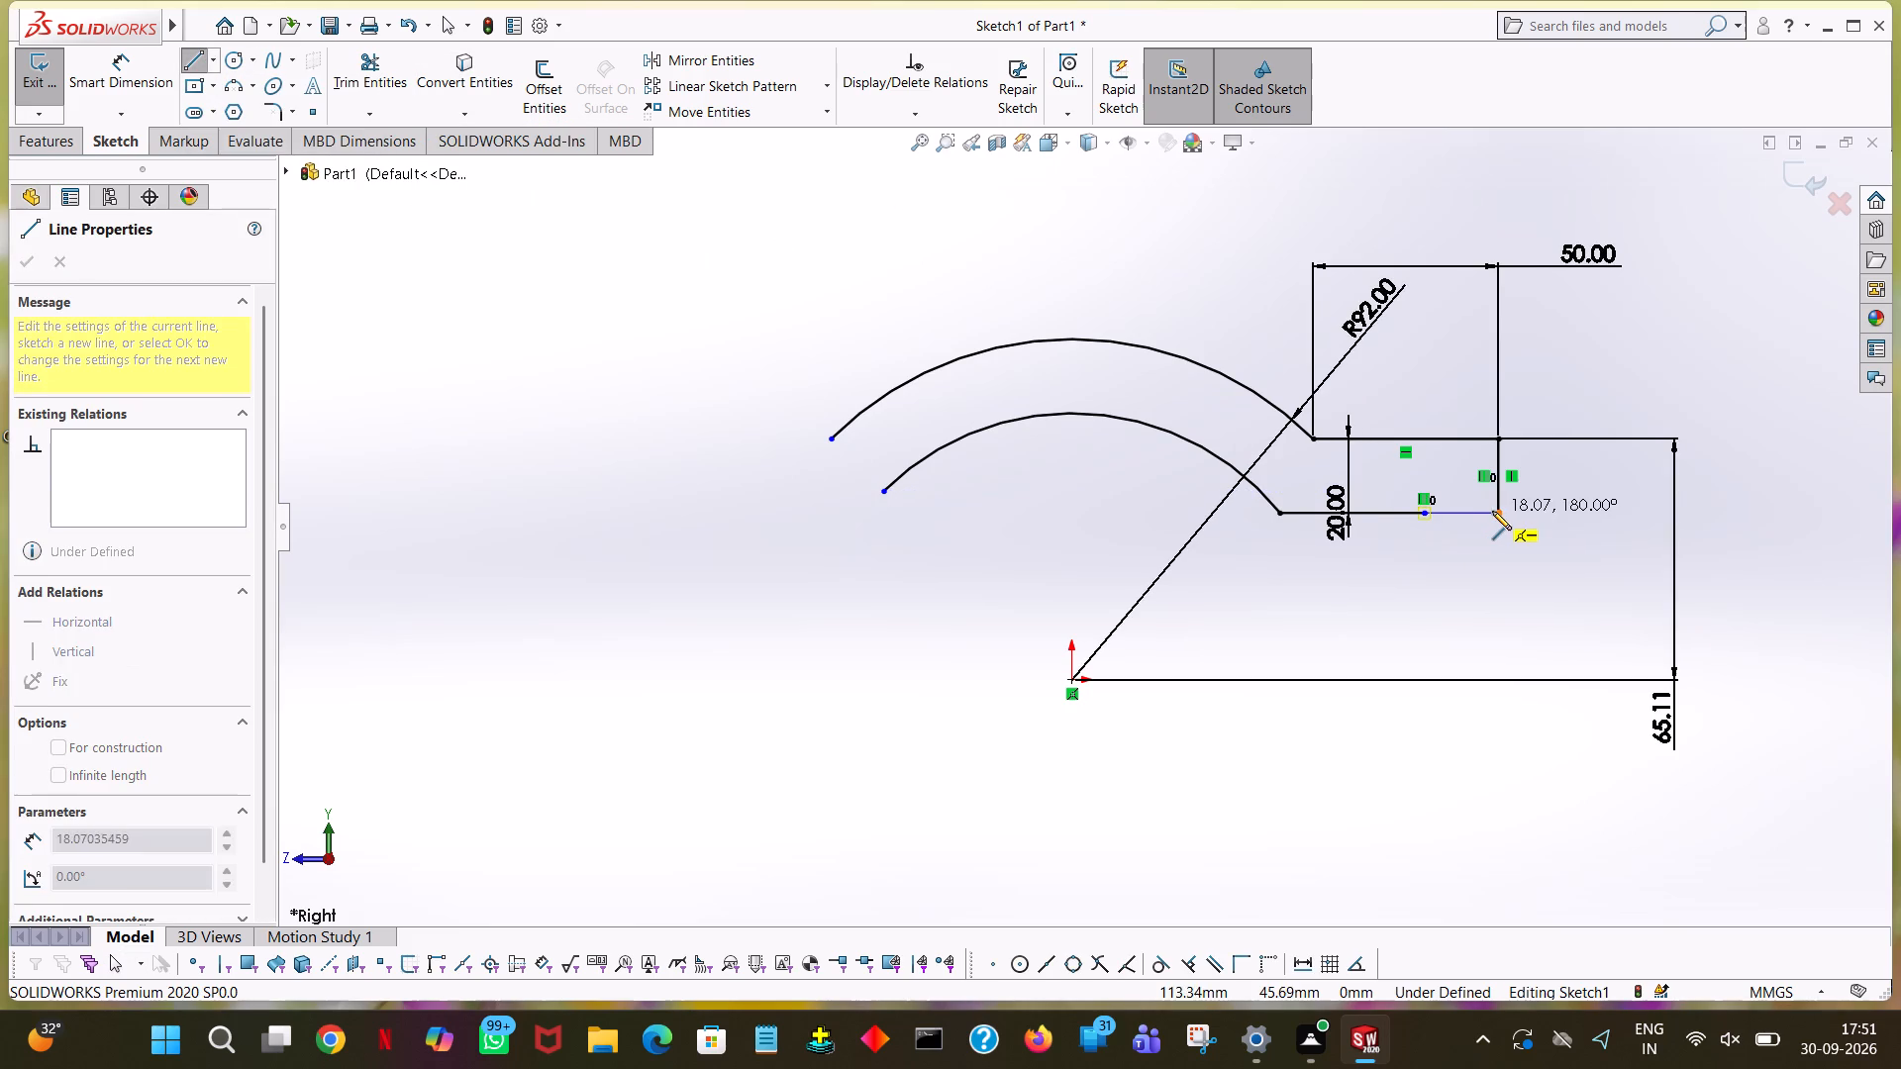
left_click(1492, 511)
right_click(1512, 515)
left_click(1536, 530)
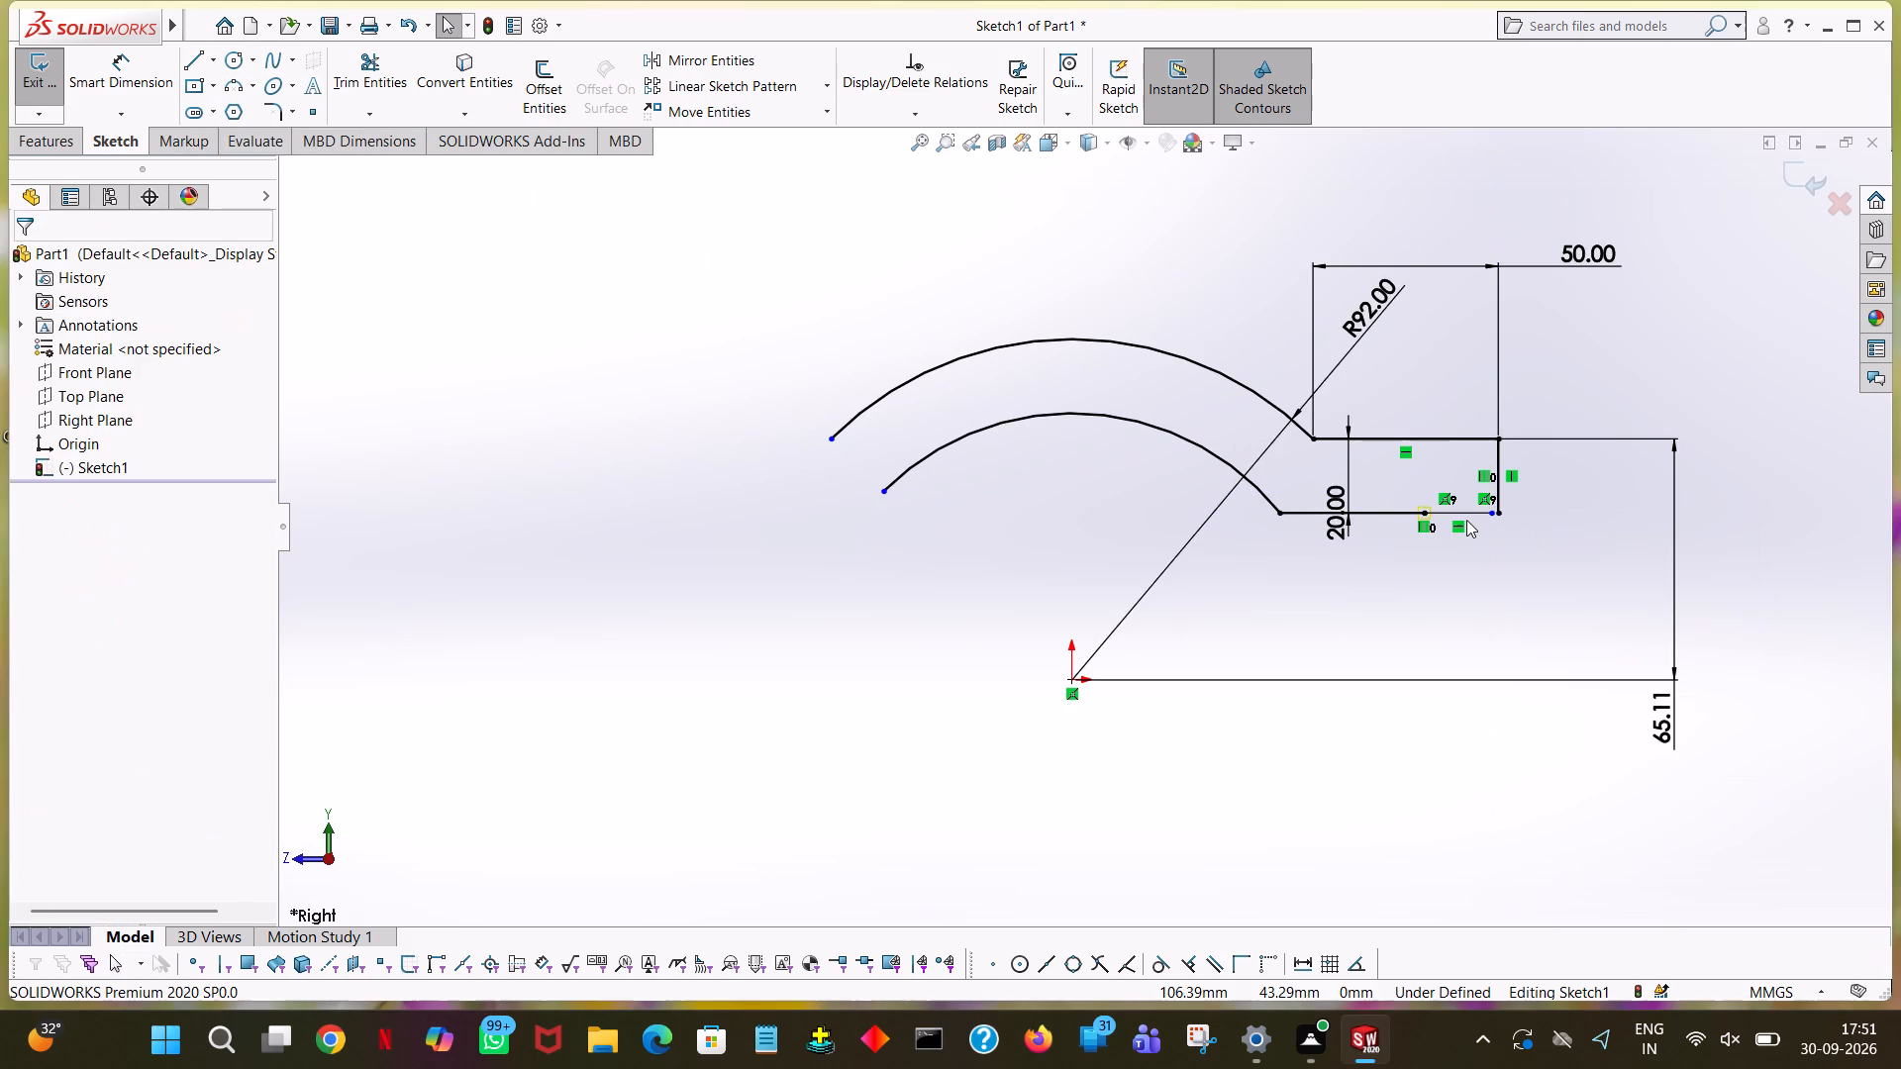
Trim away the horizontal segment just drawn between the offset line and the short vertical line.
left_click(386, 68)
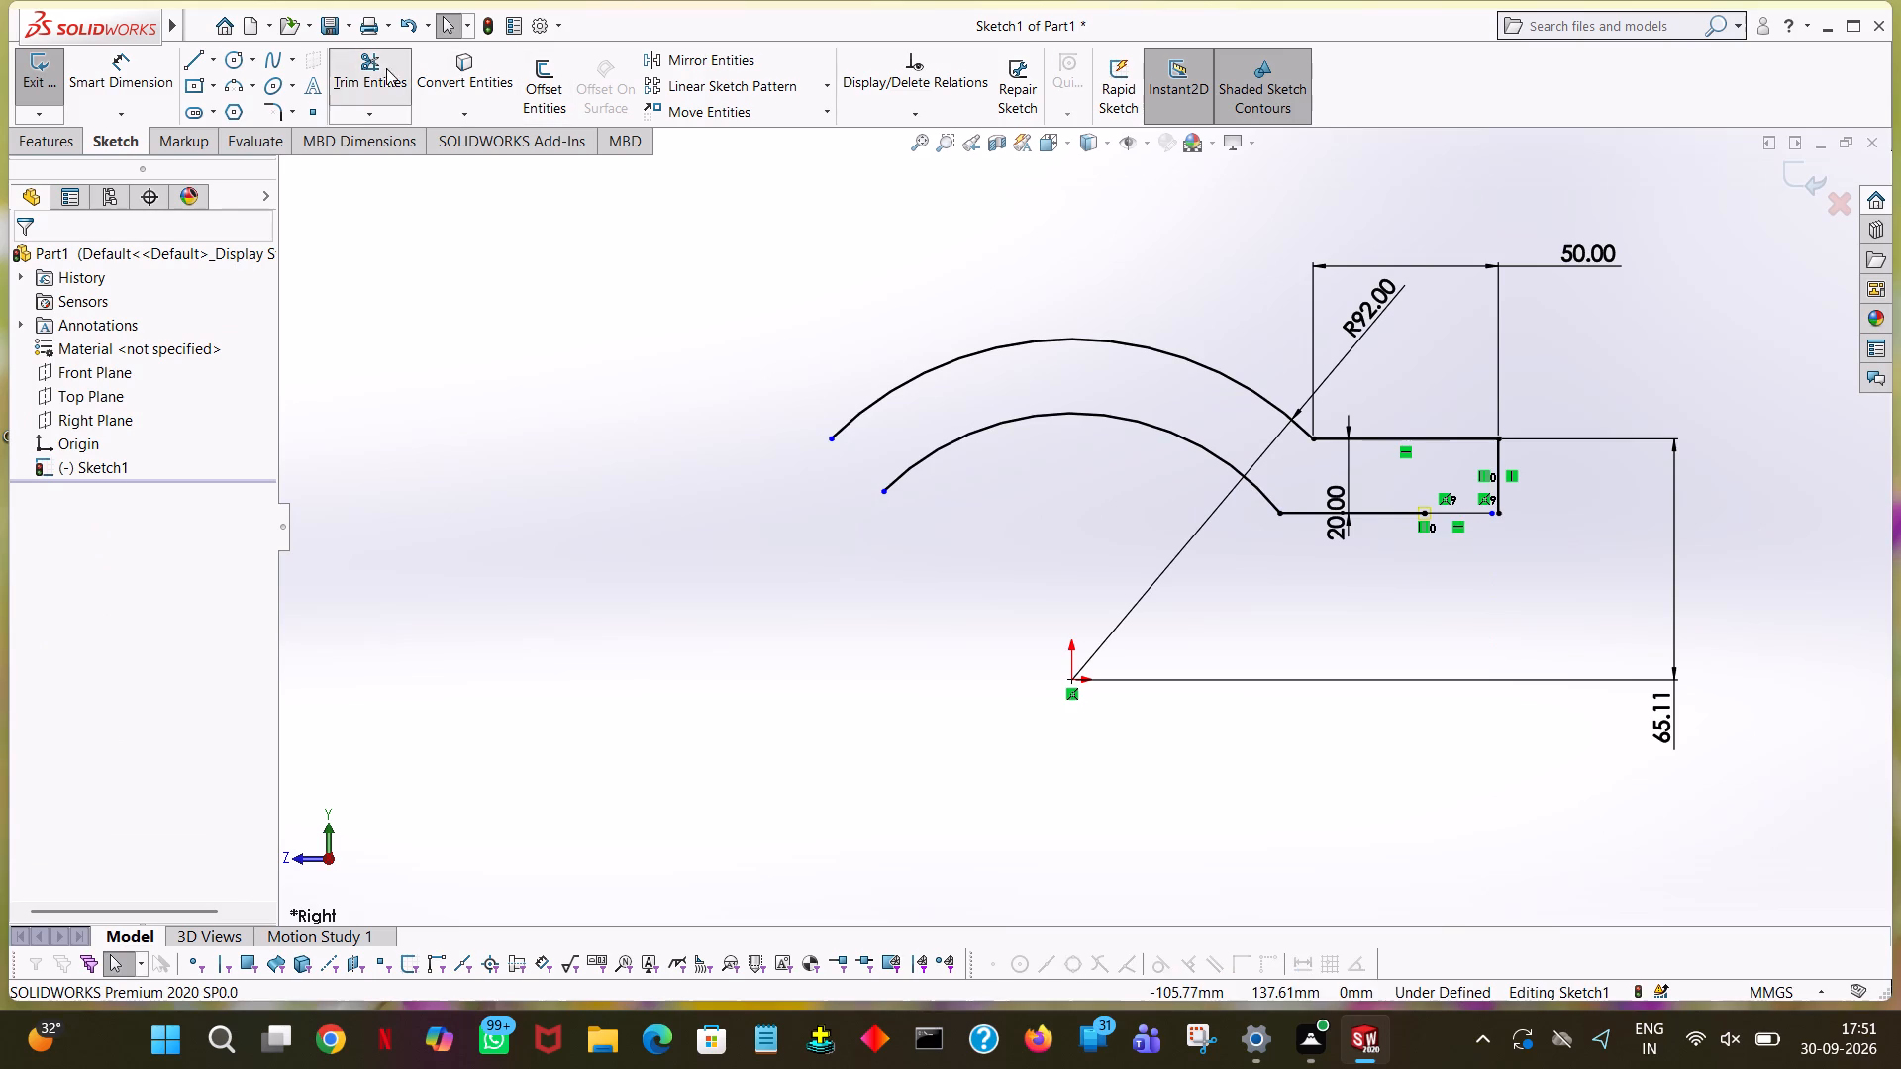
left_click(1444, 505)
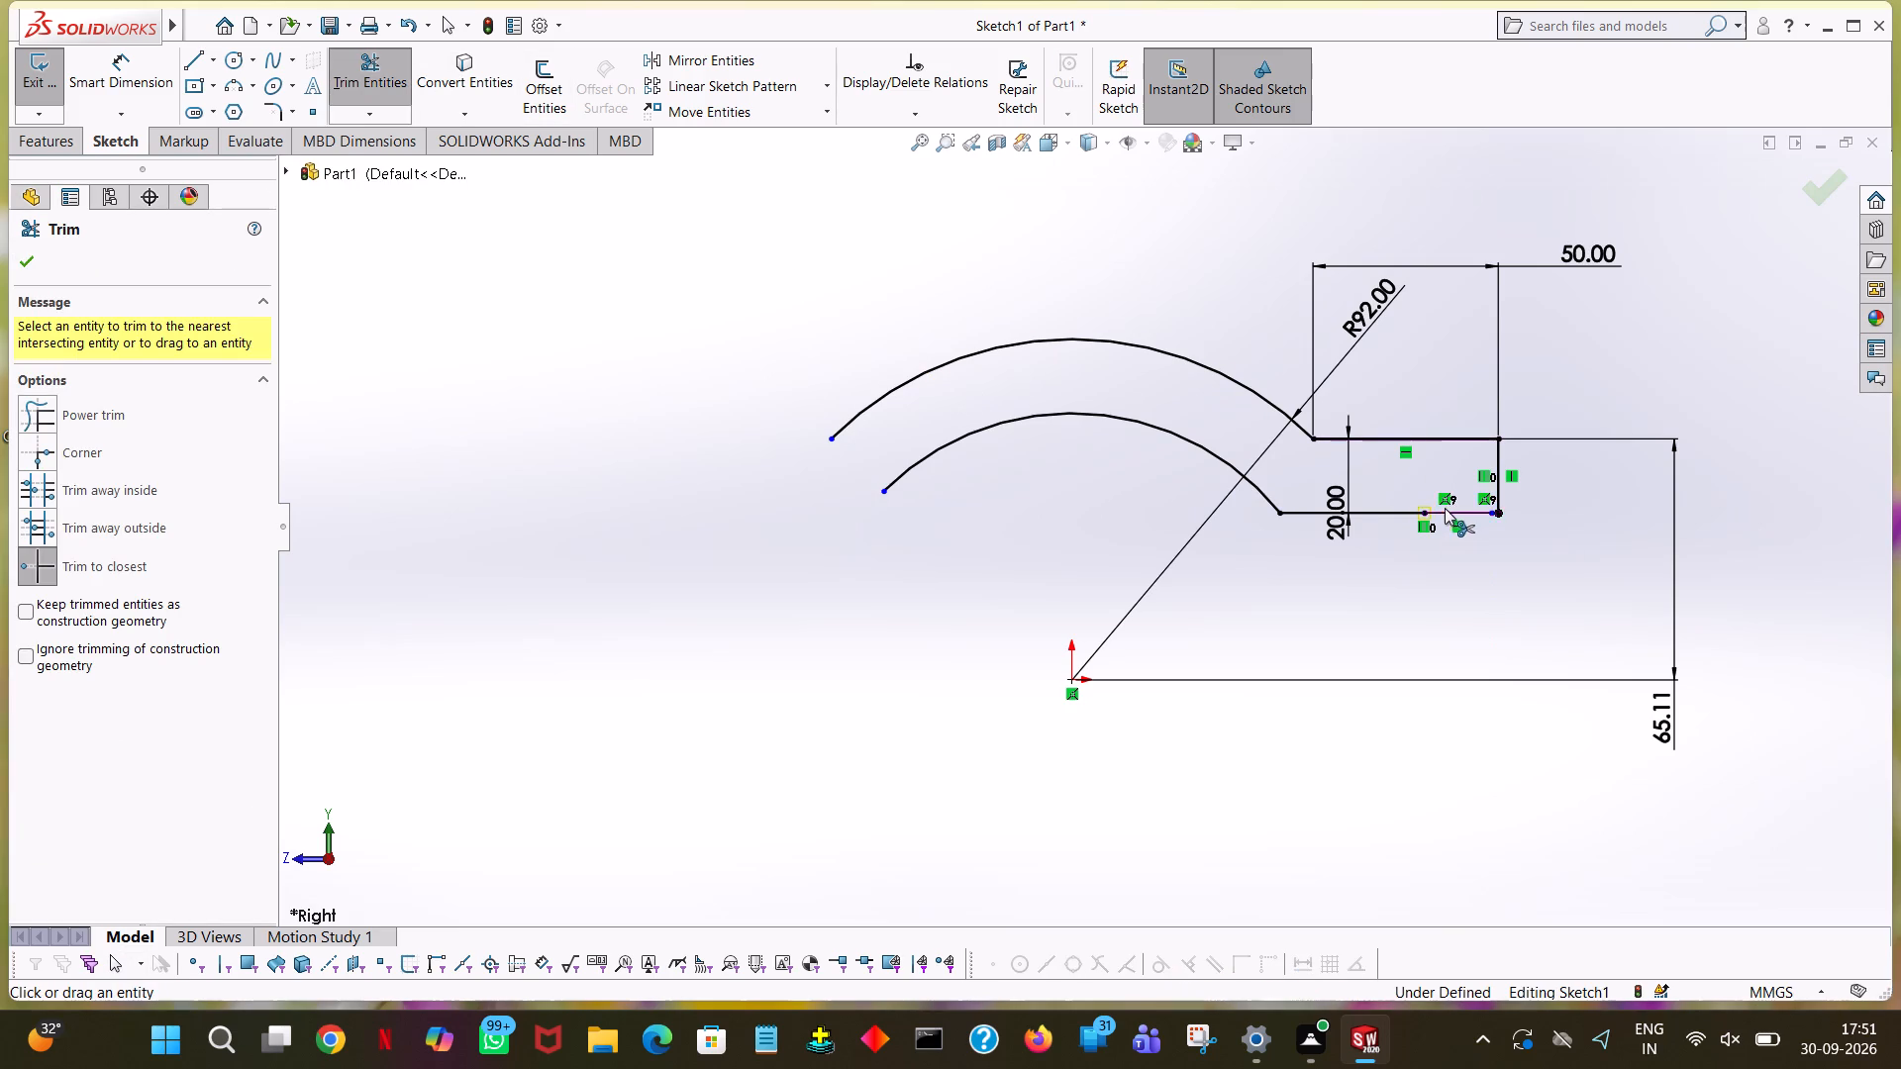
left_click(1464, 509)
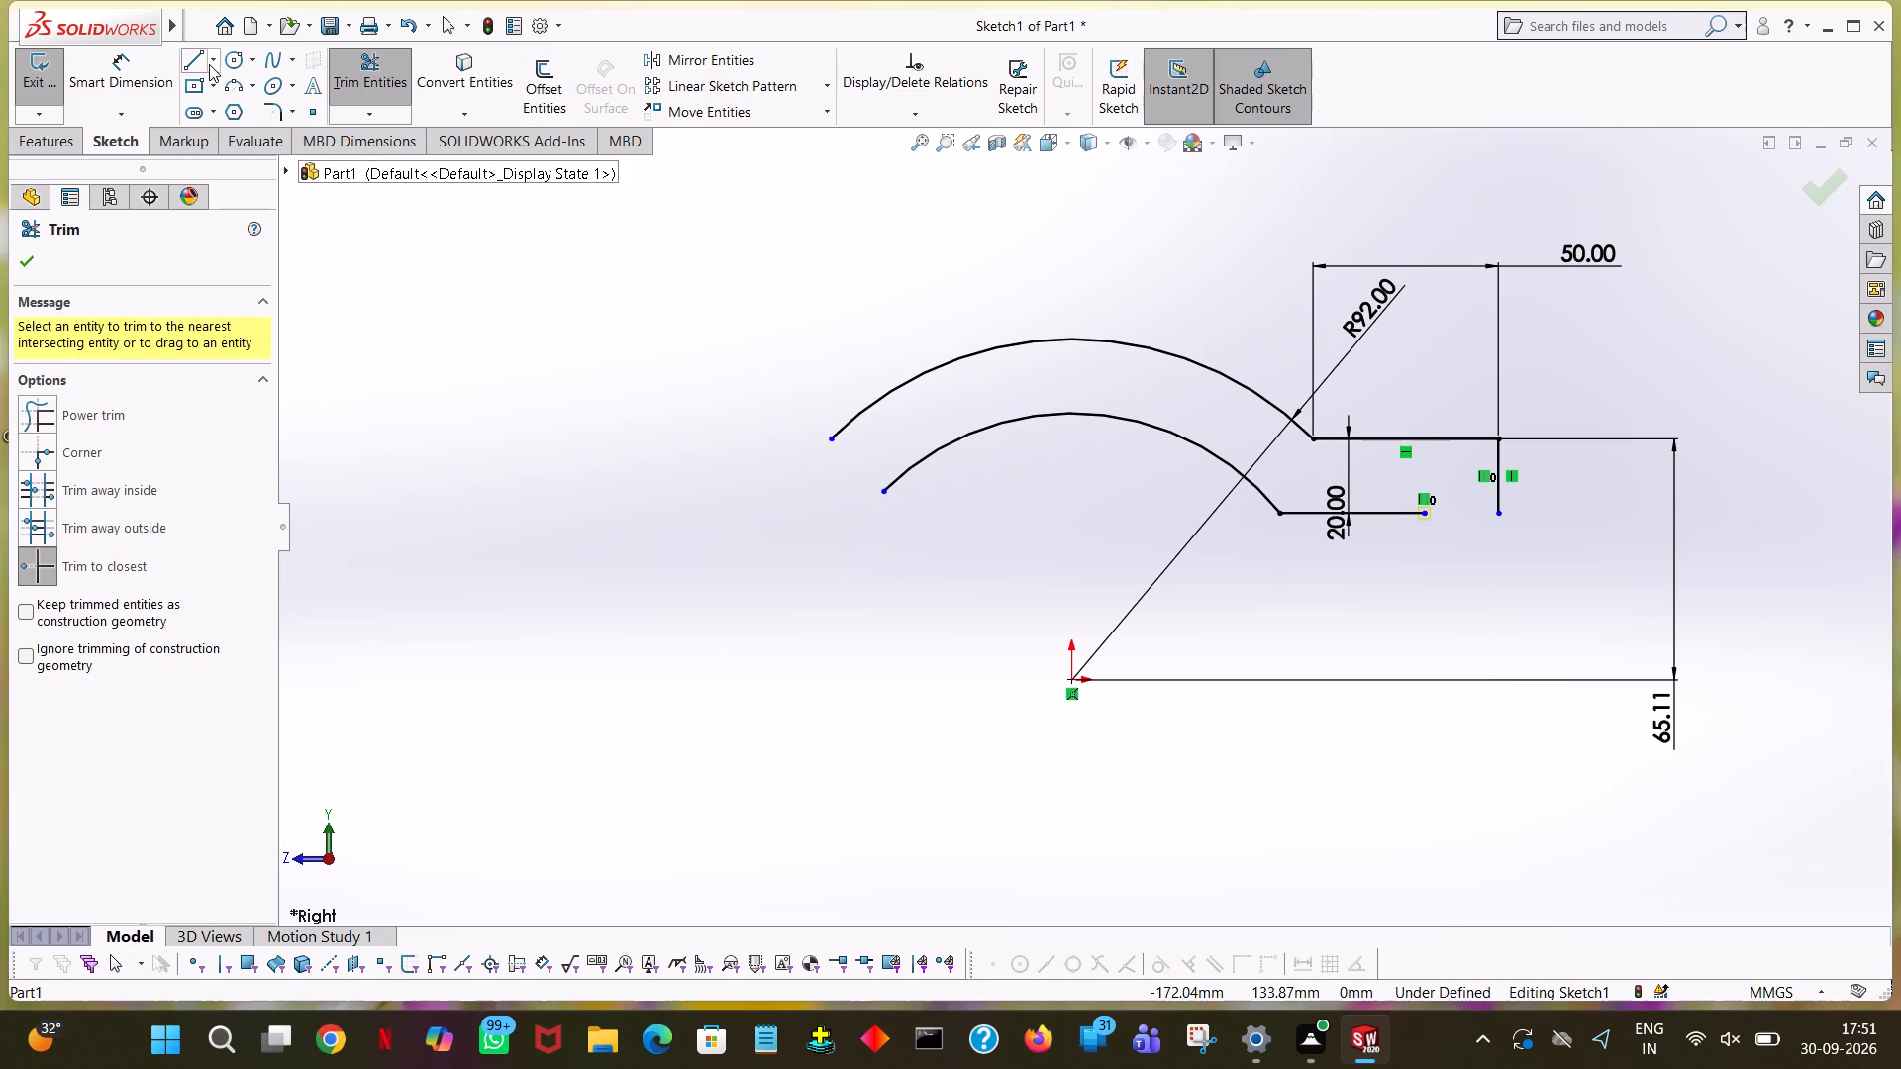
Draw a 20 mm horizontal line joining the offset line's free end to the lower endpoint of the short vertical line.
left_click(192, 59)
left_click(1423, 514)
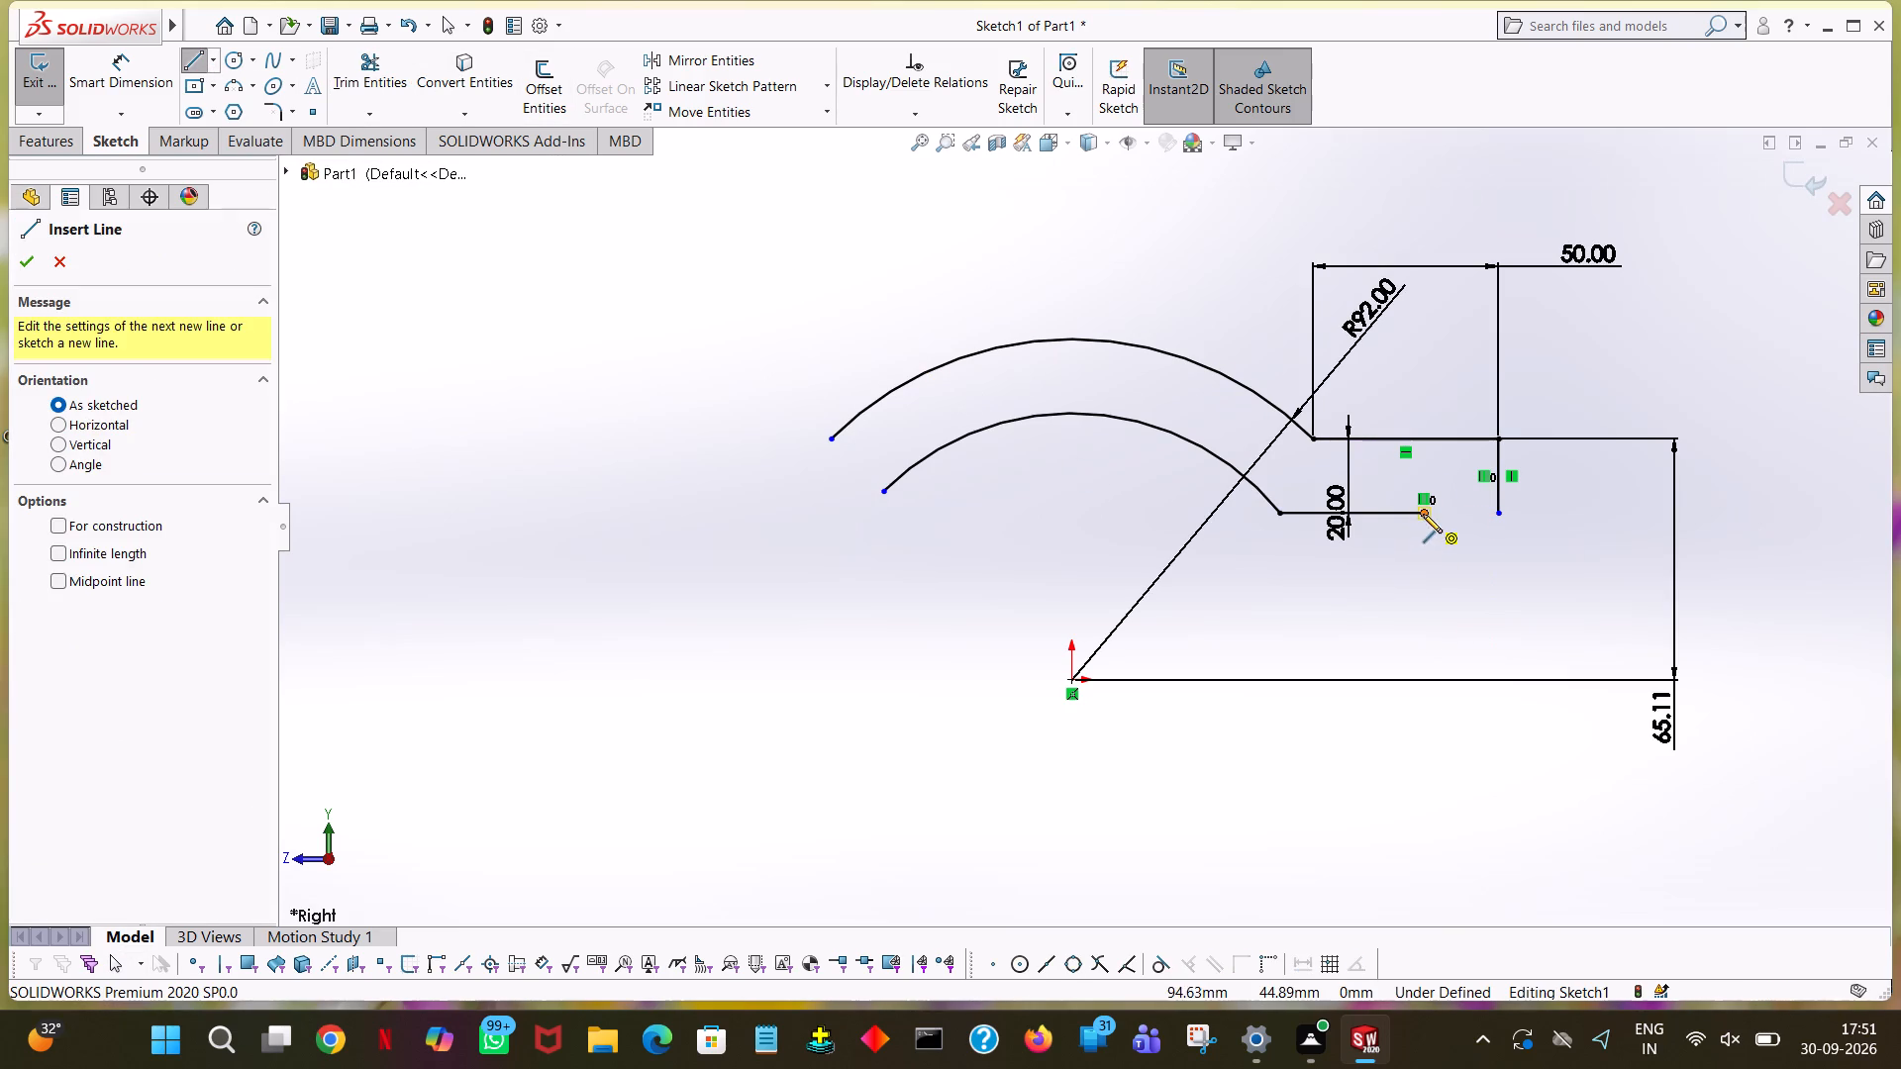
left_click(1498, 513)
right_click(1498, 513)
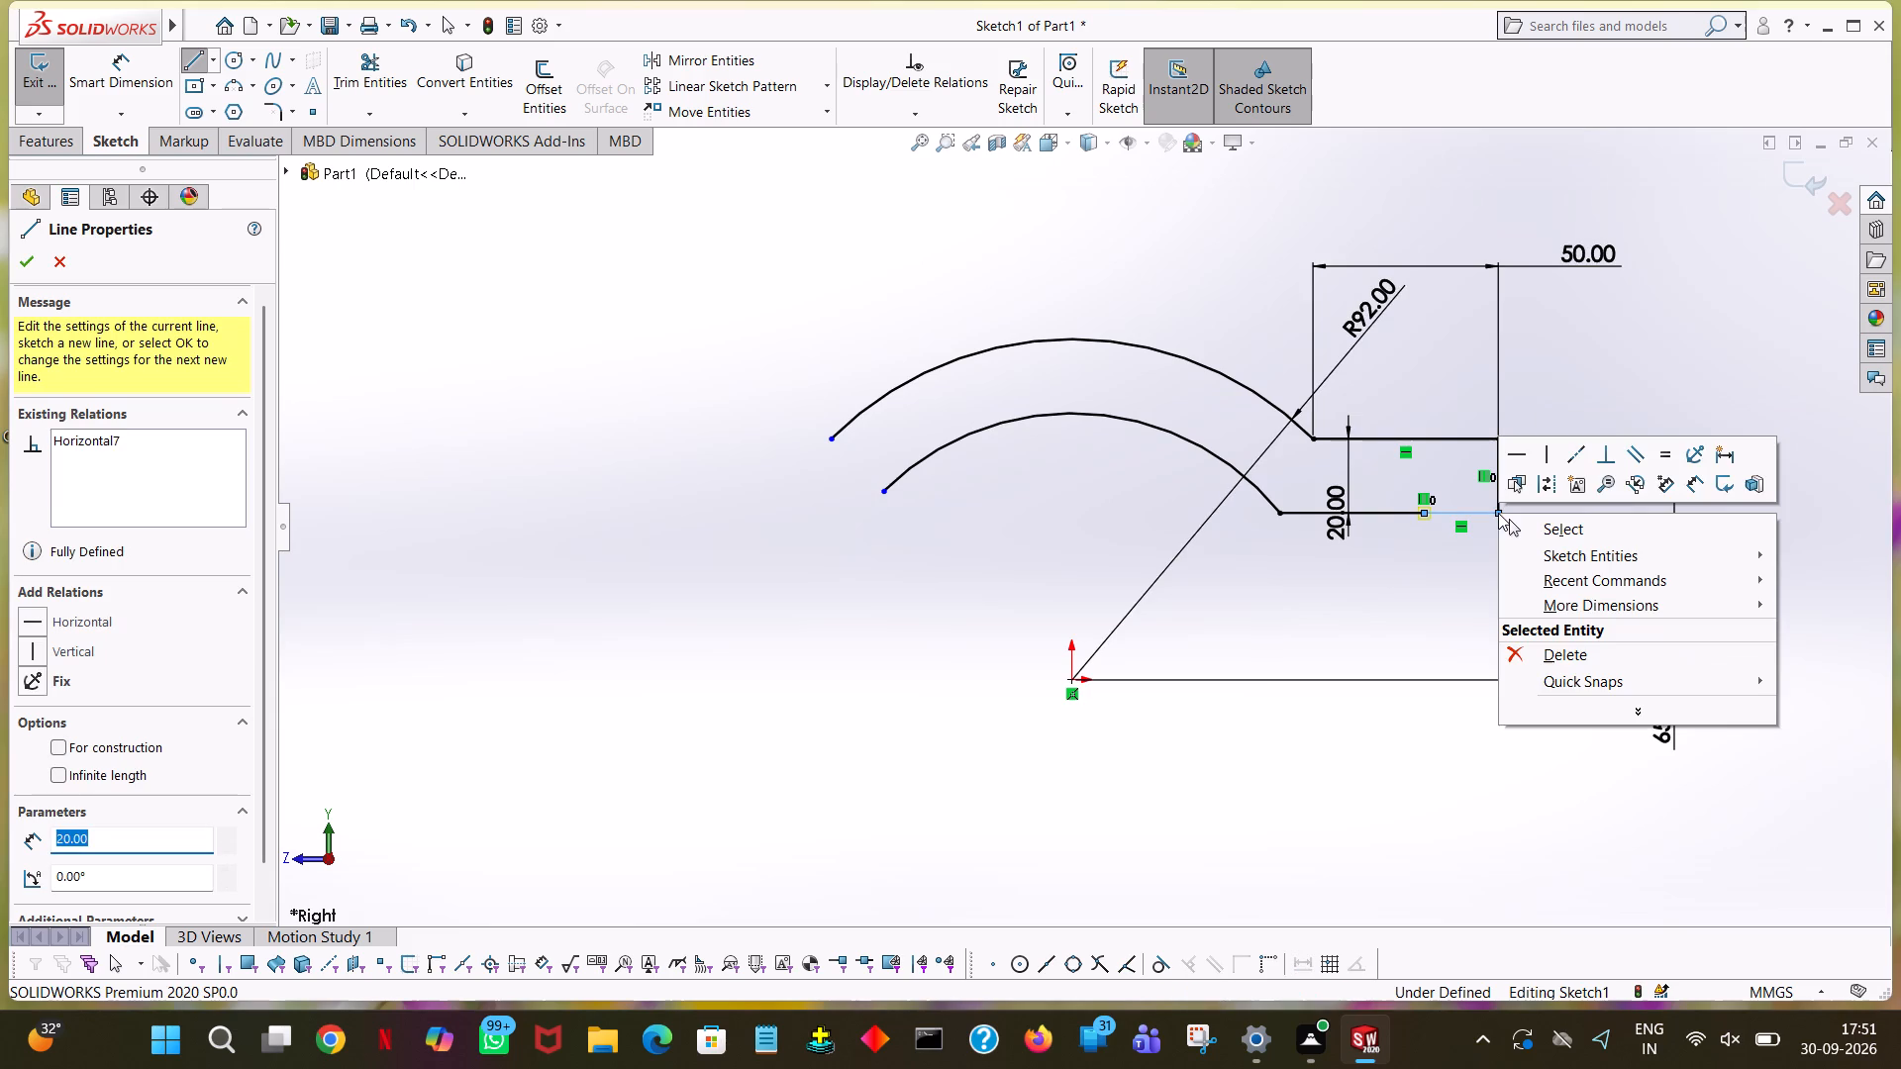
left_click(1617, 532)
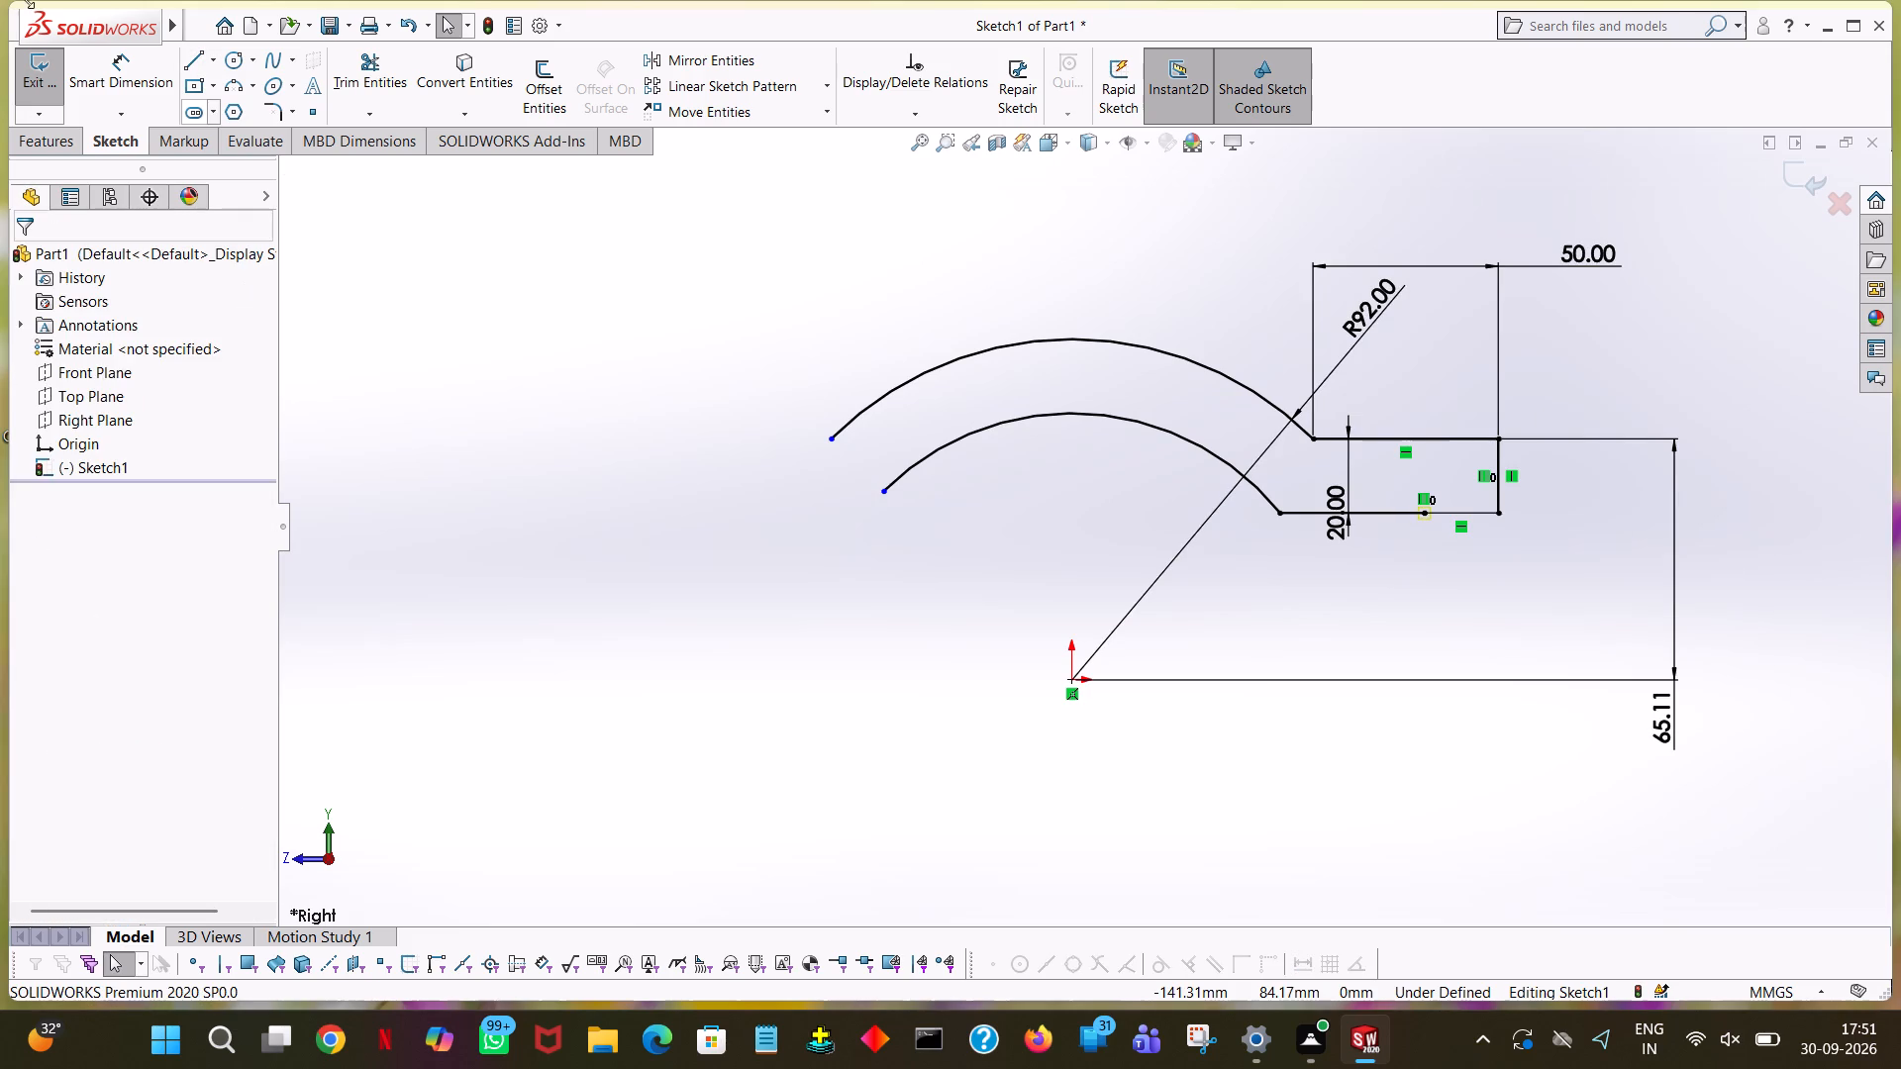
Draw the left flange from the outer arc's open end: 50 mm horizontal line, 20 mm vertical downward, about 64 mm horizontal back below the inner arc's end.
left_click(195, 58)
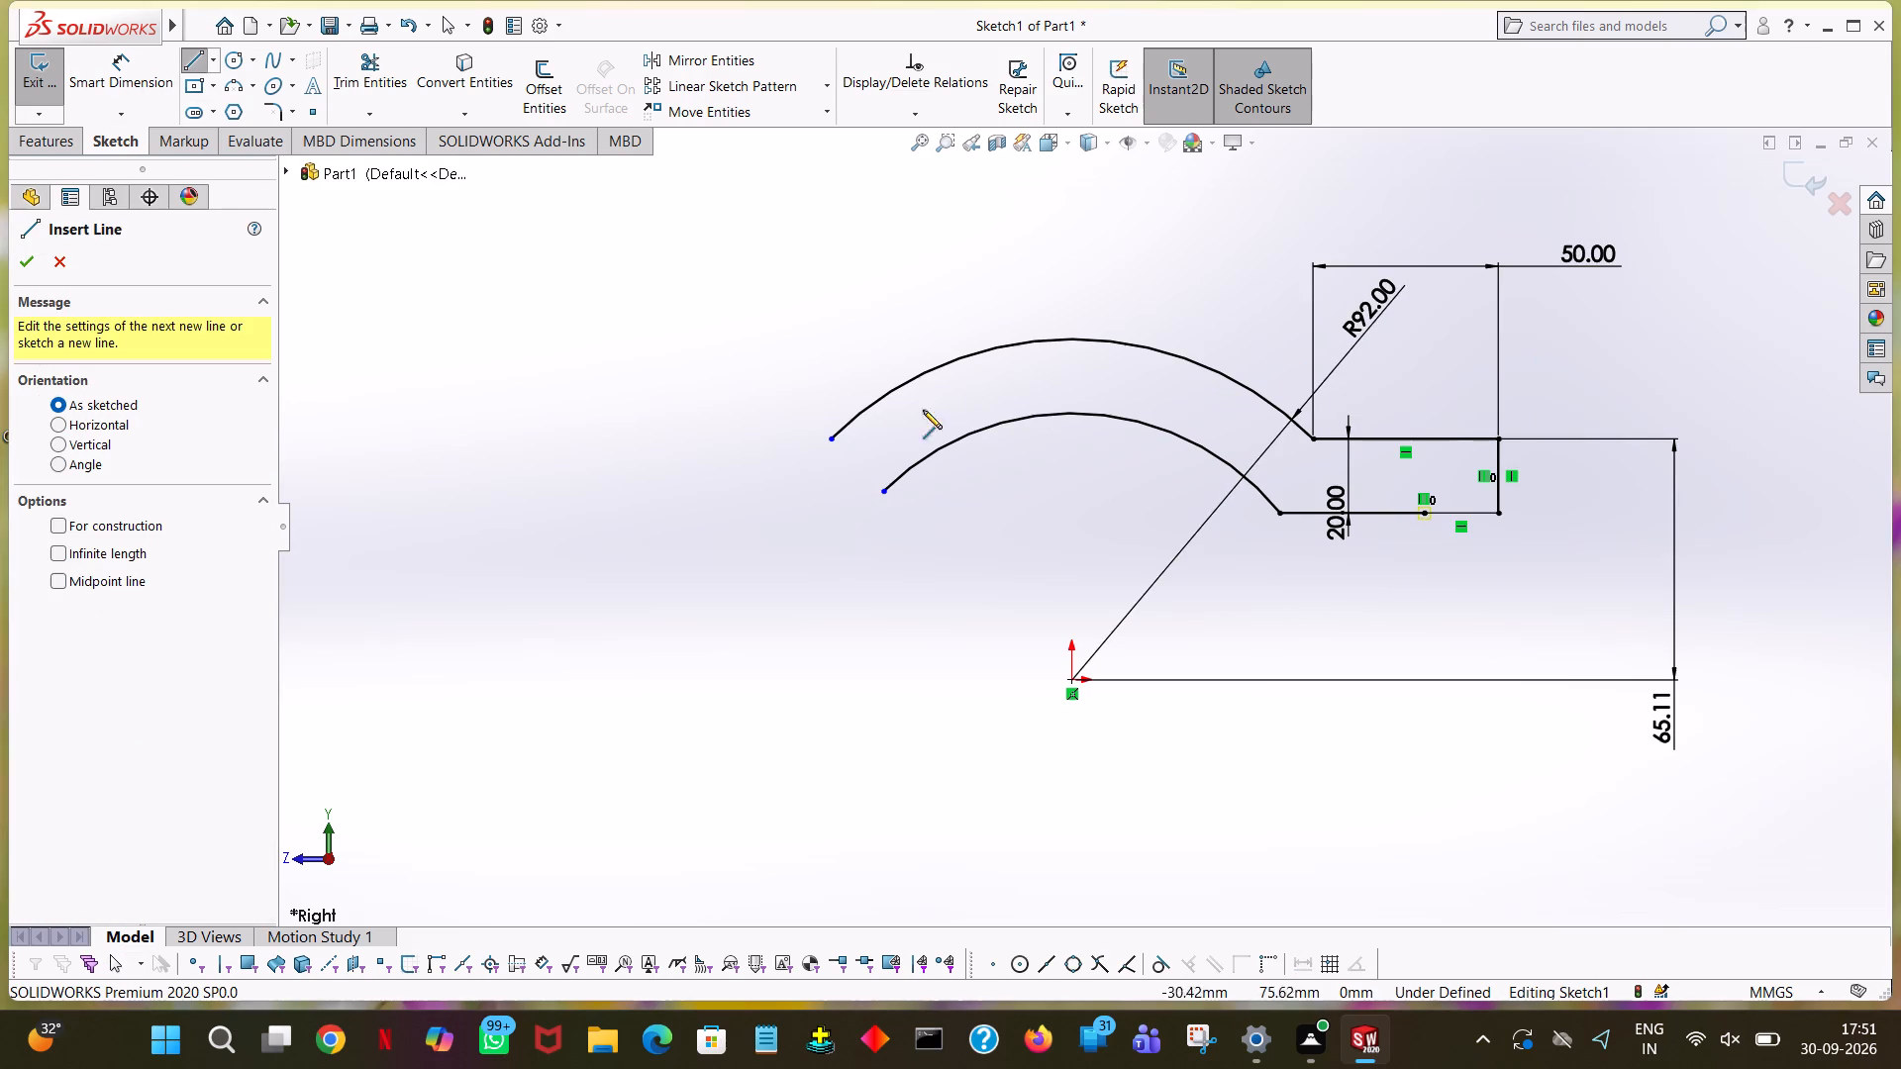
left_click(834, 440)
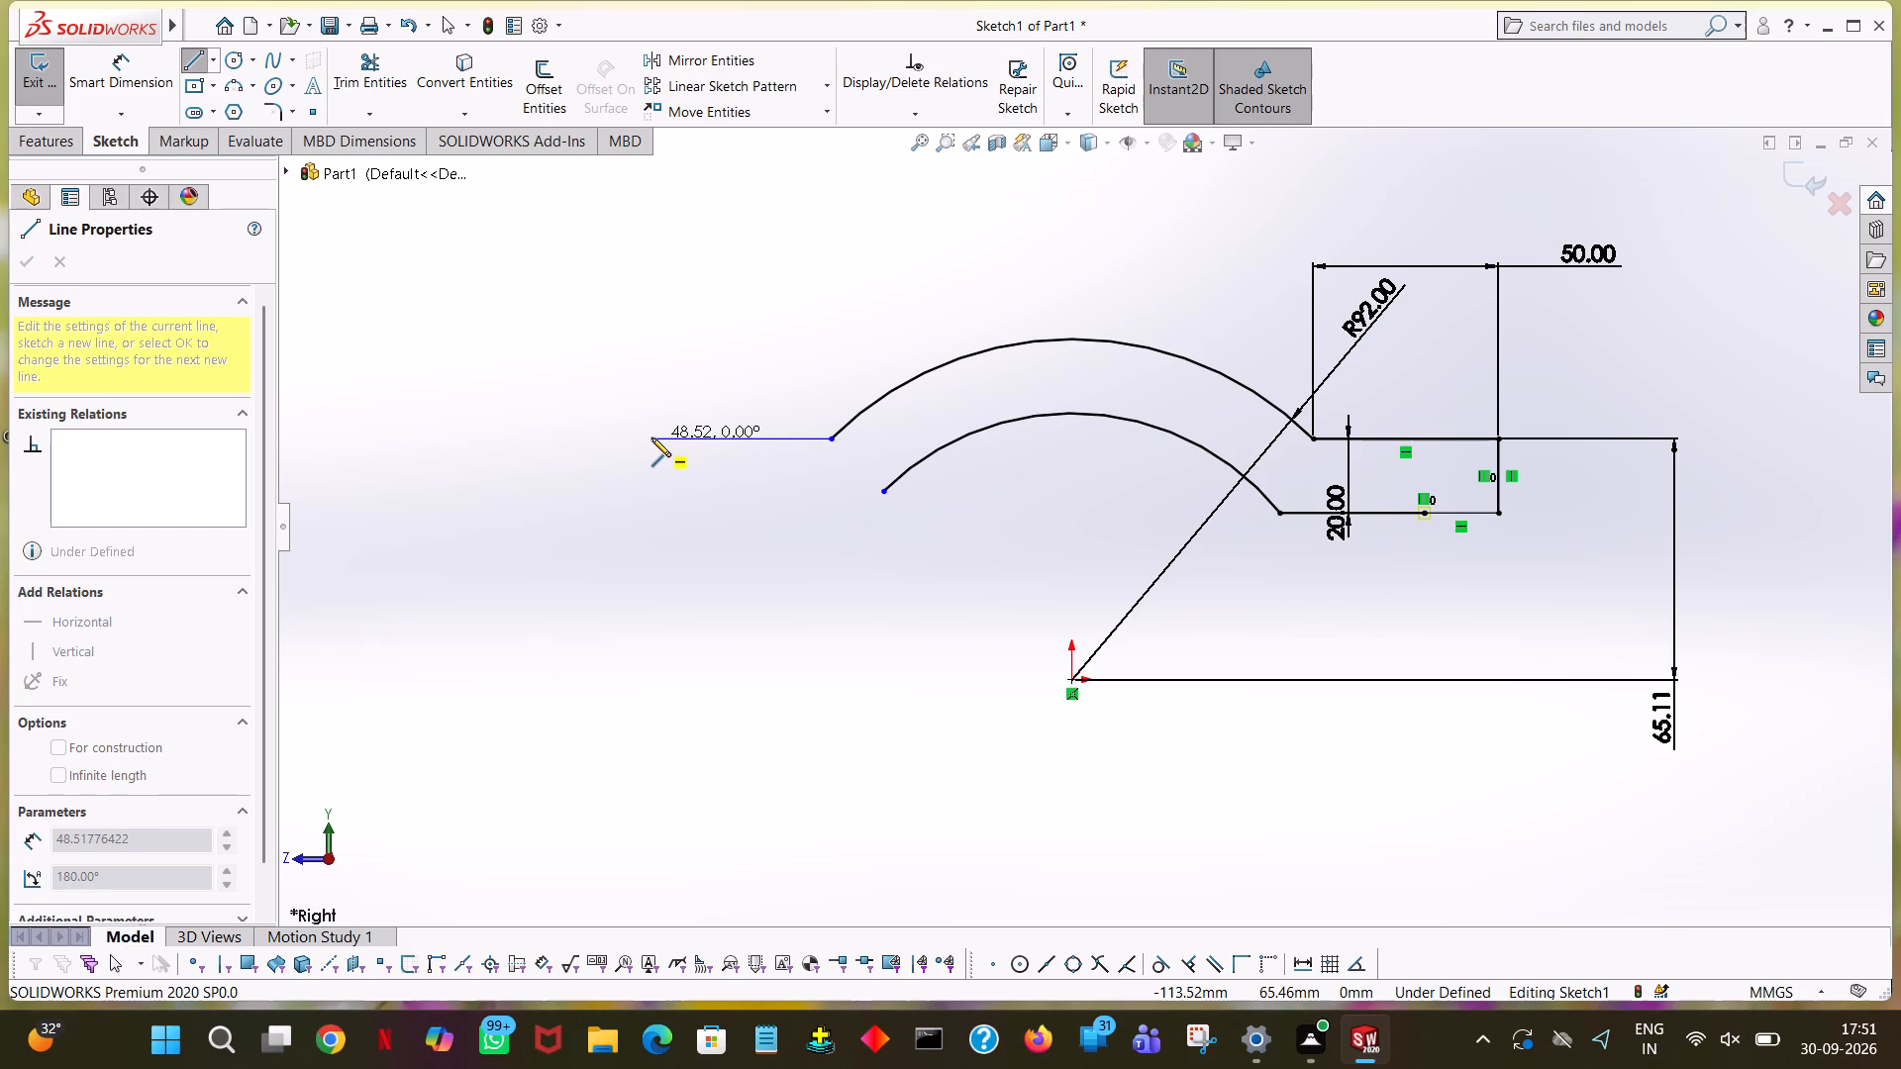
left_click(651, 437)
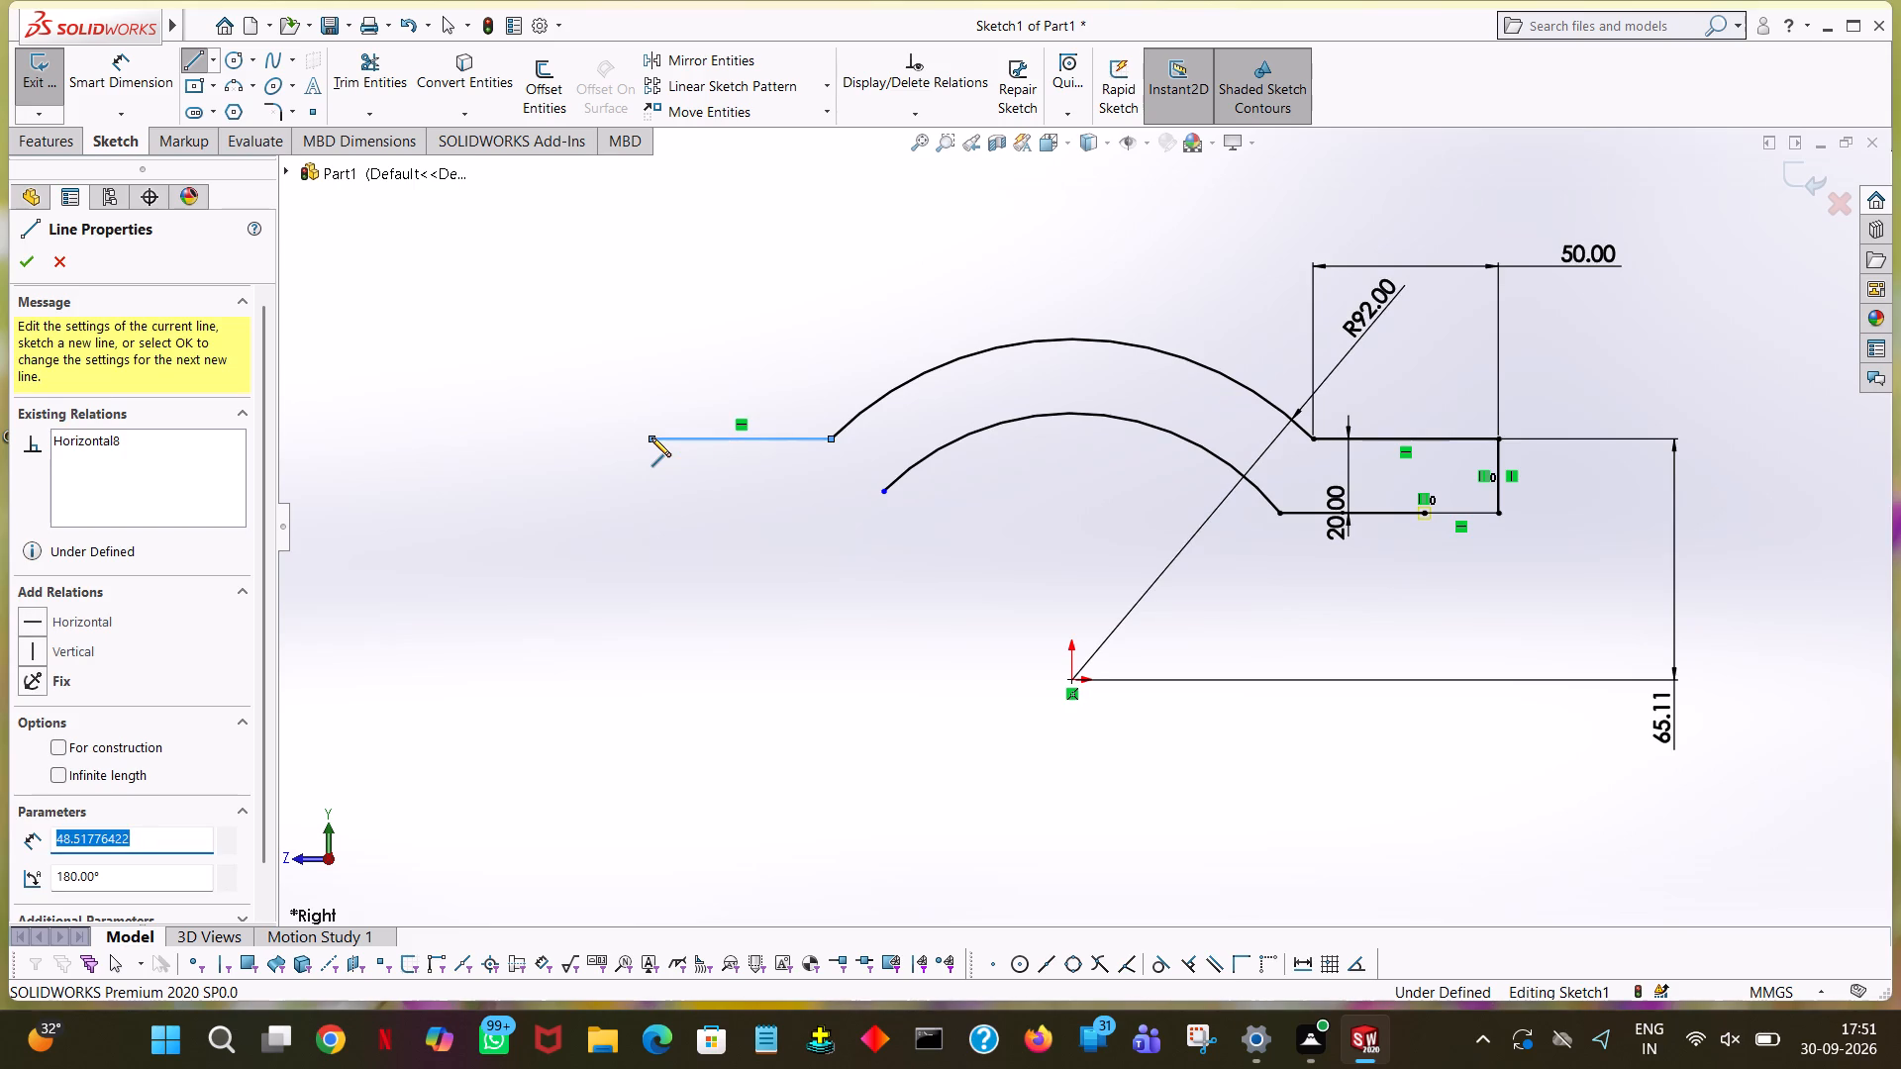
type("50")
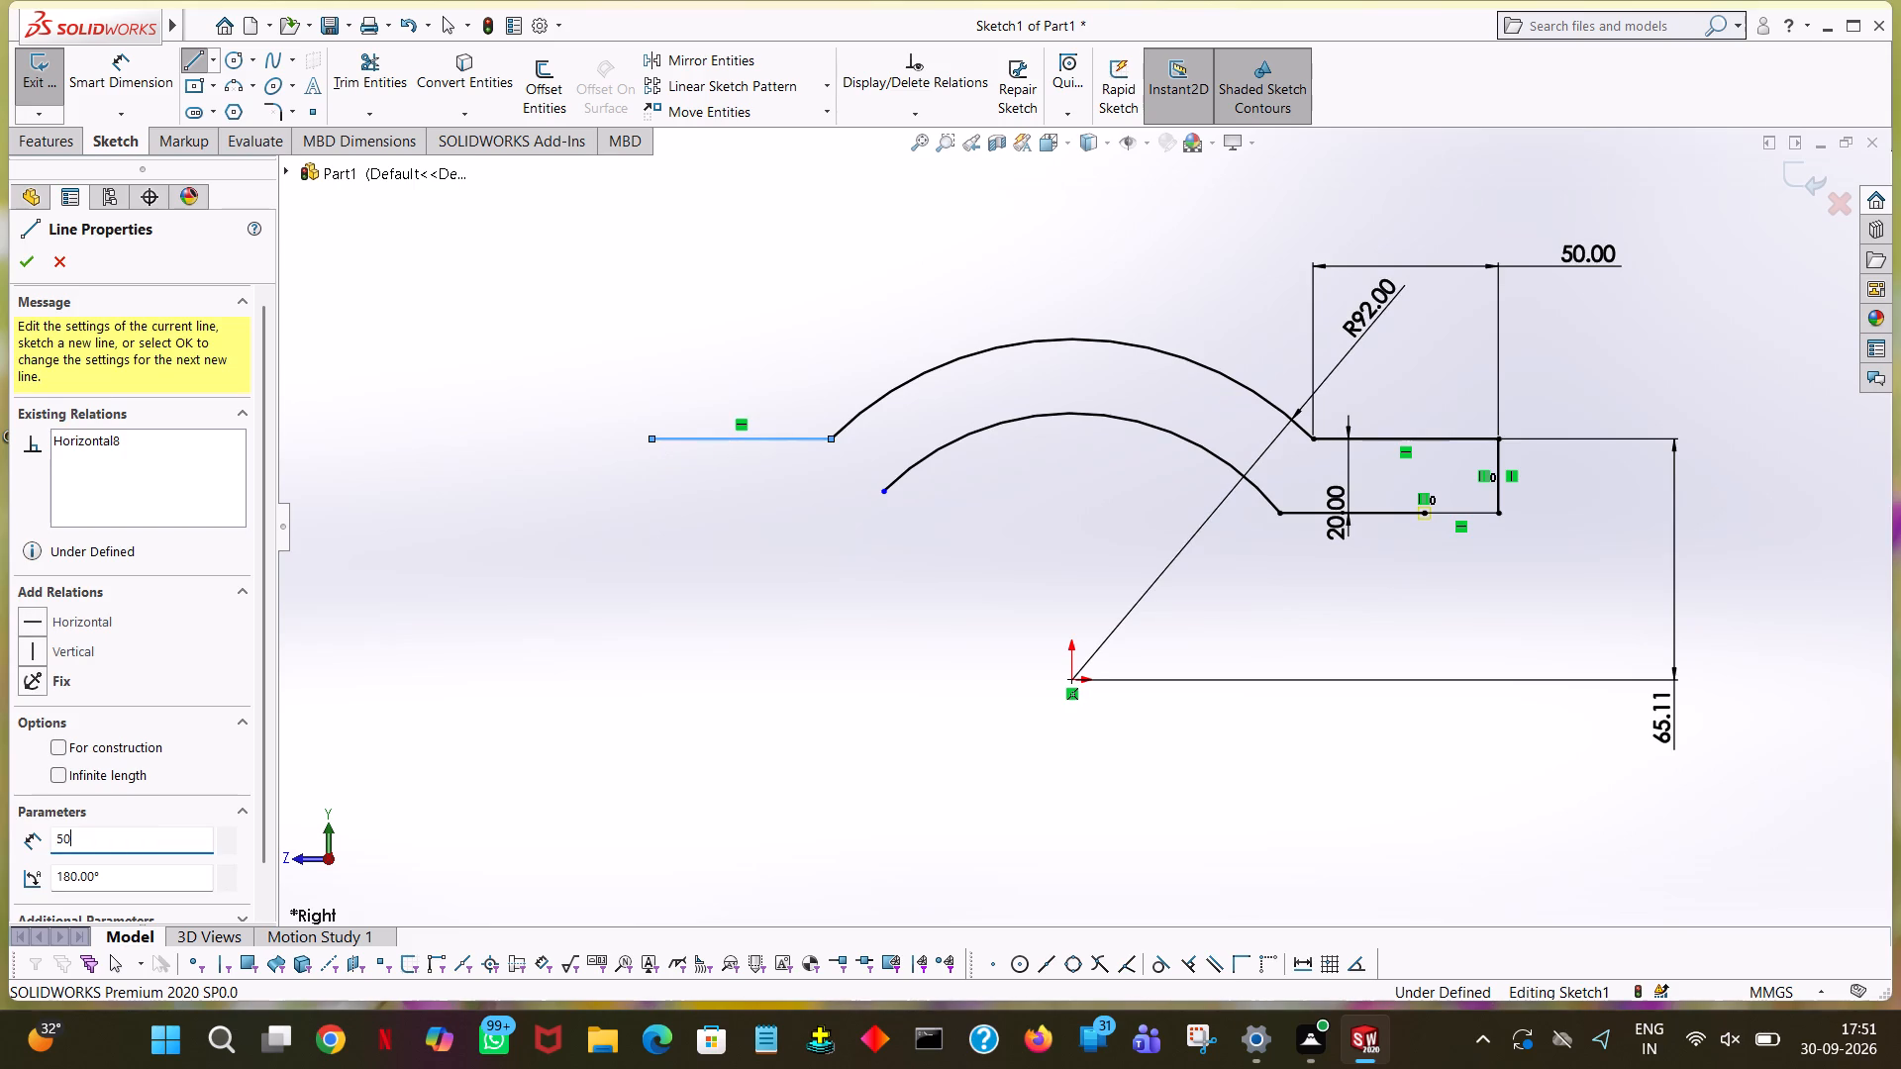
key("Return")
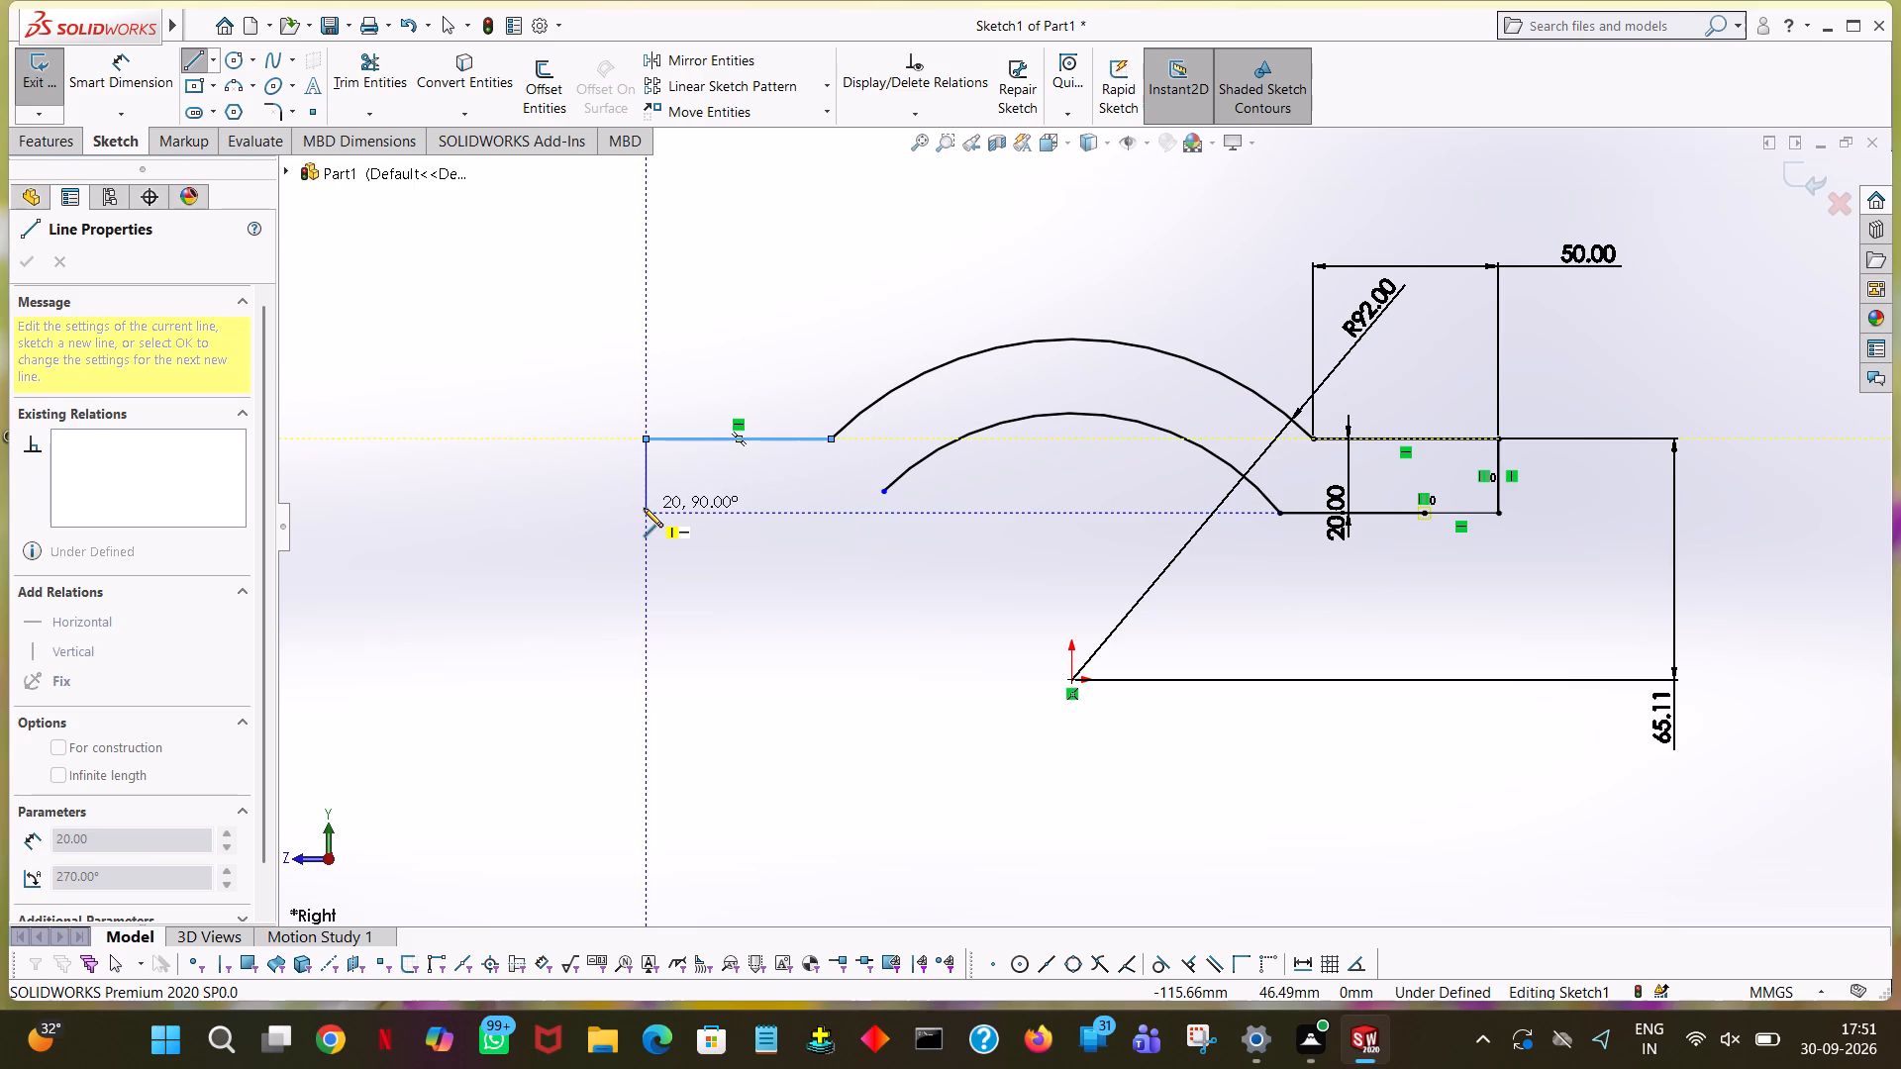
left_click(644, 508)
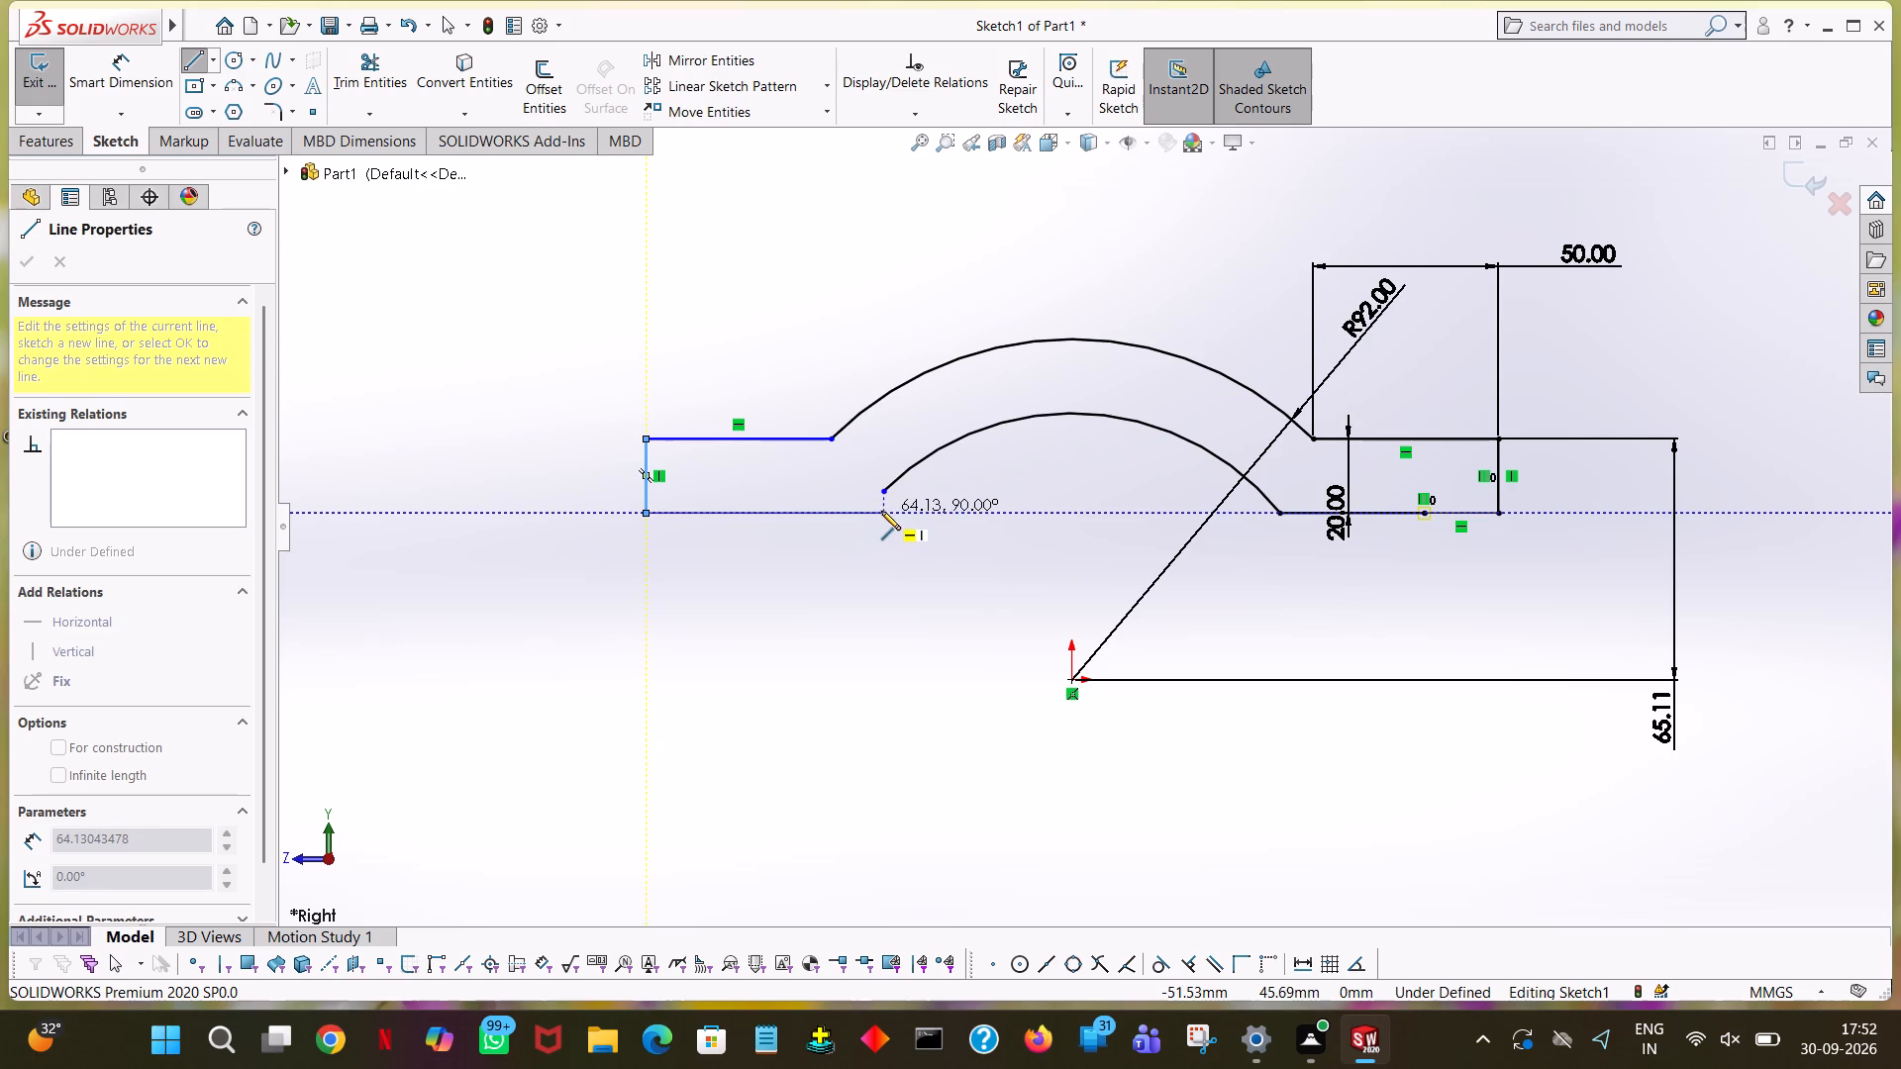
left_click(881, 511)
right_click(881, 511)
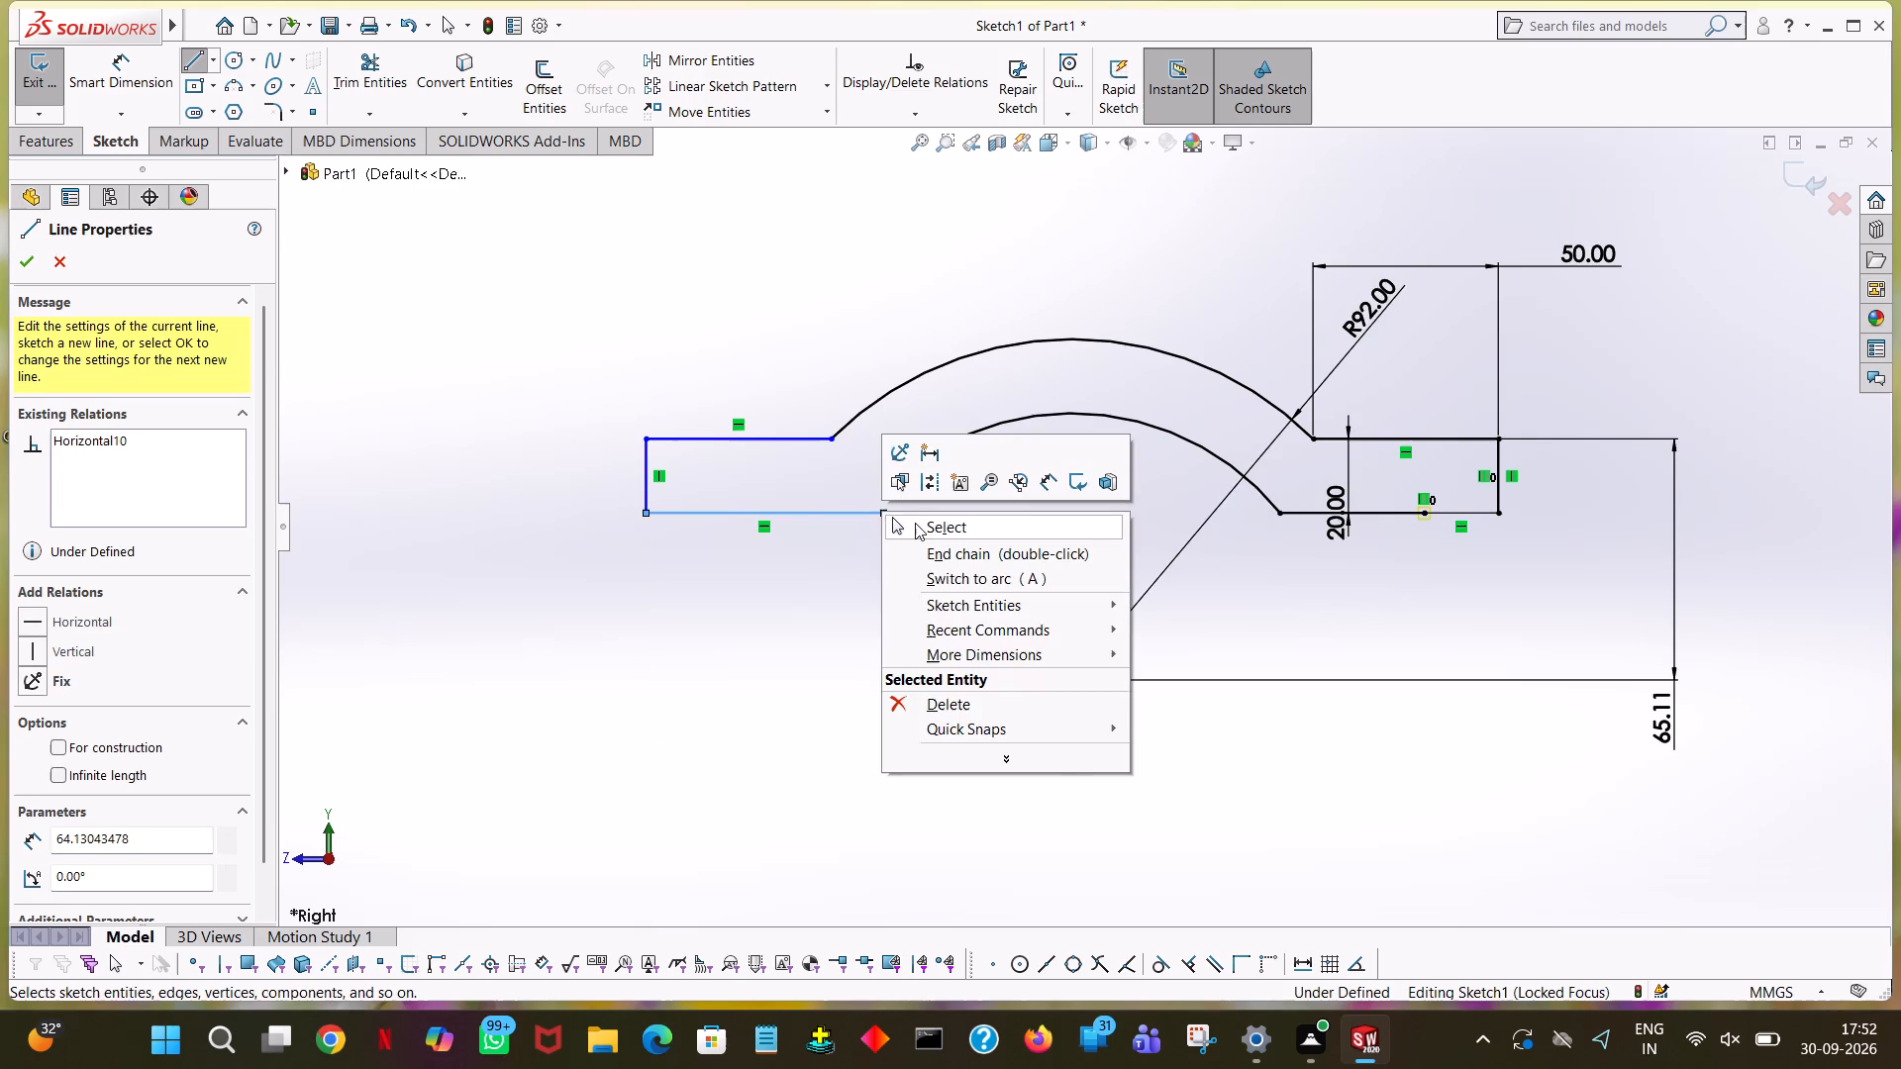
left_click(915, 523)
Extend the inner arc's left end down to the left flange's lower horizontal line.
left_click(374, 115)
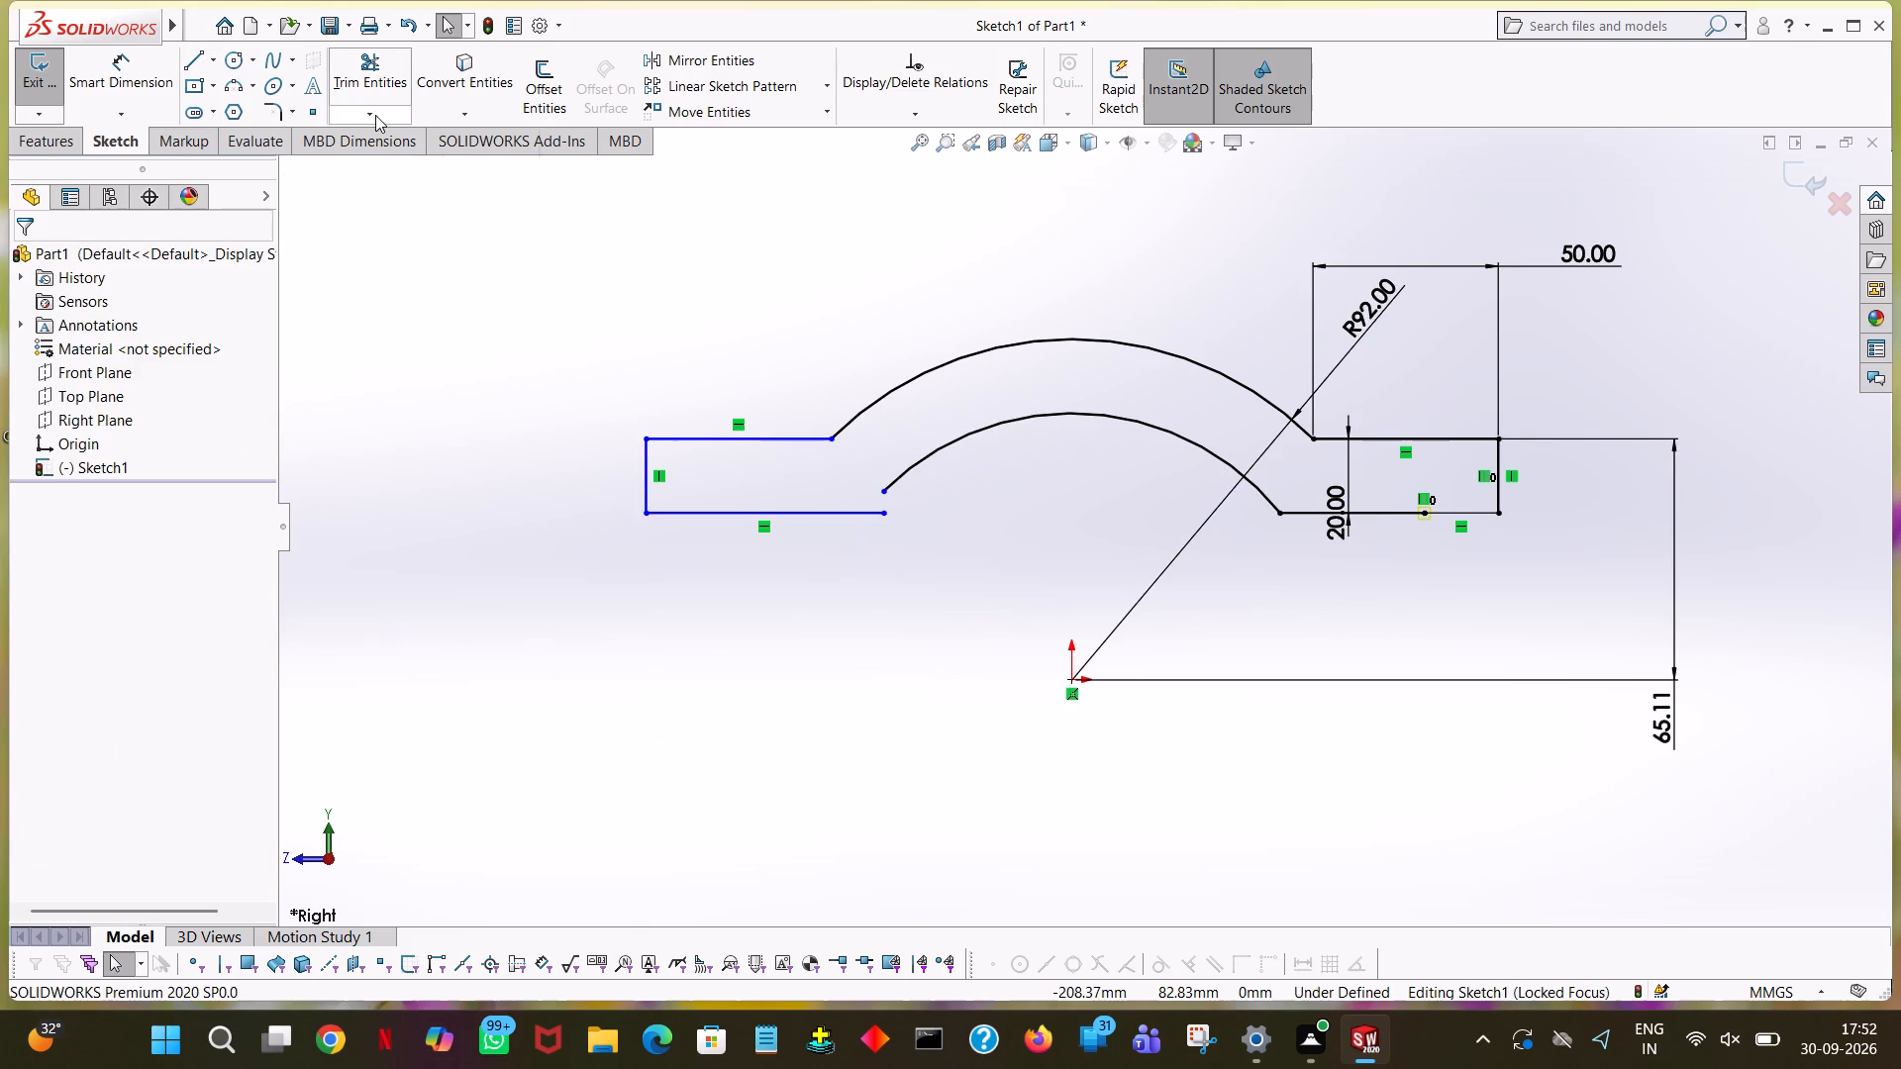
left_click(393, 164)
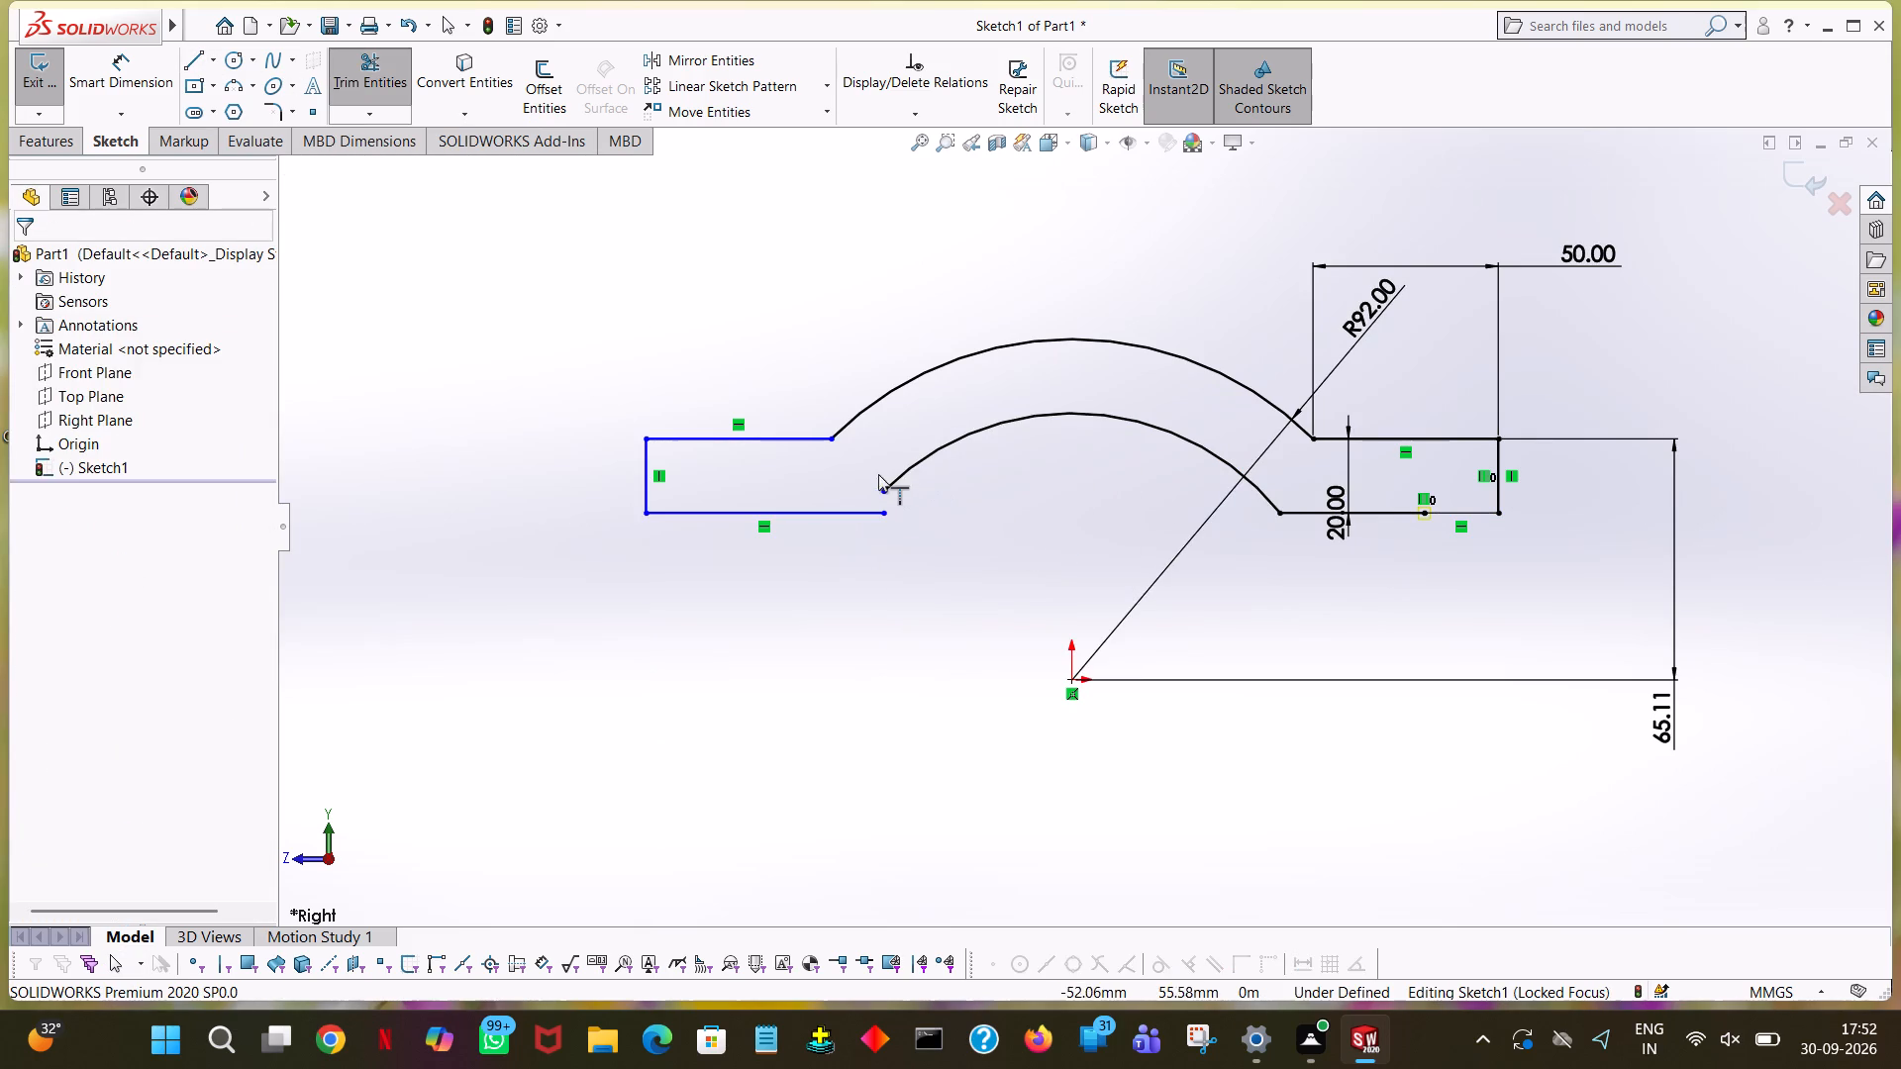
left_click(890, 488)
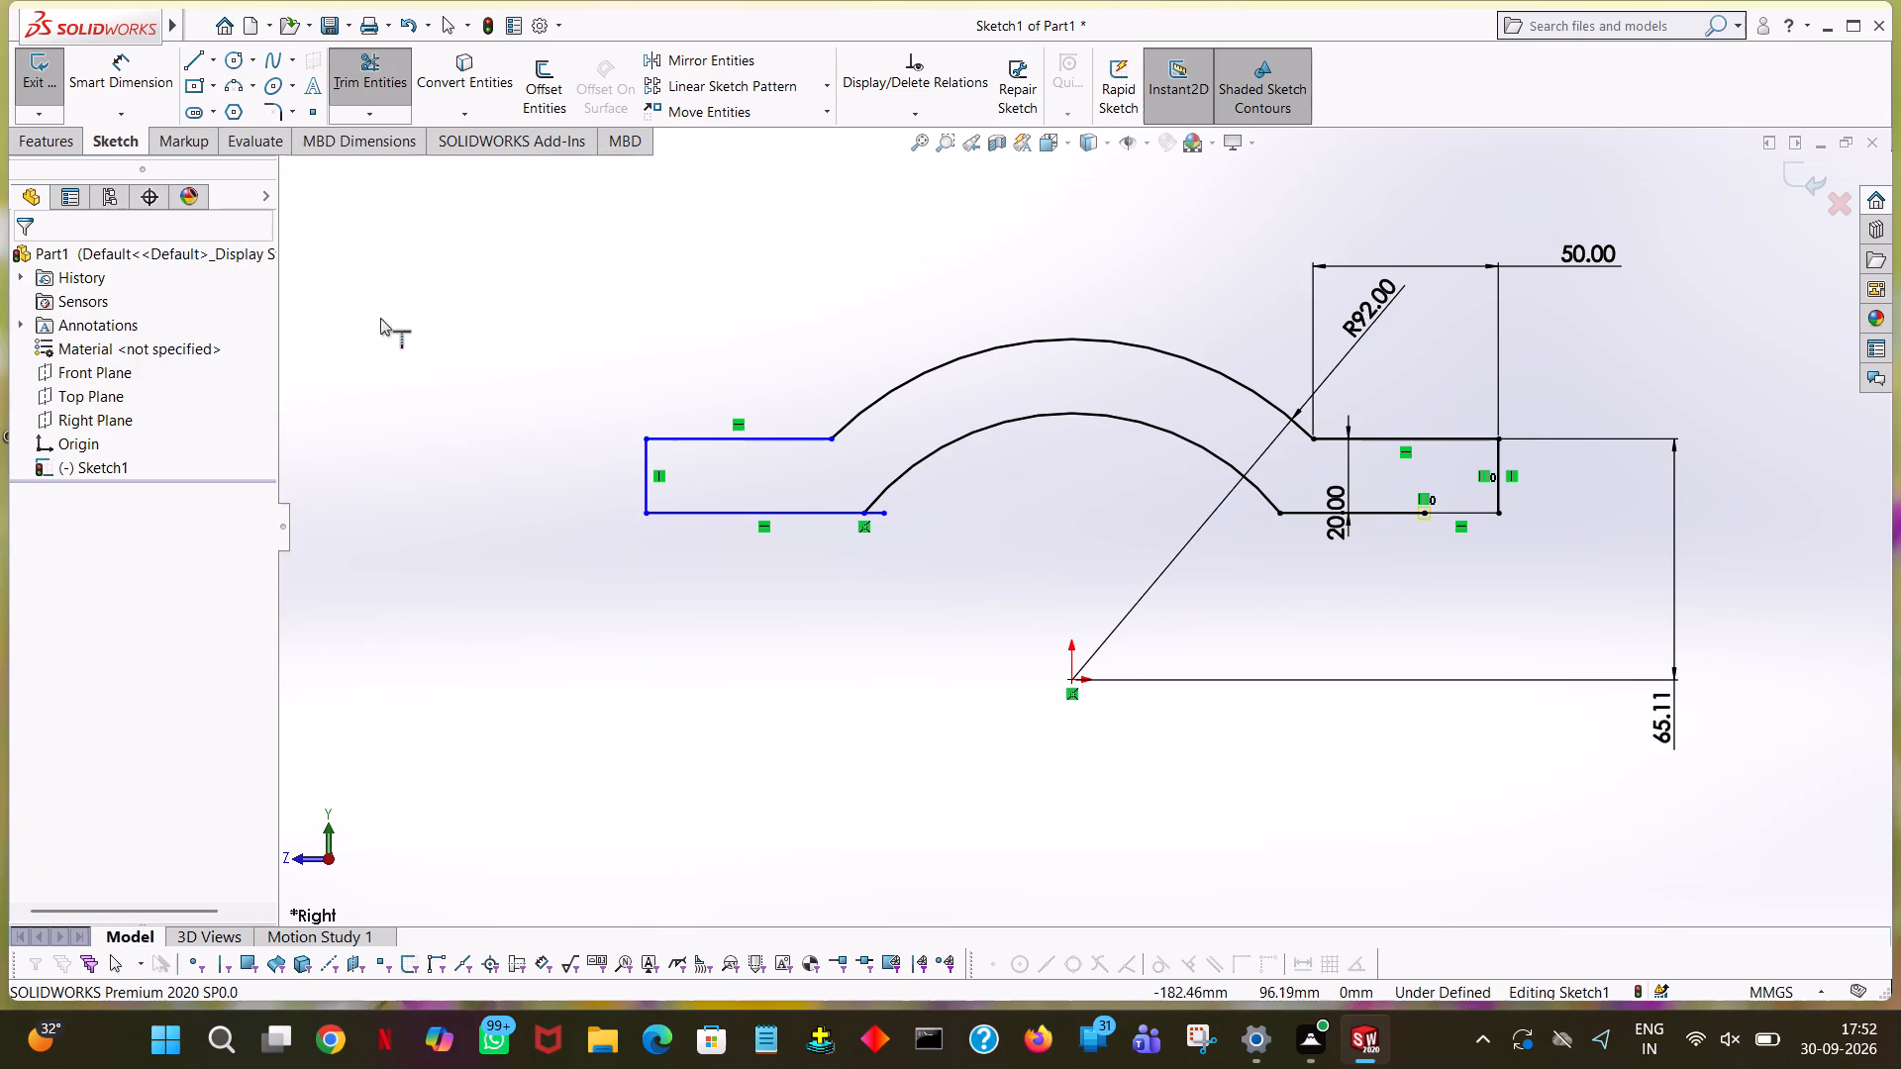
left_click(723, 340)
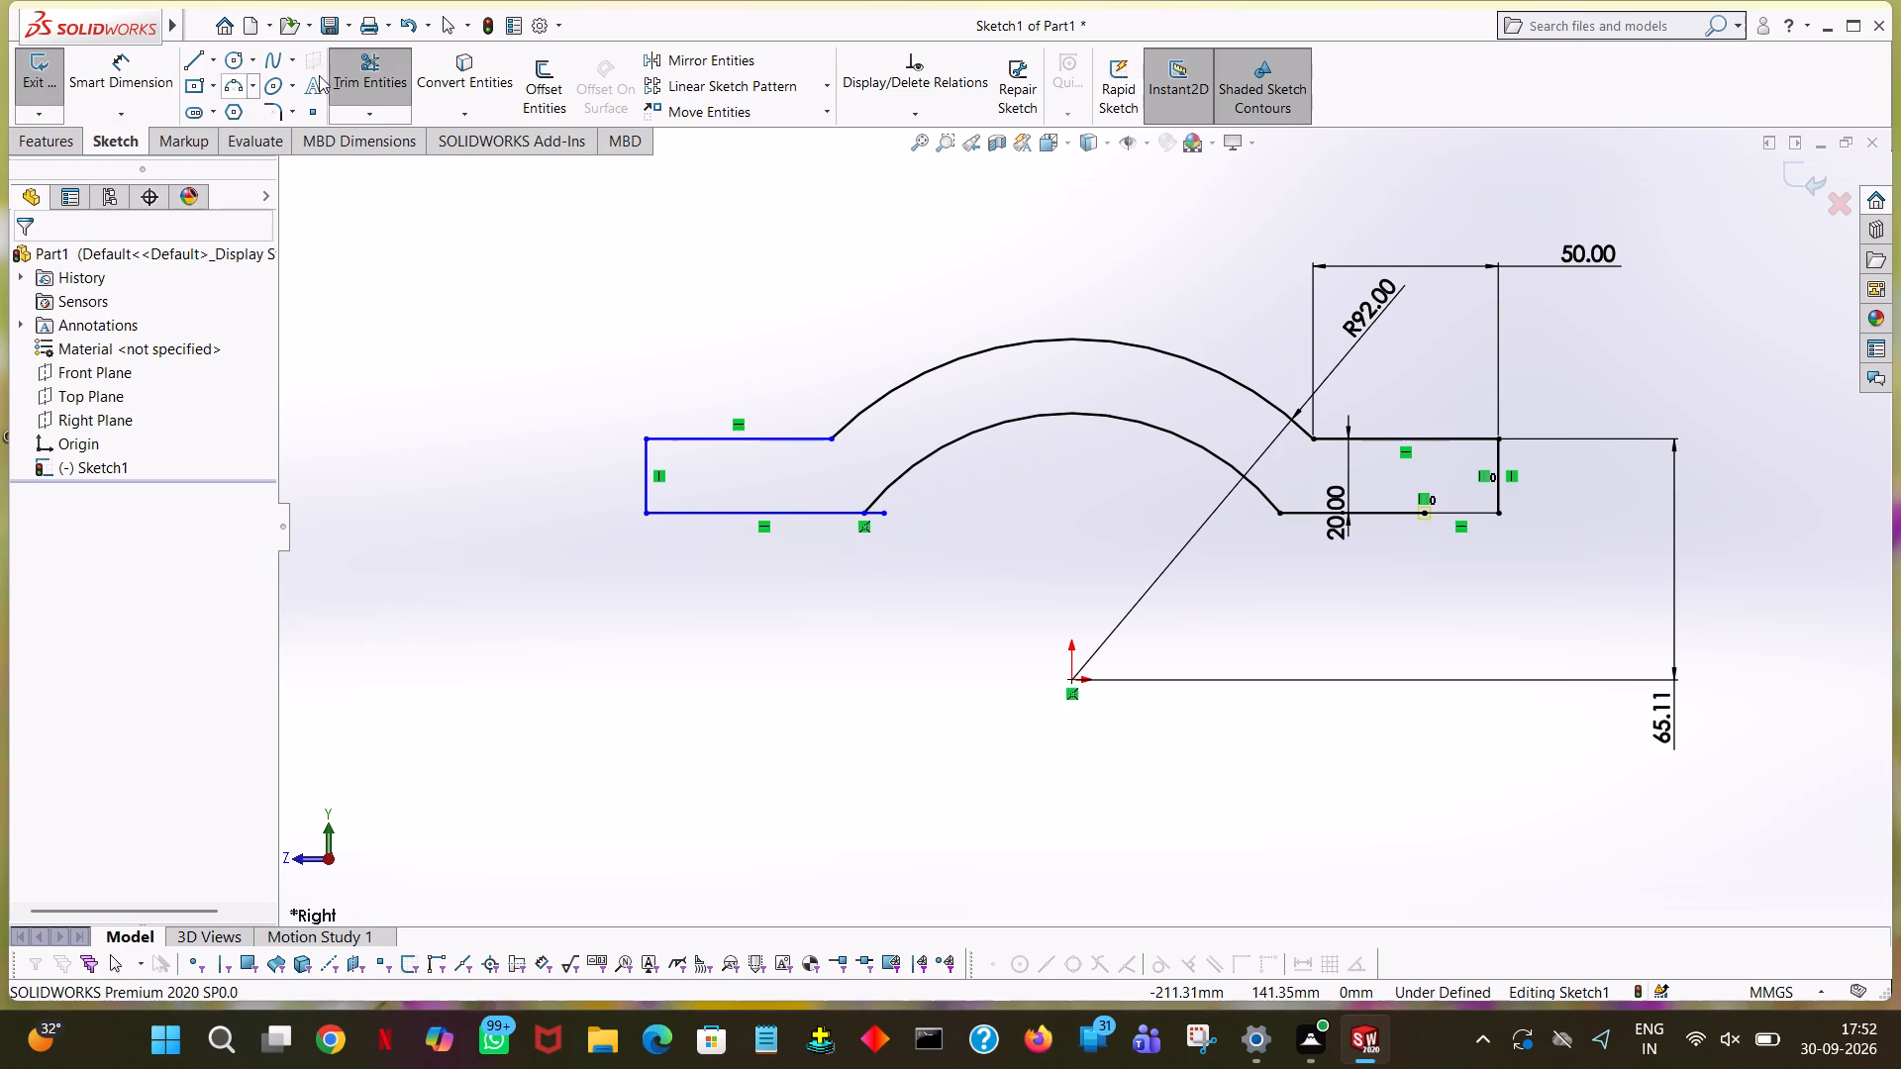
Trim the part of the left flange's lower line that overhangs past the inner arc.
left_click(381, 117)
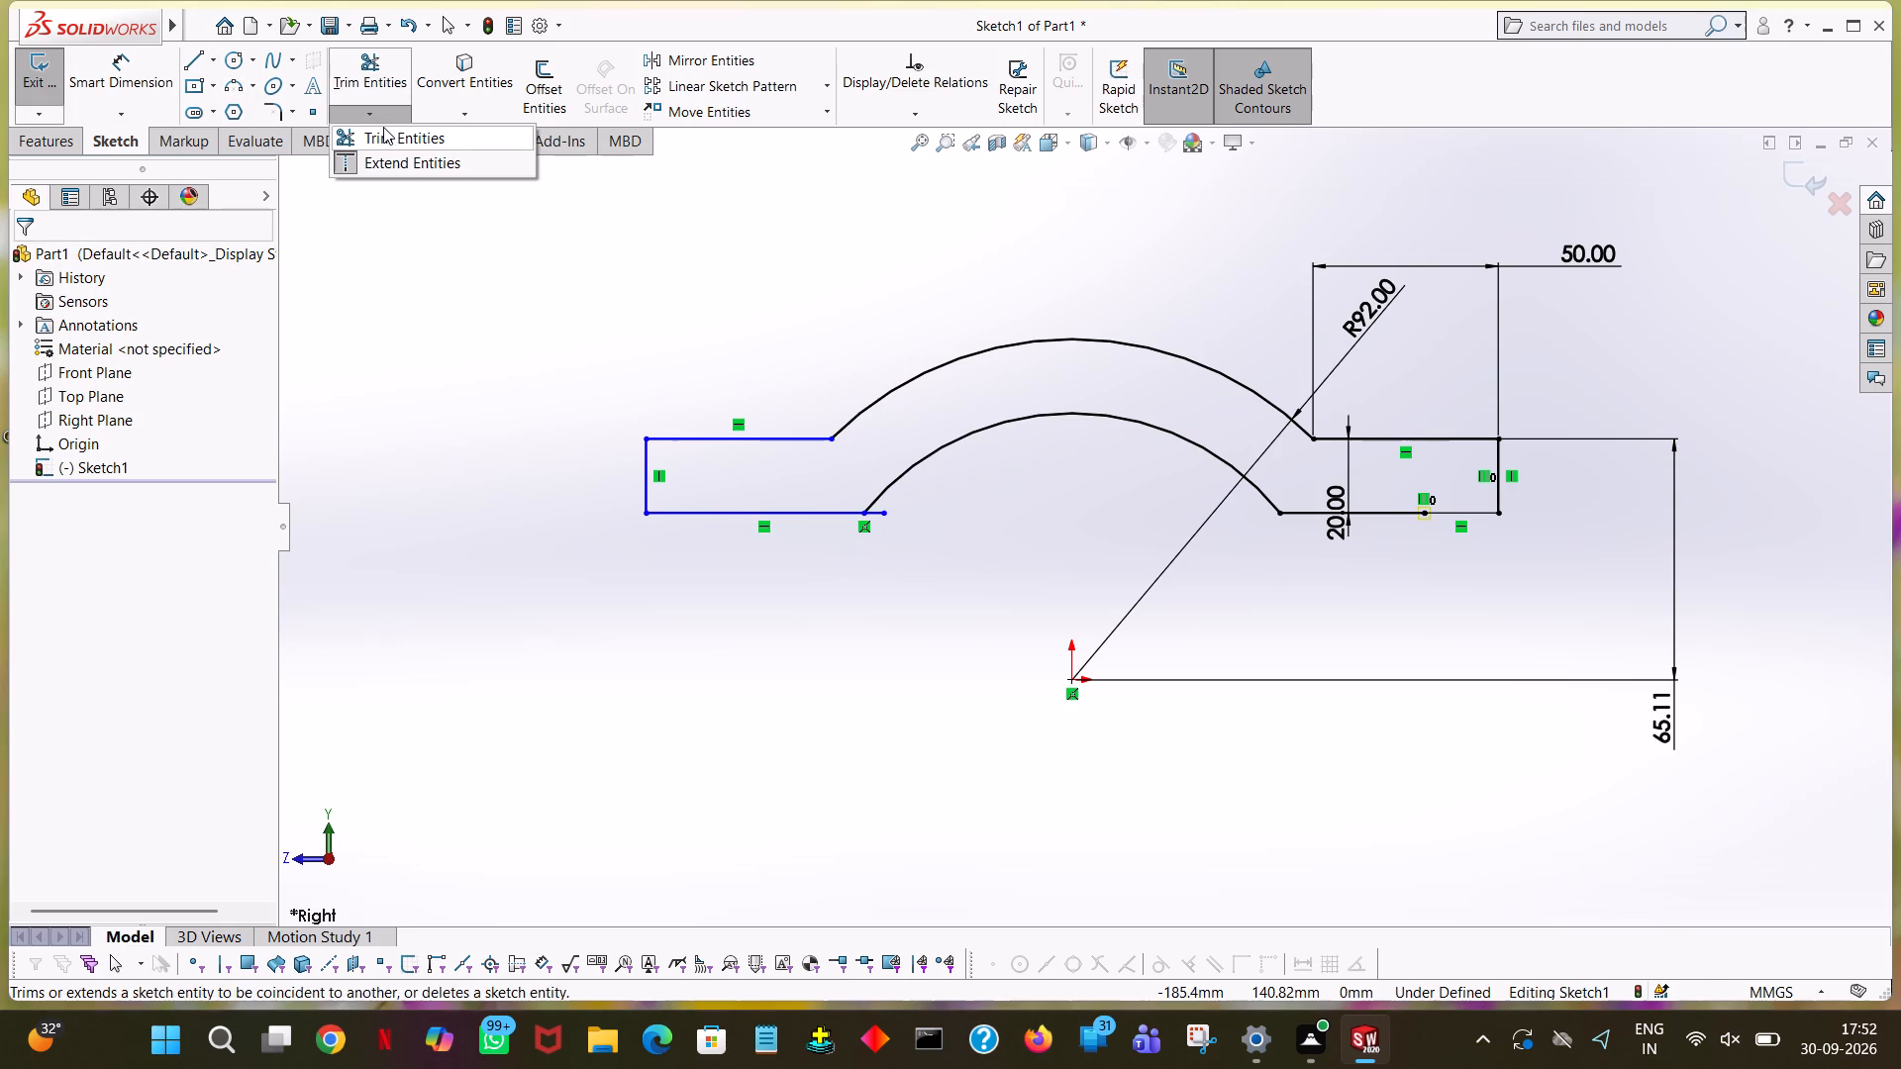
left_click(383, 127)
left_click(879, 512)
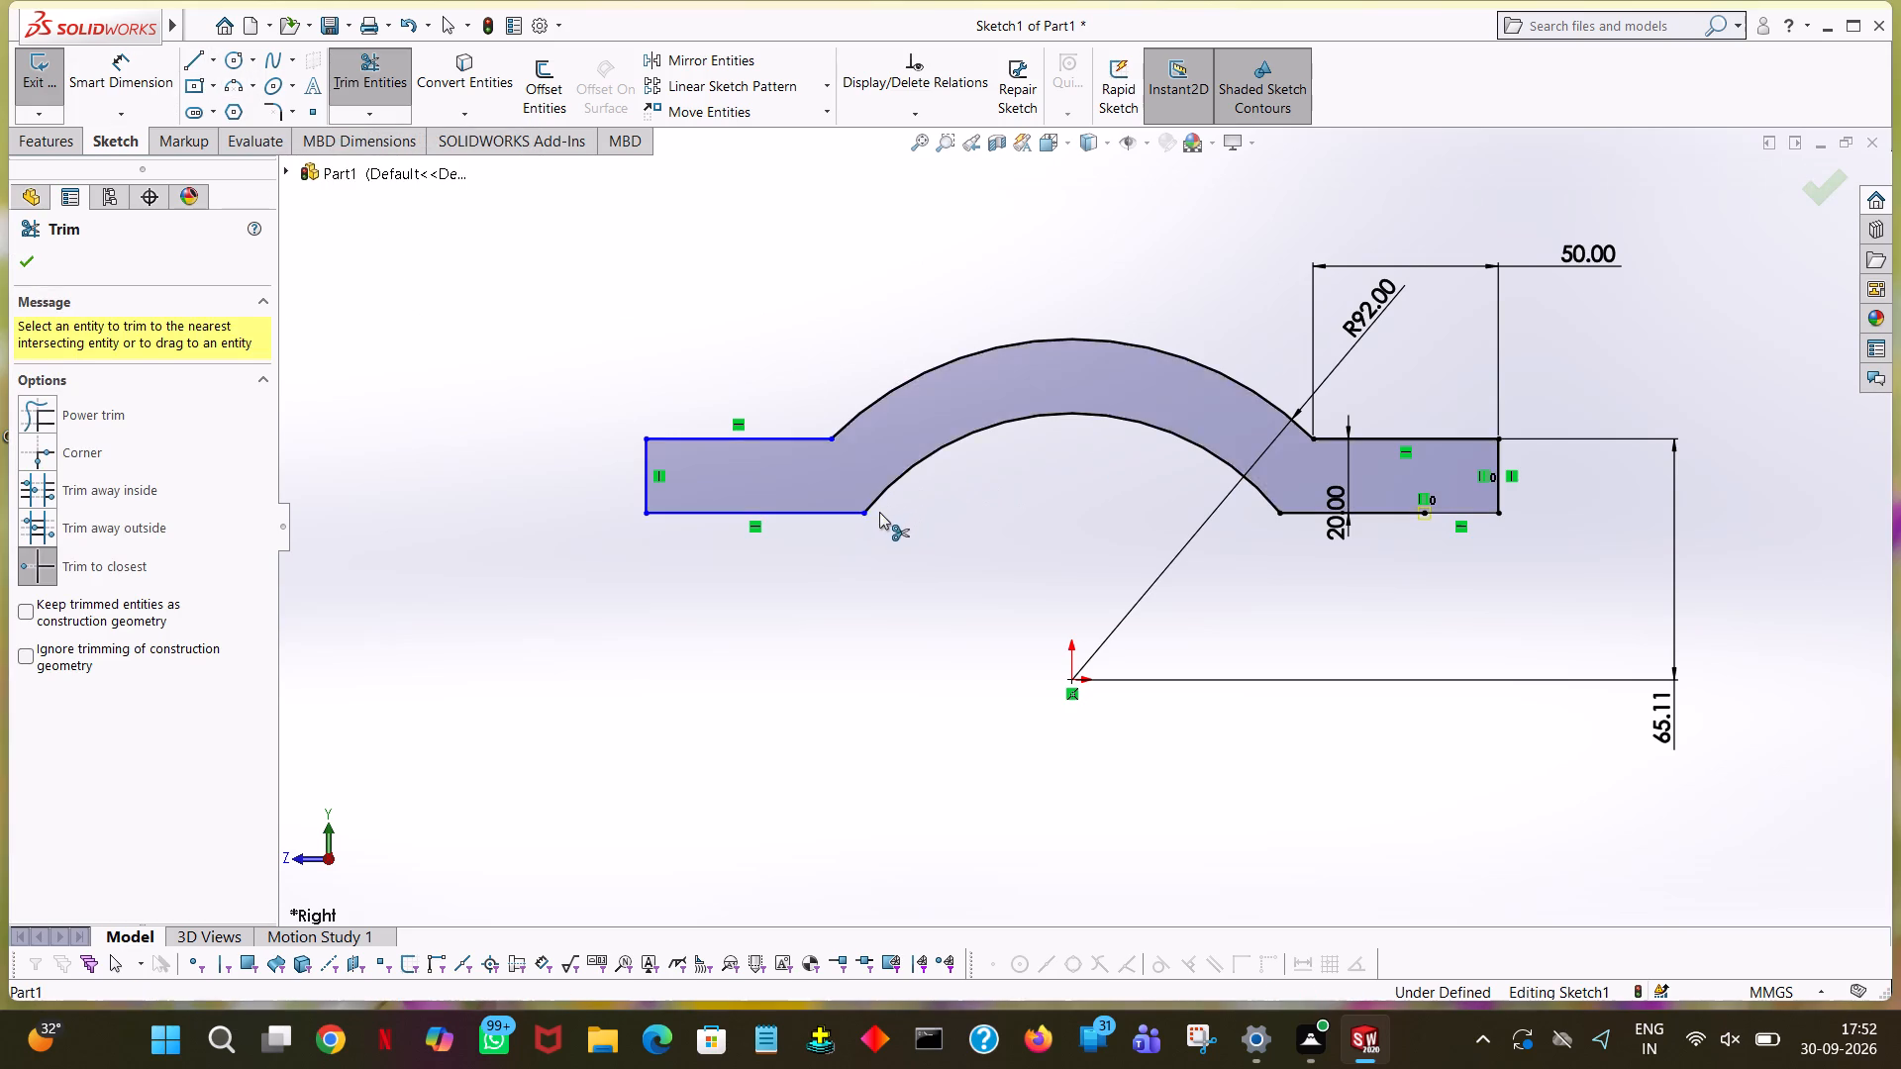
left_click(889, 233)
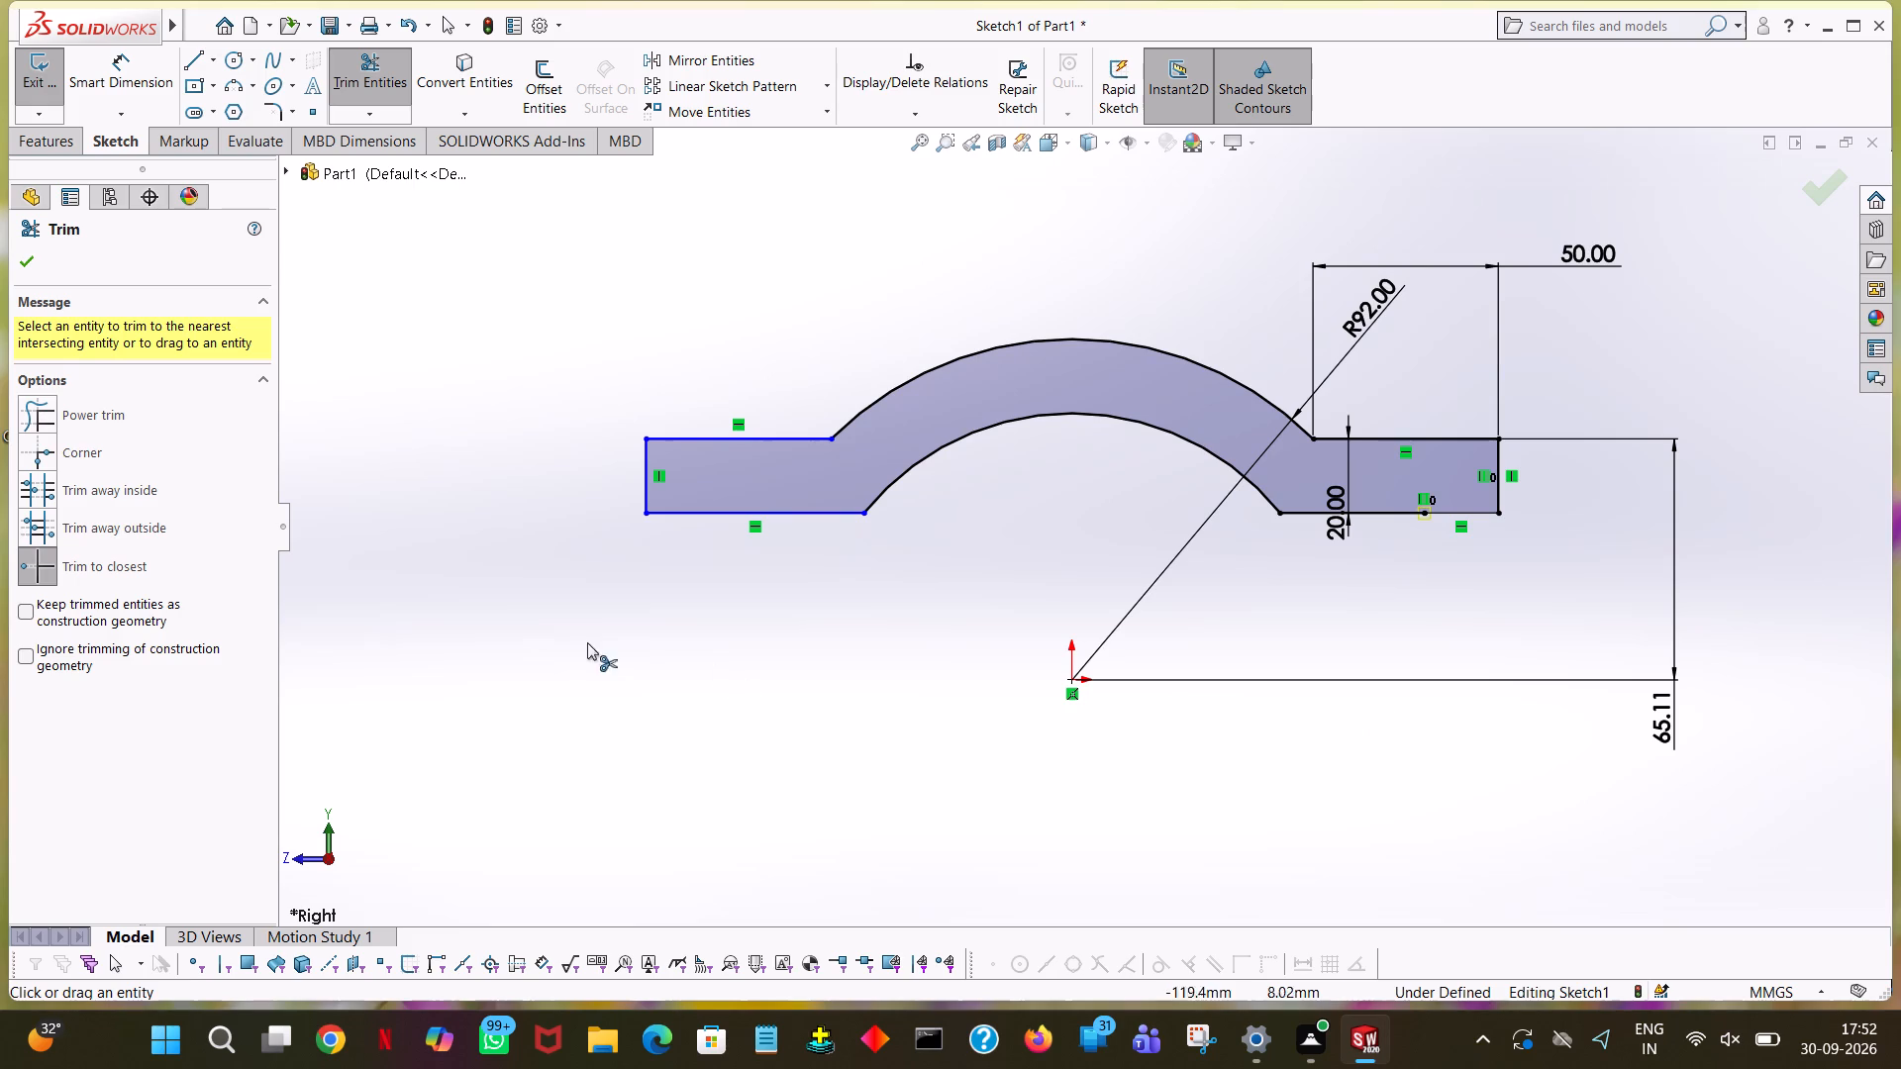
middle_click(338, 352)
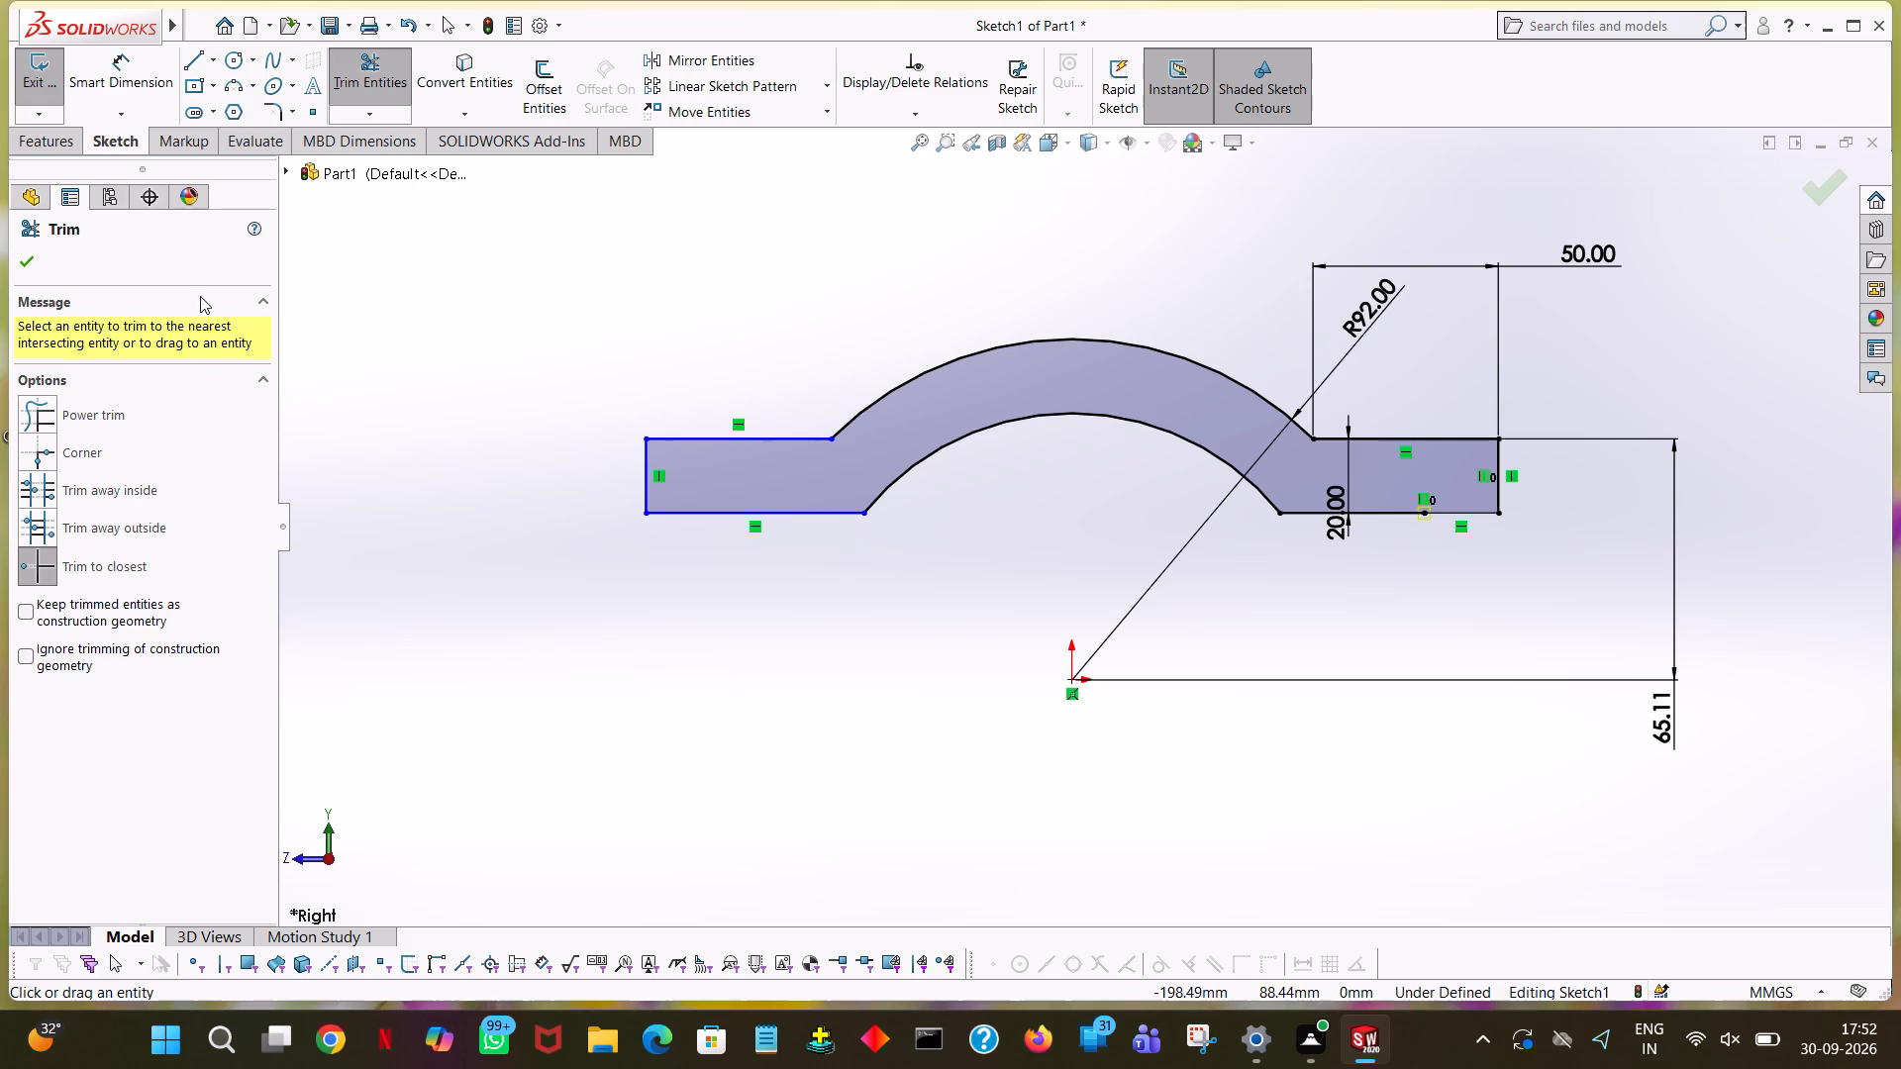
left_click(27, 266)
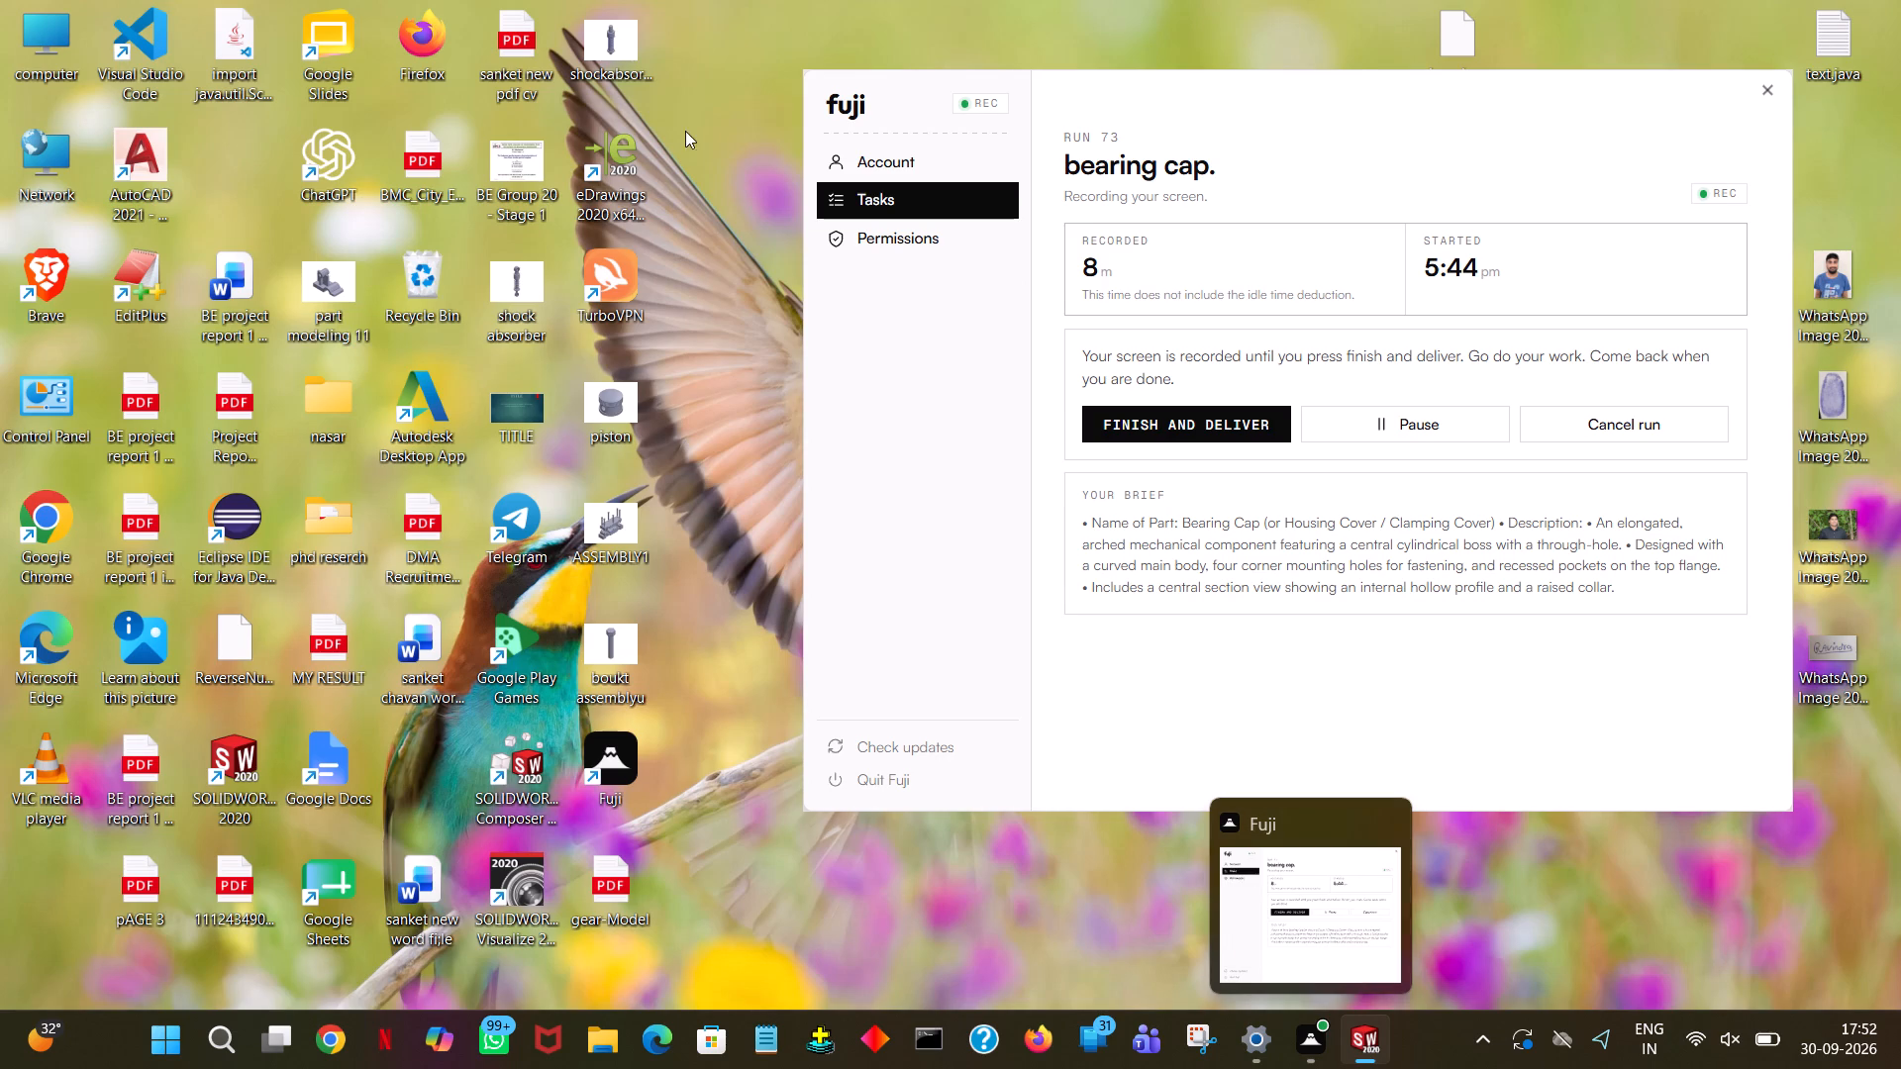
Dimension the lengths of the left flange's upper horizontal line and its vertical end line, accepting the current values.
left_click(100, 56)
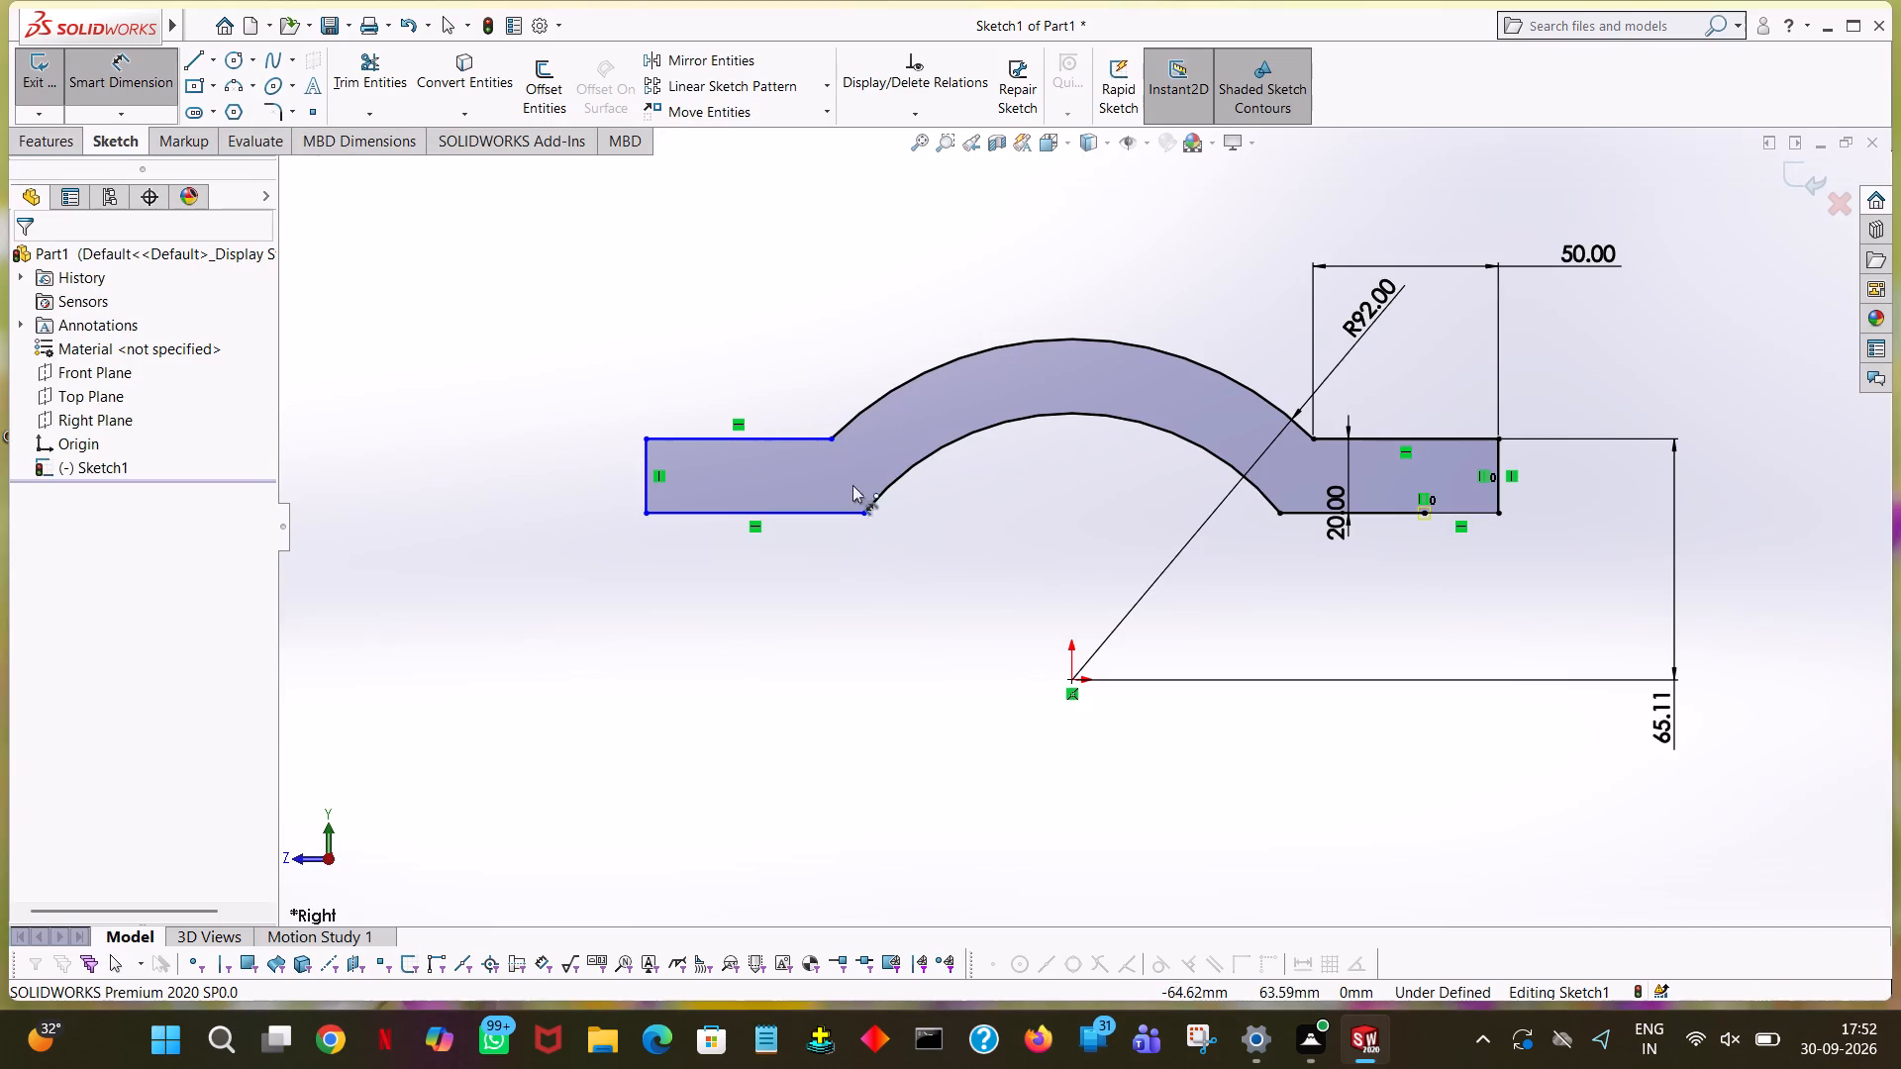
left_click(724, 443)
left_click(726, 367)
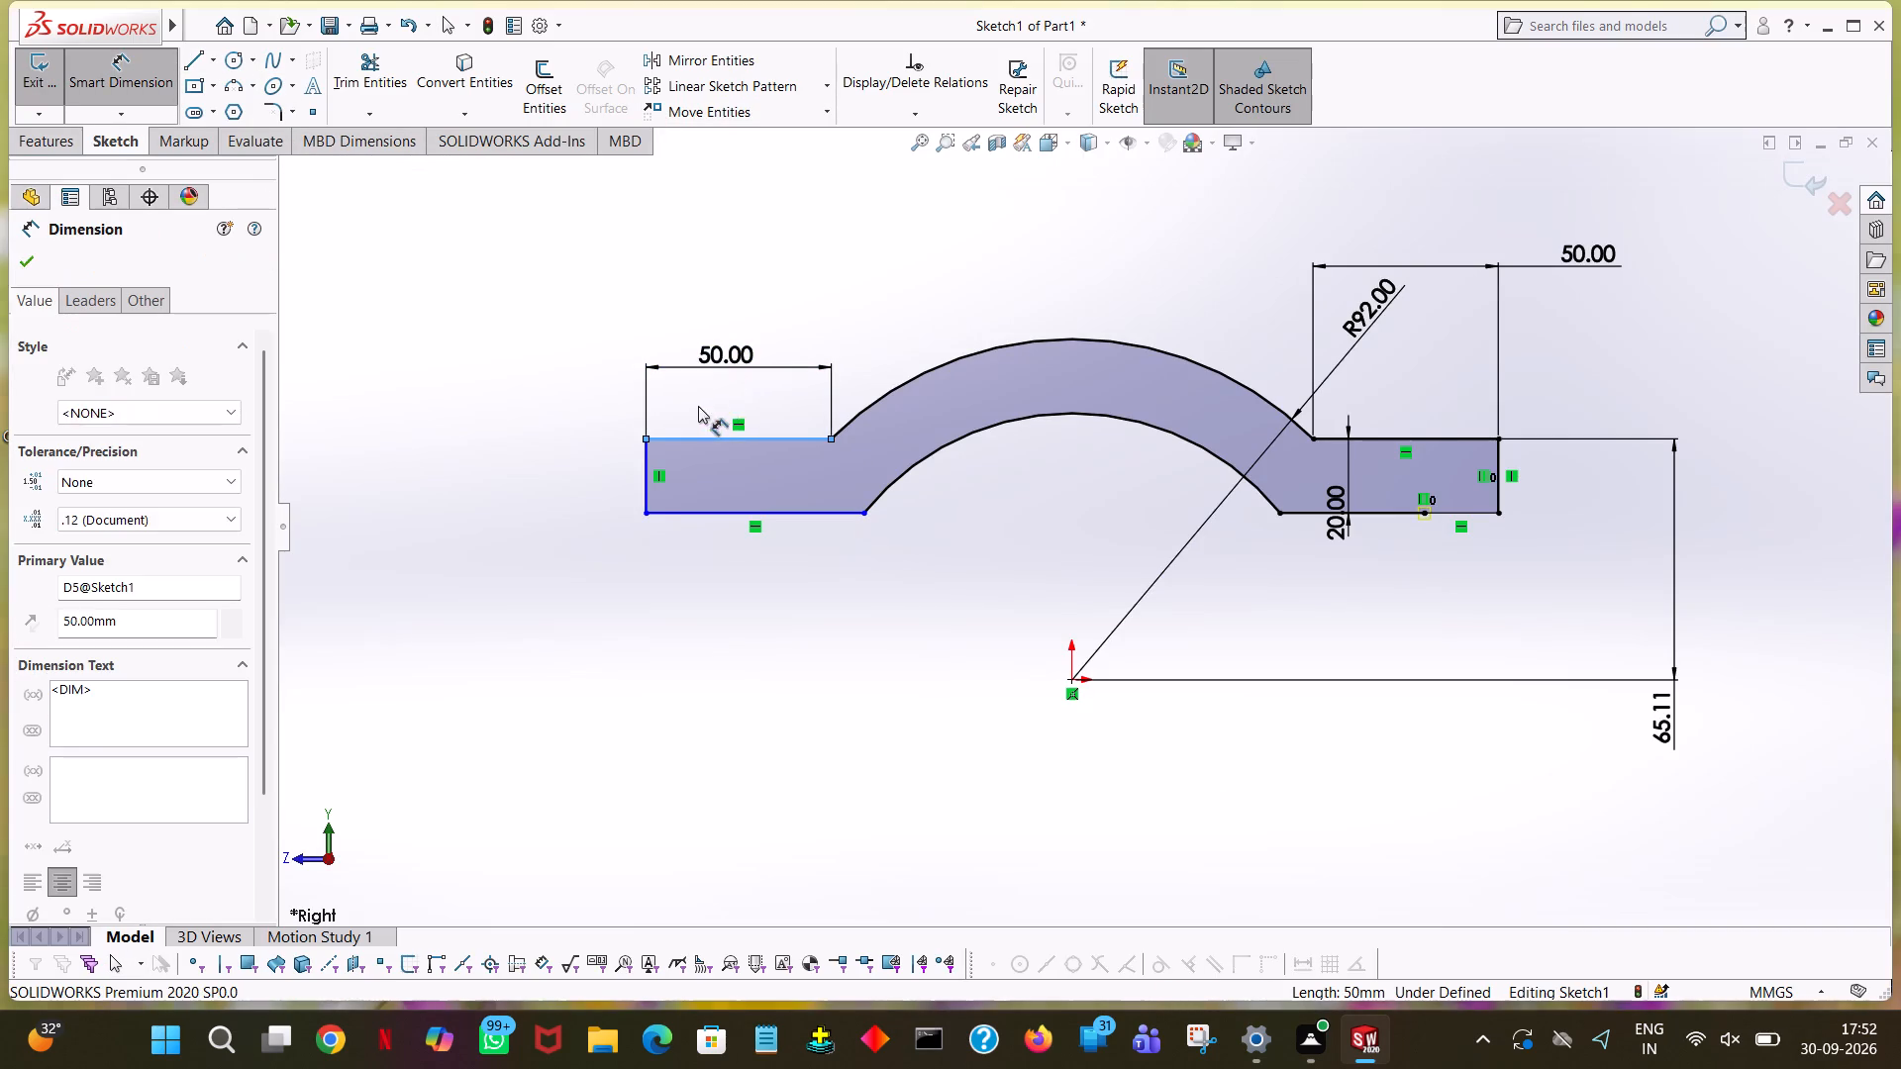
left_click(650, 335)
left_click(850, 267)
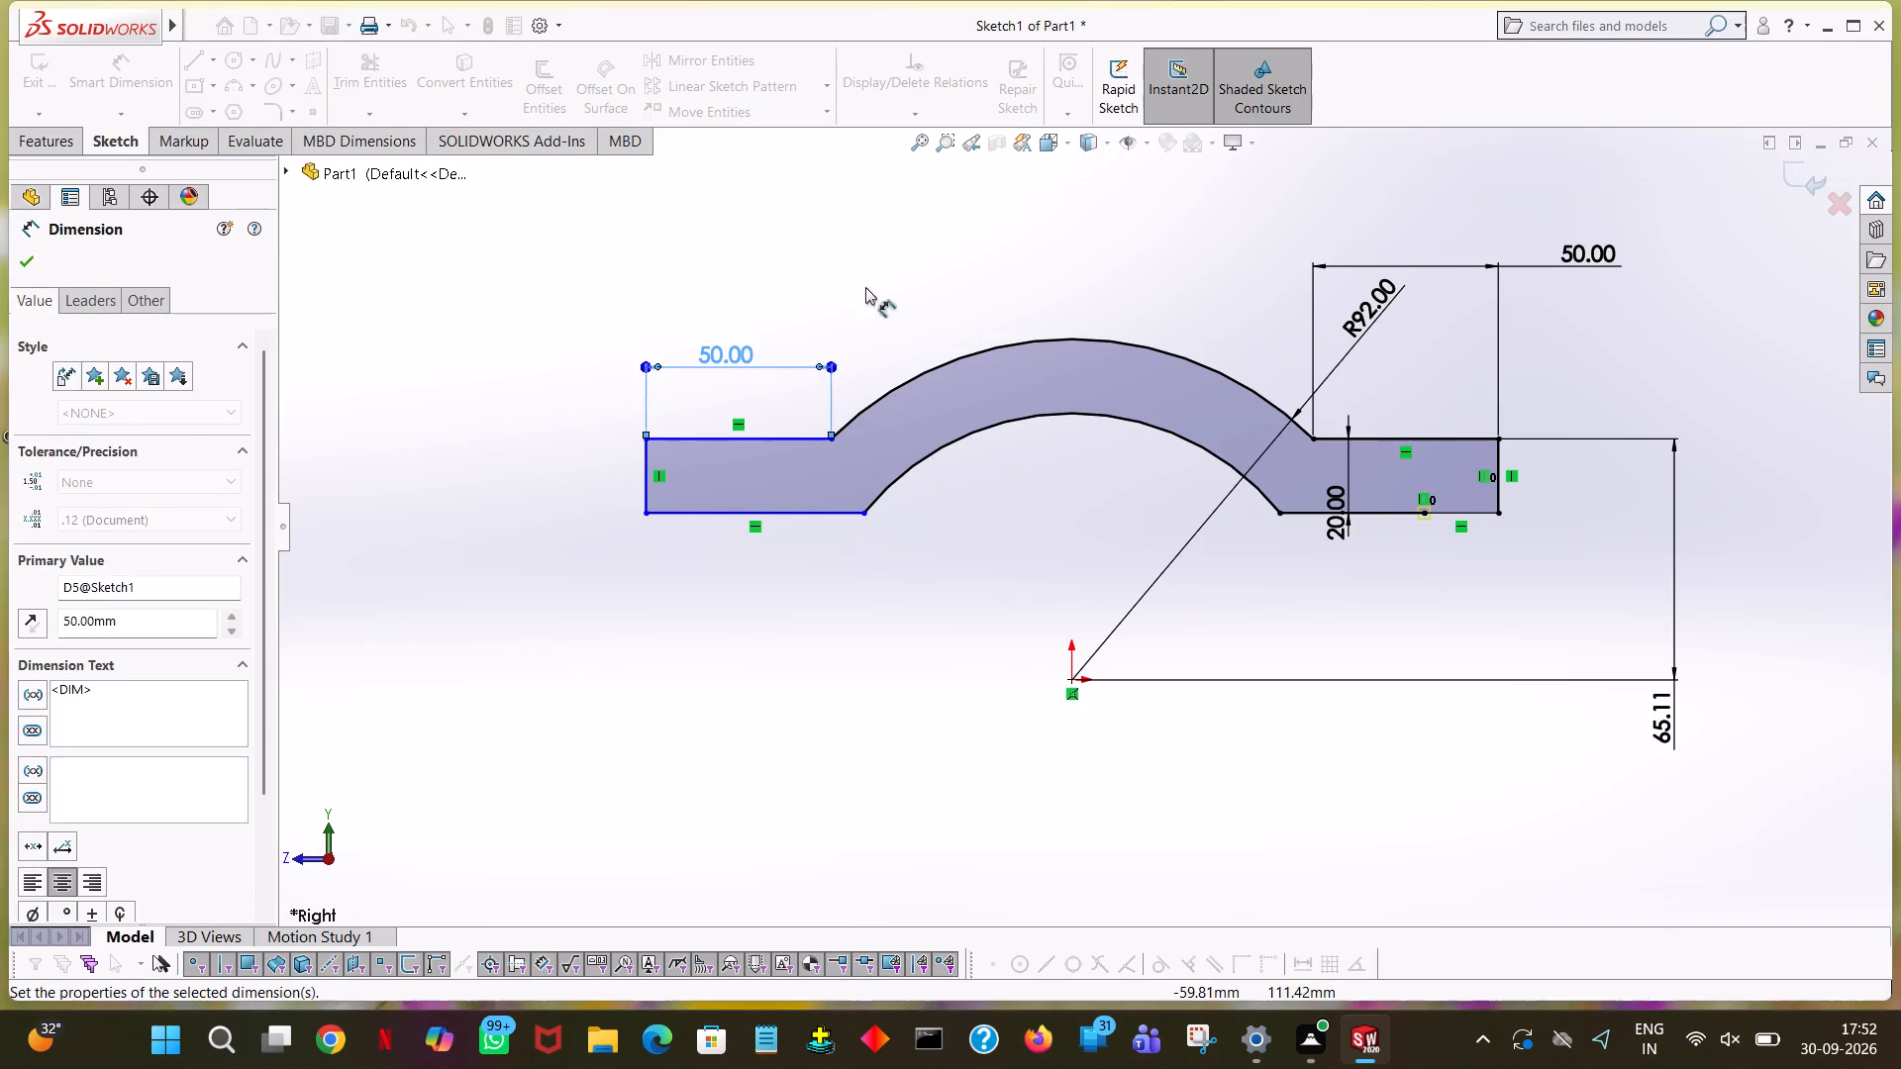
left_click(649, 462)
left_click(490, 414)
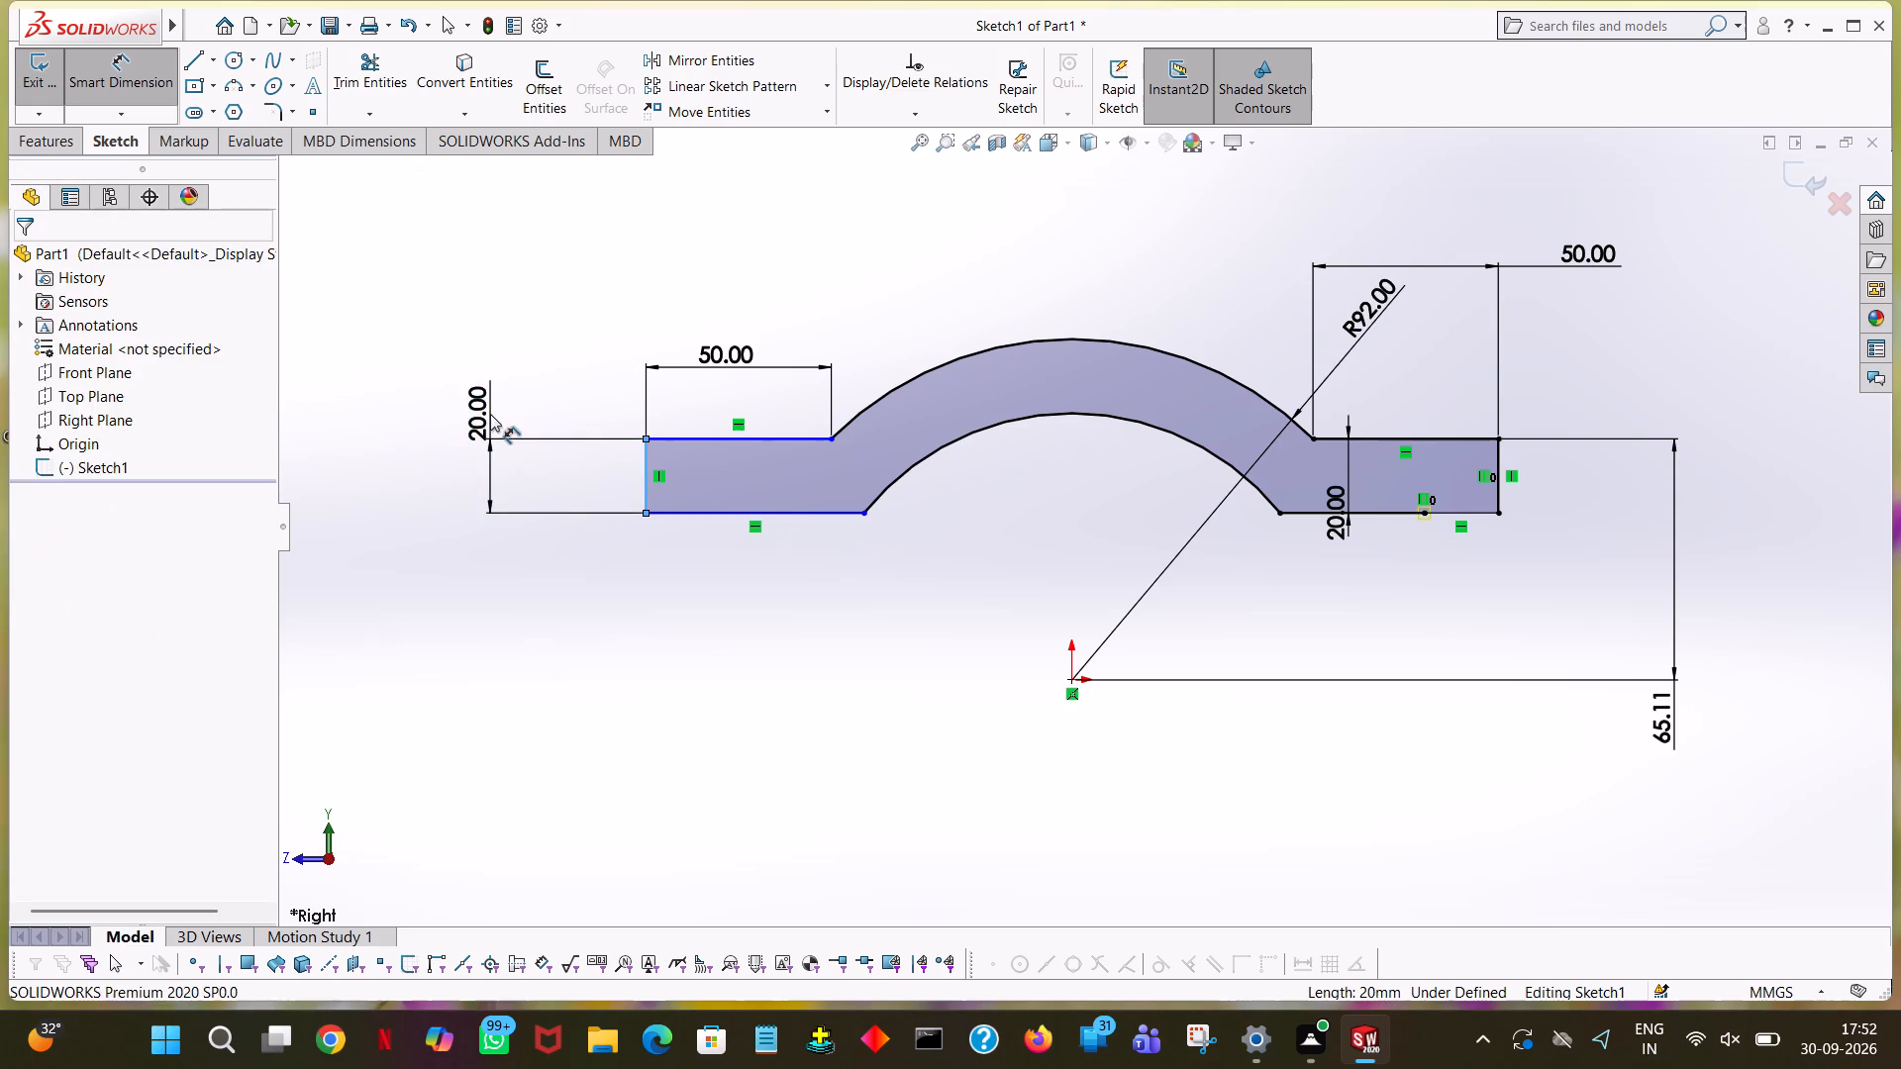
left_click(401, 389)
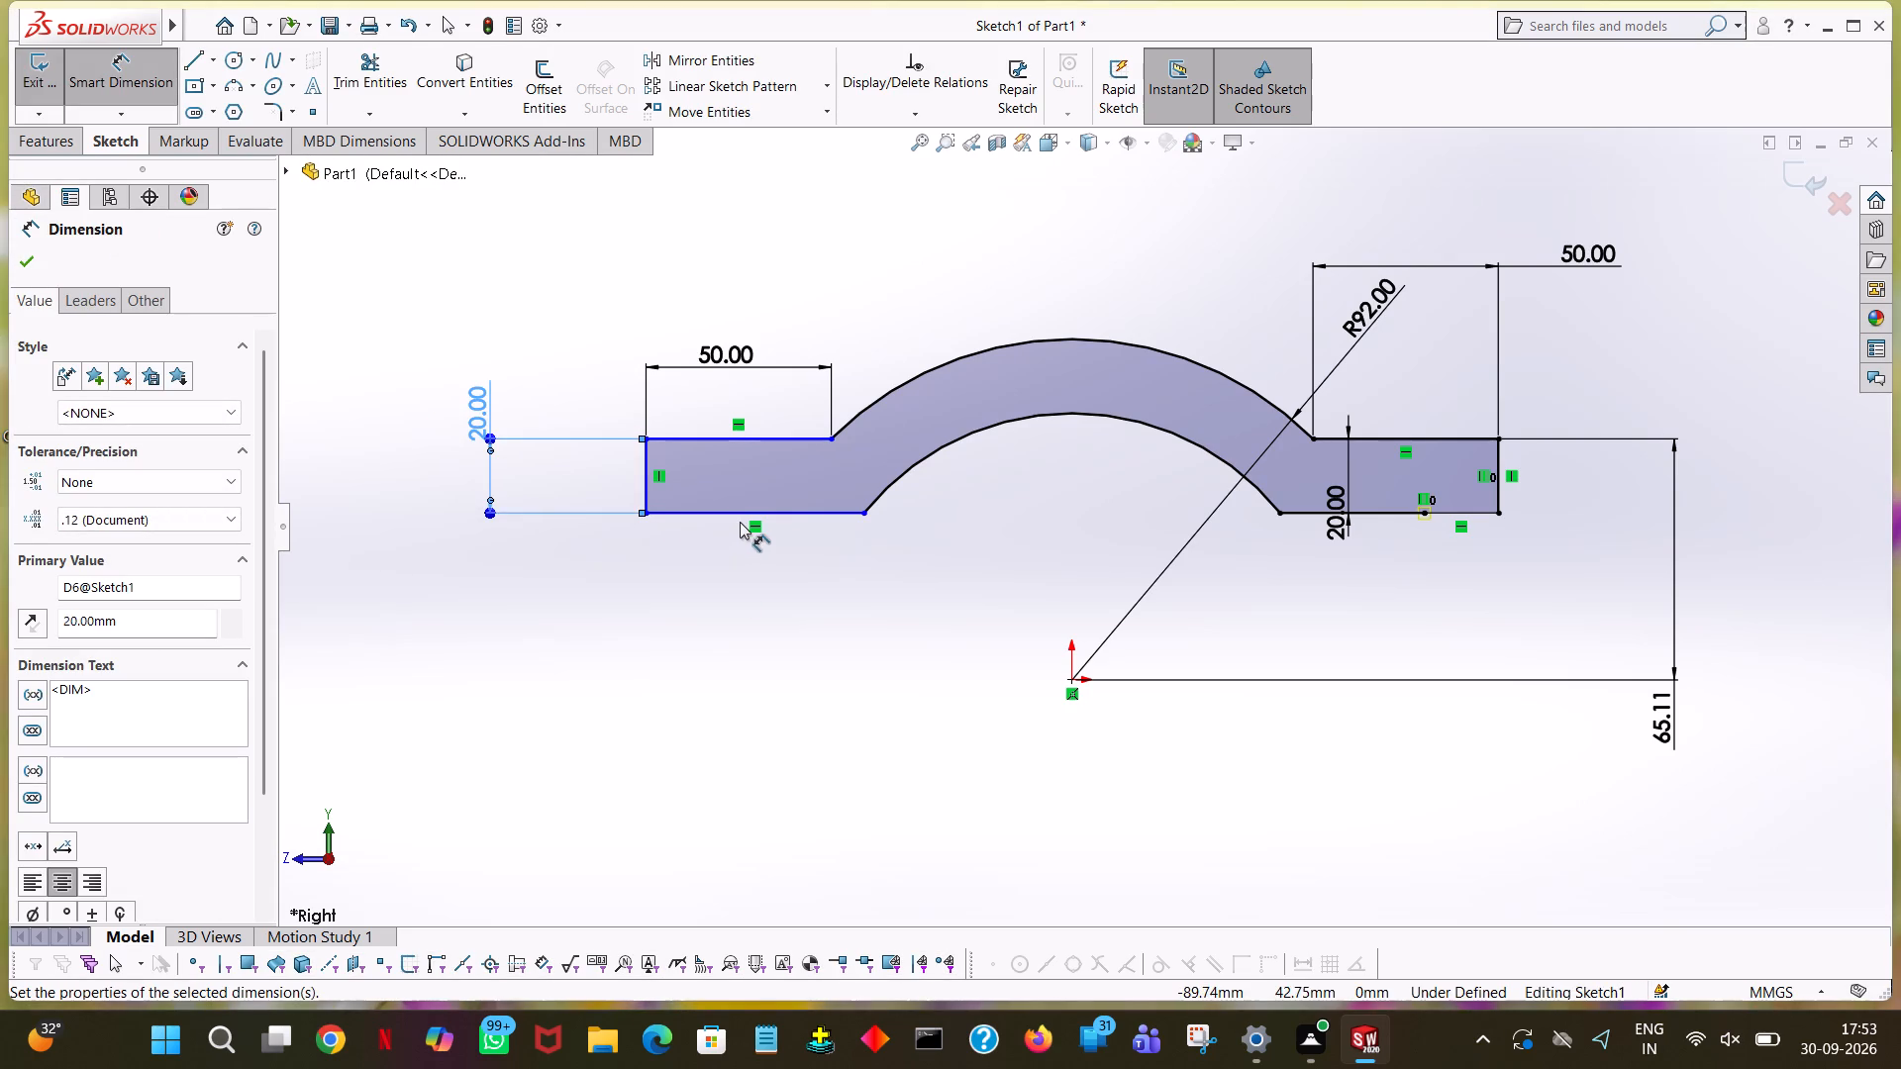
Dimension the vertical distance between the left flange's upper horizontal line and the origin, accepting the current value.
left_click(746, 437)
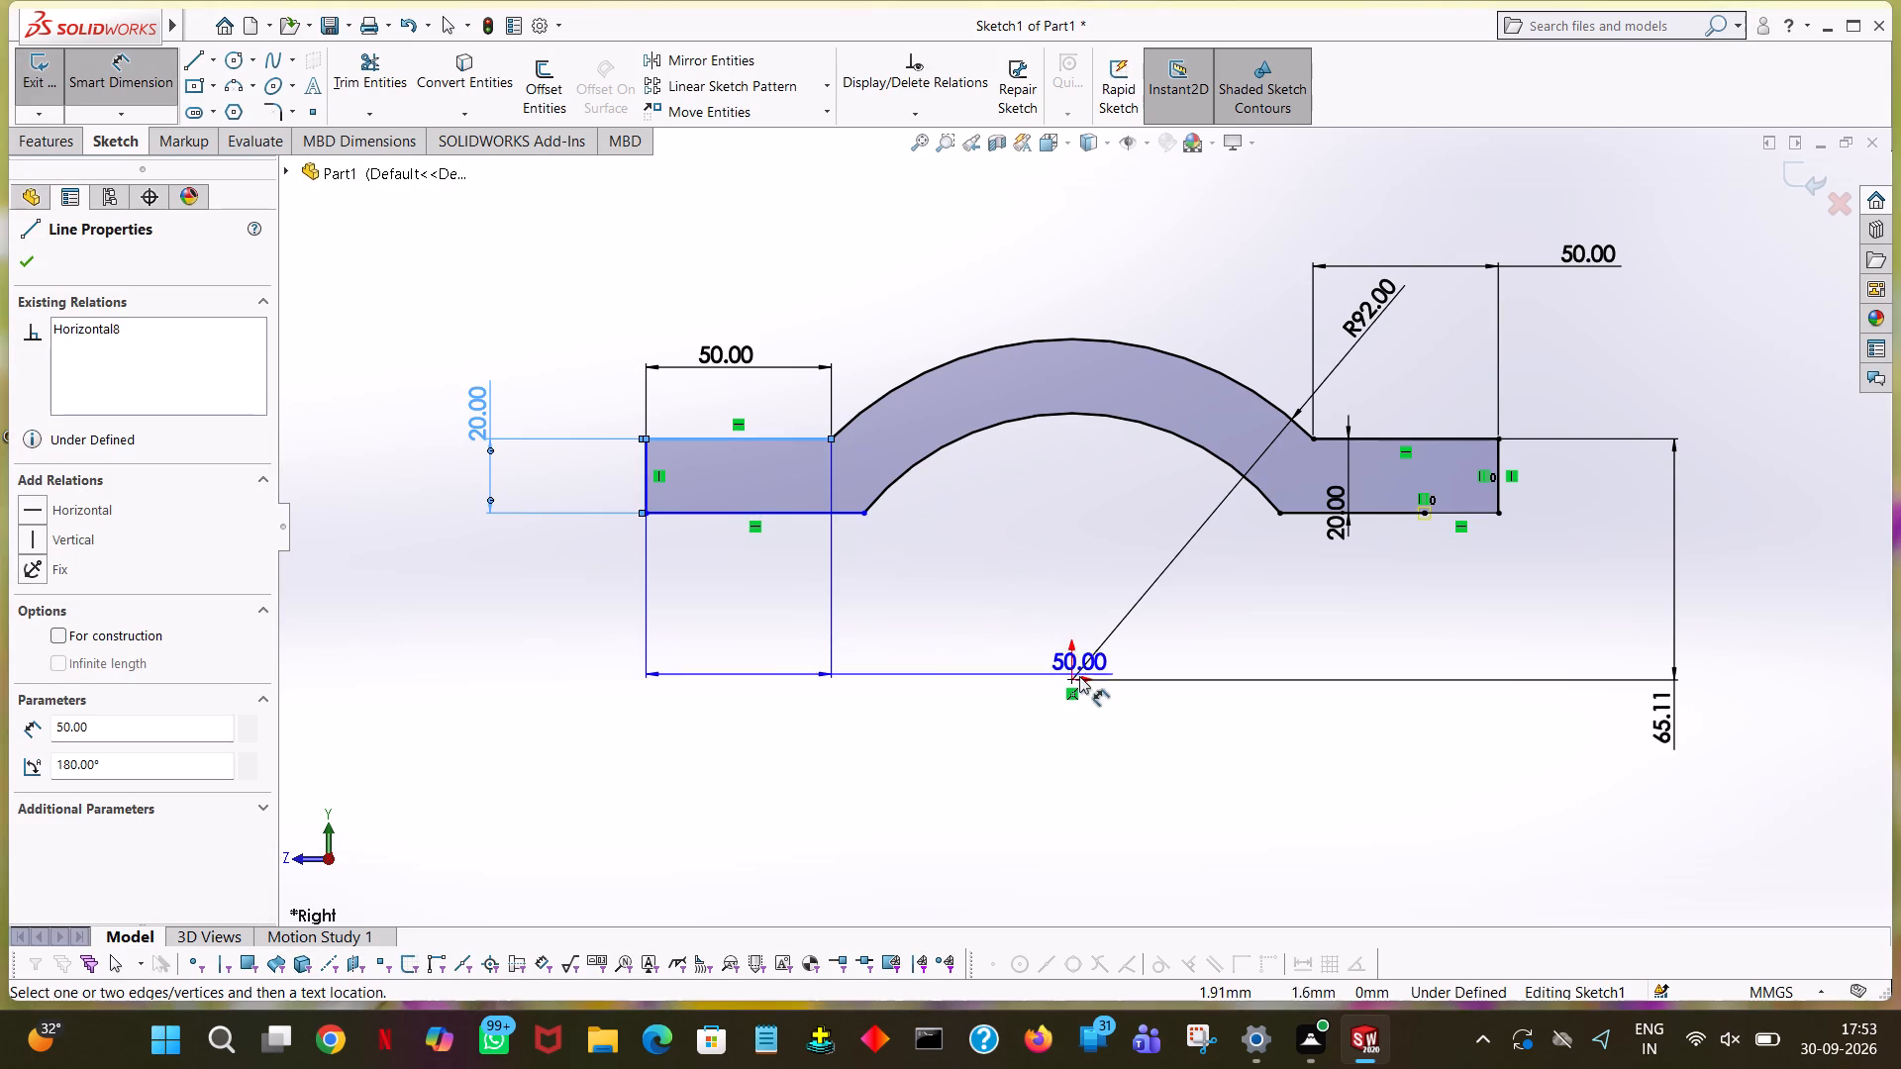
left_click(1075, 679)
left_click(750, 680)
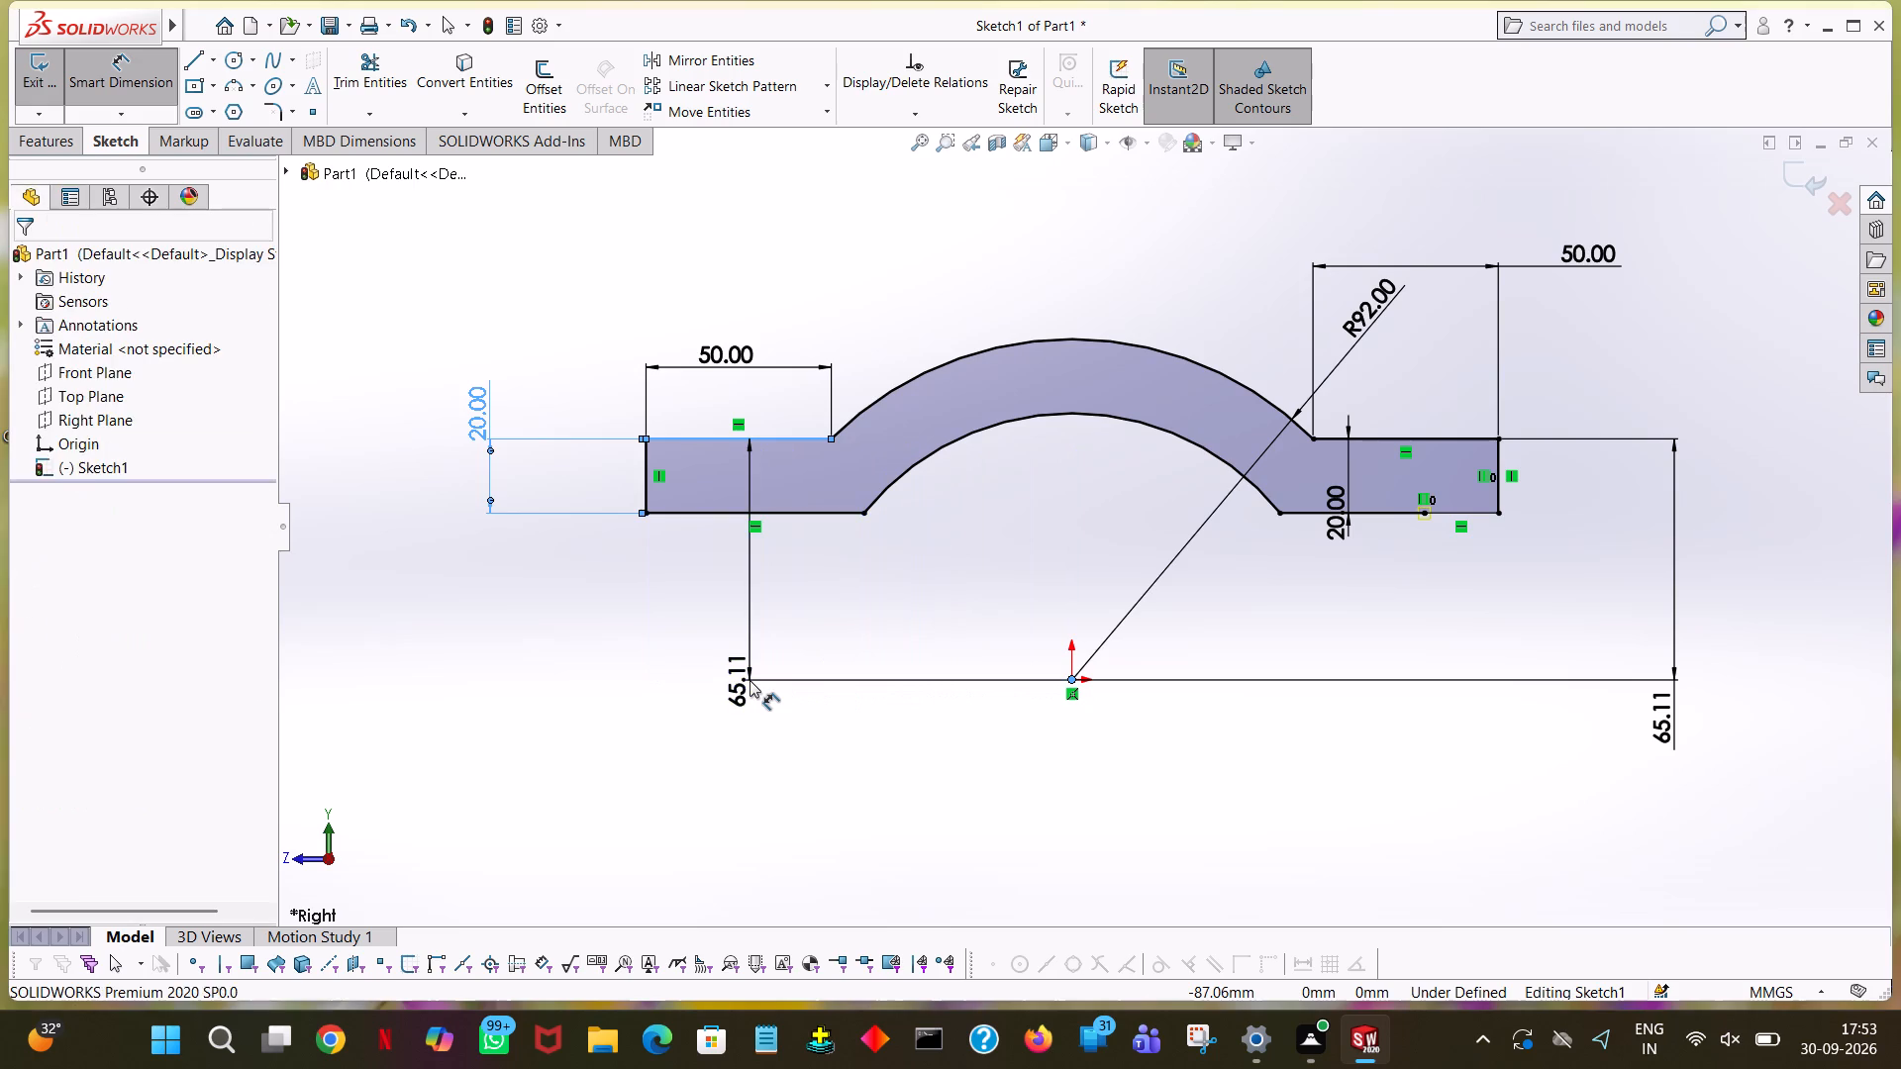
left_click(663, 638)
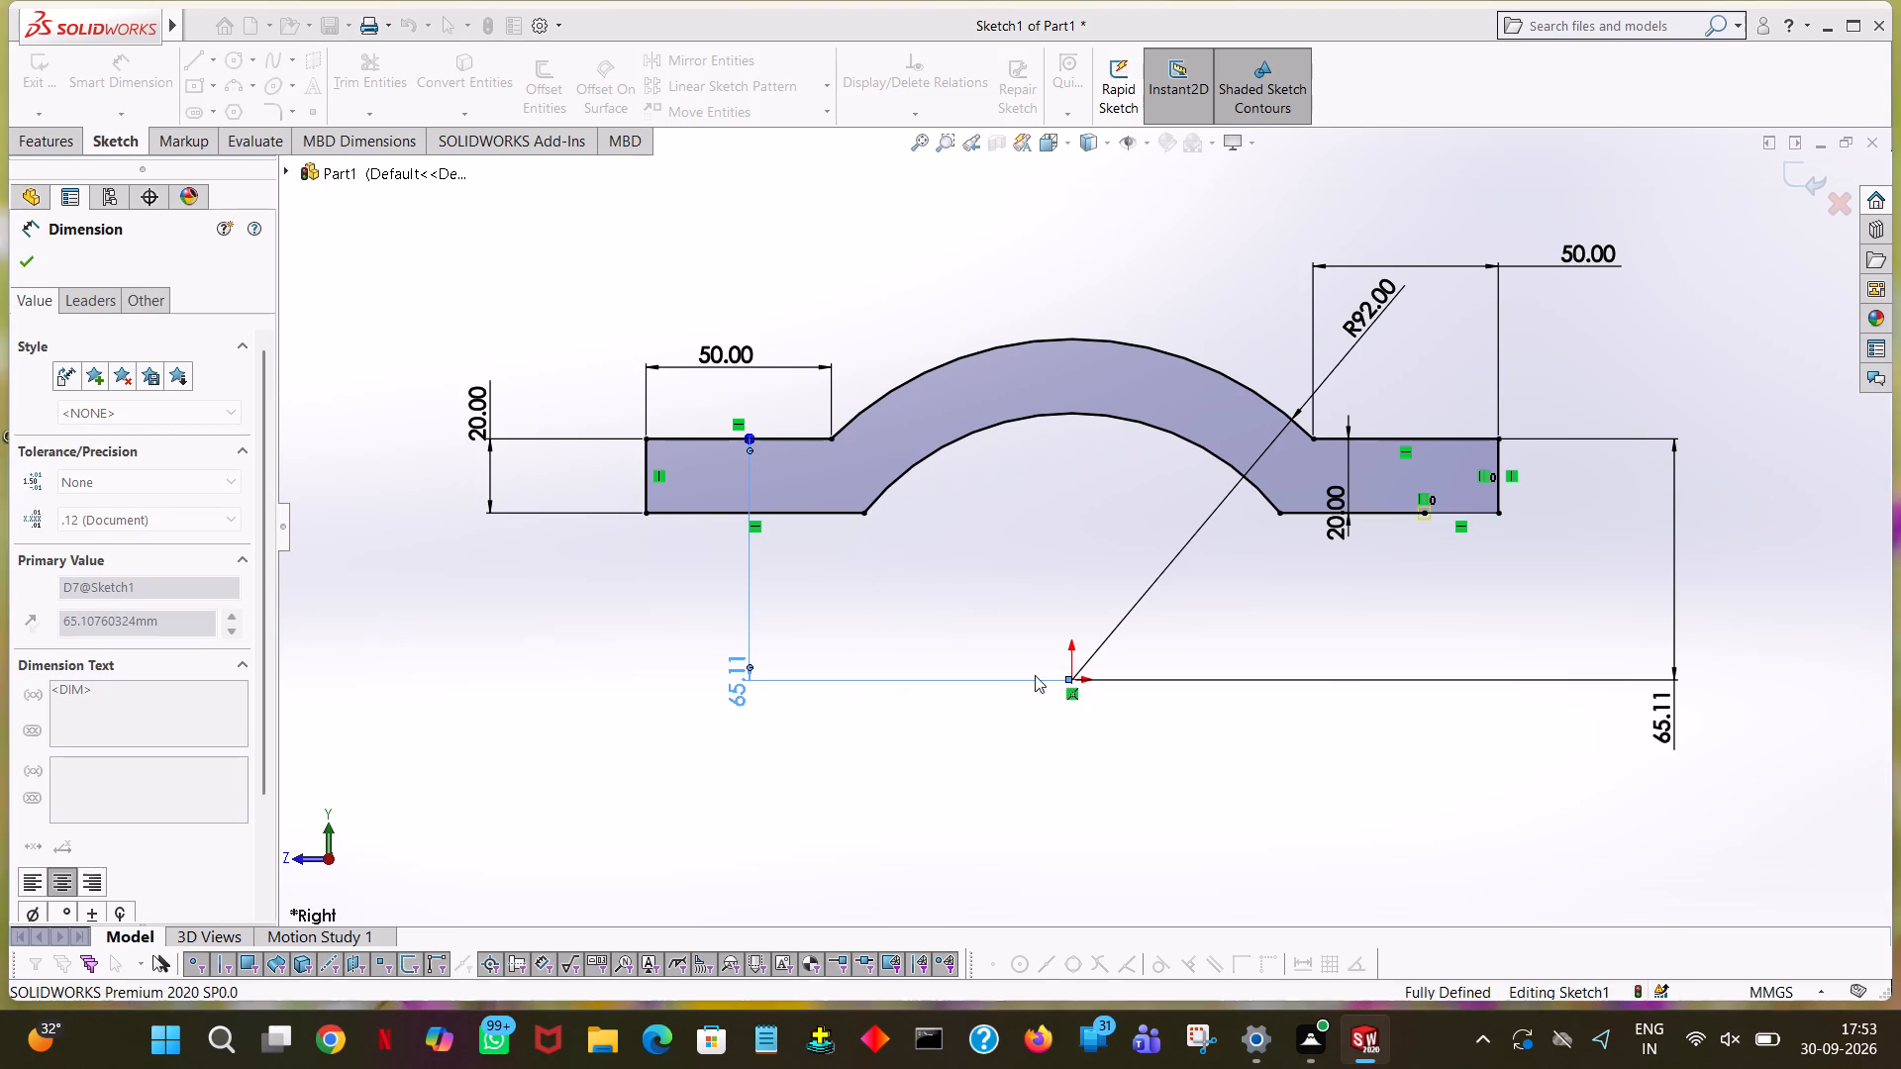
left_click(1029, 847)
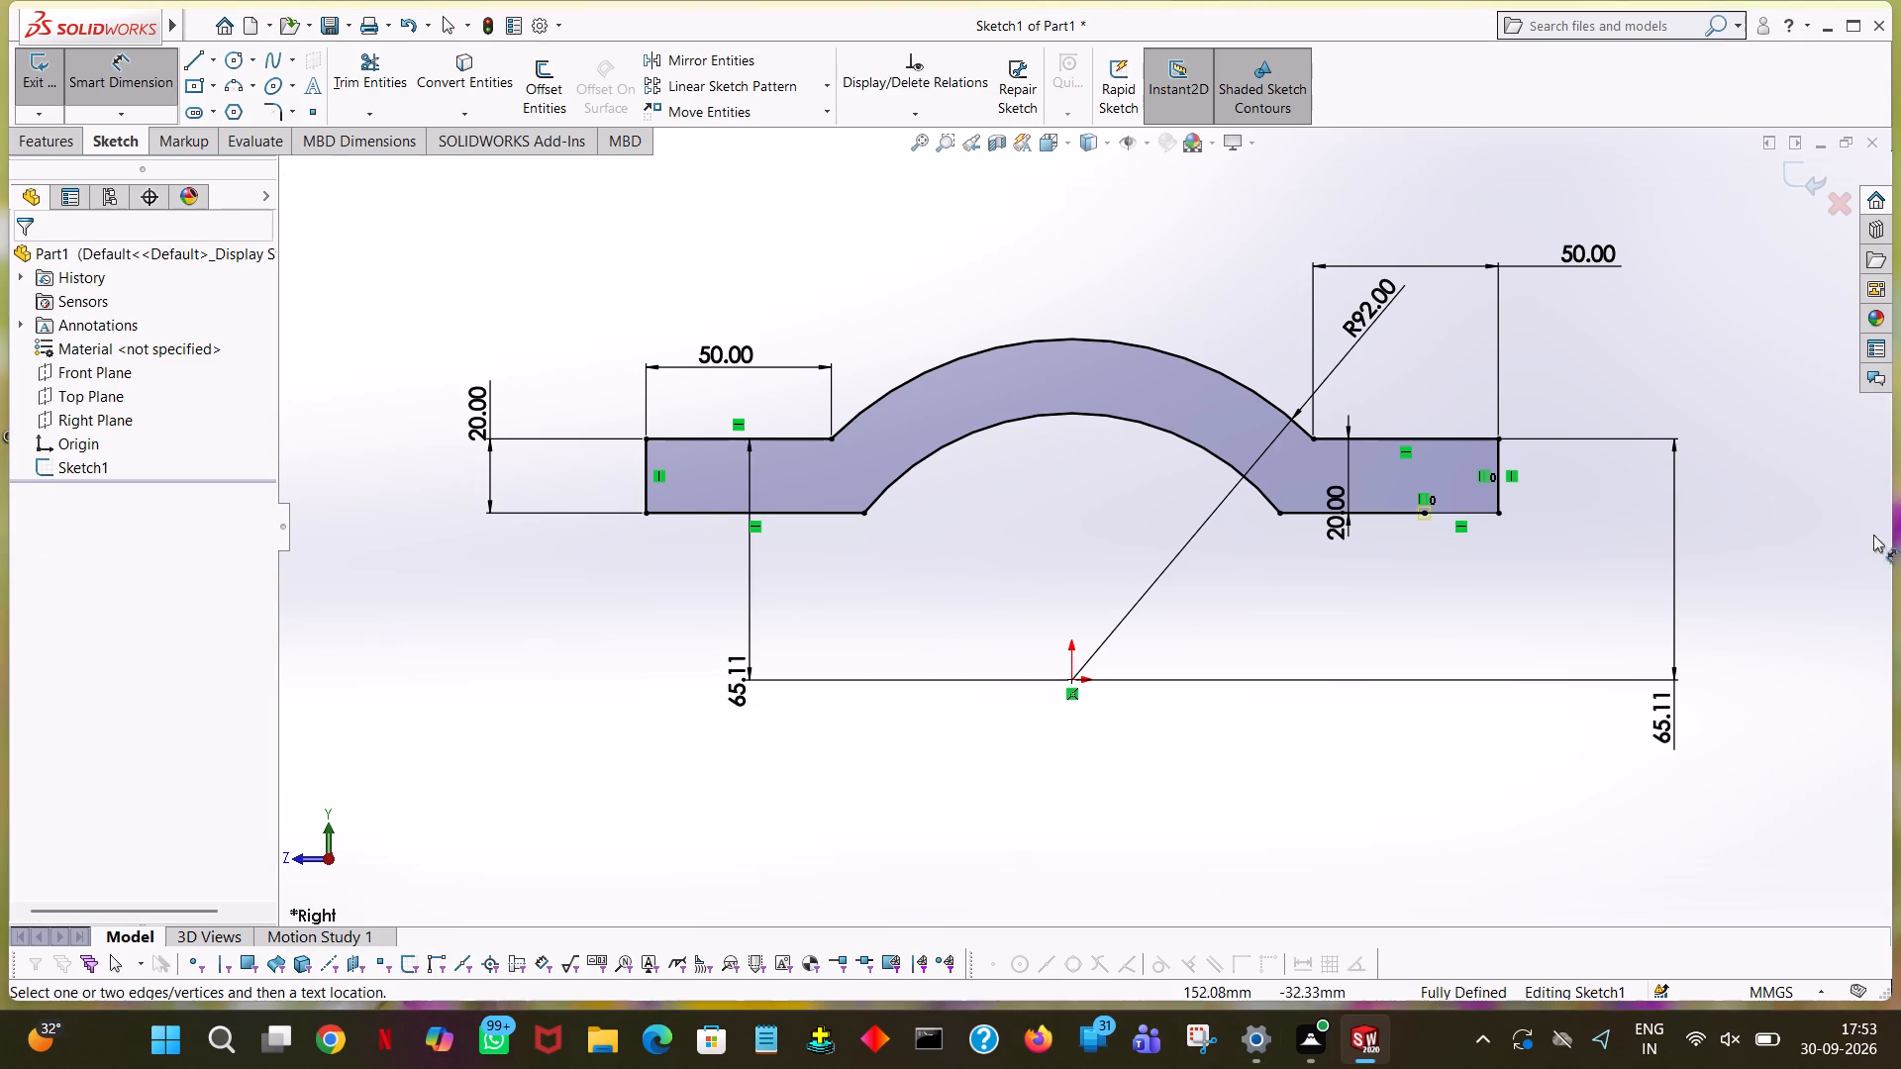
Extrude the closed arch-and-flange profile as a blind boss 5 mm deep, in the reversed direction.
left_click(1861, 28)
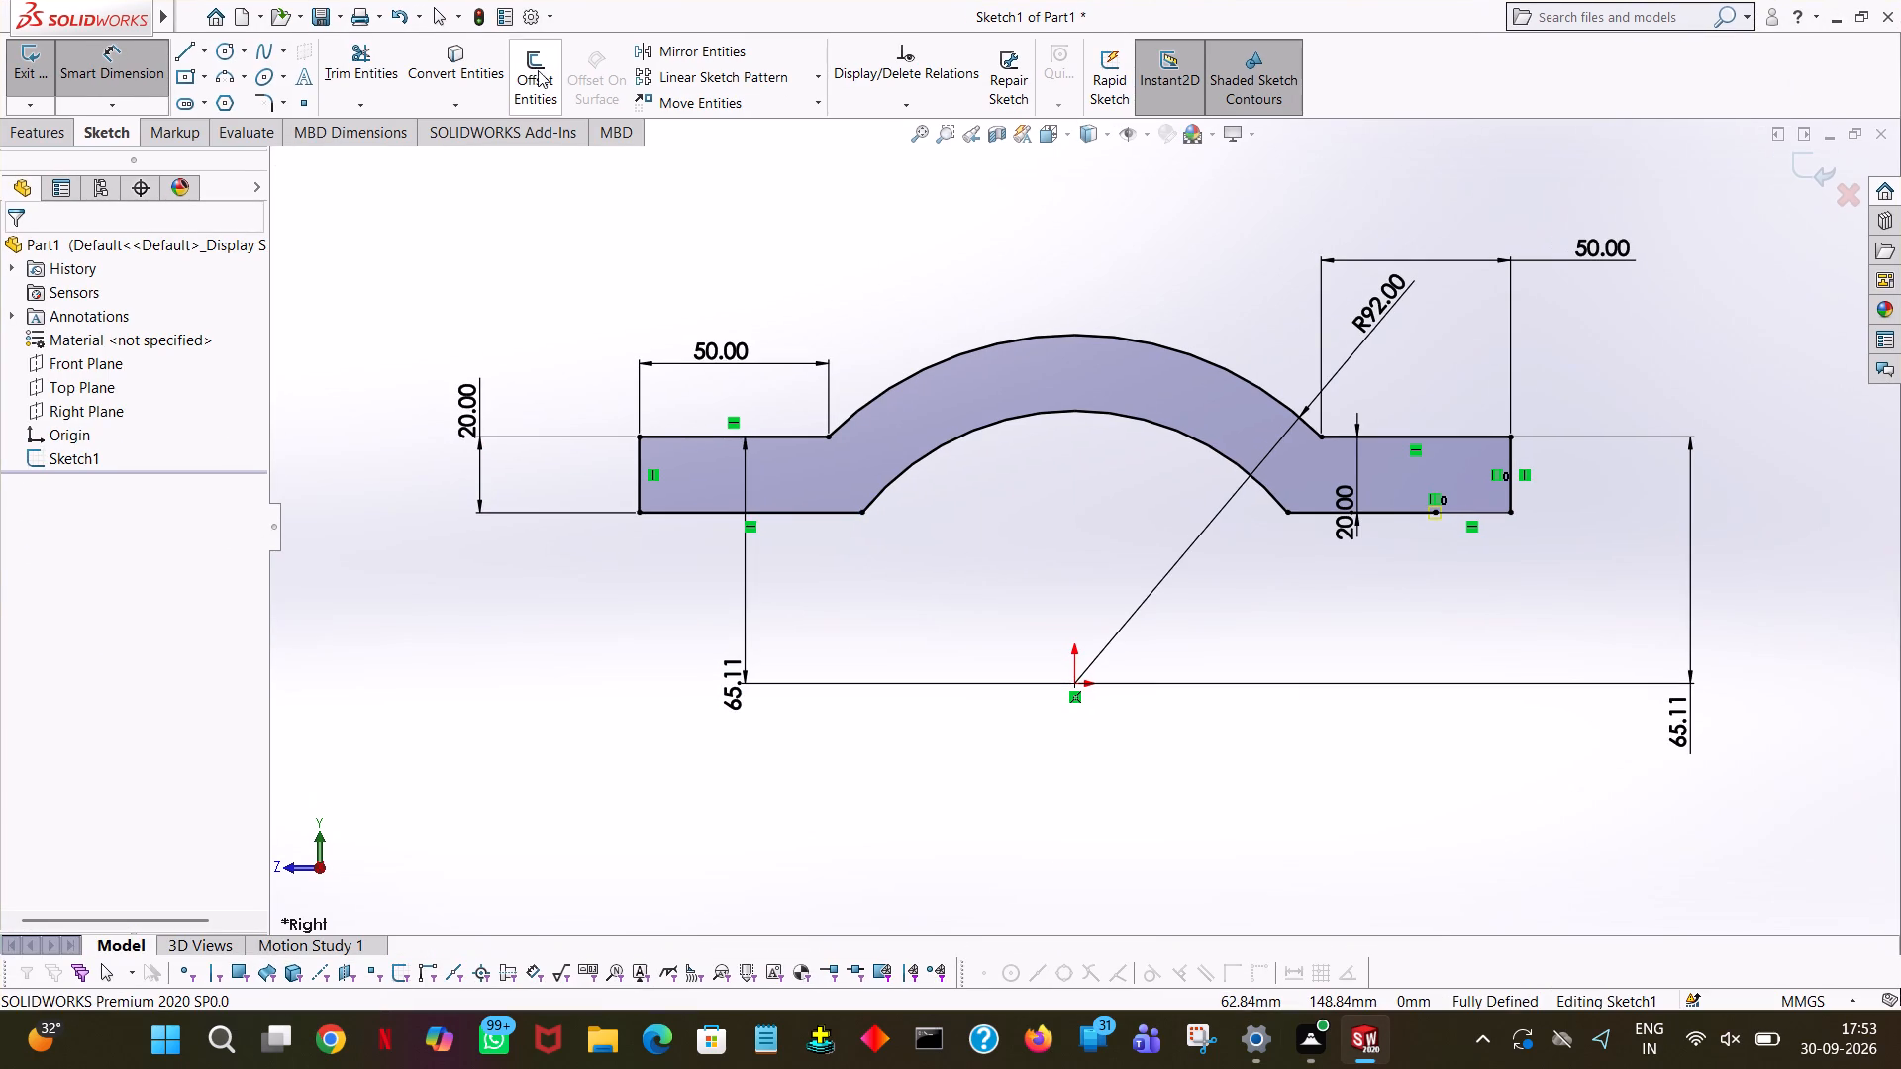
left_click(41, 129)
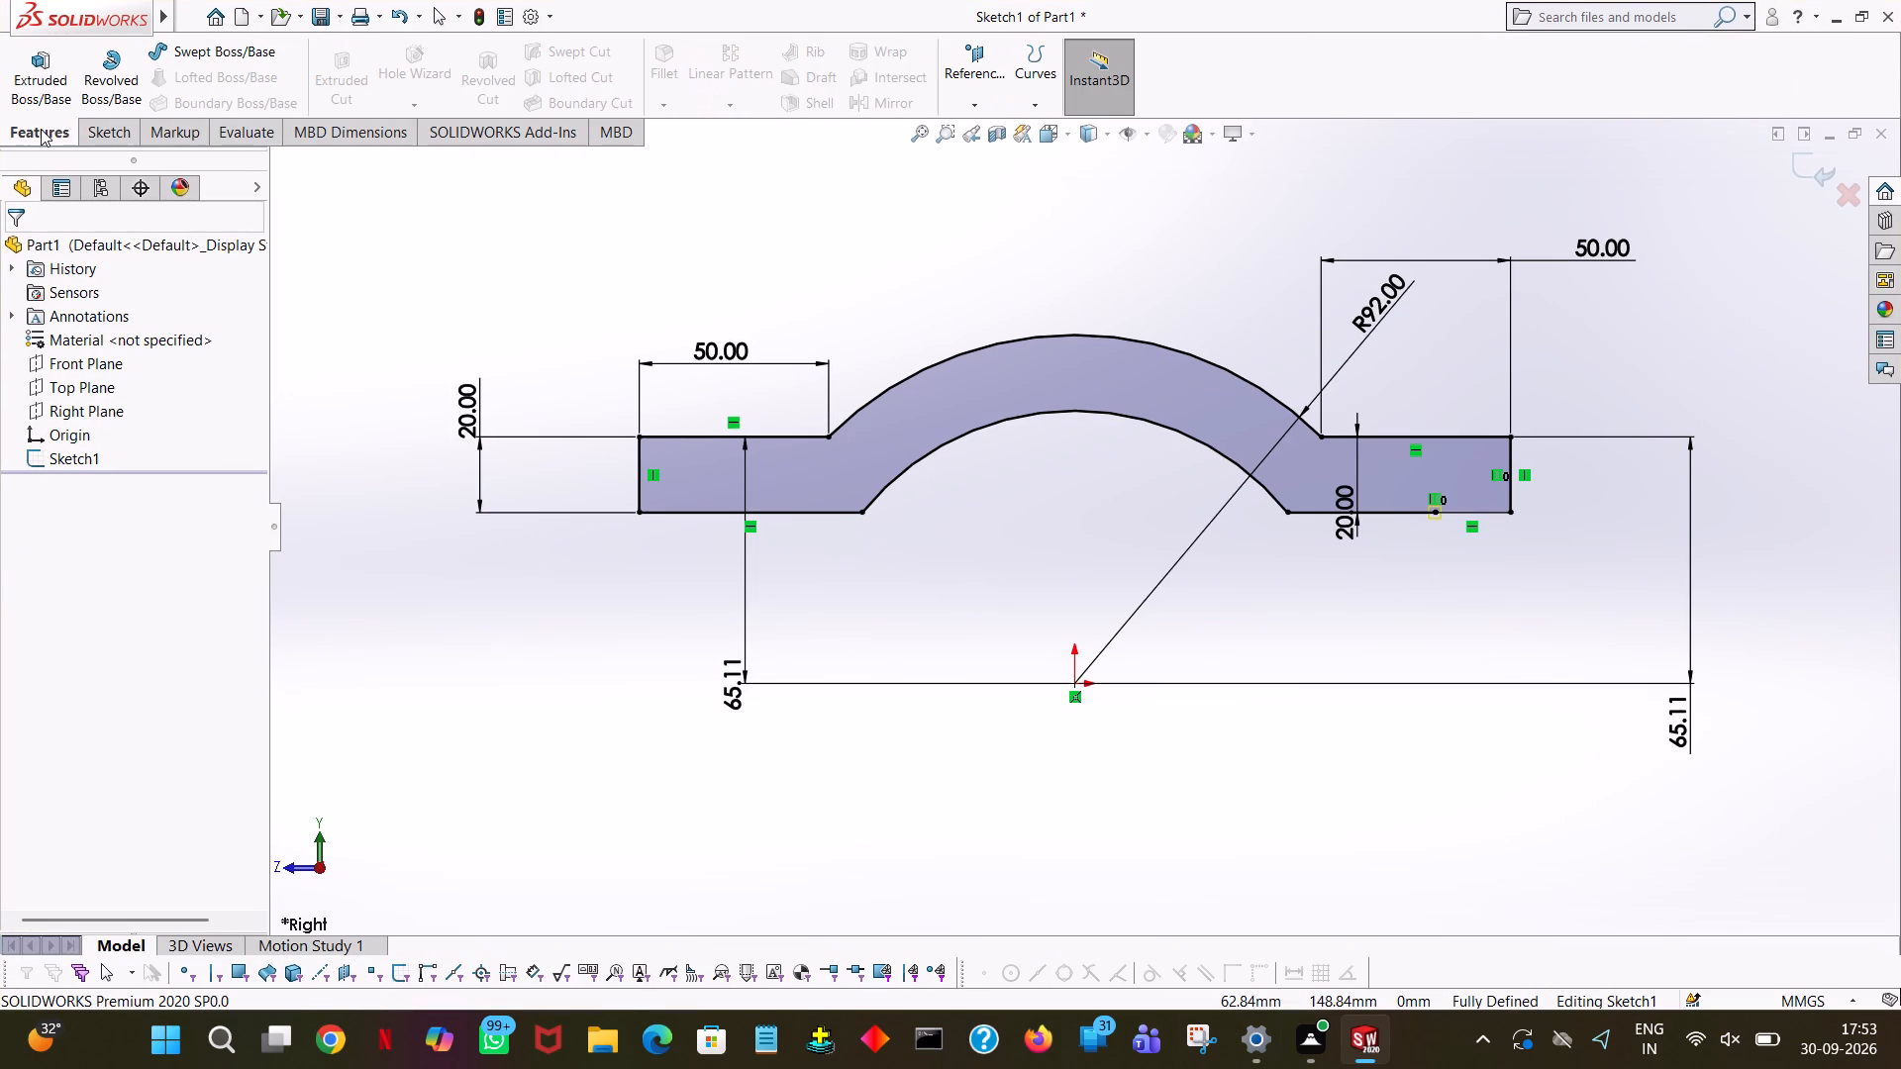
left_click(32, 68)
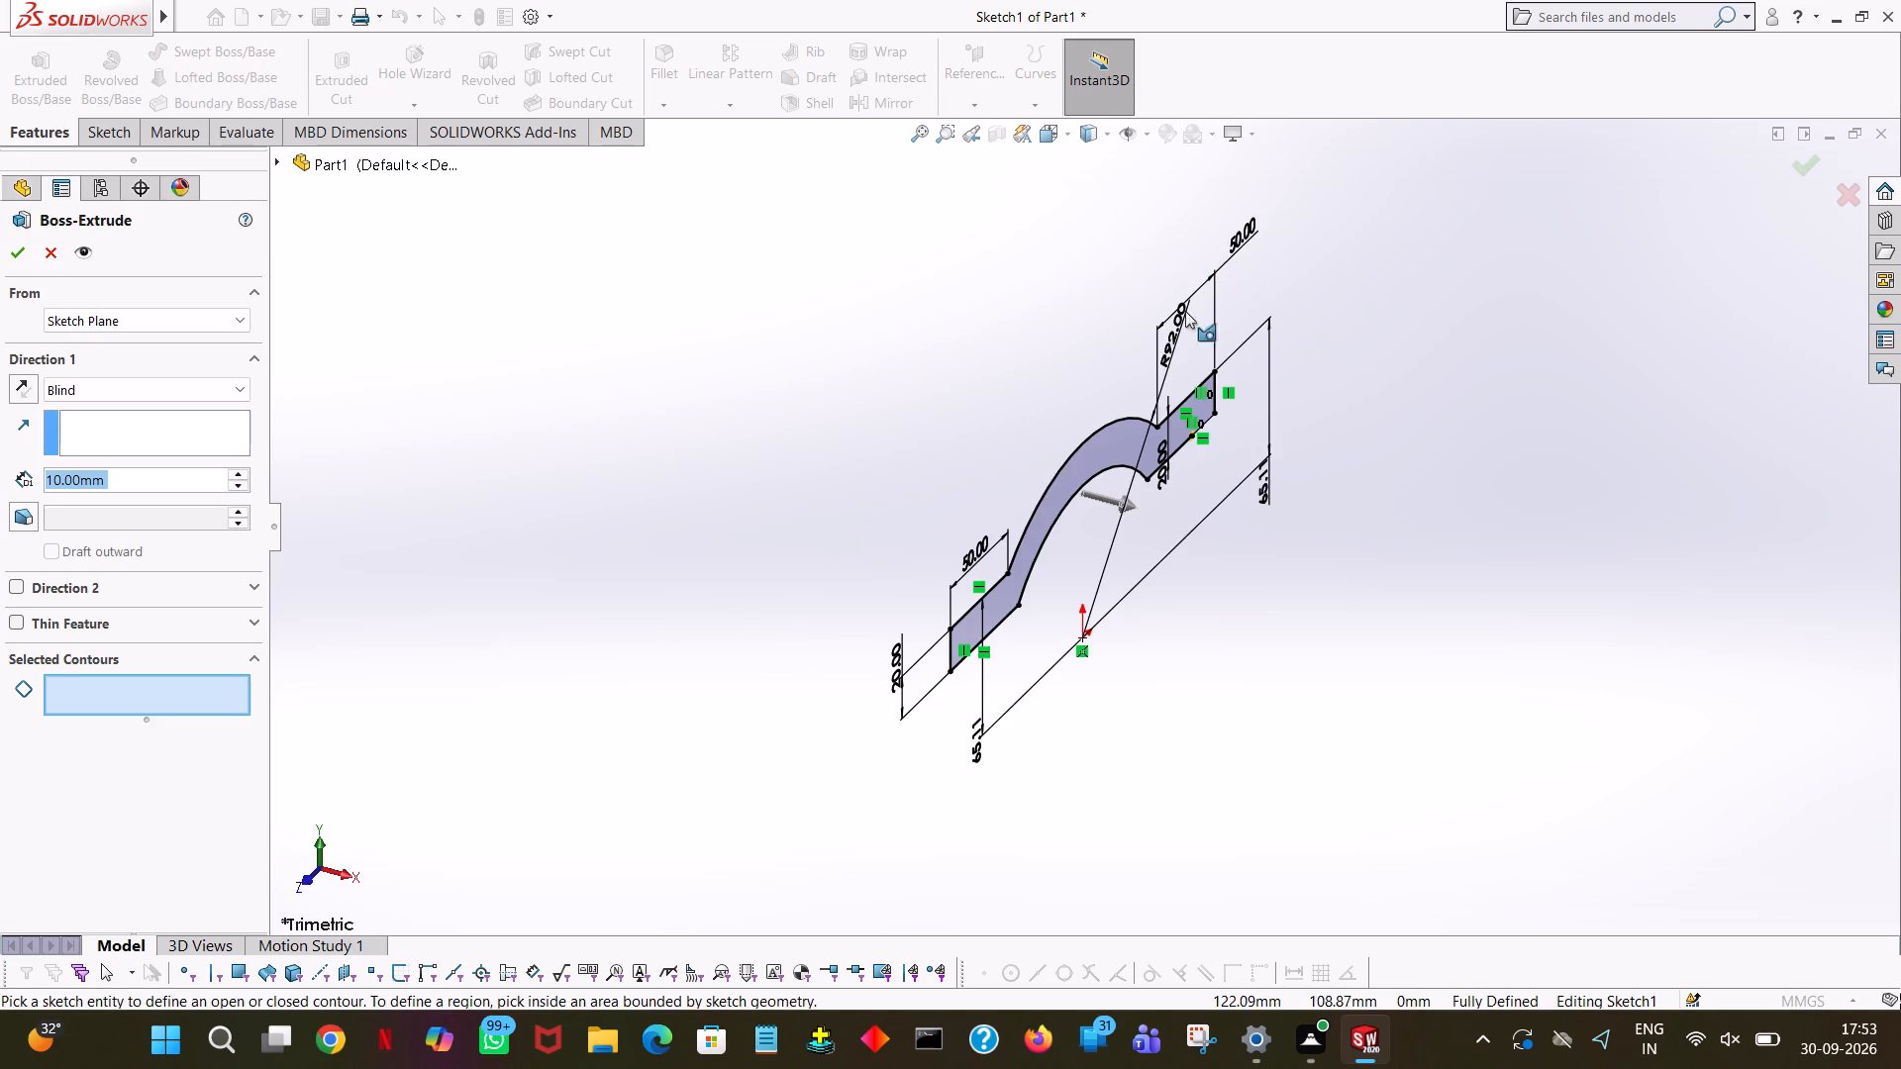
left_click(1136, 429)
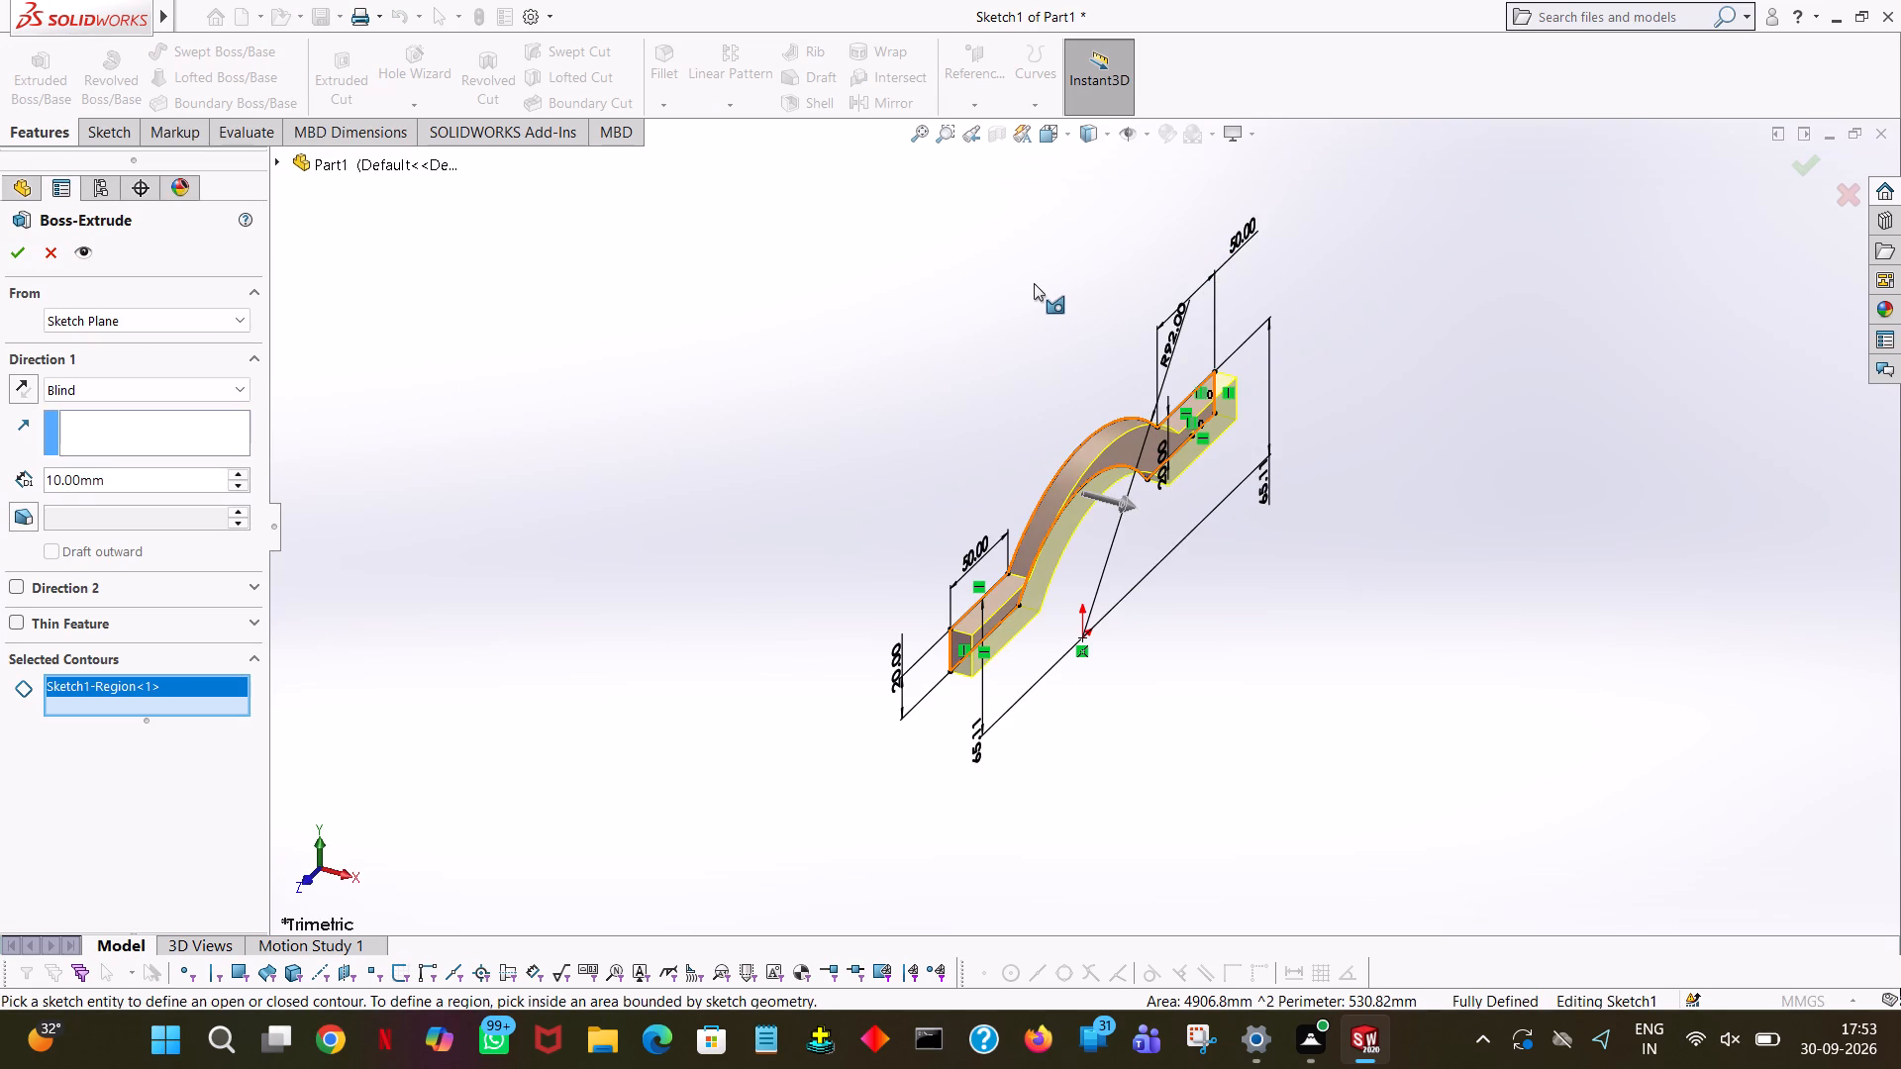
left_click(190, 389)
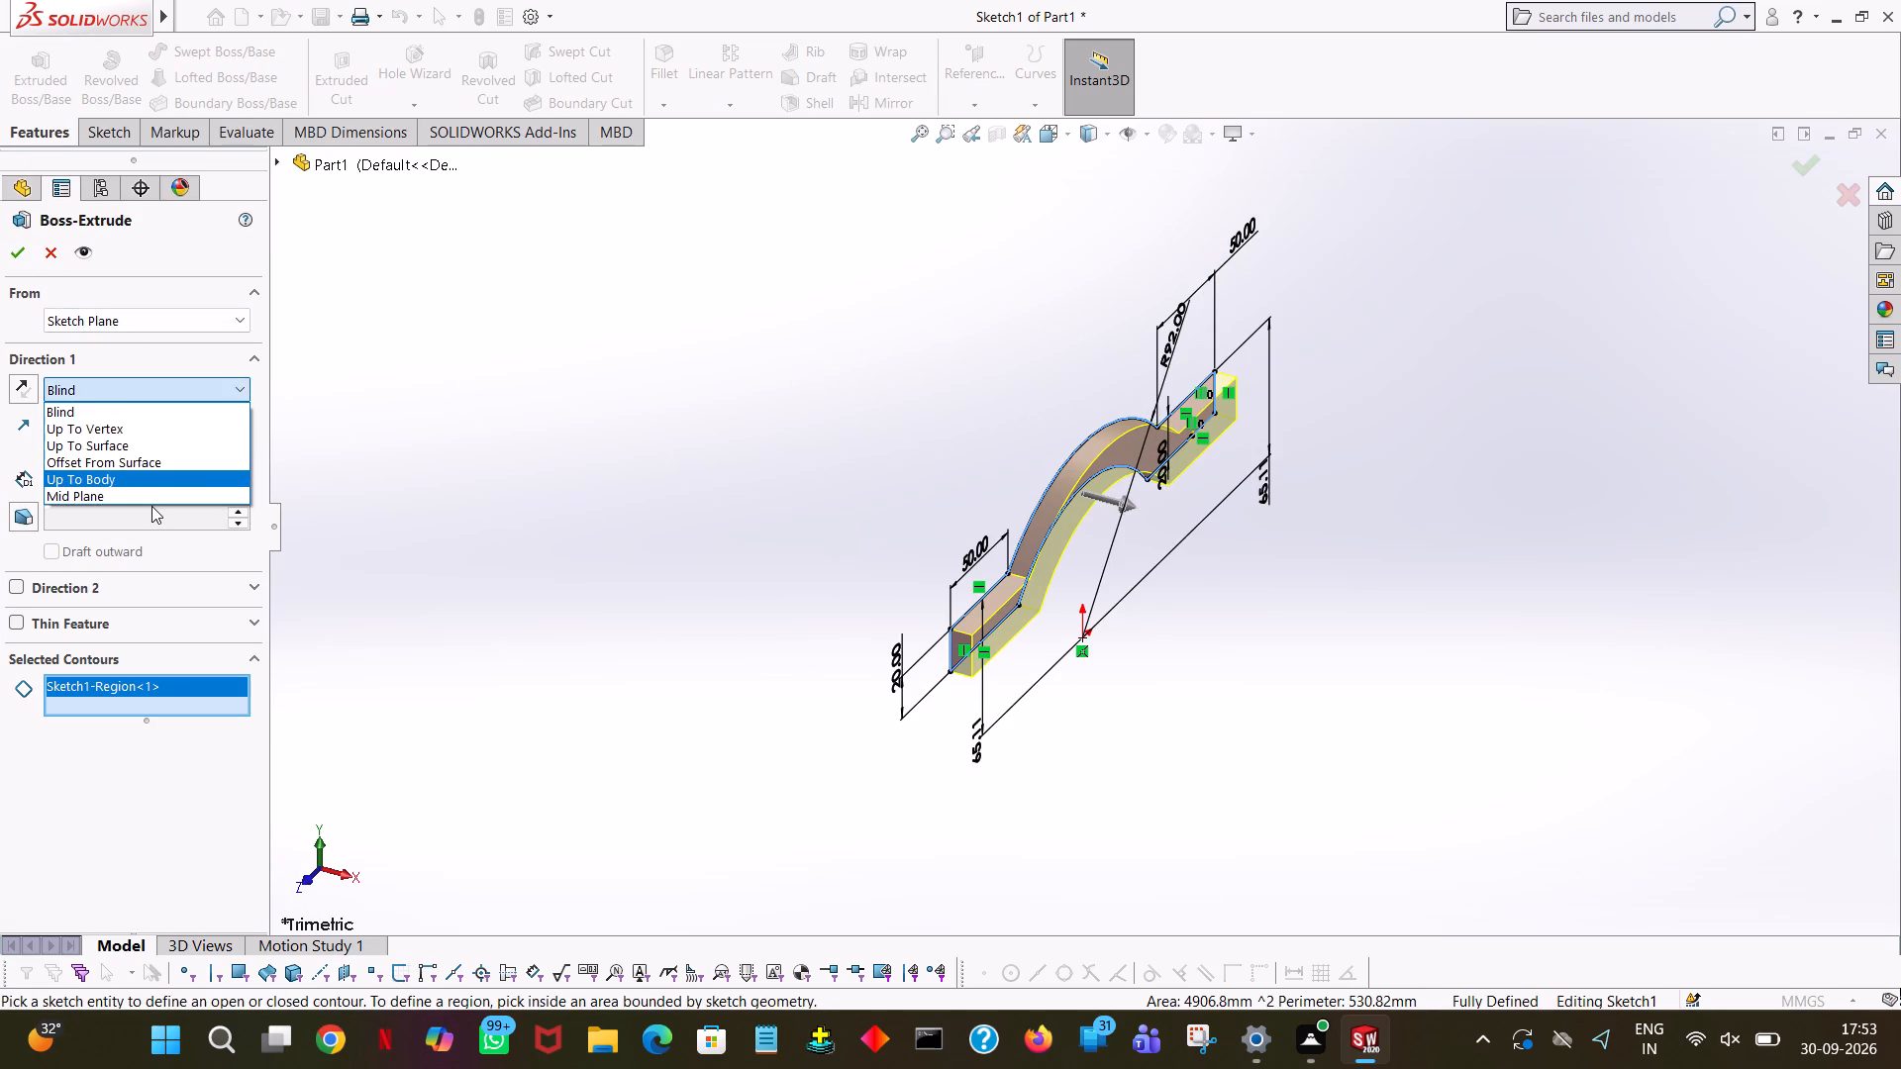
left_click(151, 506)
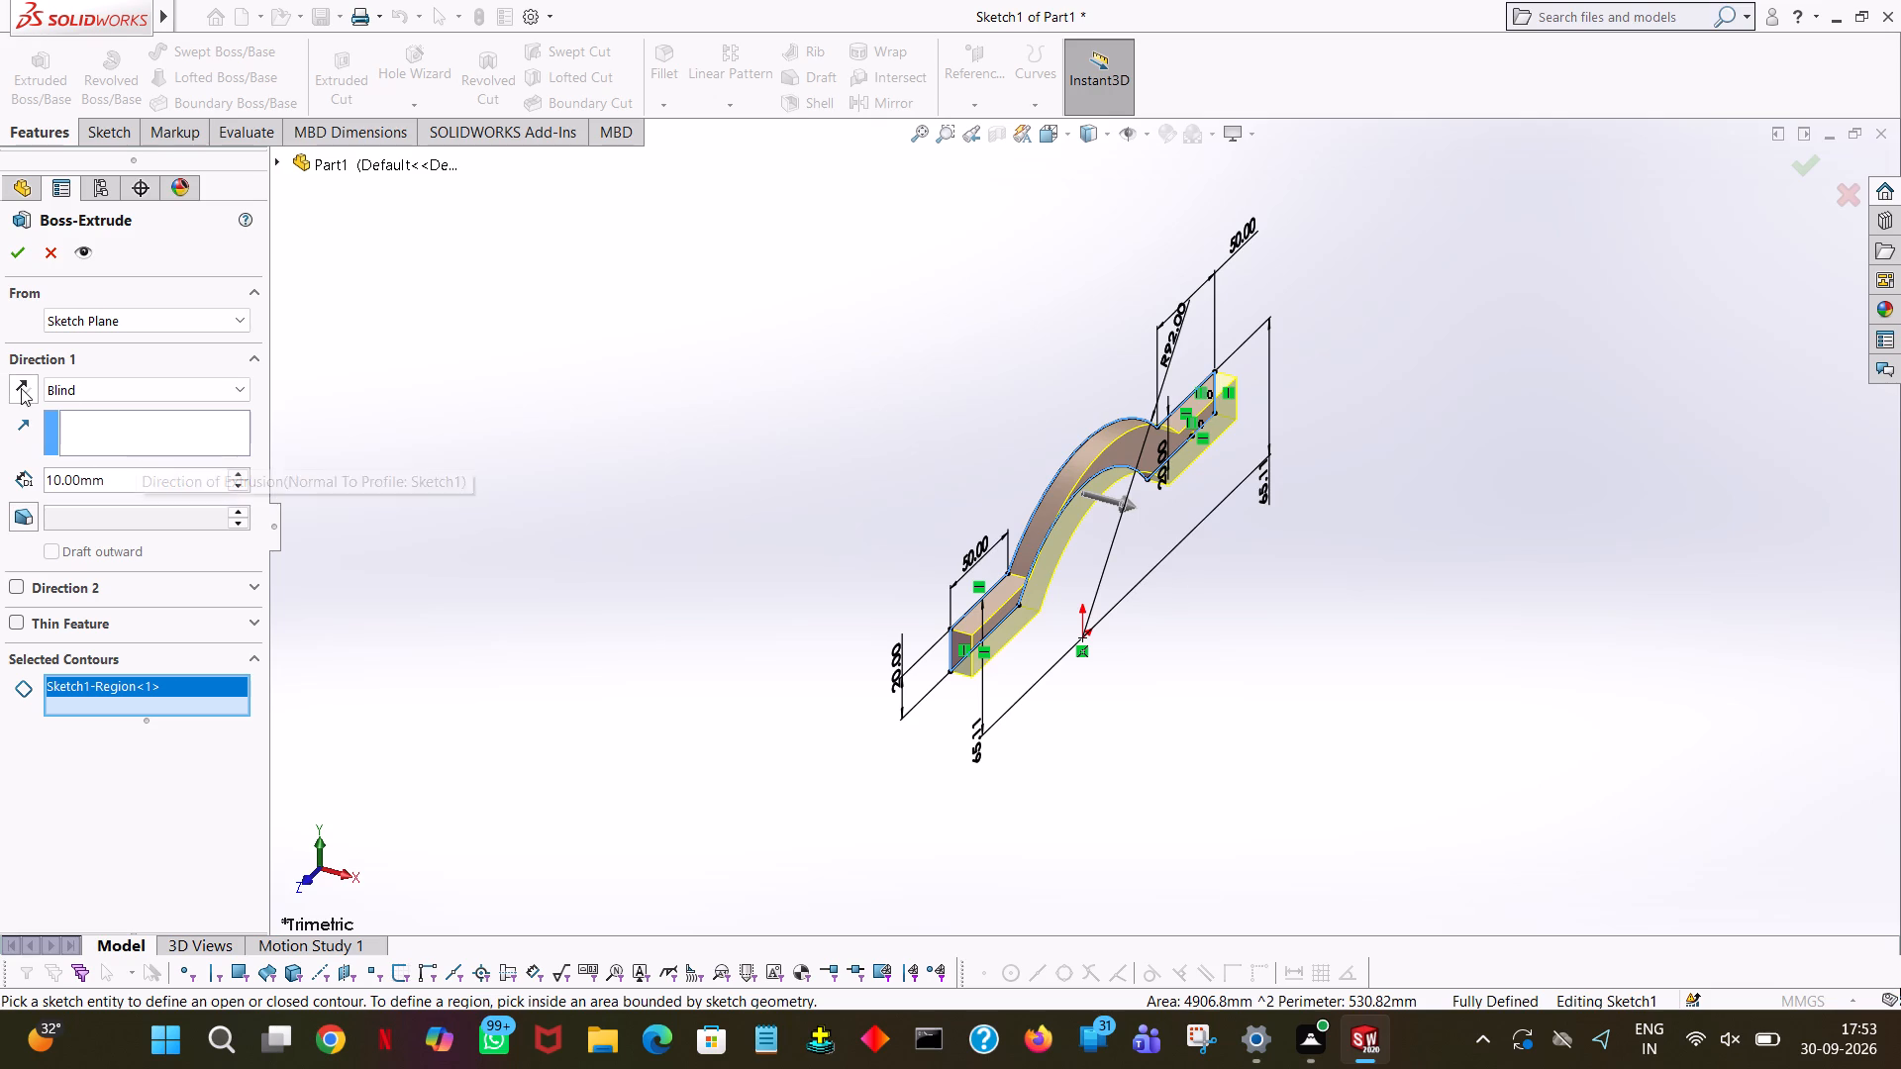
double_click(152, 473)
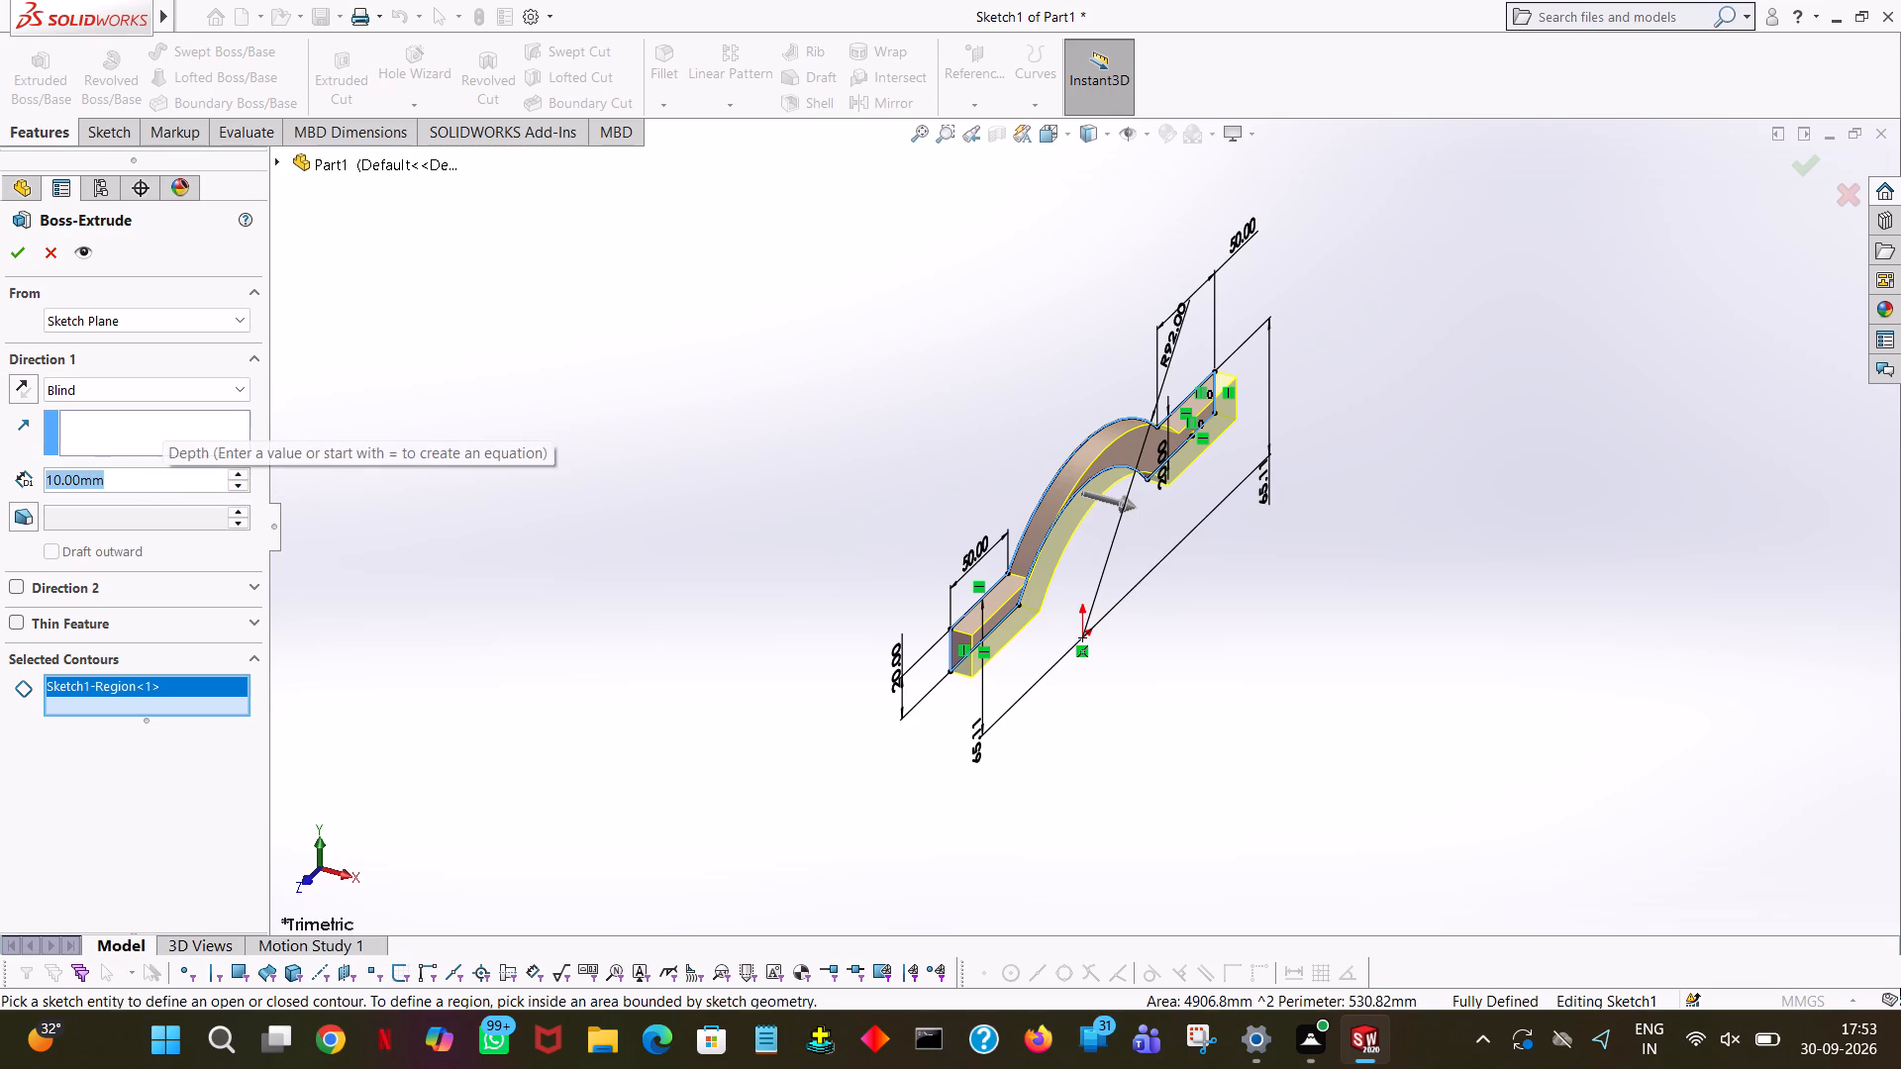
key("5")
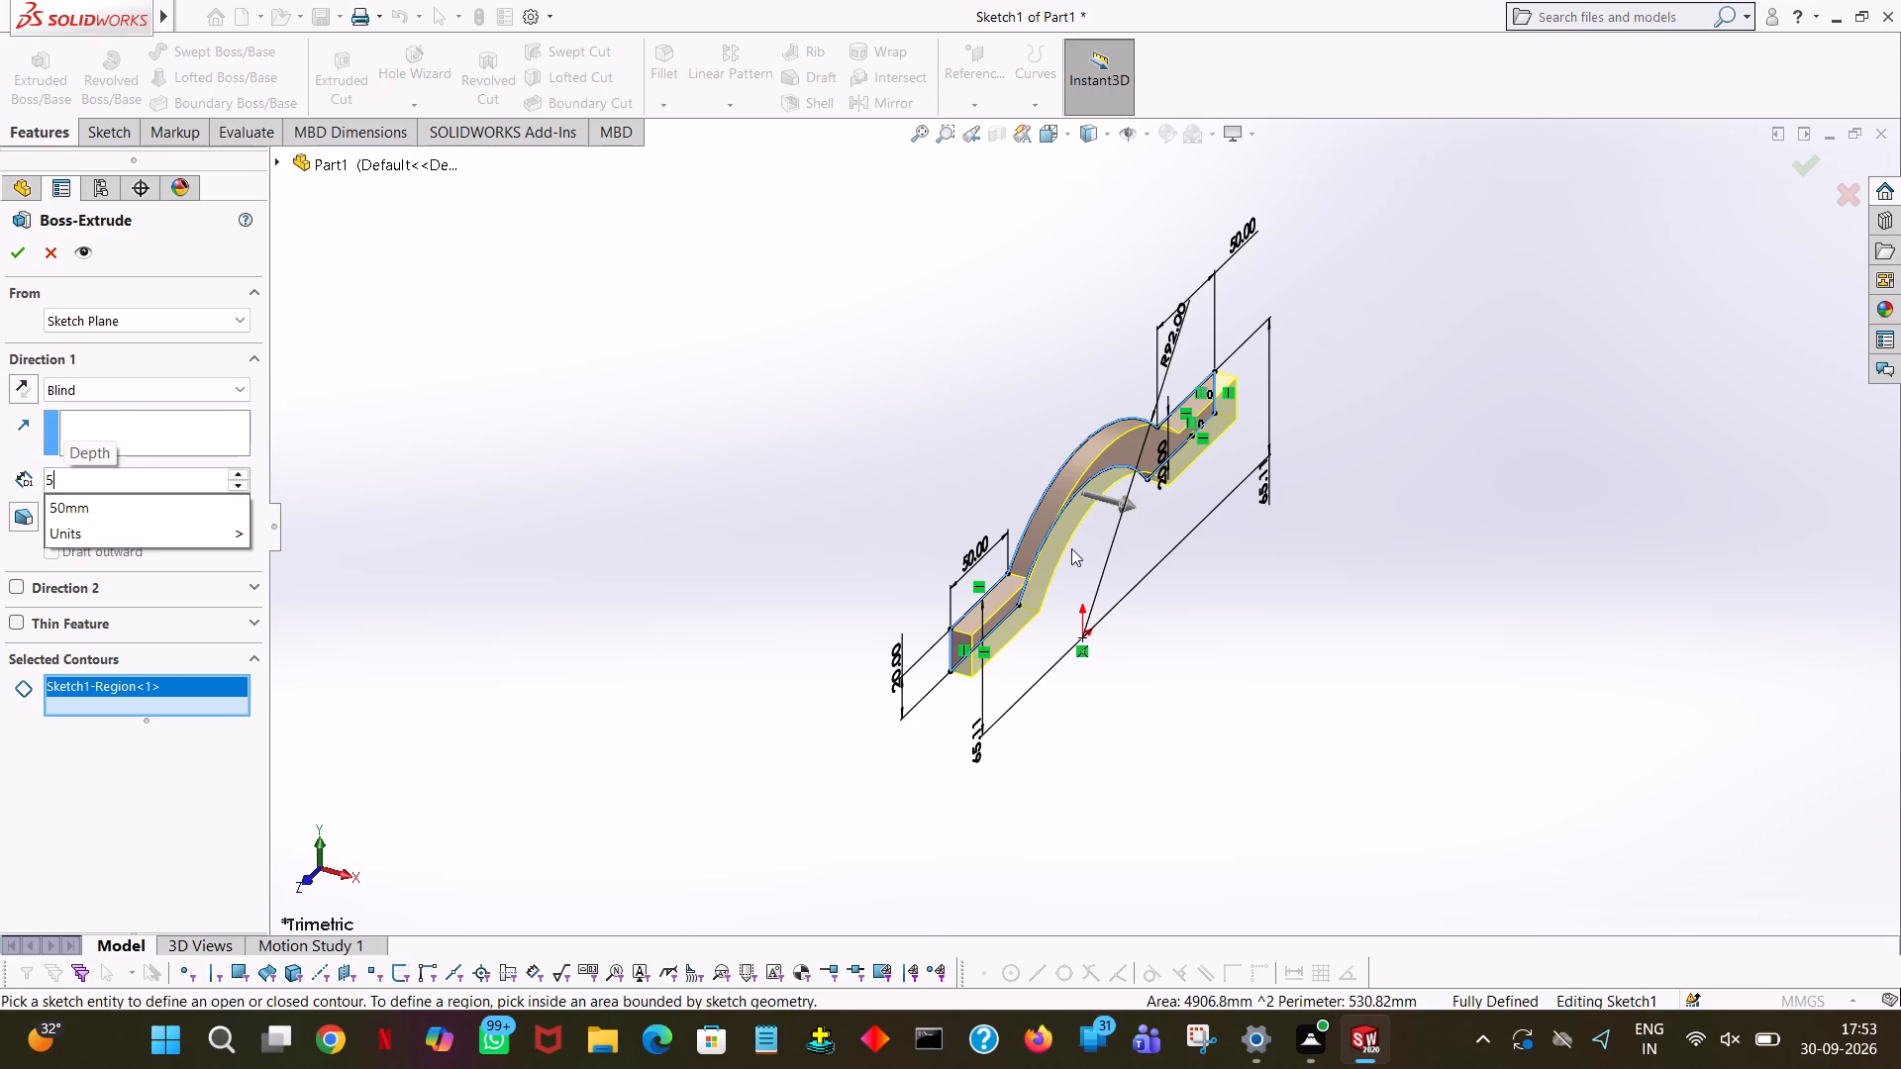
left_click(20, 391)
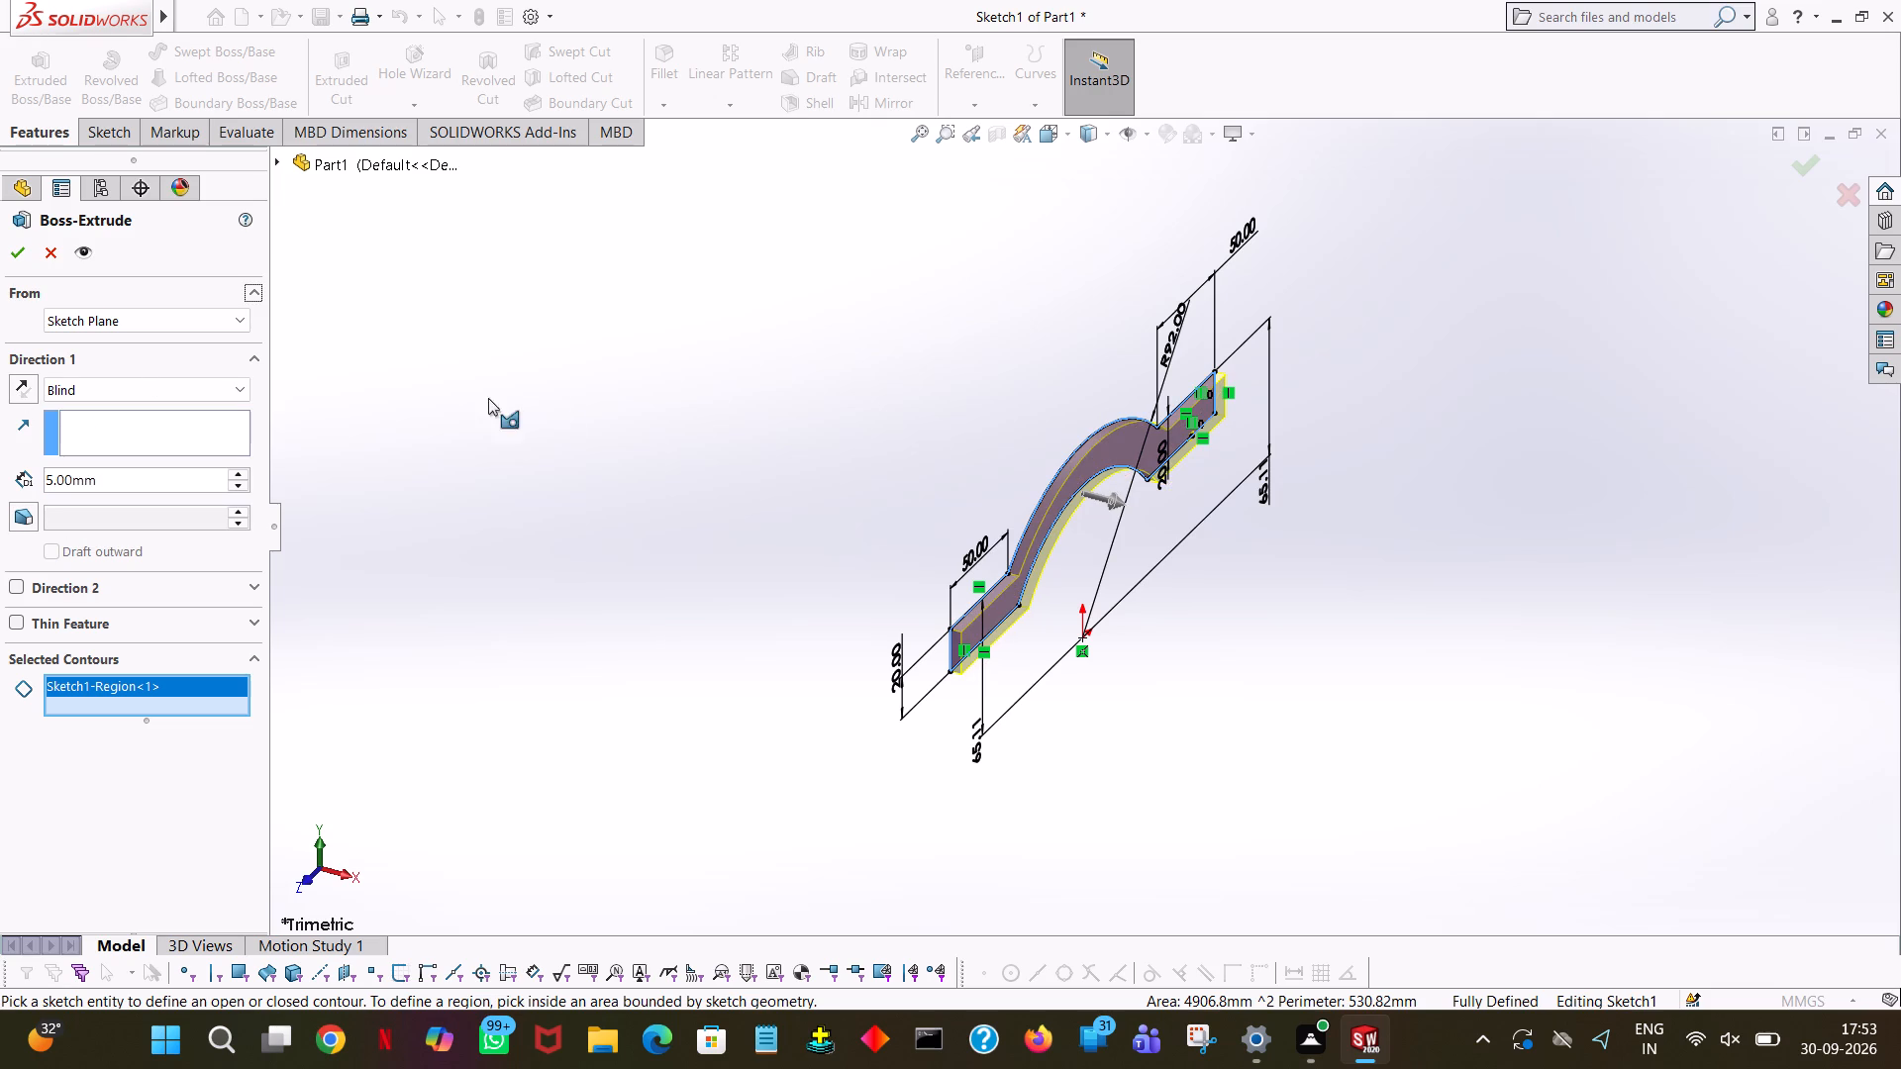
middle_click_drag(610, 415, 645, 482)
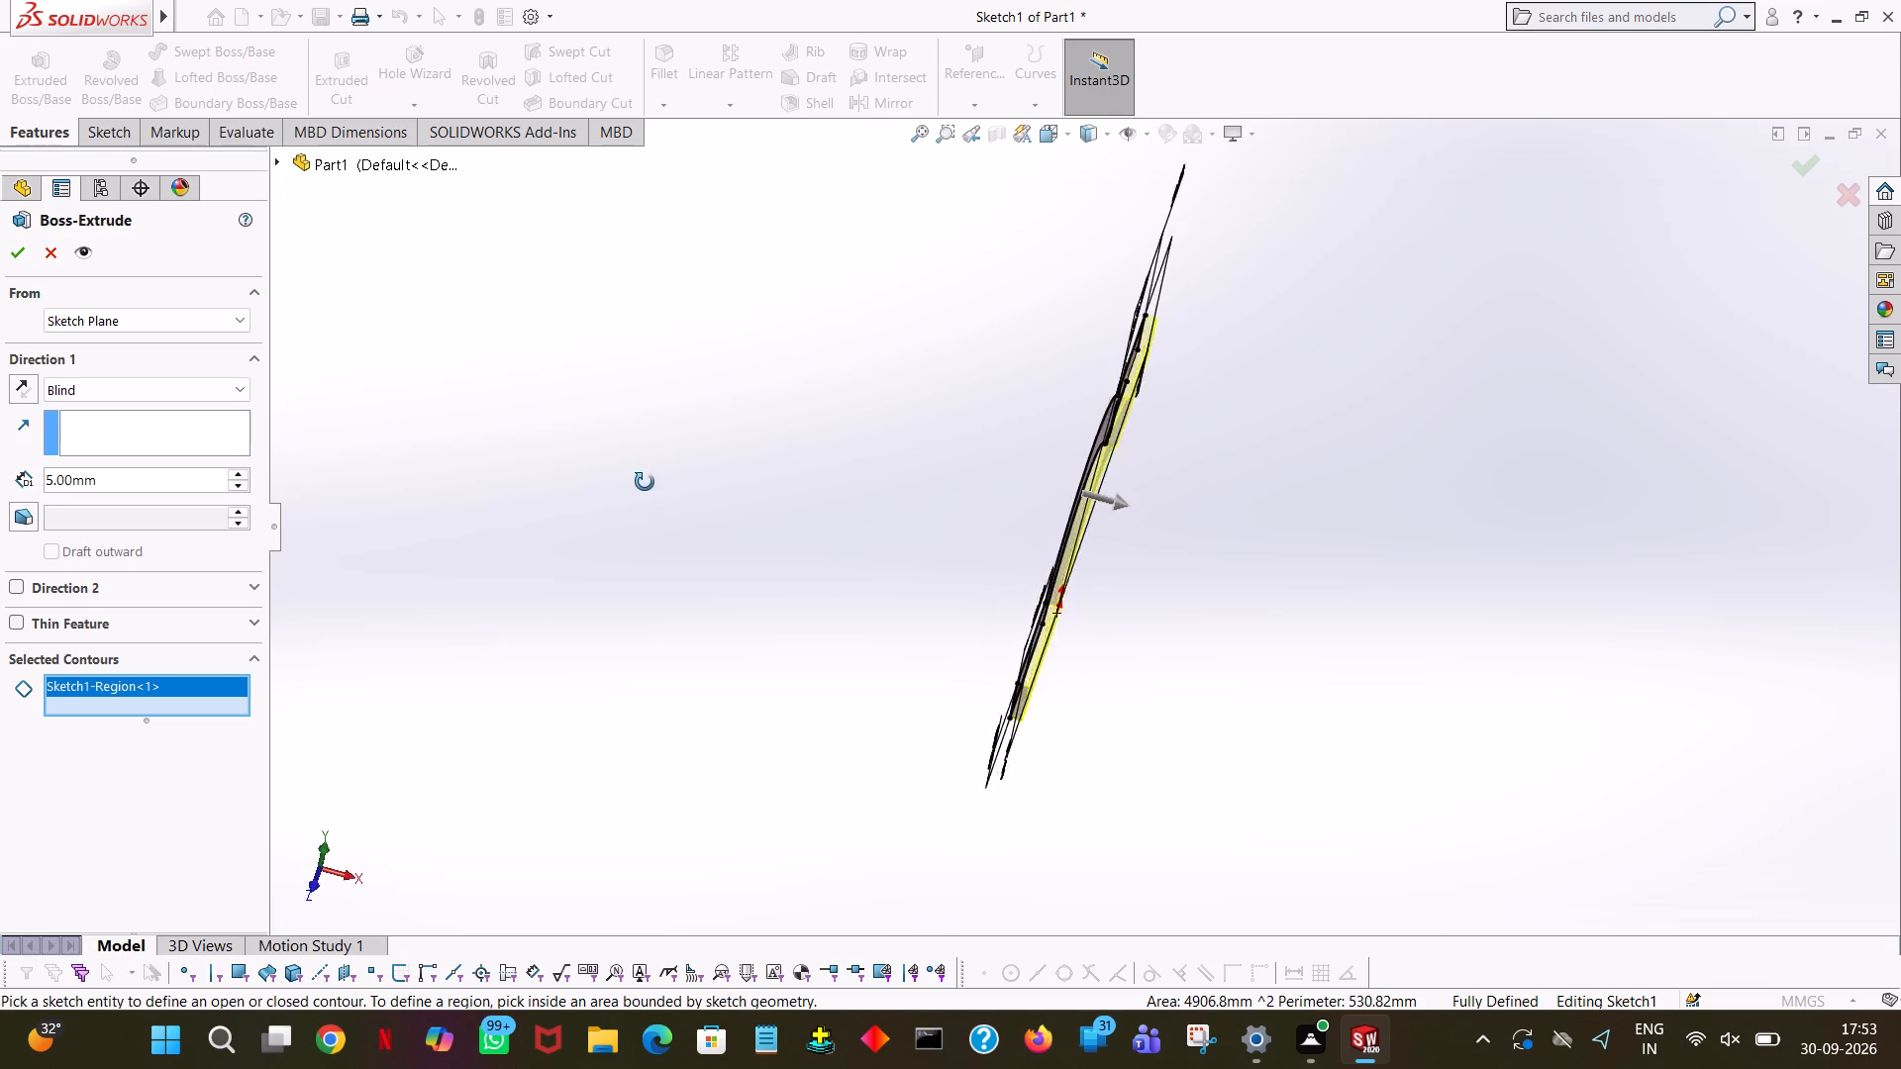
middle_click_drag(645, 482, 636, 419)
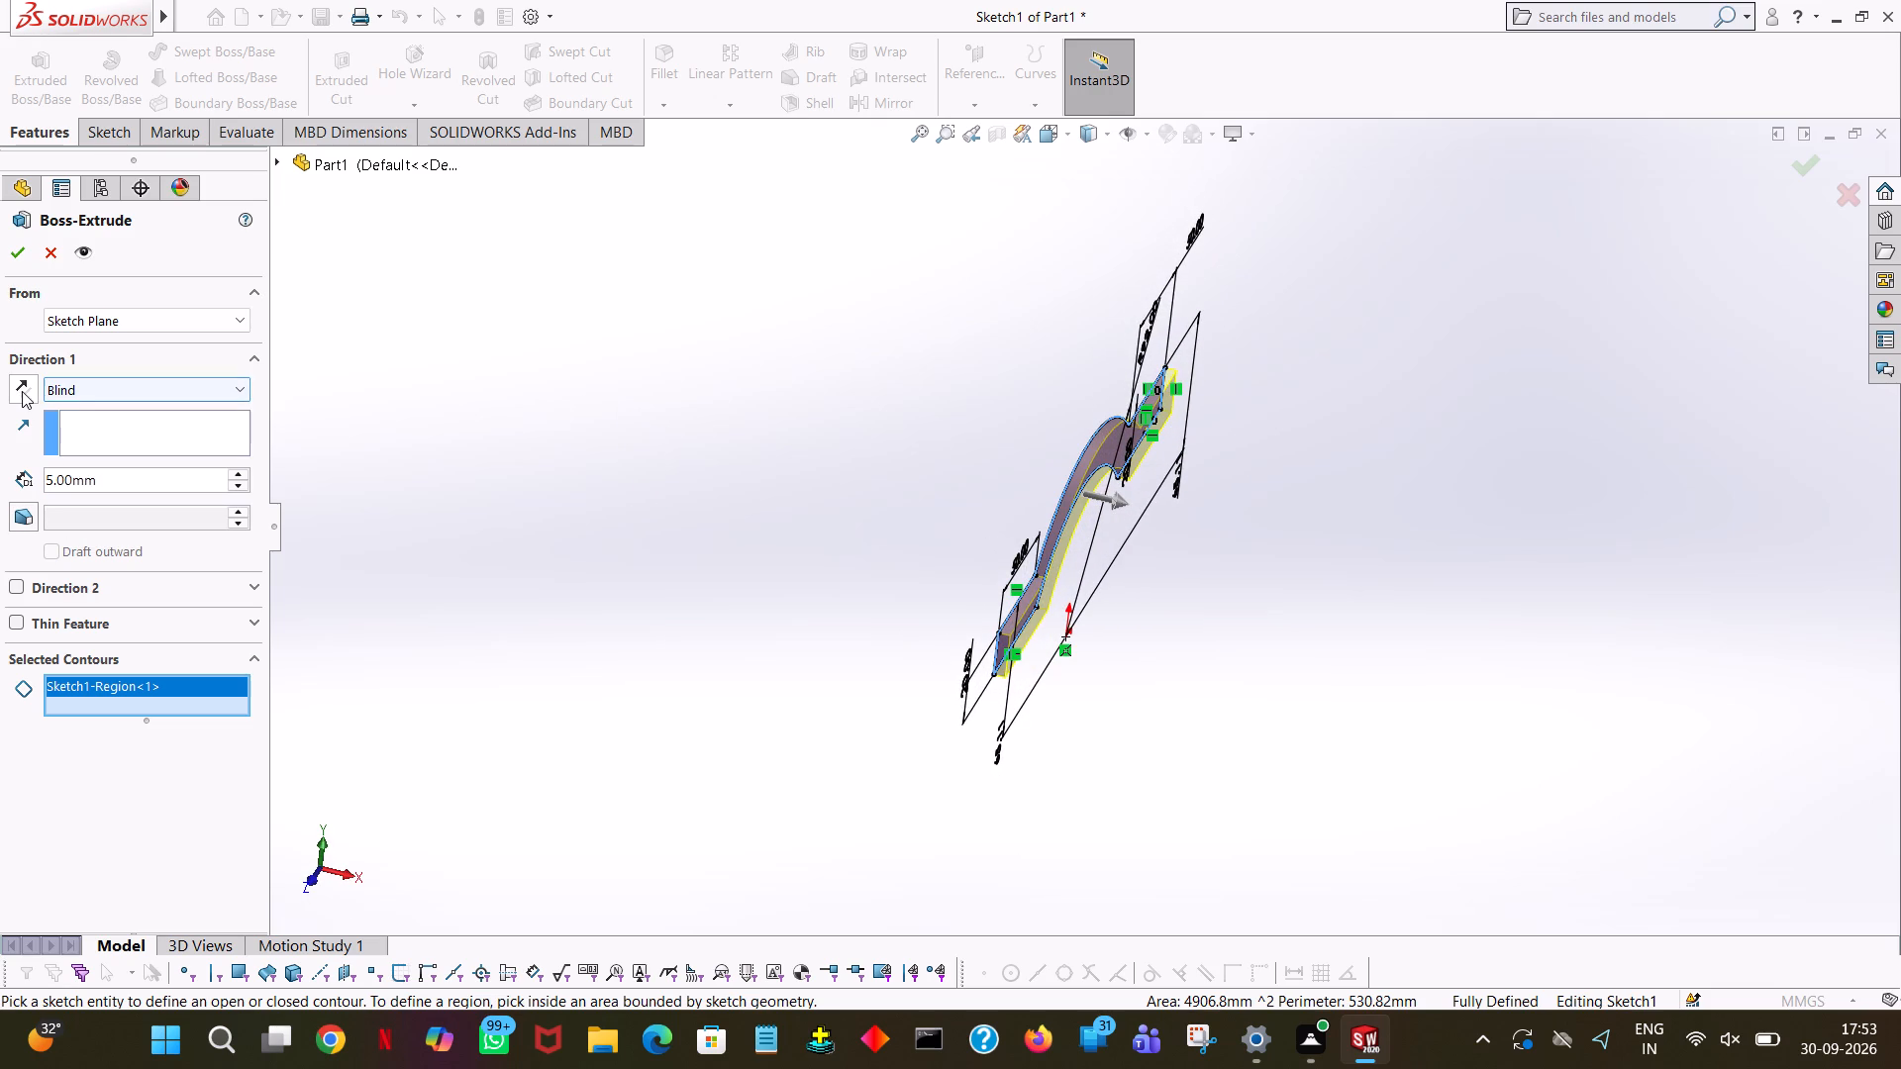
left_click(22, 391)
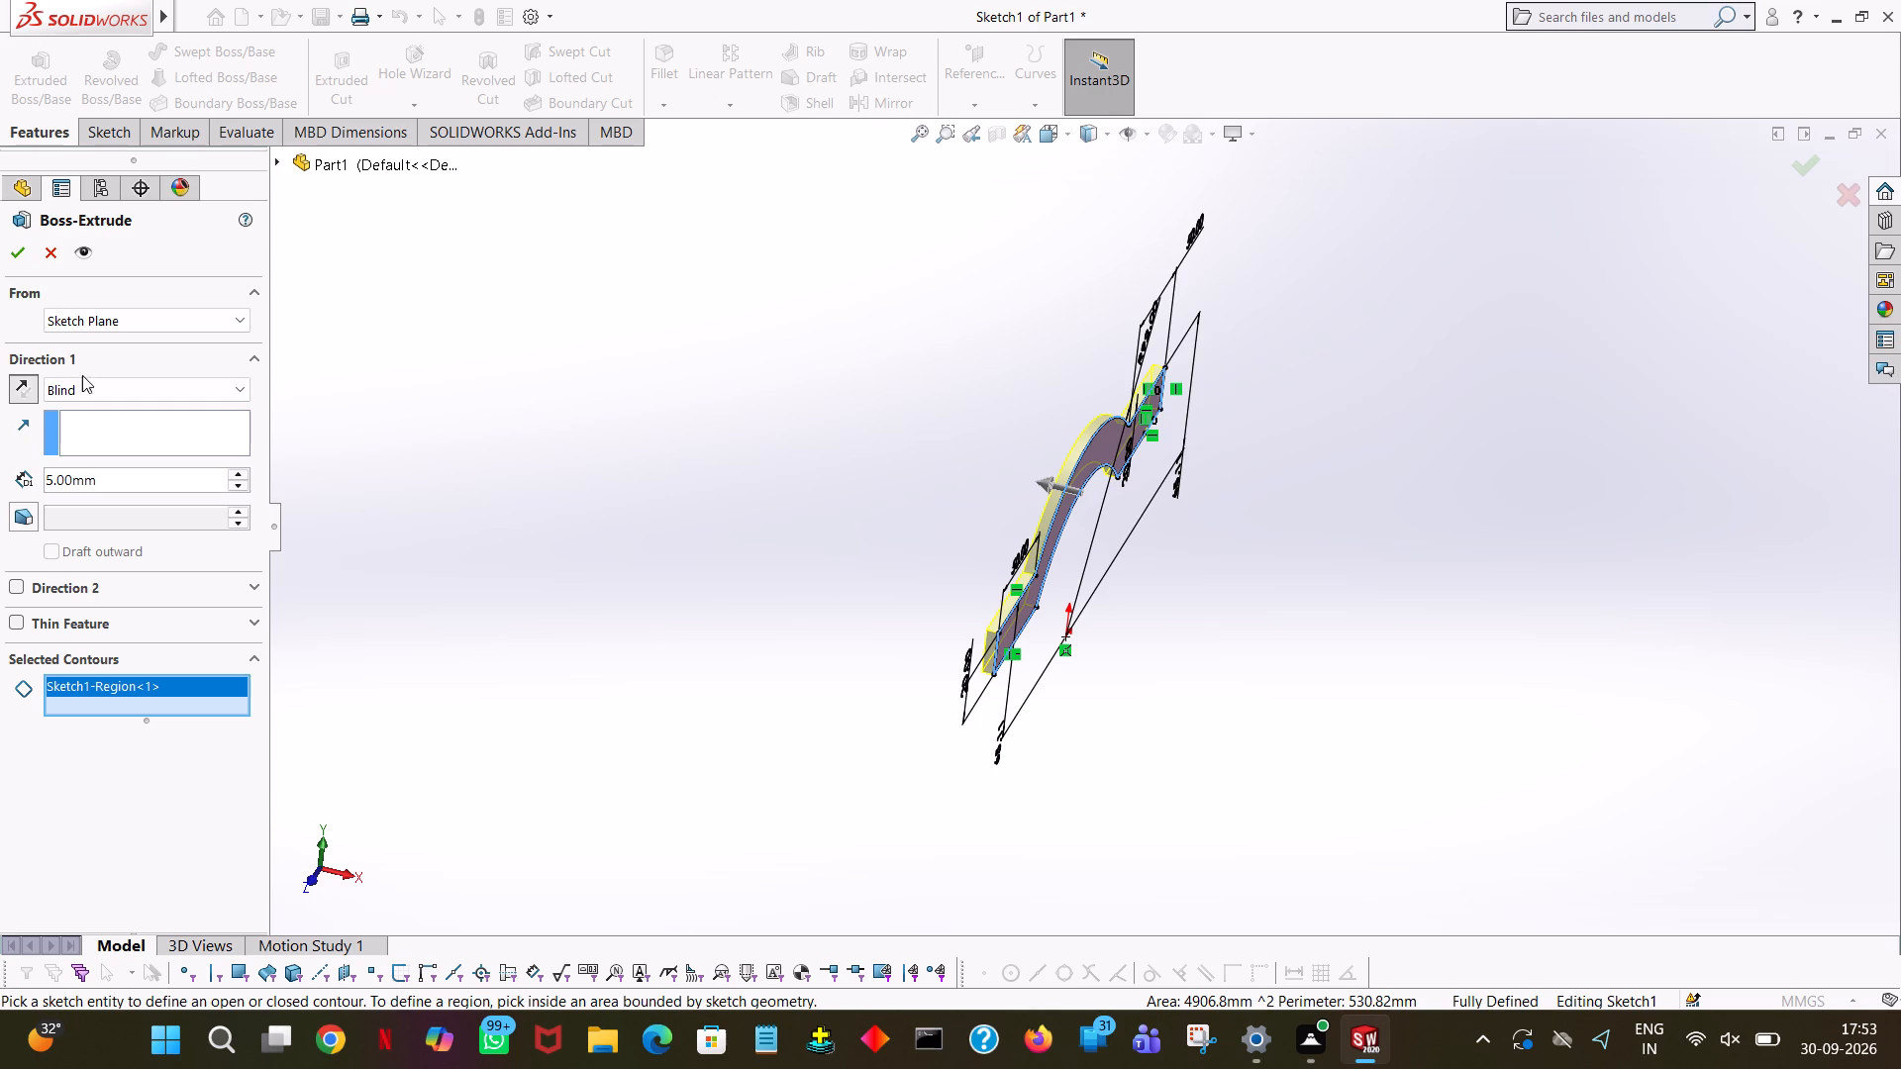
left_click(21, 244)
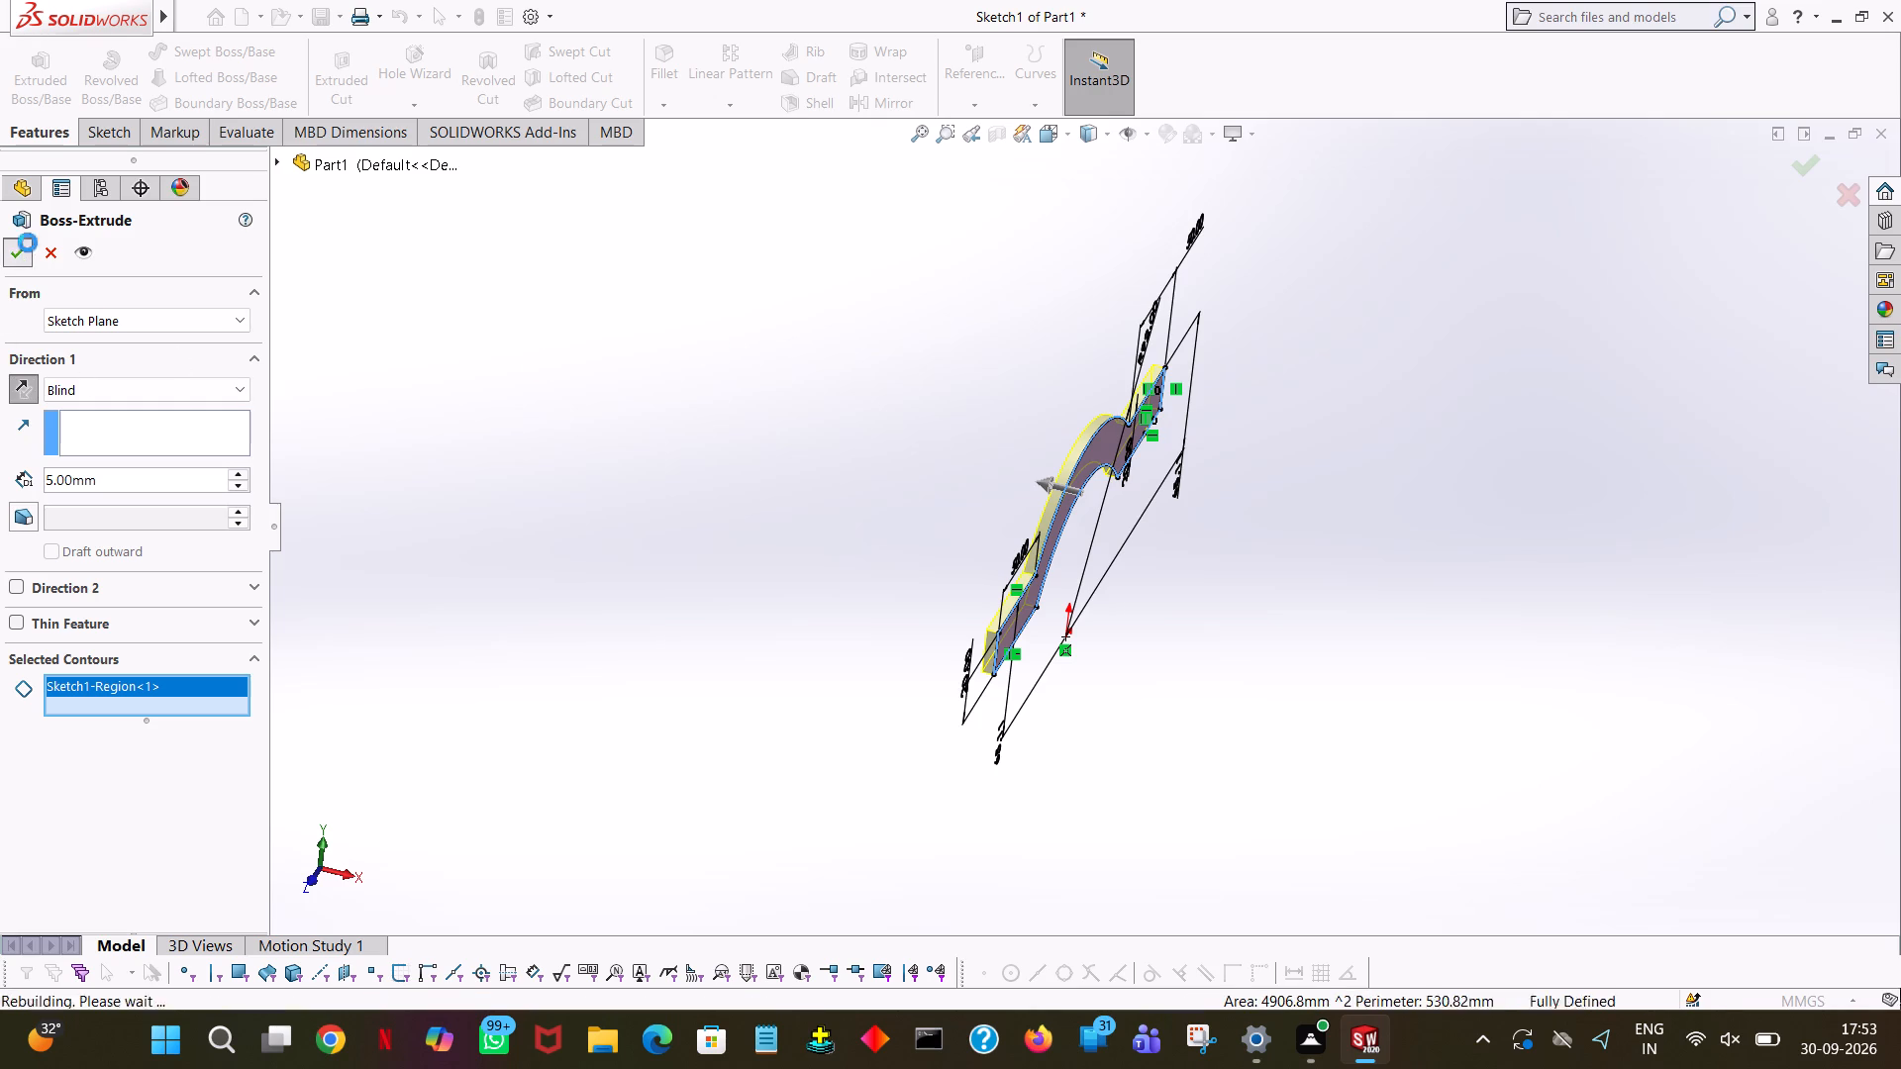
left_click(972, 343)
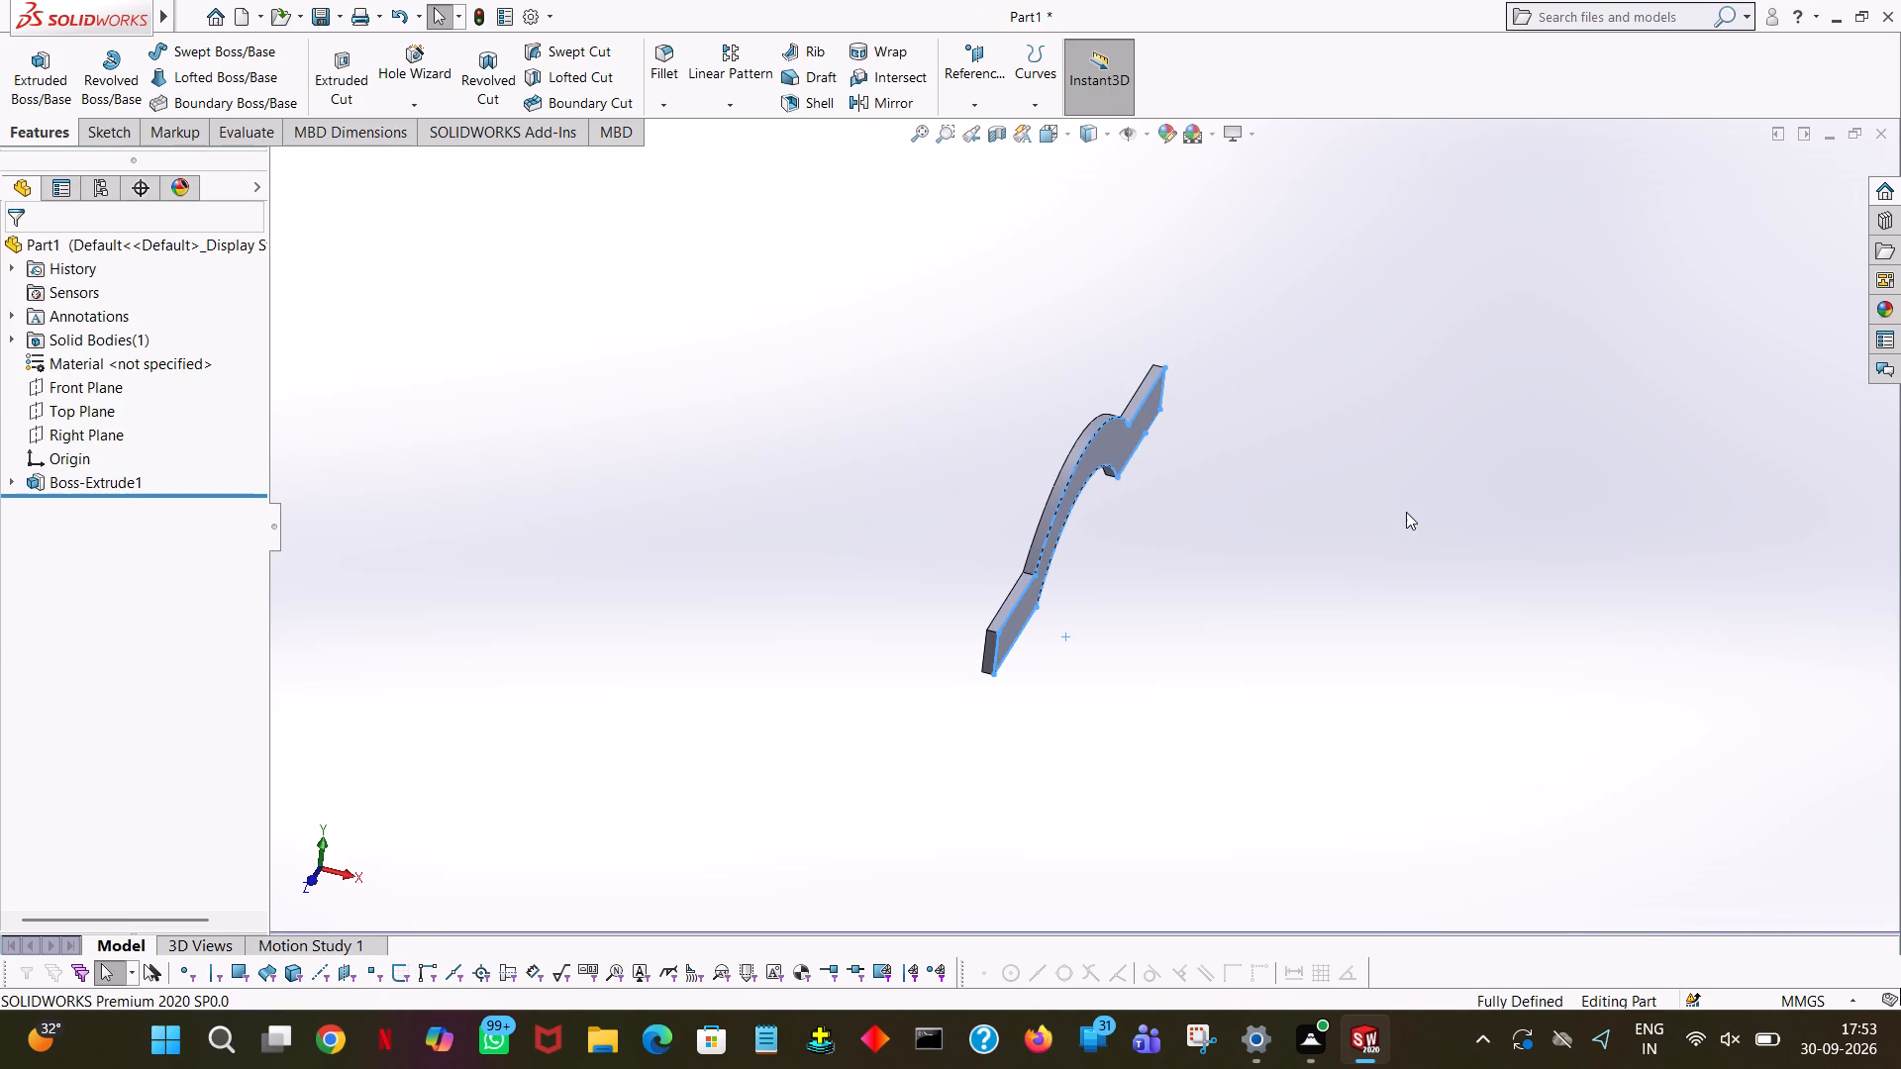
Start a new extruded boss sketch on the outer end face of the left flange.
middle_click_drag(1446, 486, 1481, 474)
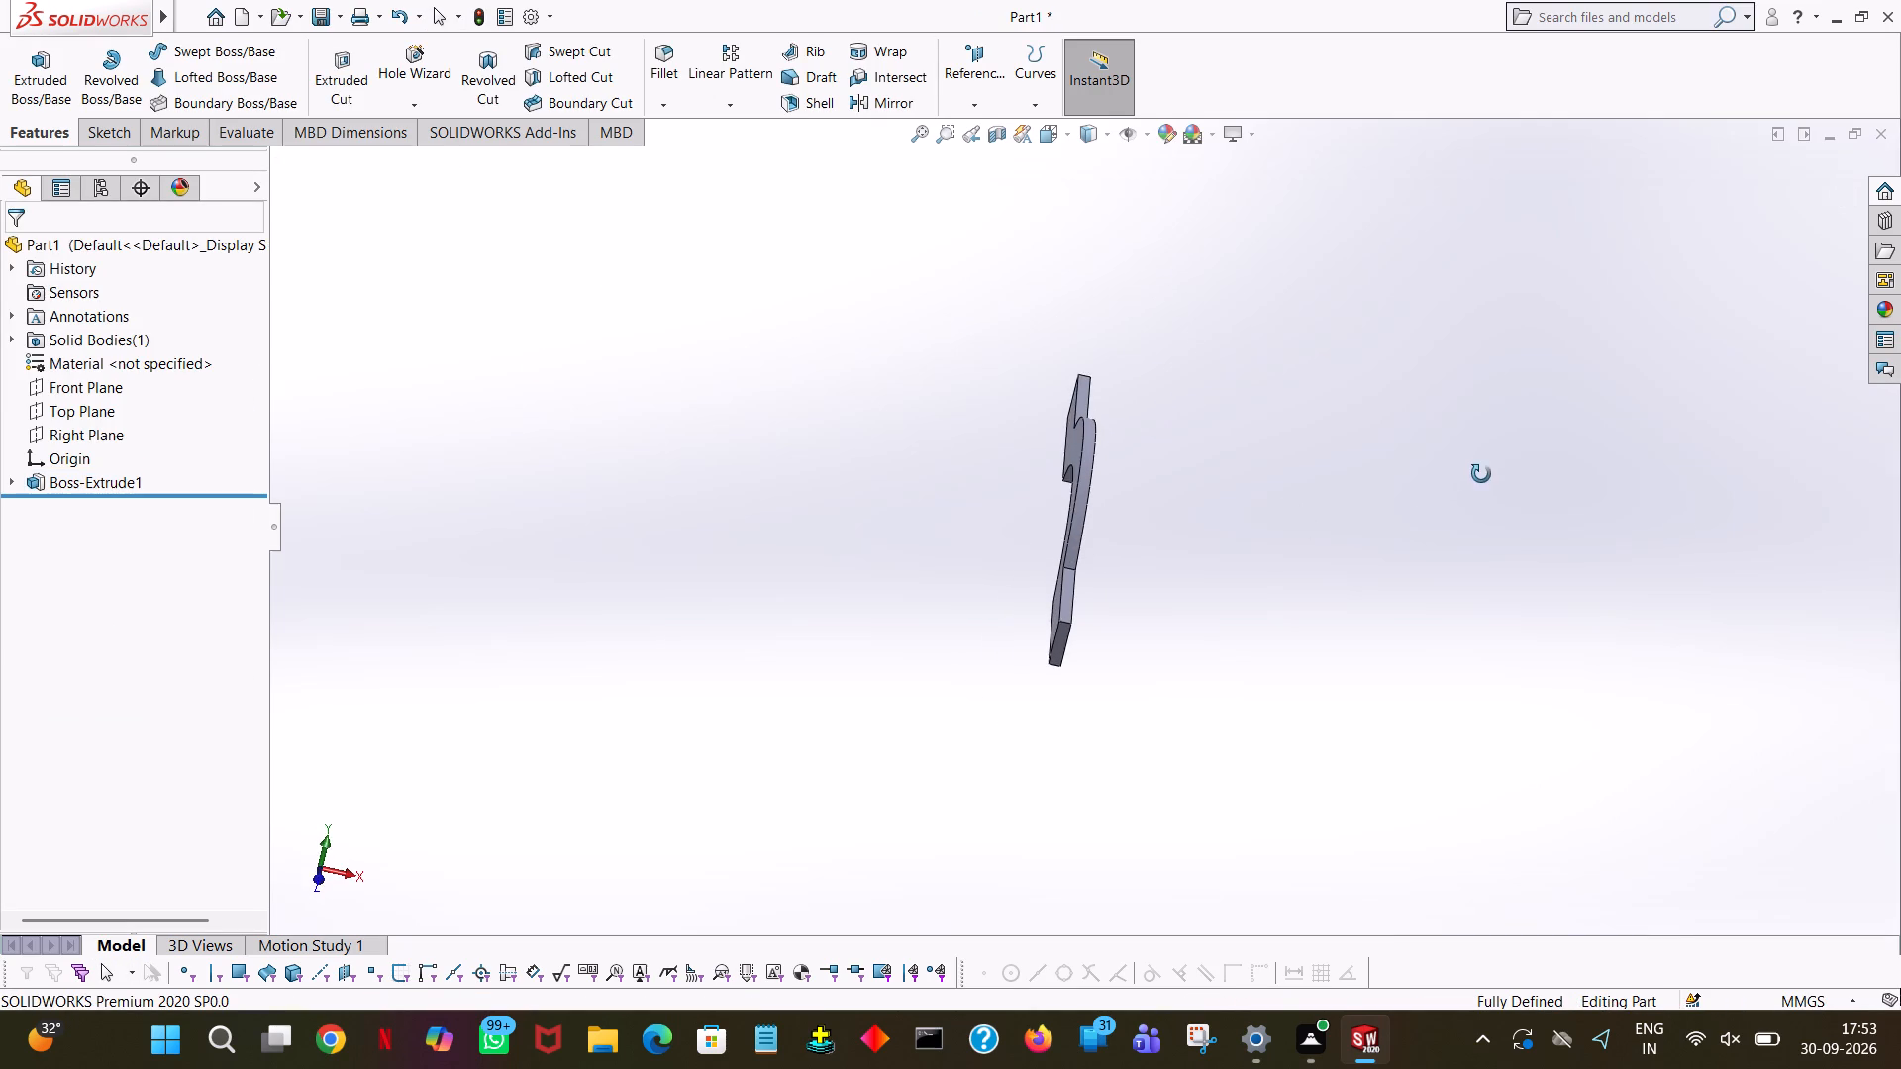
middle_click_drag(1481, 474, 1482, 474)
middle_click_drag(1524, 484, 1473, 396)
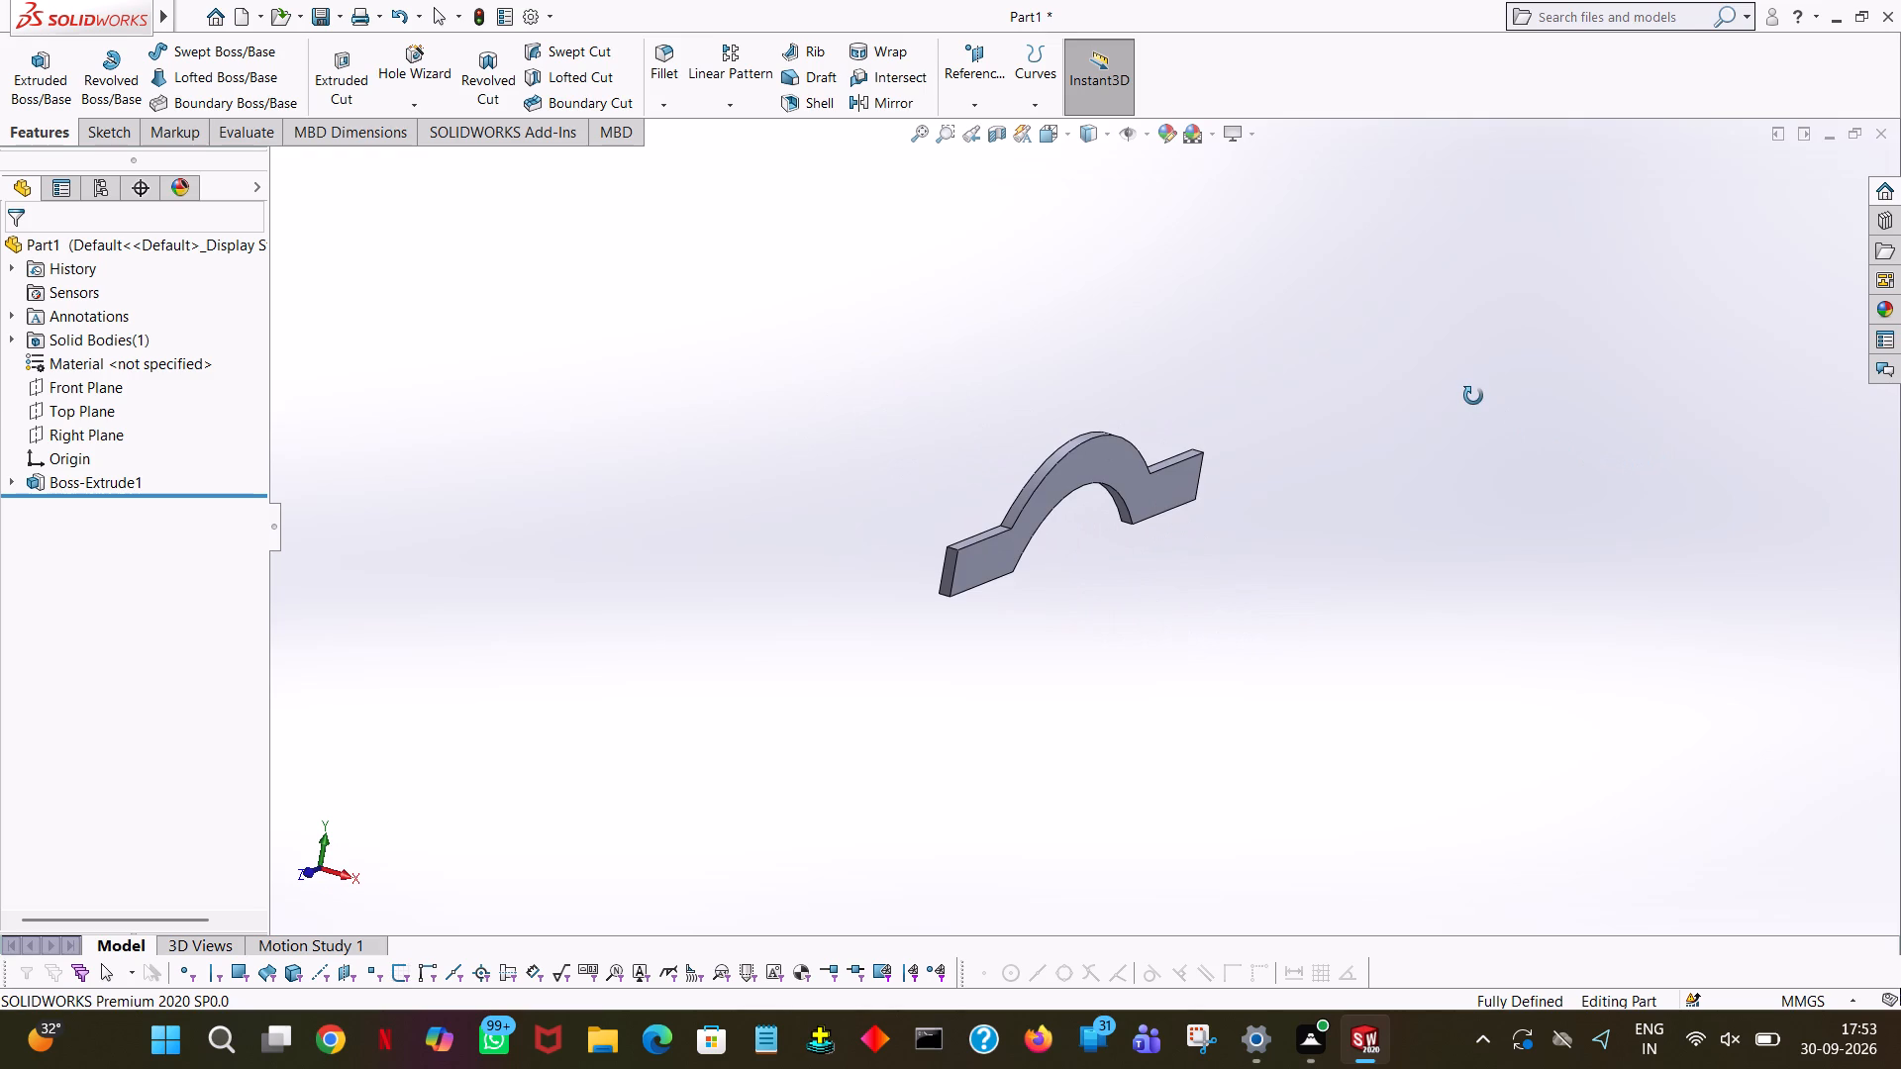
middle_click_drag(1473, 396, 1511, 399)
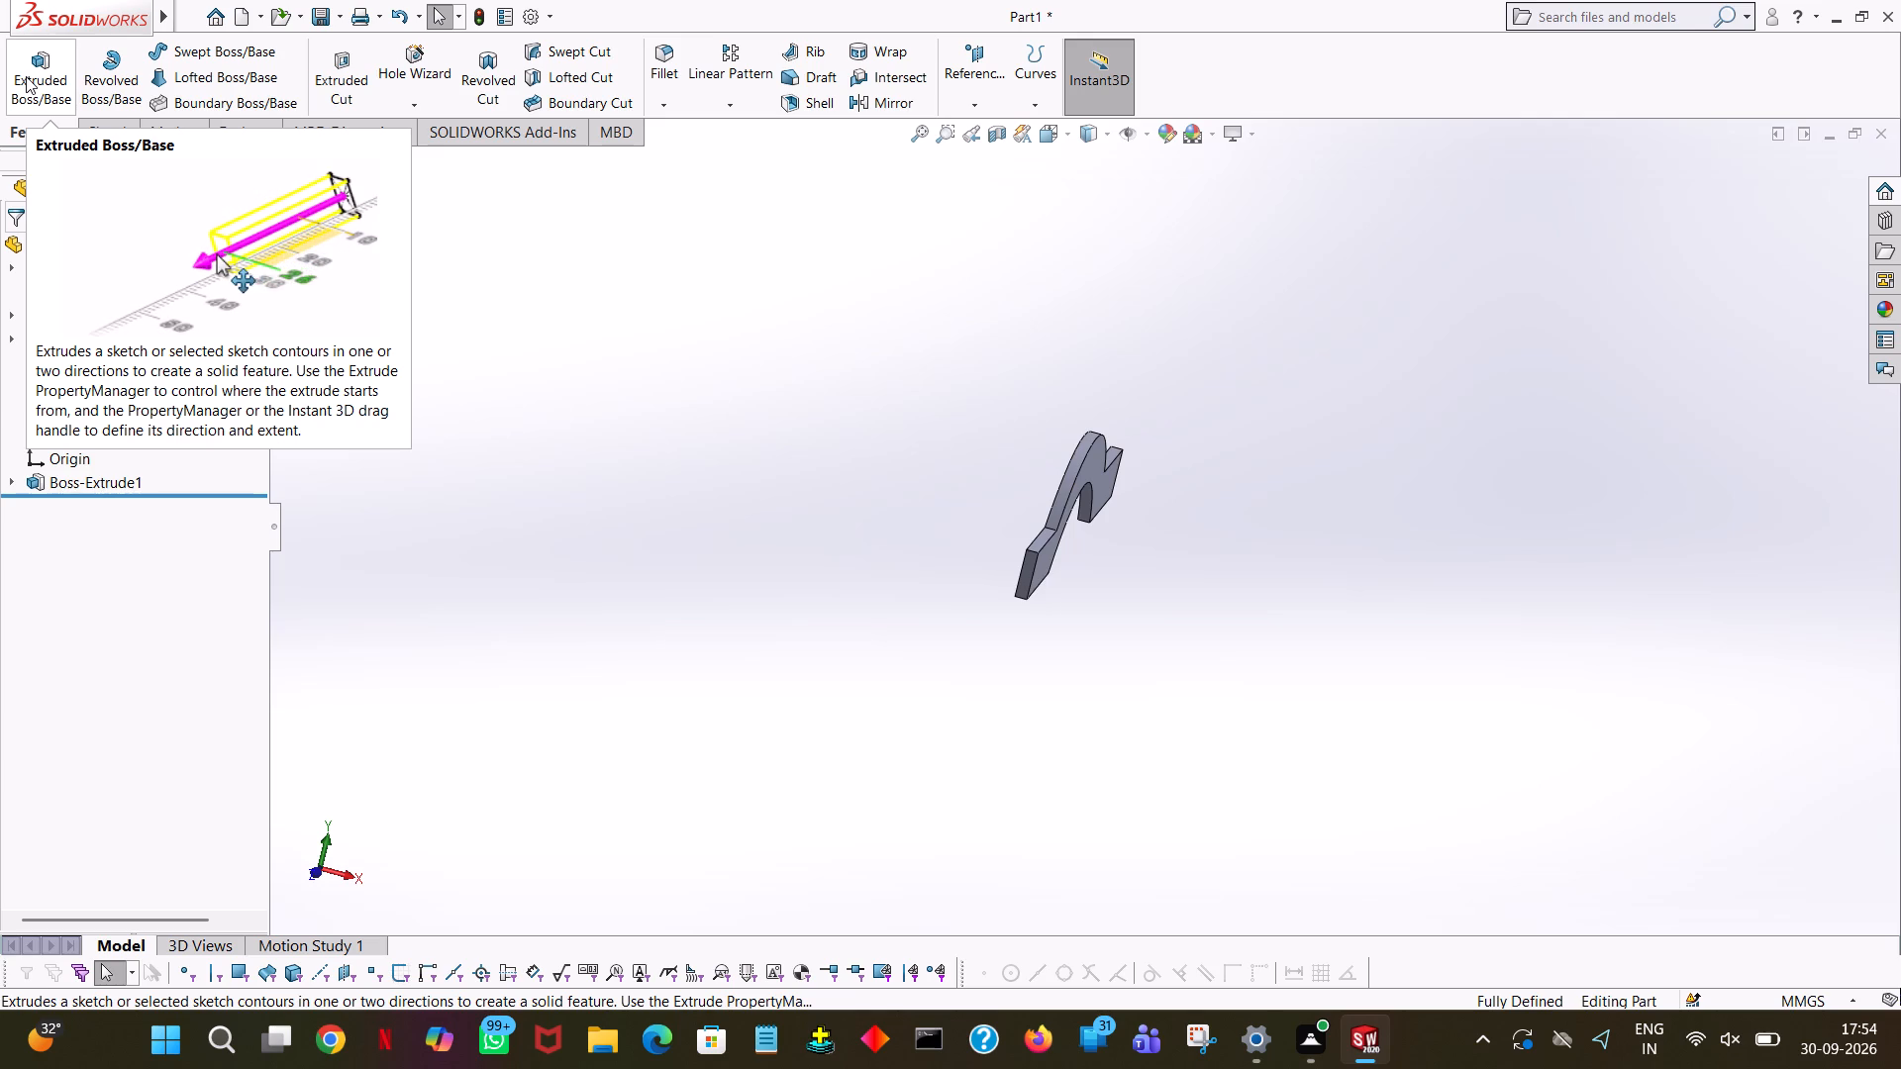
left_click(26, 76)
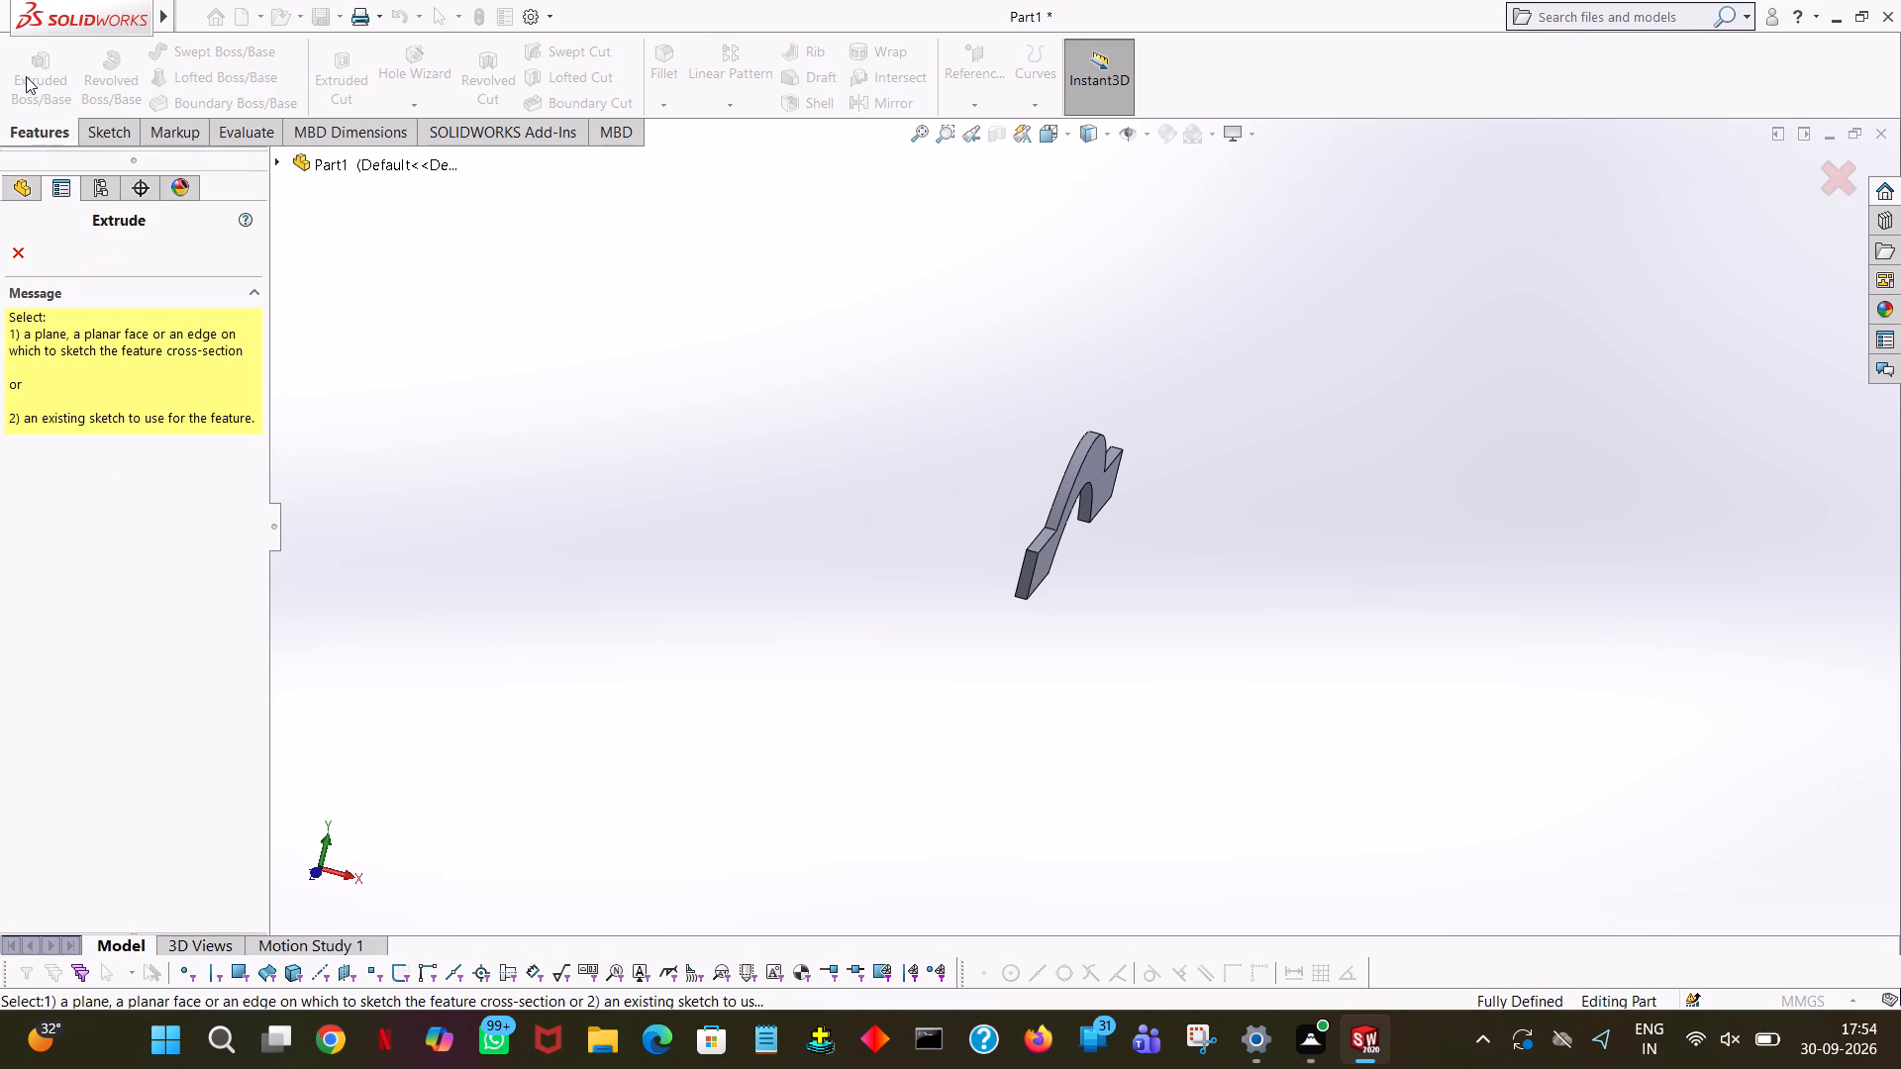
left_click(1030, 565)
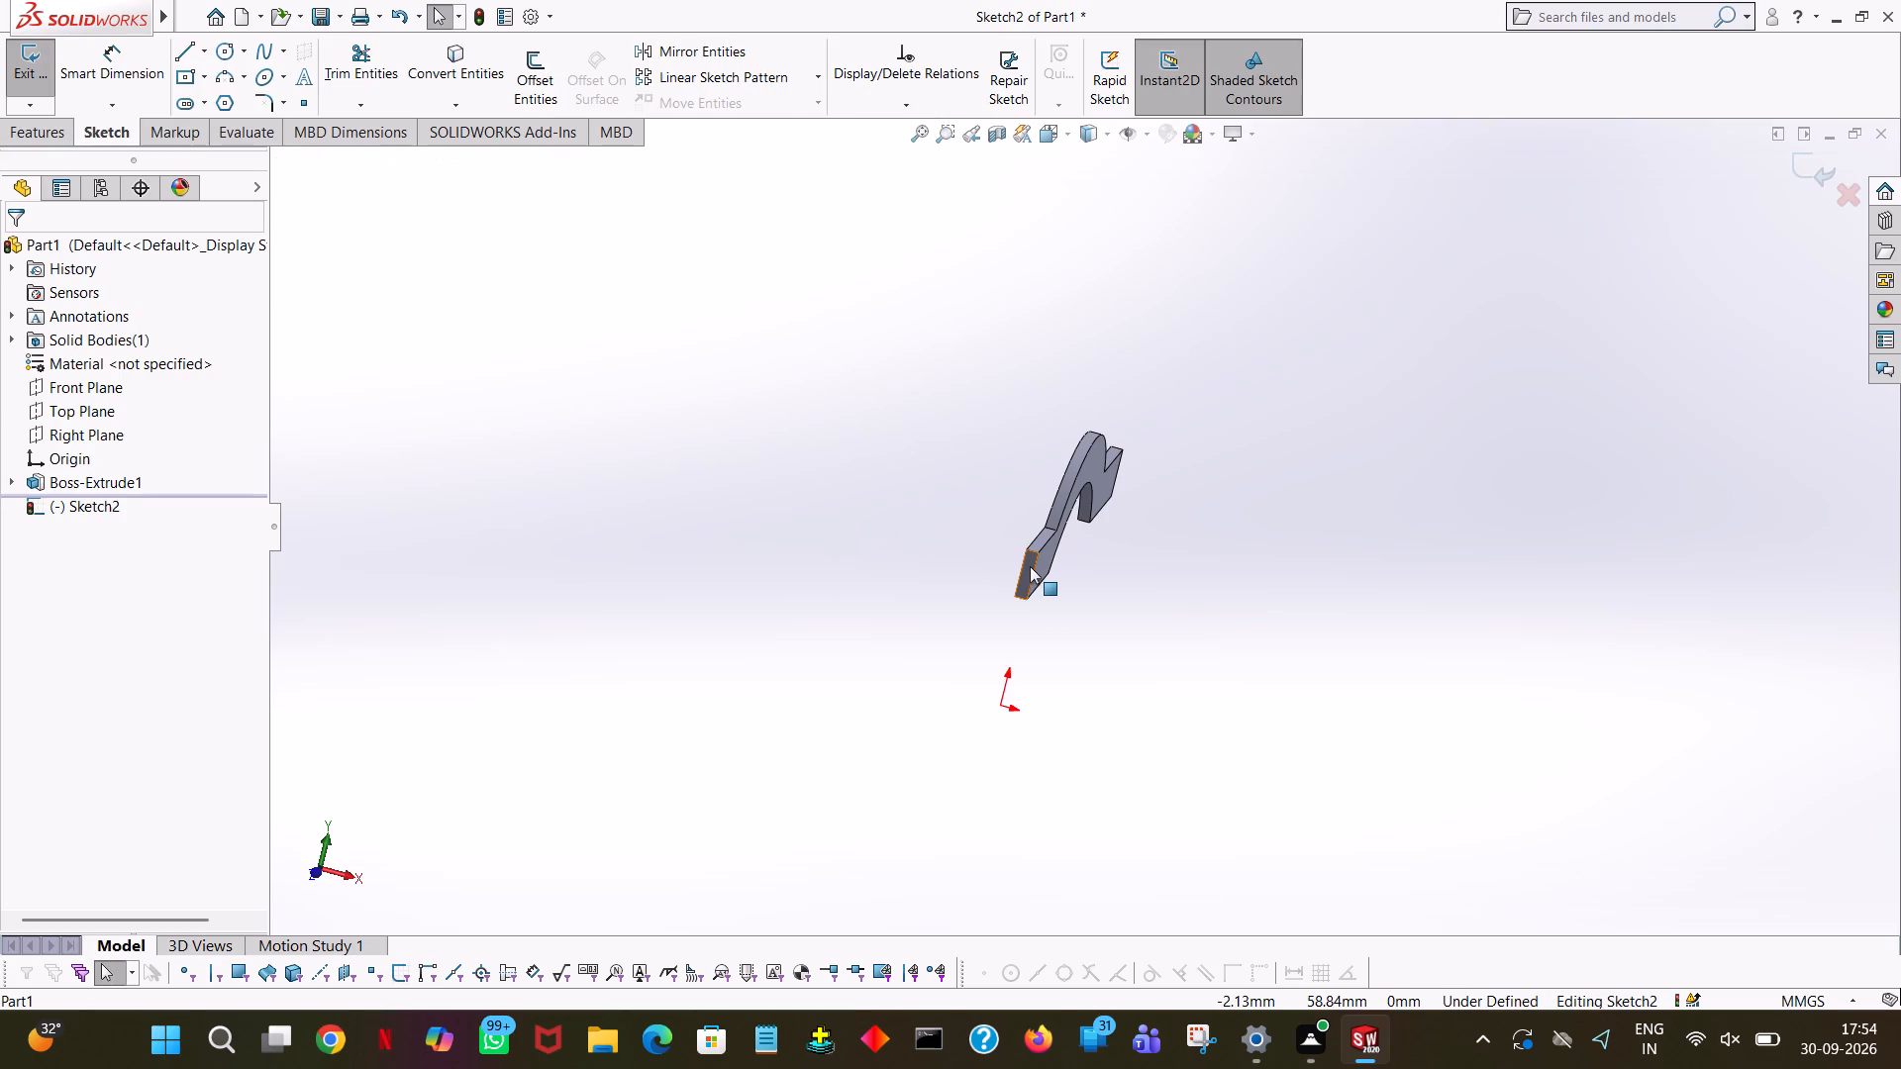
key("space")
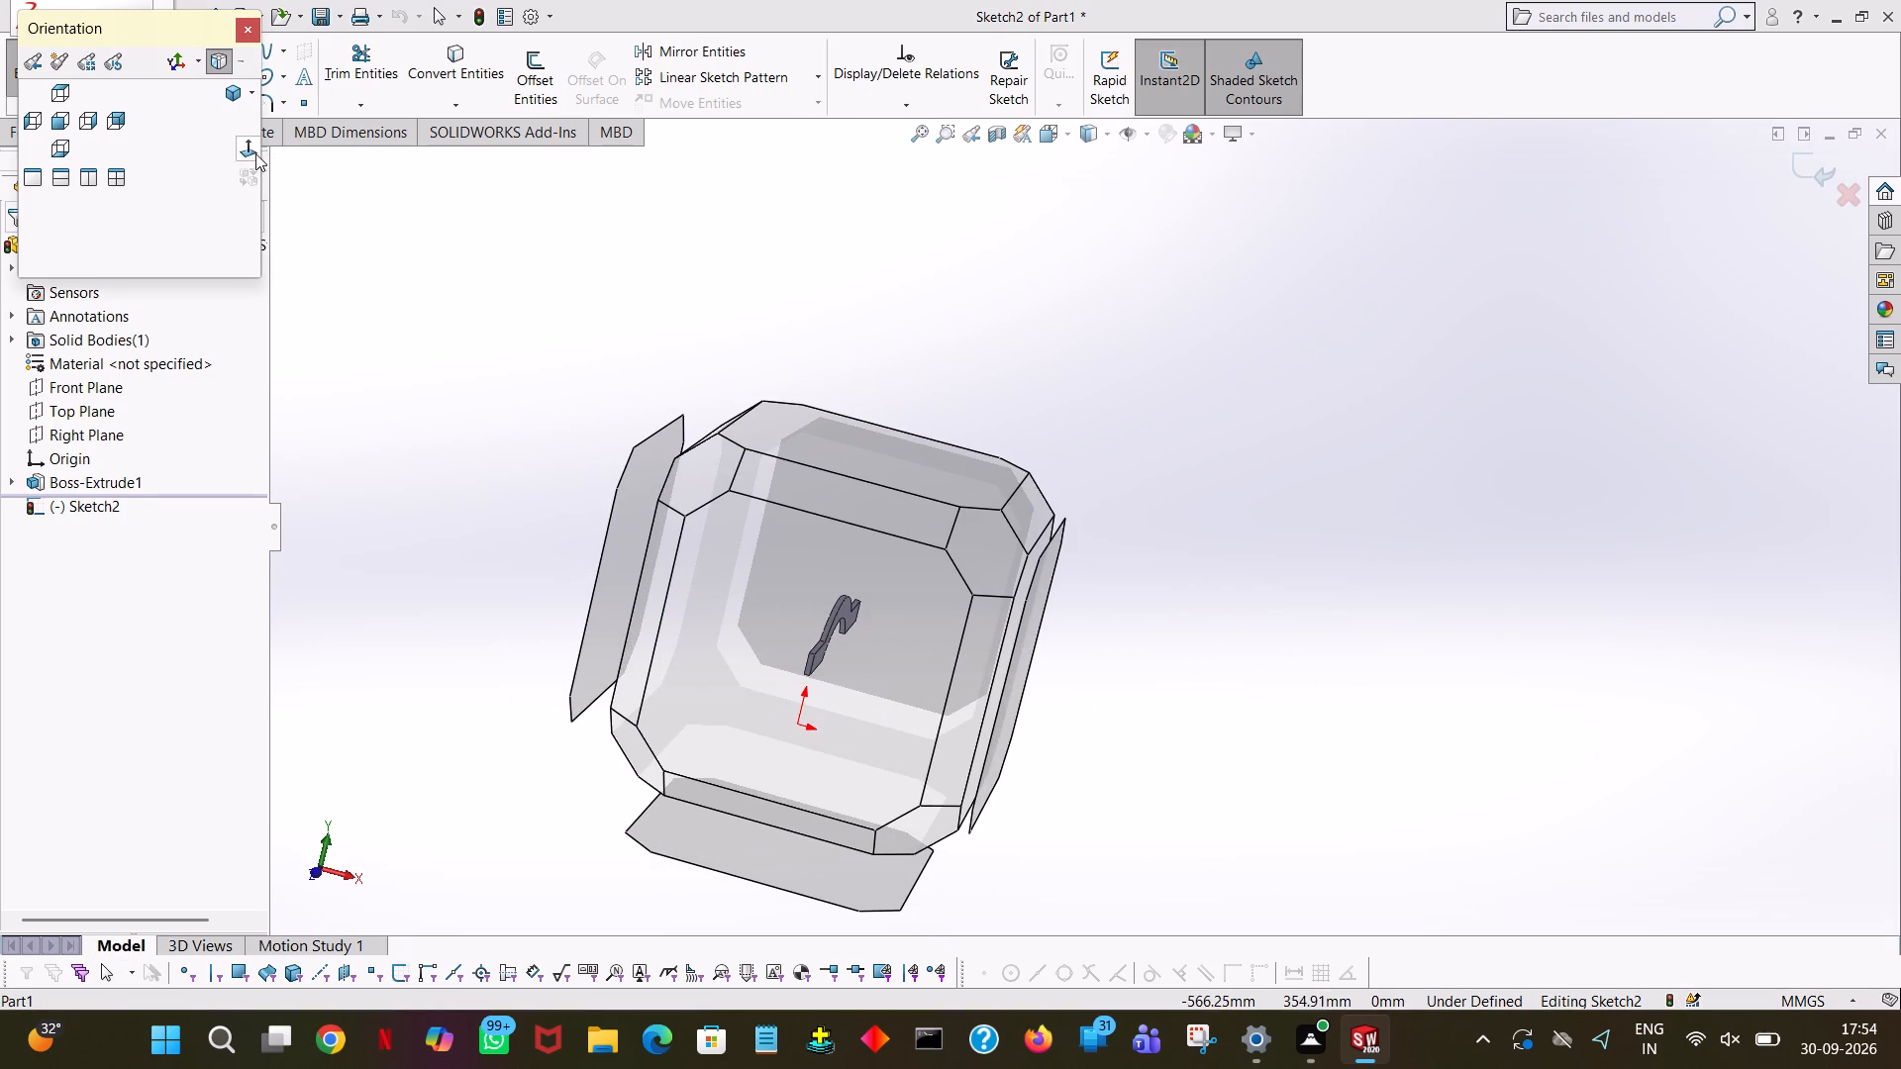
left_click(250, 152)
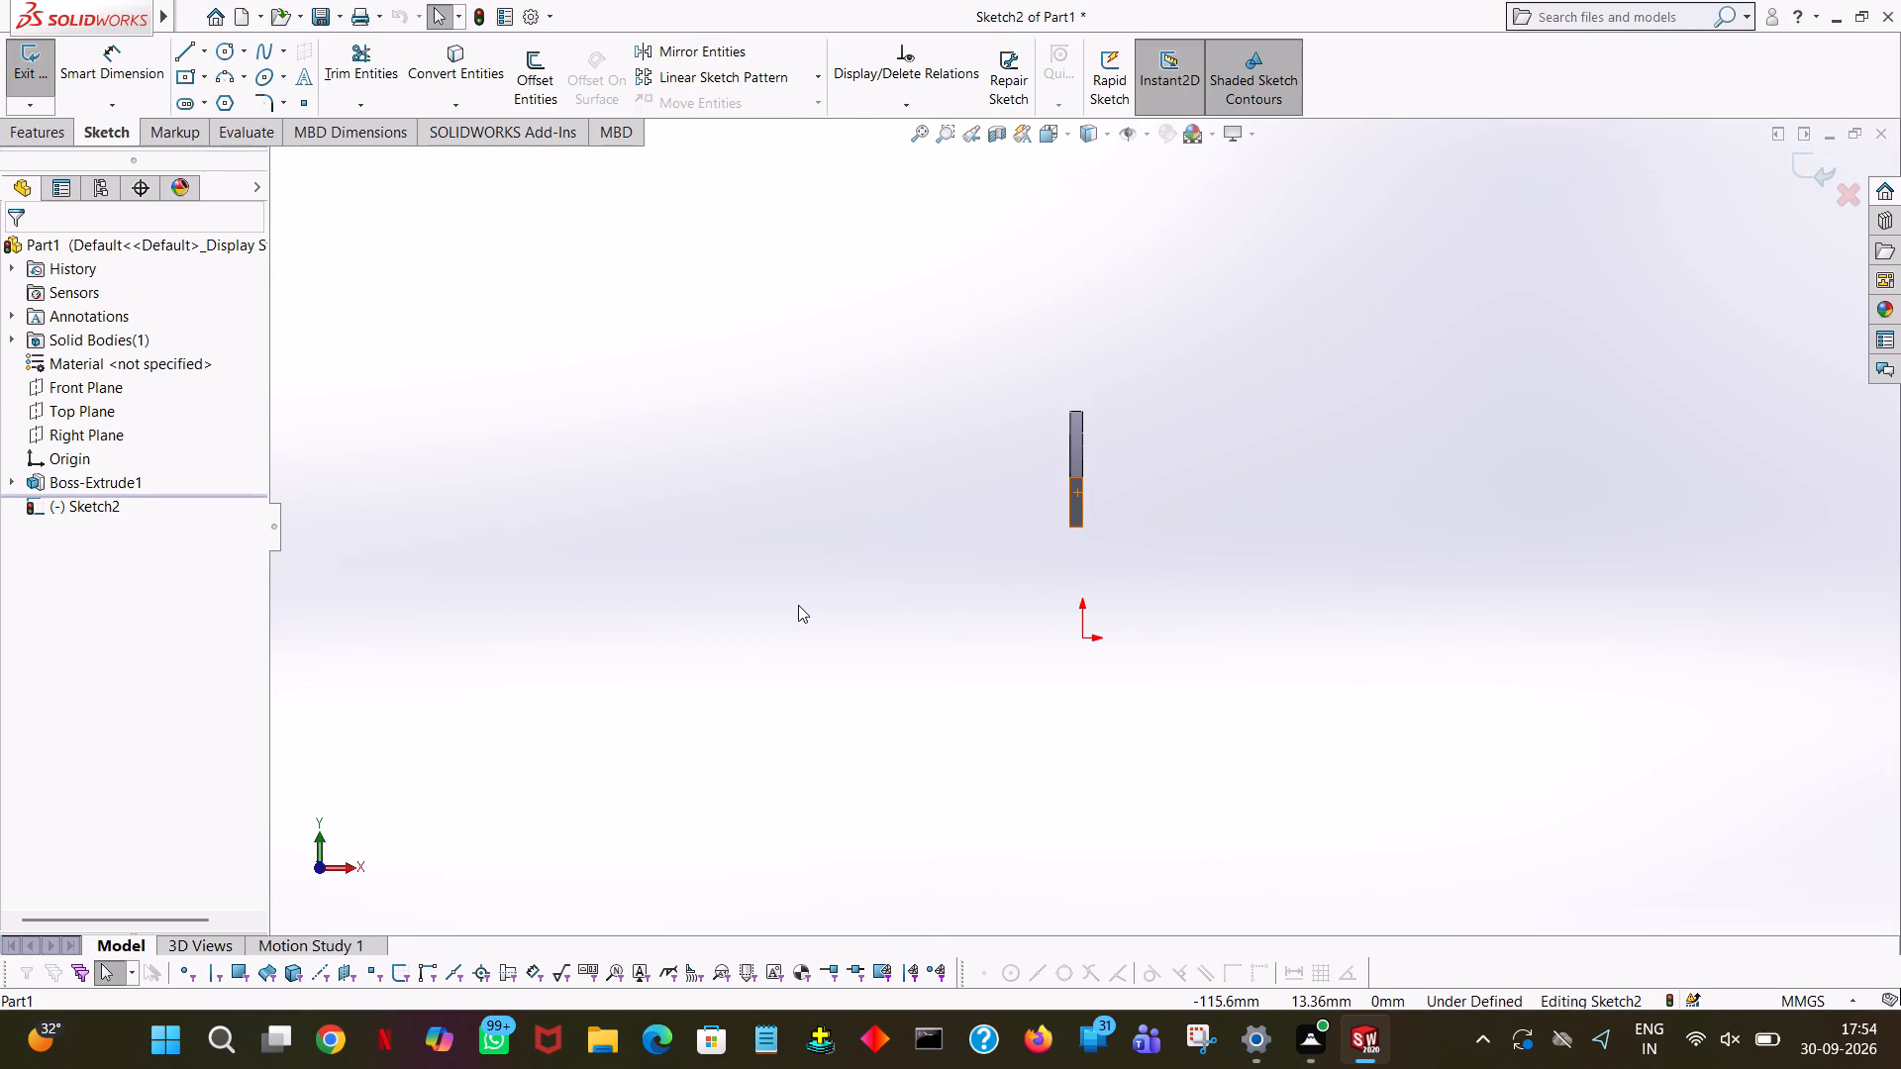
Draw a 75 mm horizontal line from the end face's lower corner on the Right Plane side, along its bottom edge and past the body.
scroll(757, 636, "down", 6, "ctrl")
scroll(757, 636, "up", 6, "ctrl")
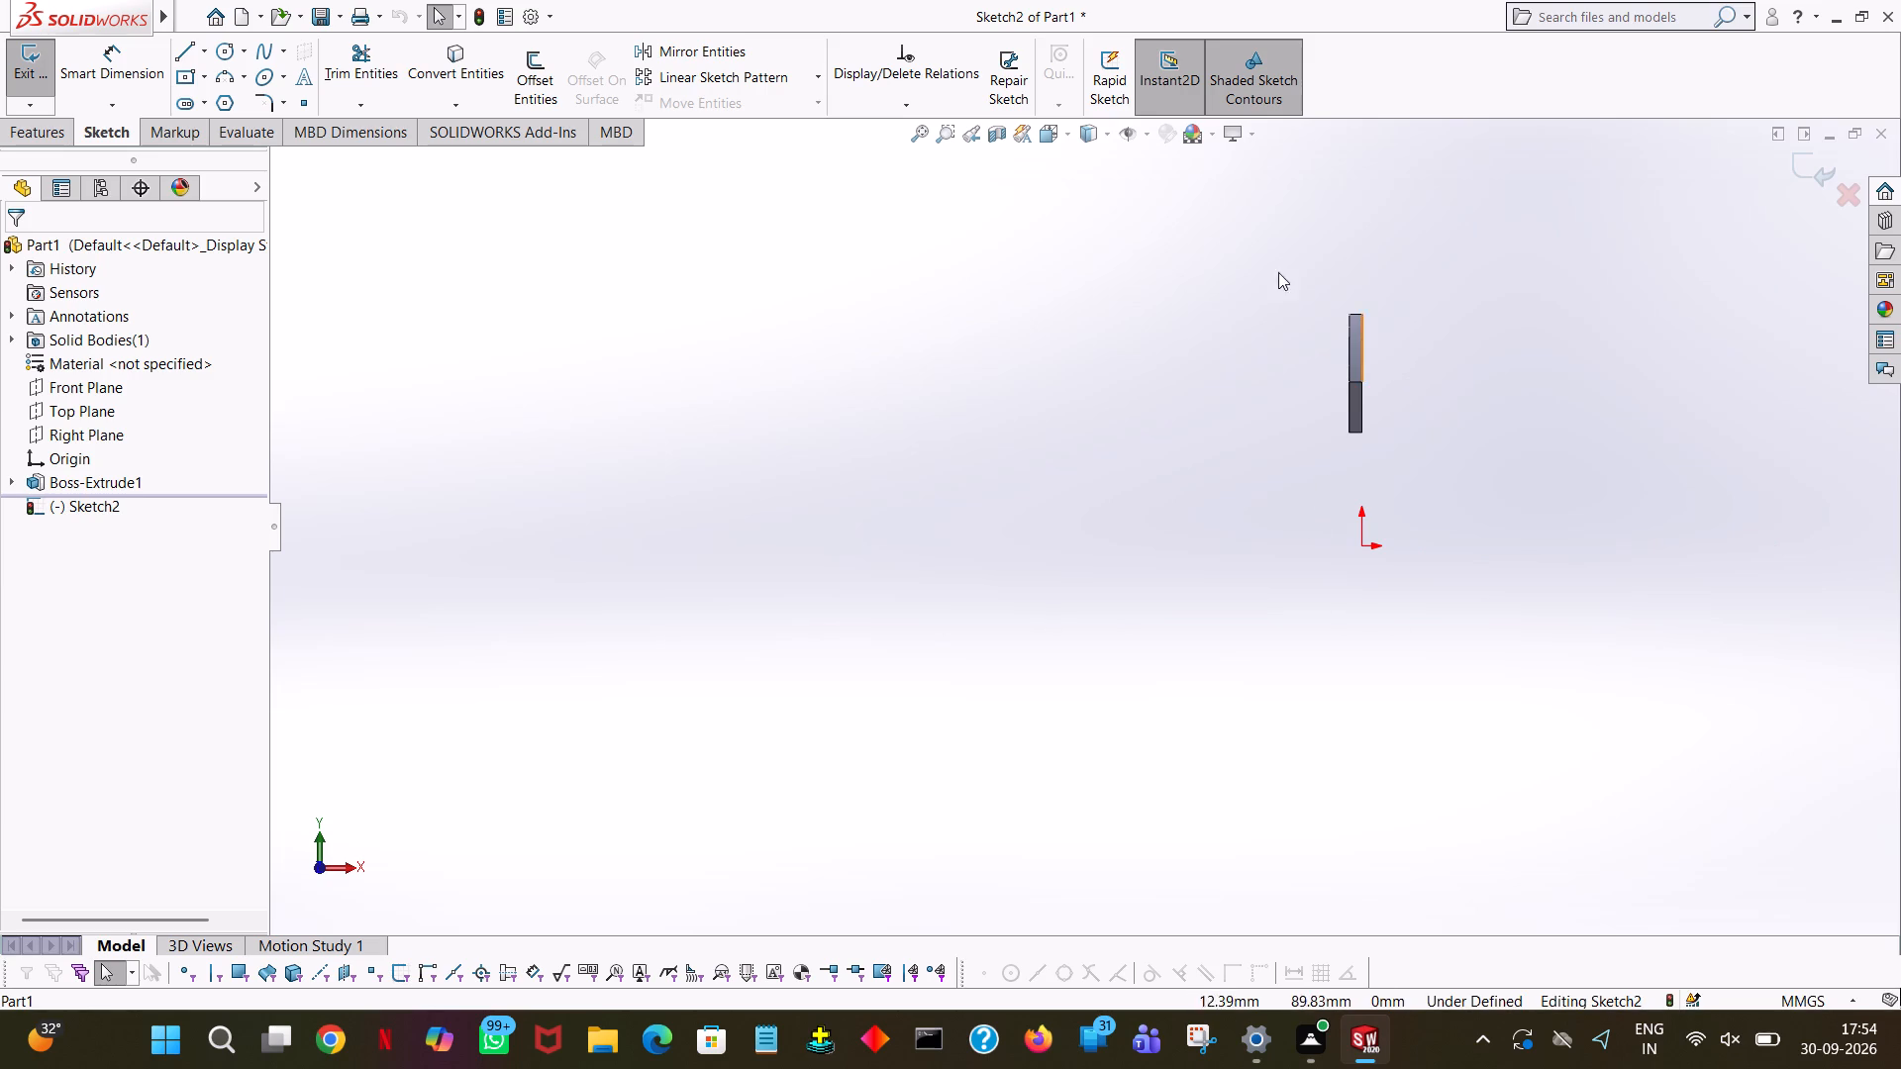
left_click(923, 134)
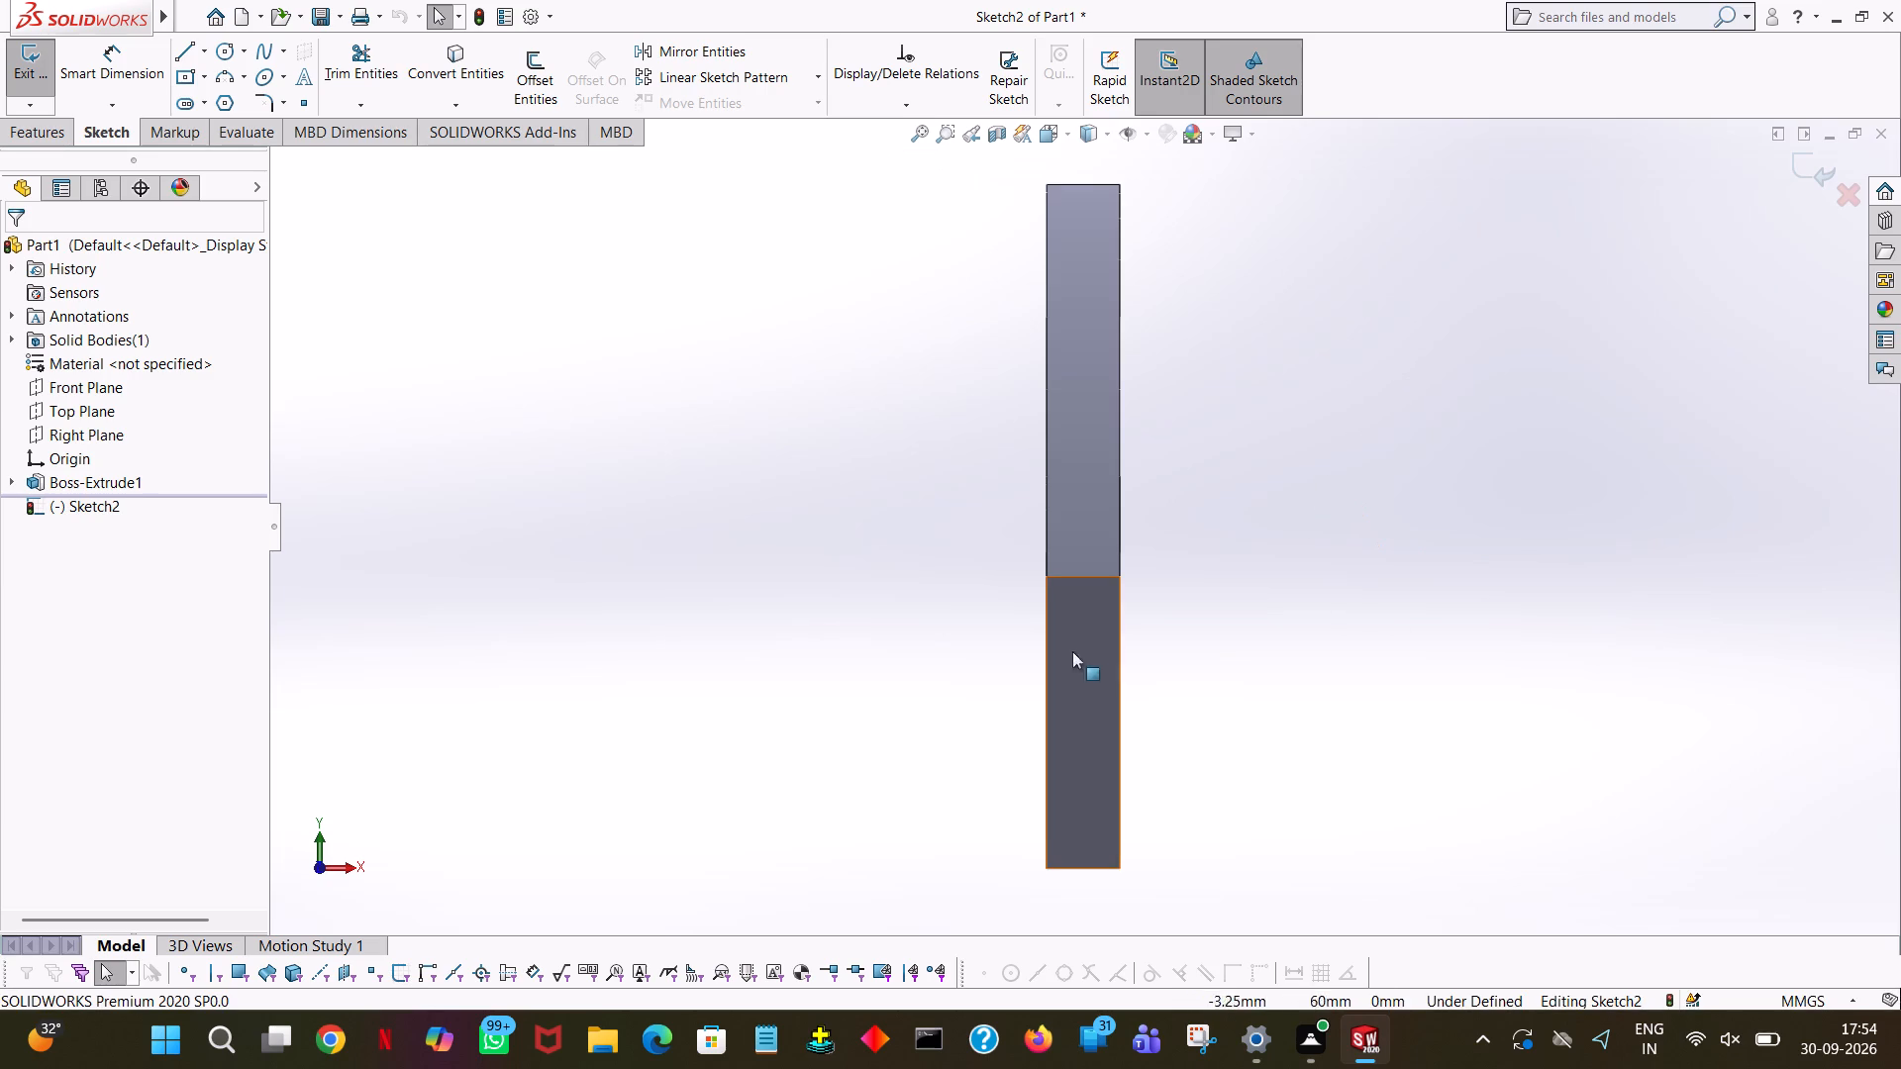
middle_click(1282, 659)
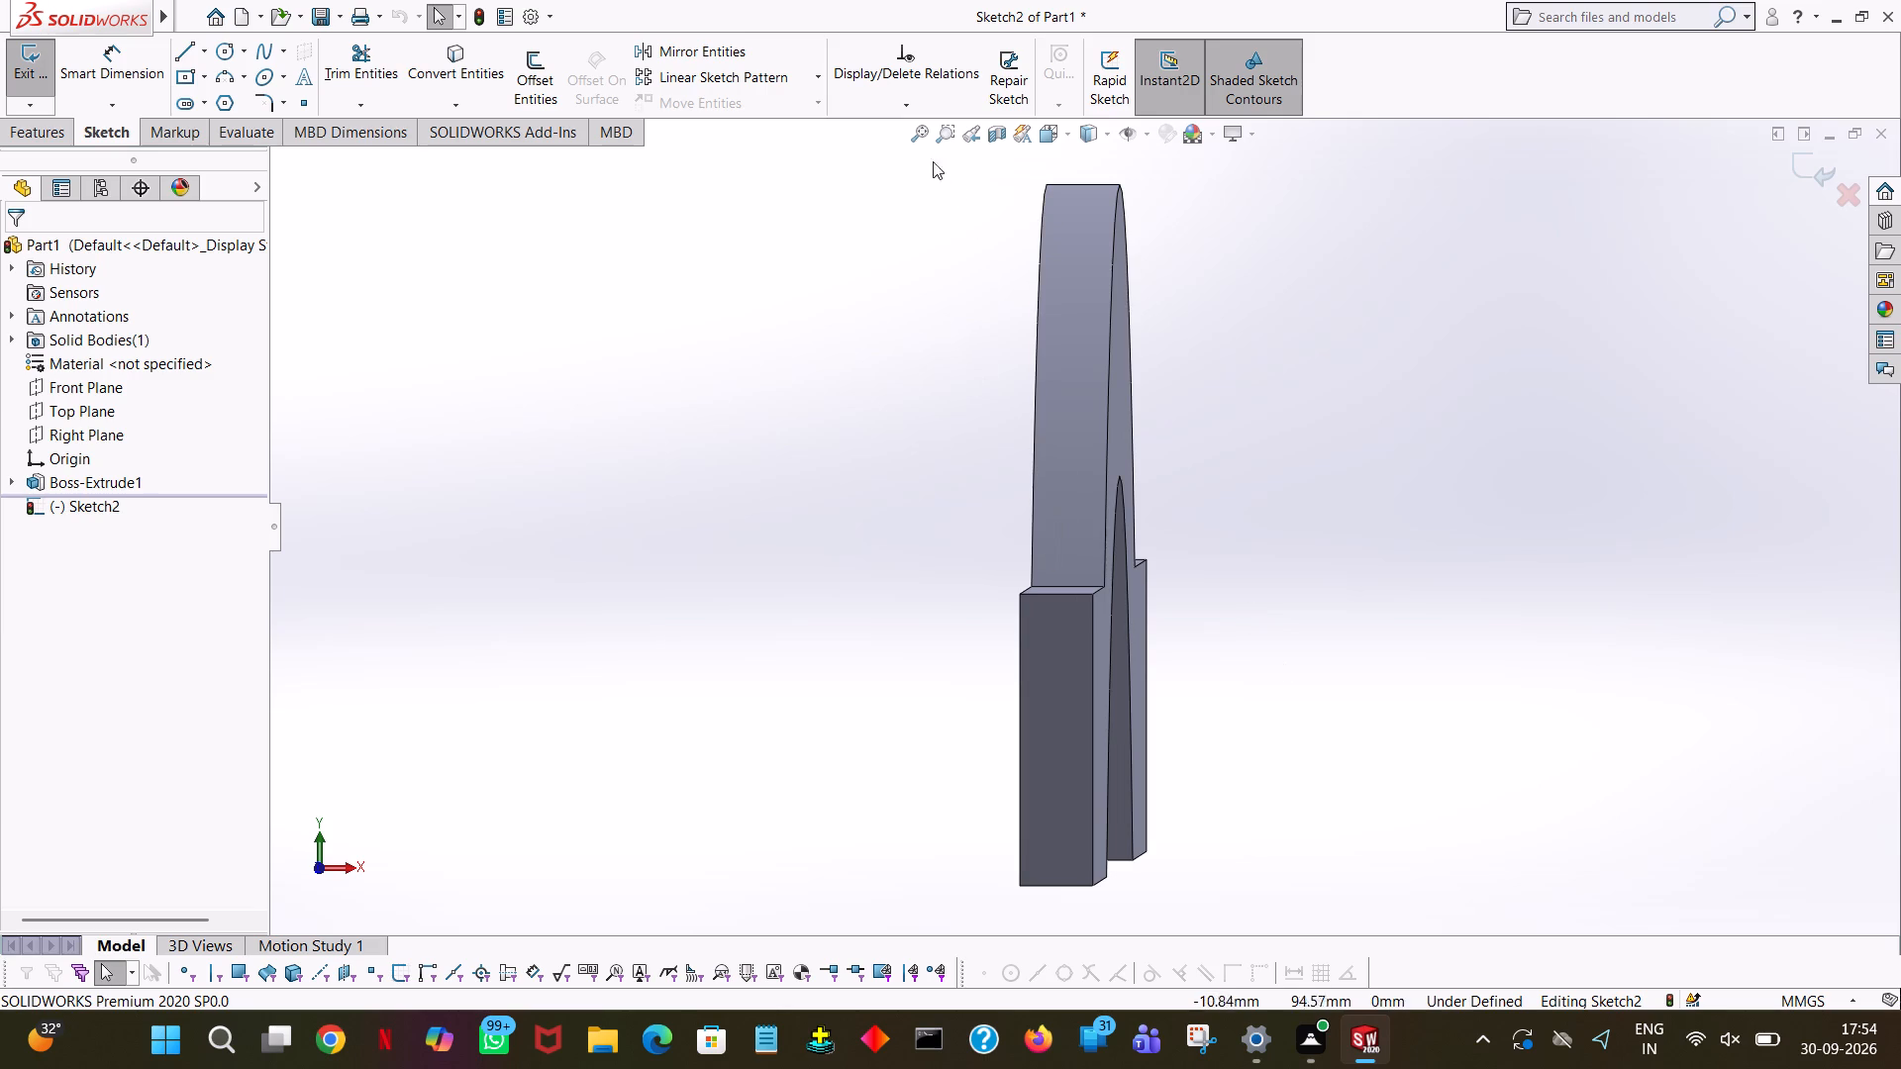
left_click(914, 140)
scroll(1127, 587, "down", 6, "ctrl")
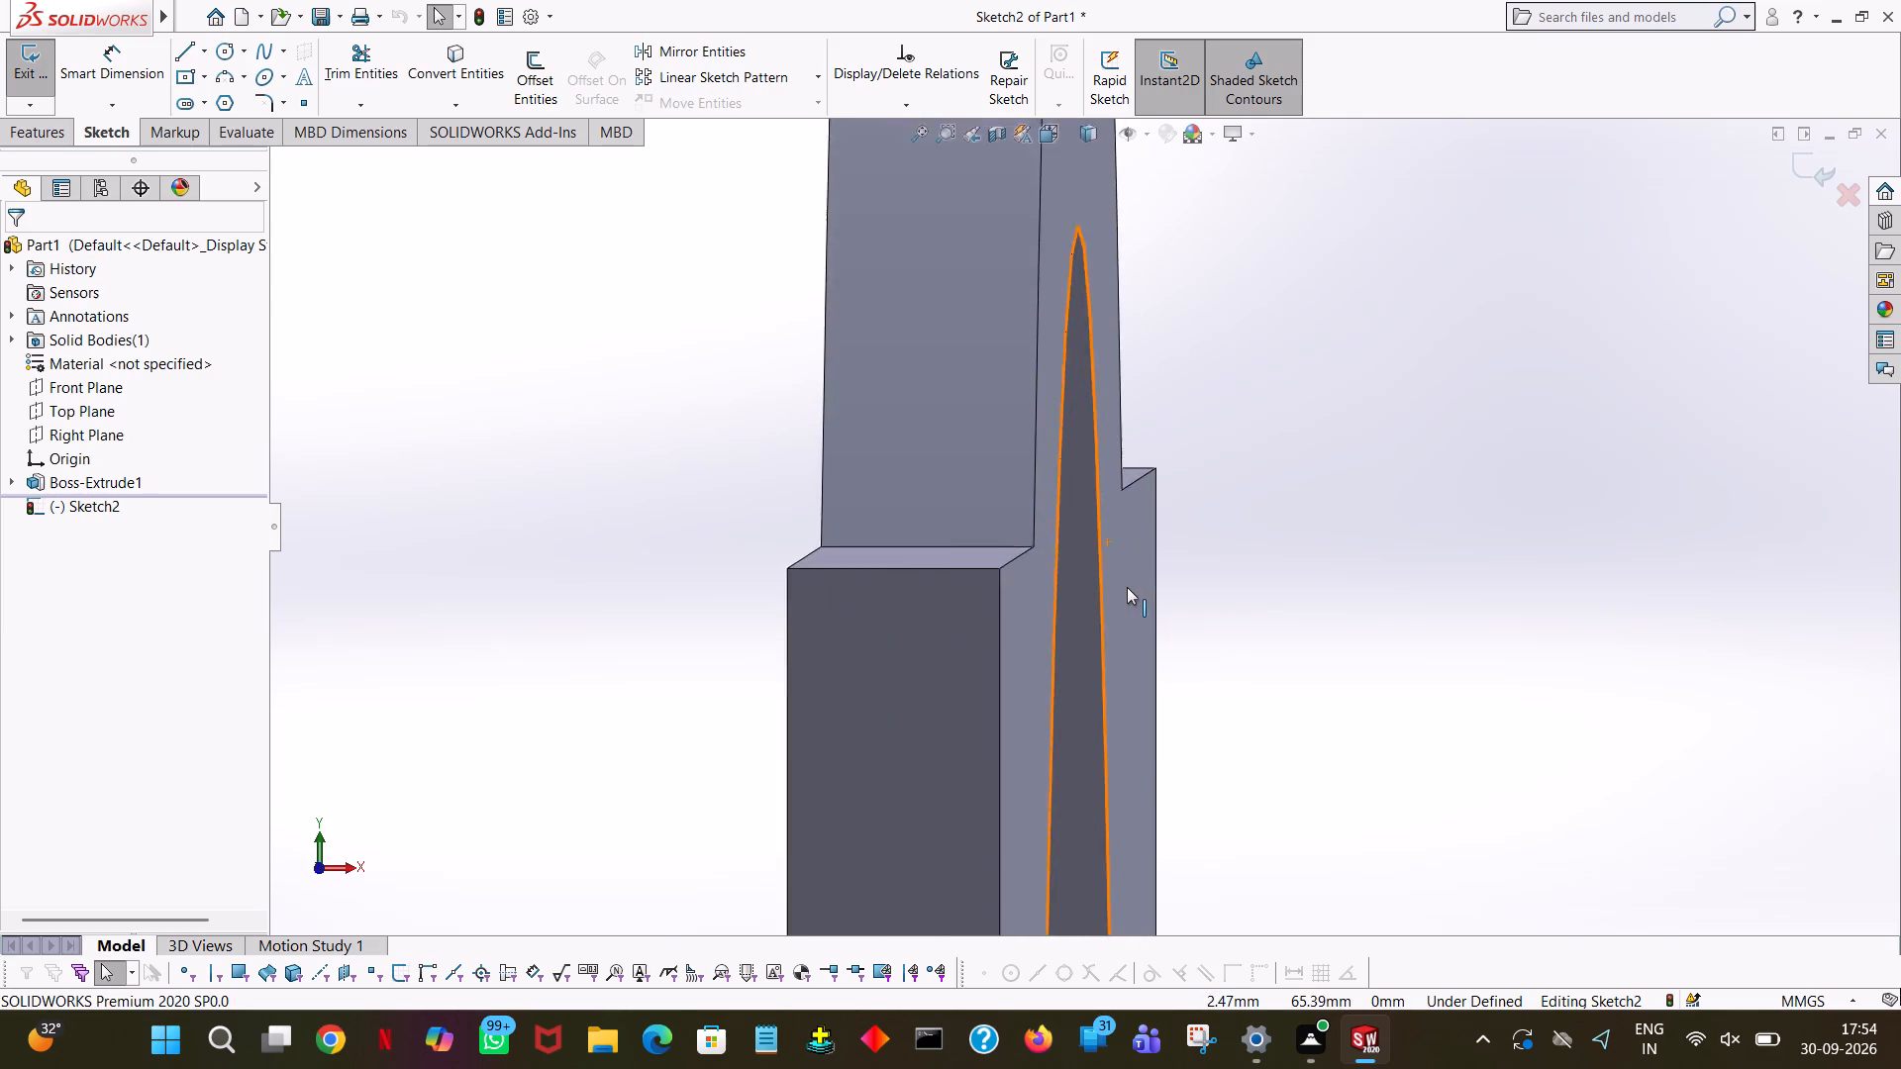
scroll(1127, 587, "up", 12, "ctrl")
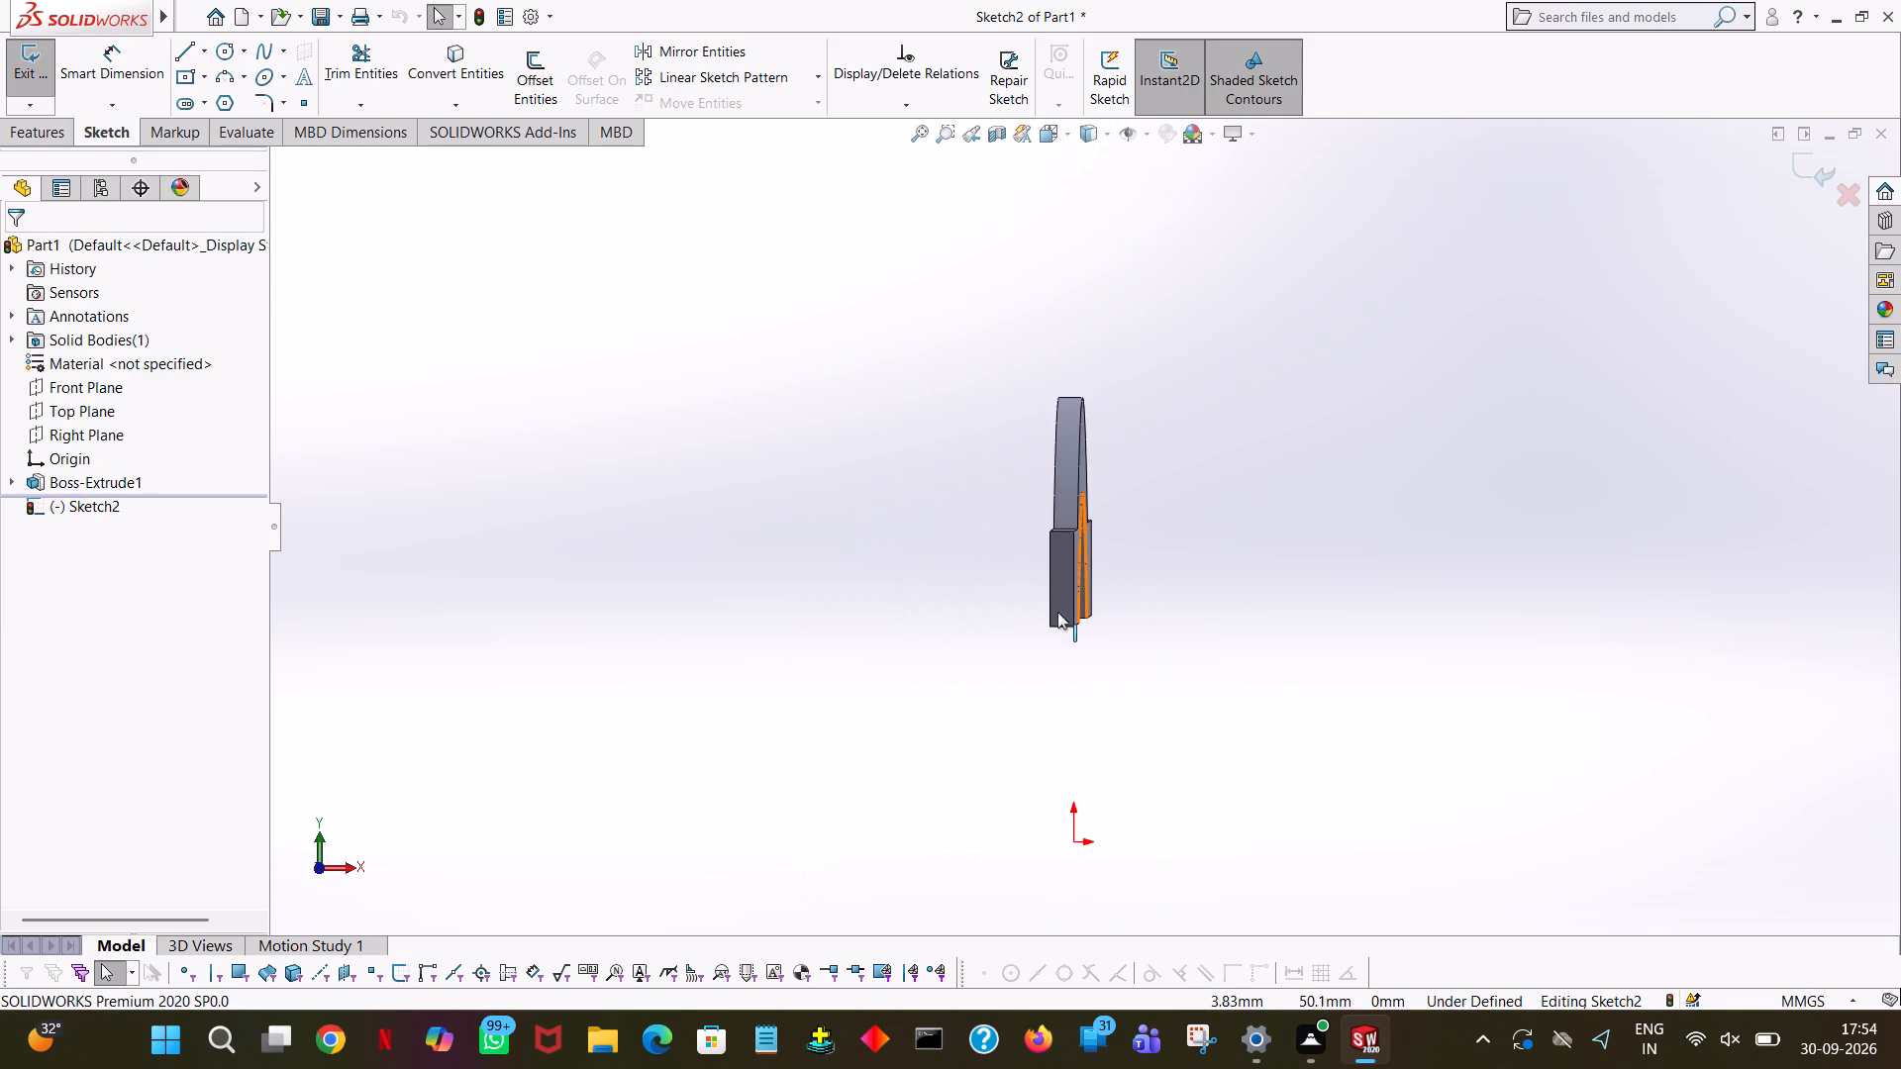
left_click(1075, 139)
left_click(1069, 129)
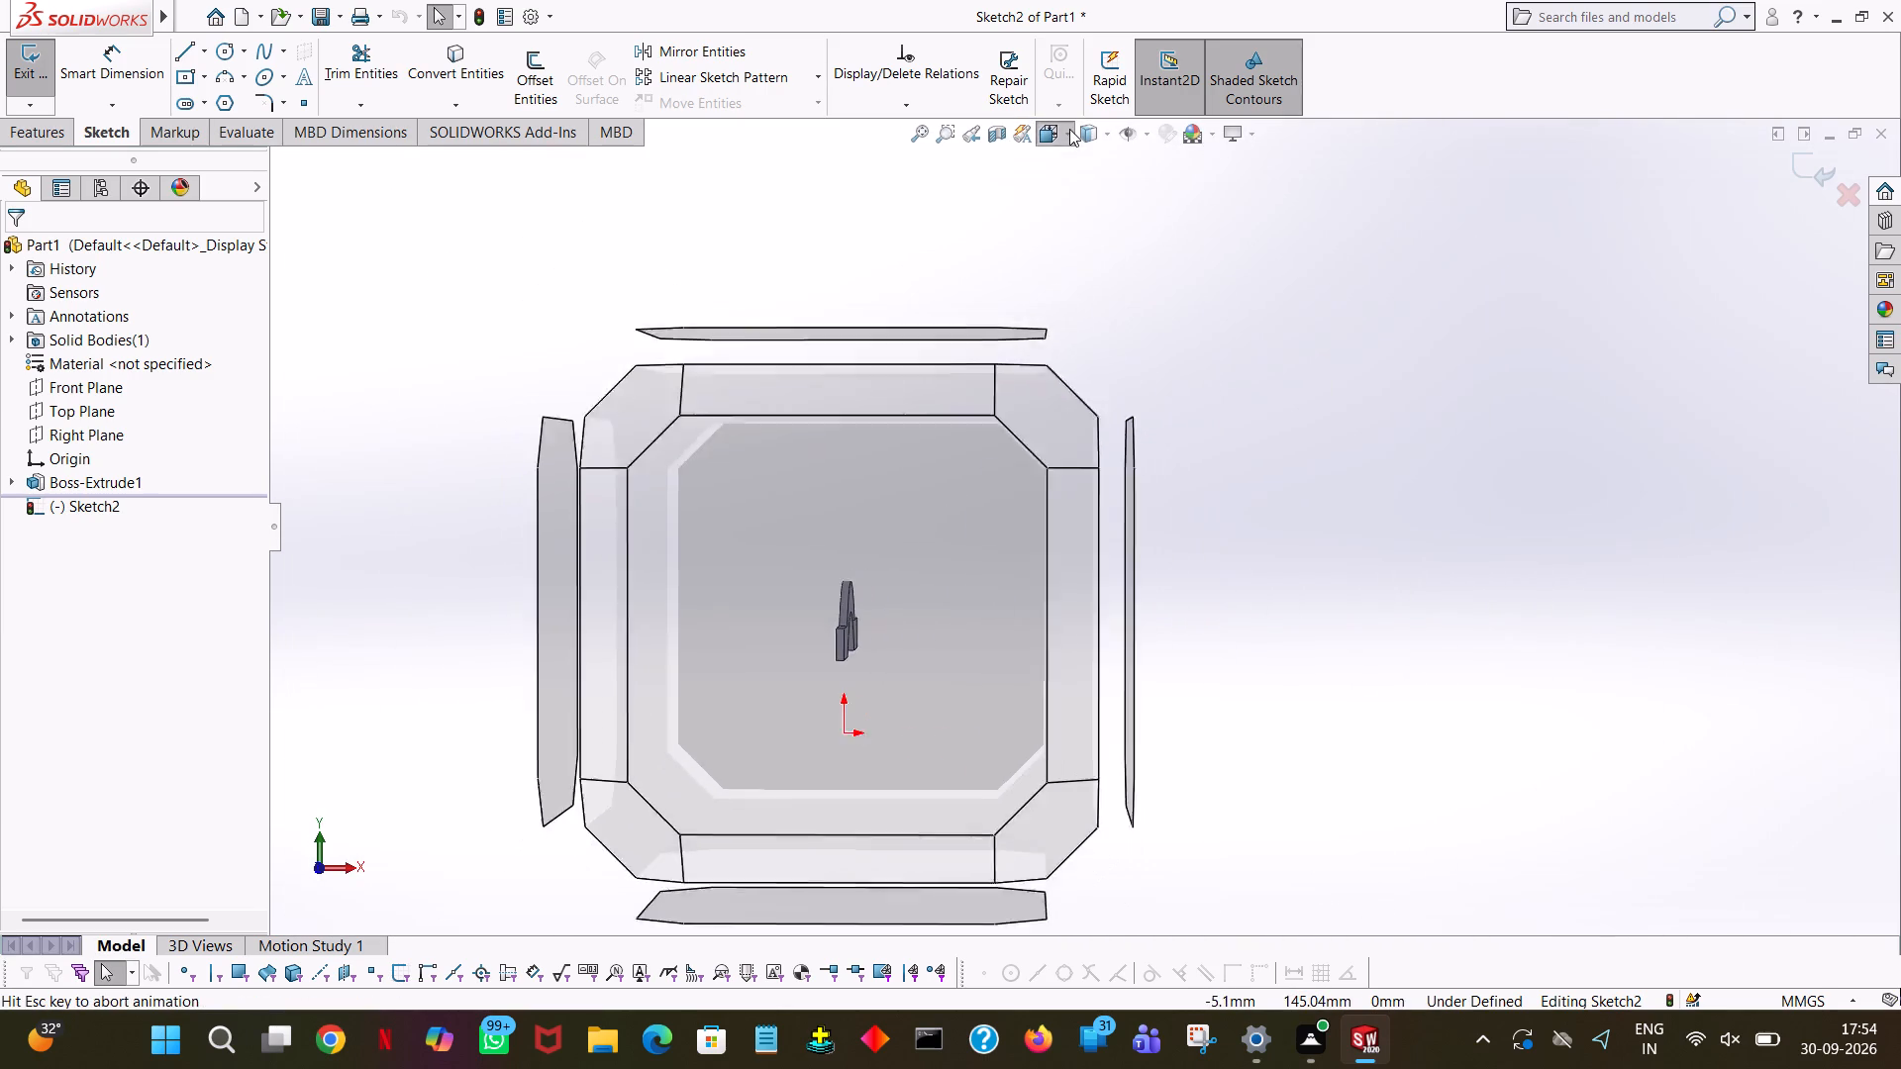
left_click(1071, 128)
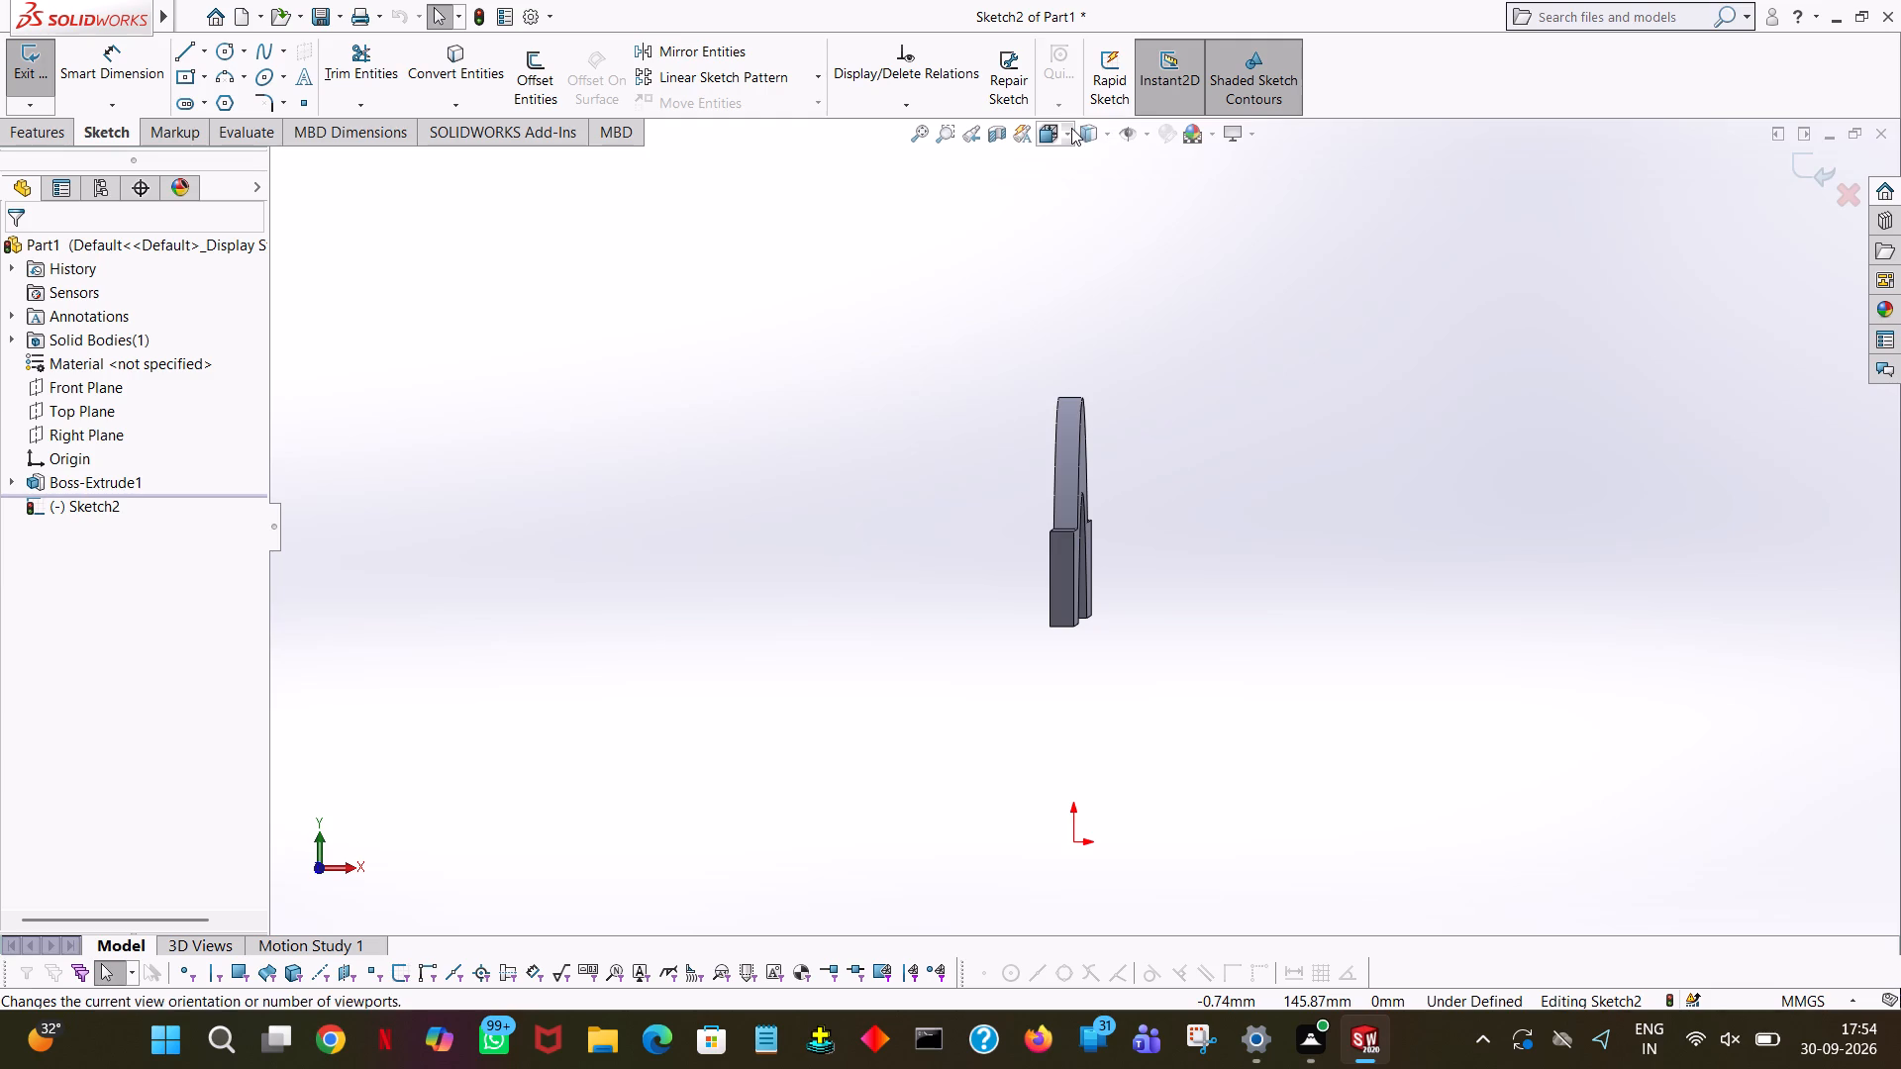
left_click(1164, 249)
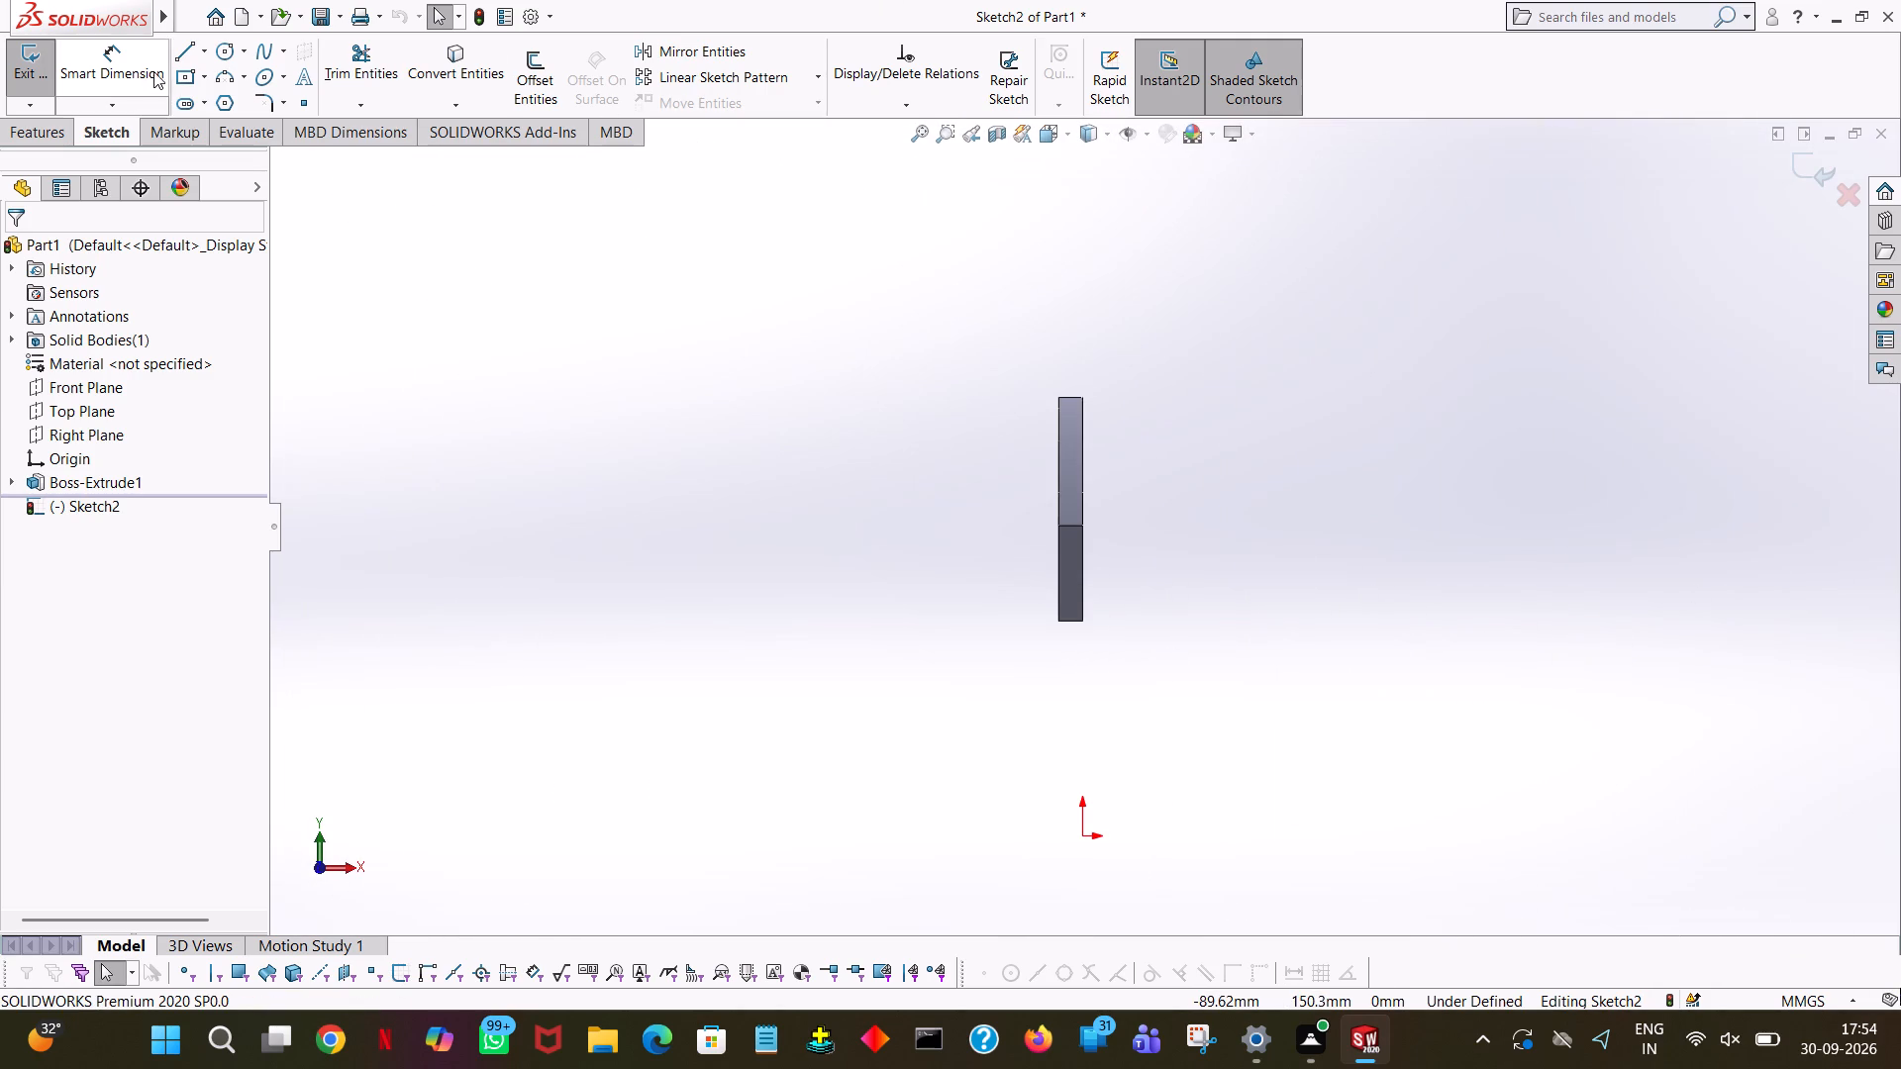
left_click(183, 50)
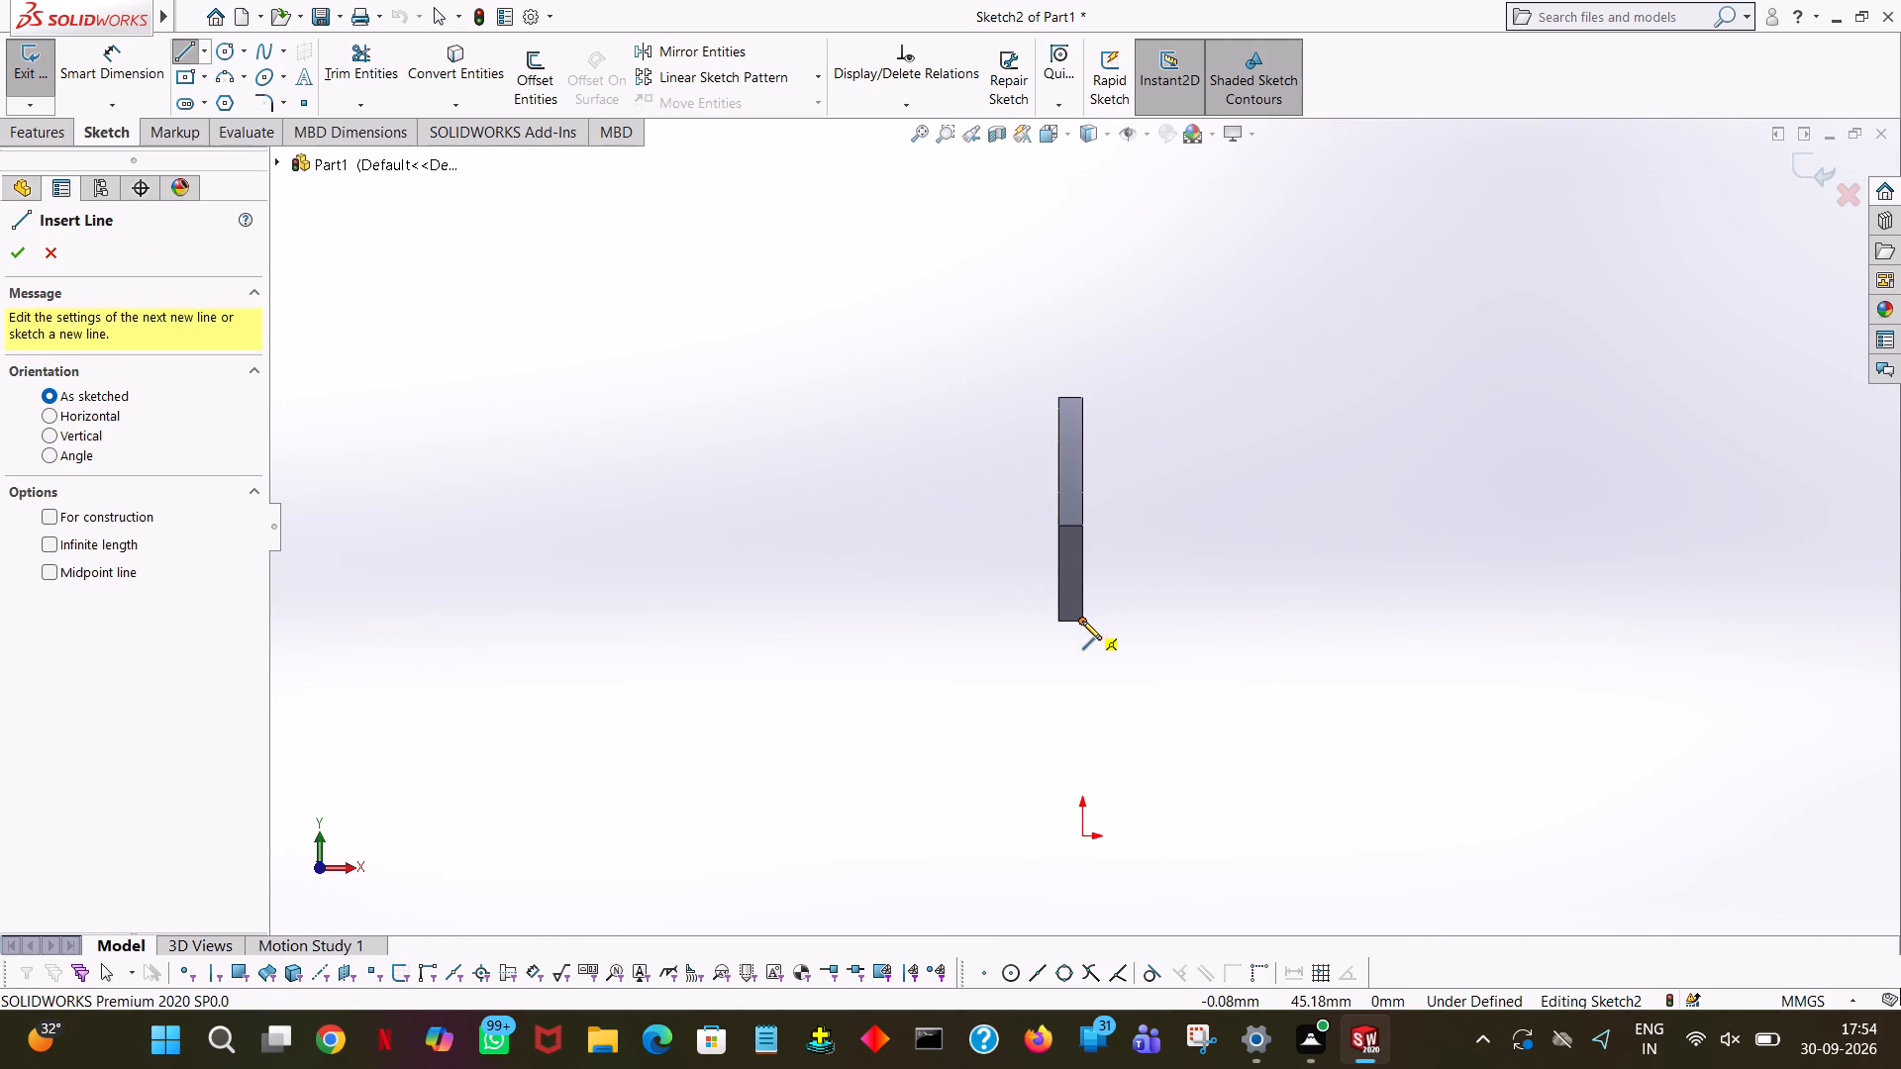
left_click(1082, 621)
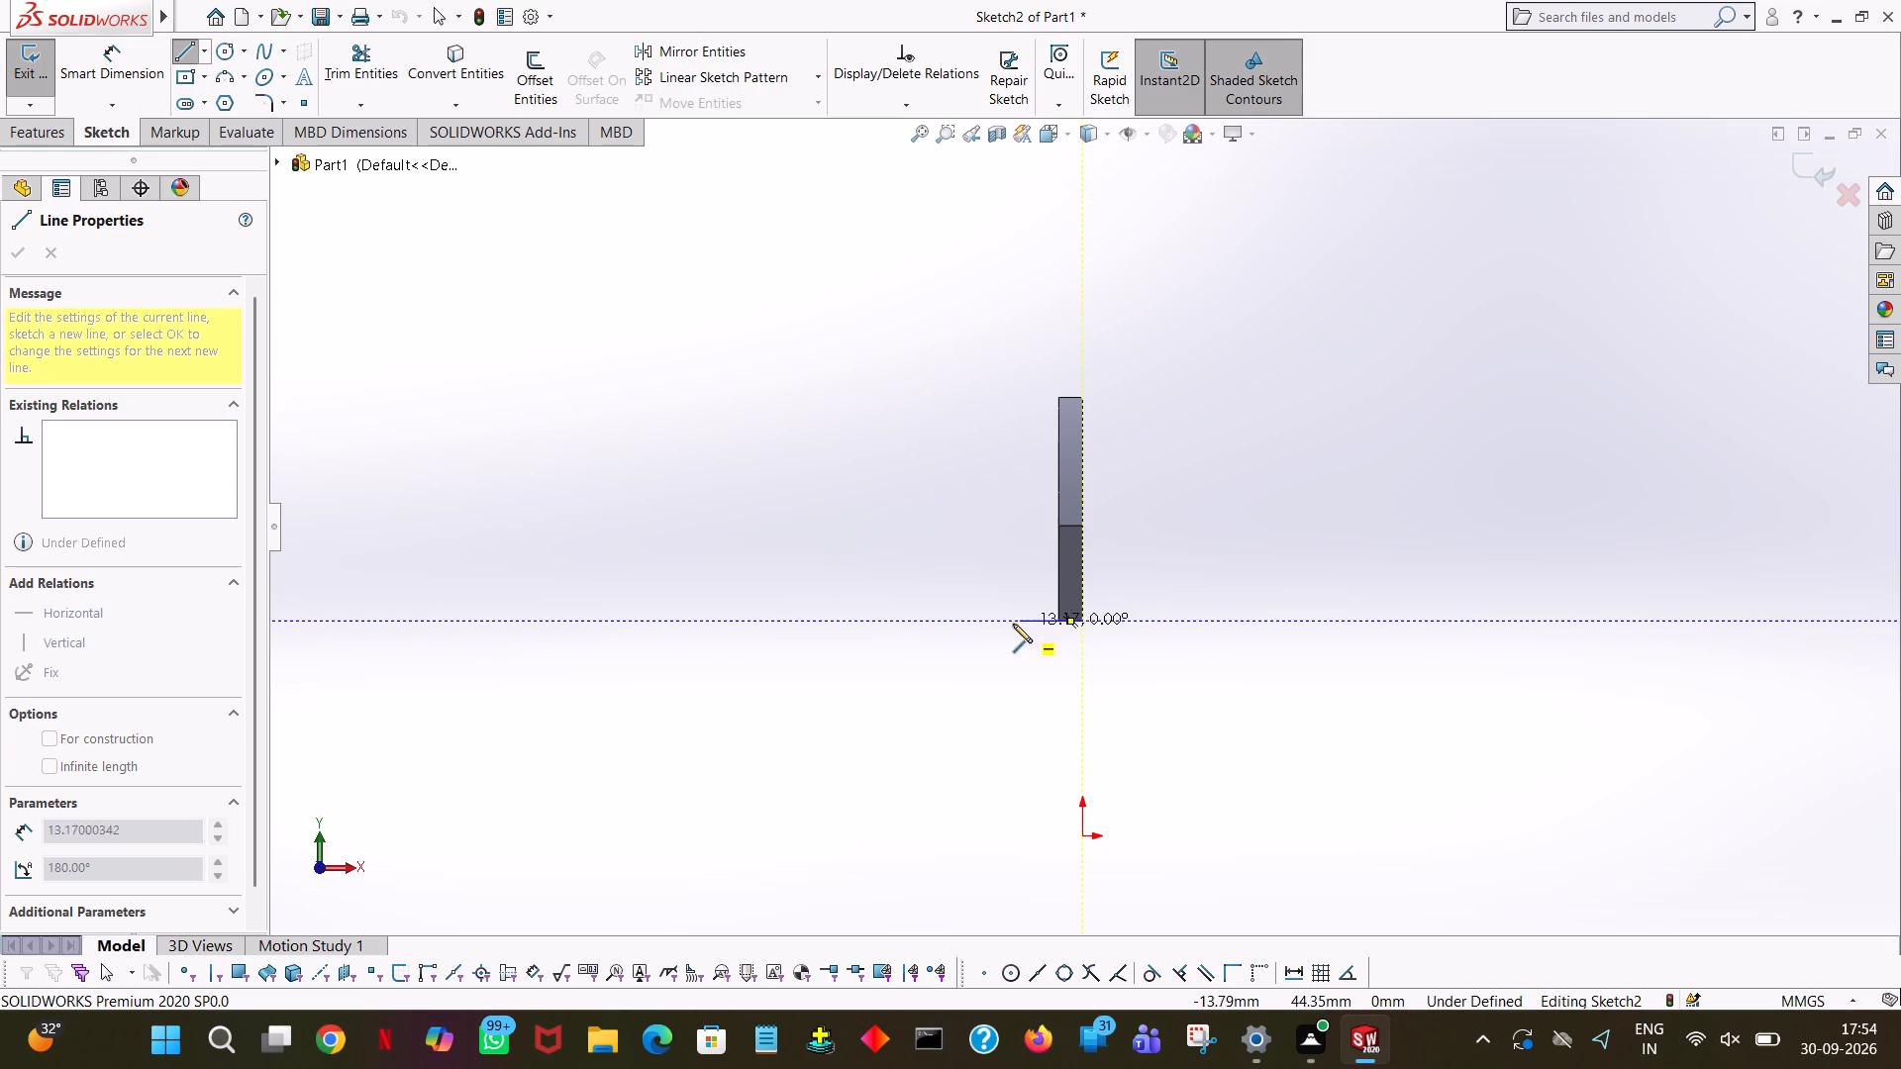
left_click(655, 620)
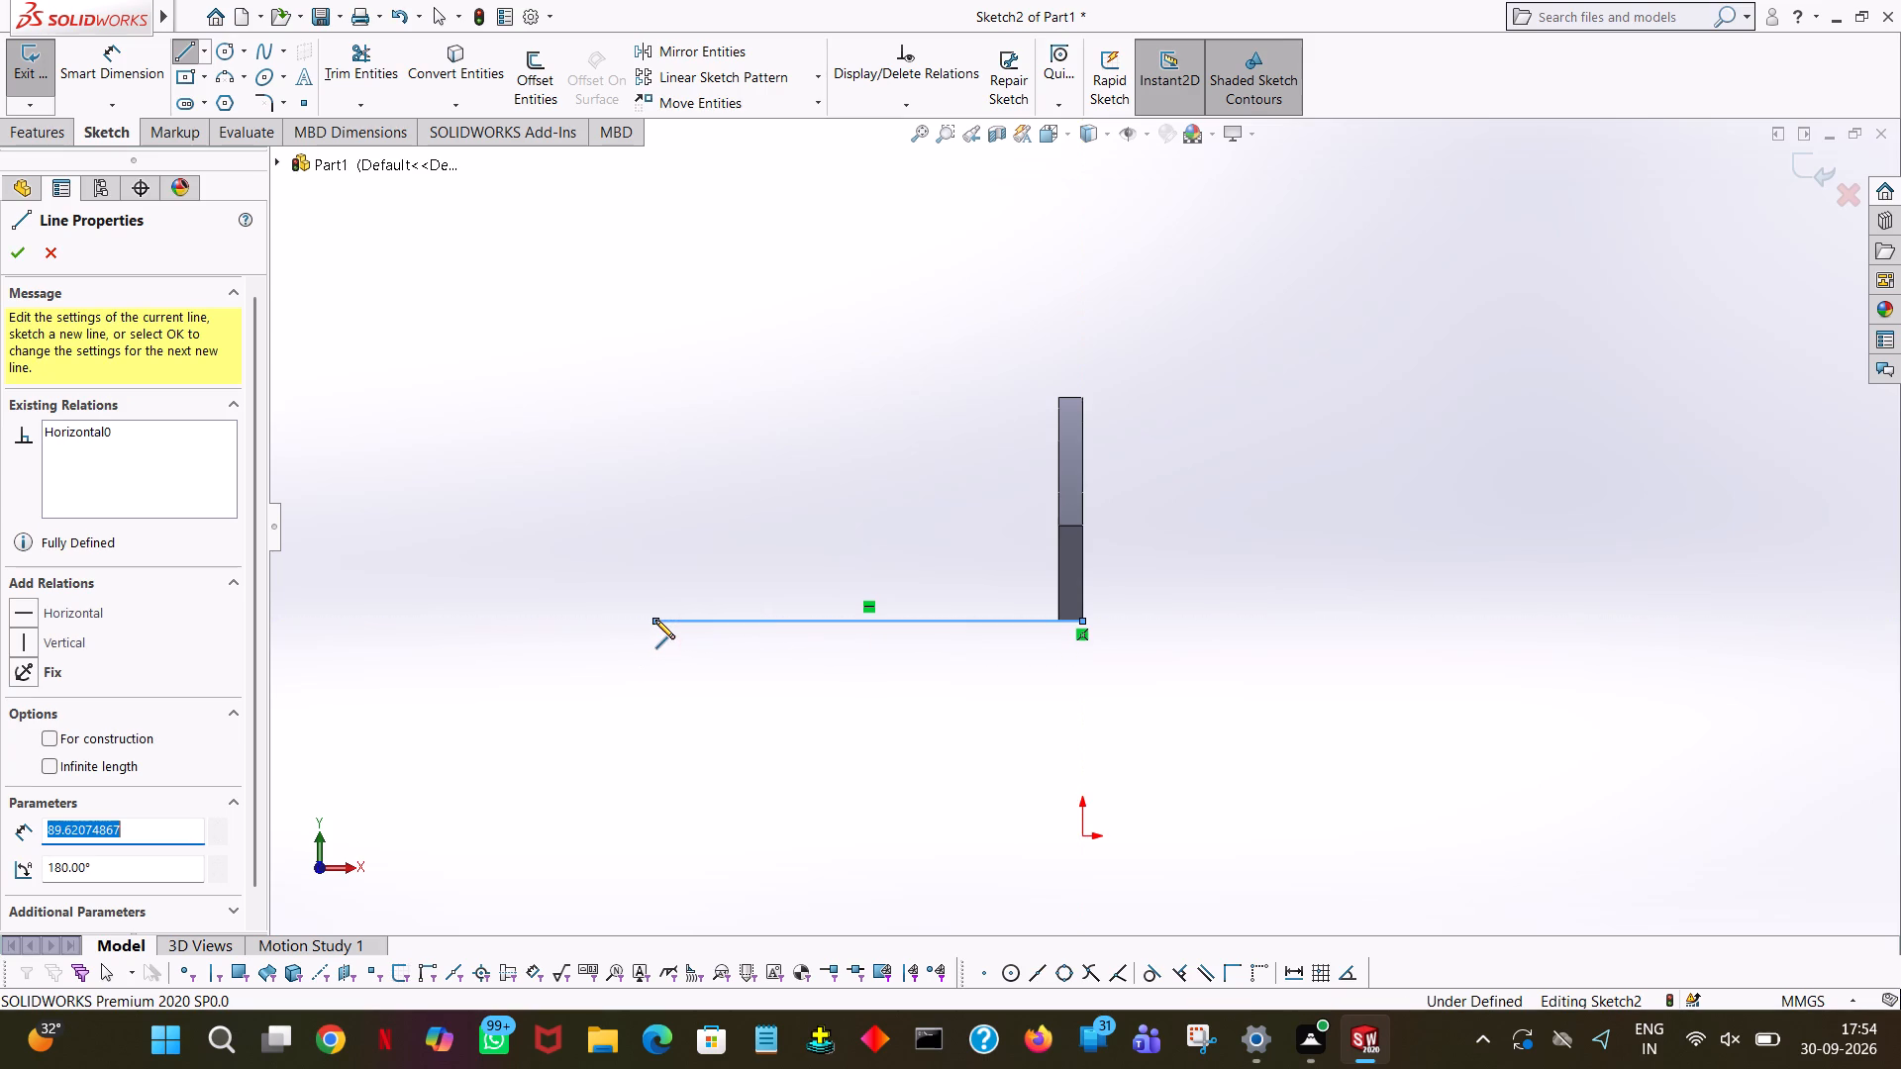
key("7")
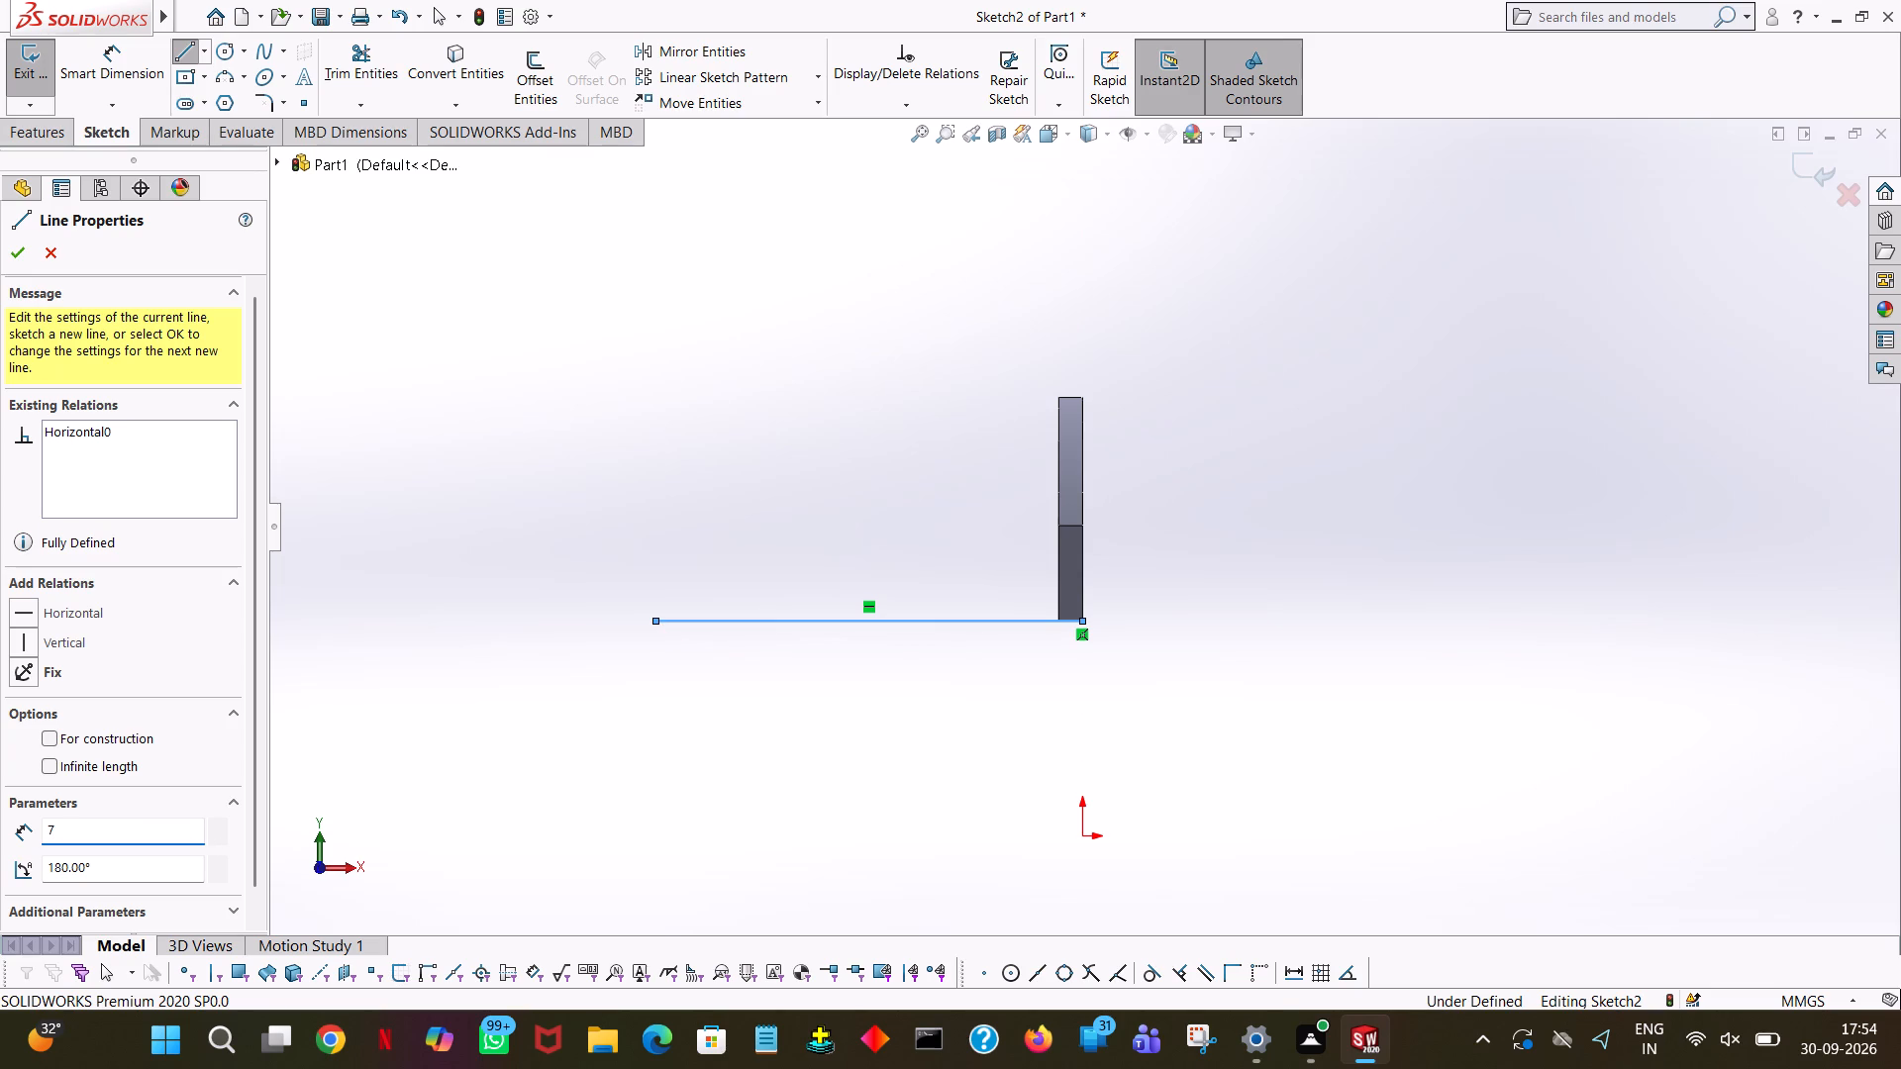
key("5")
key("Return")
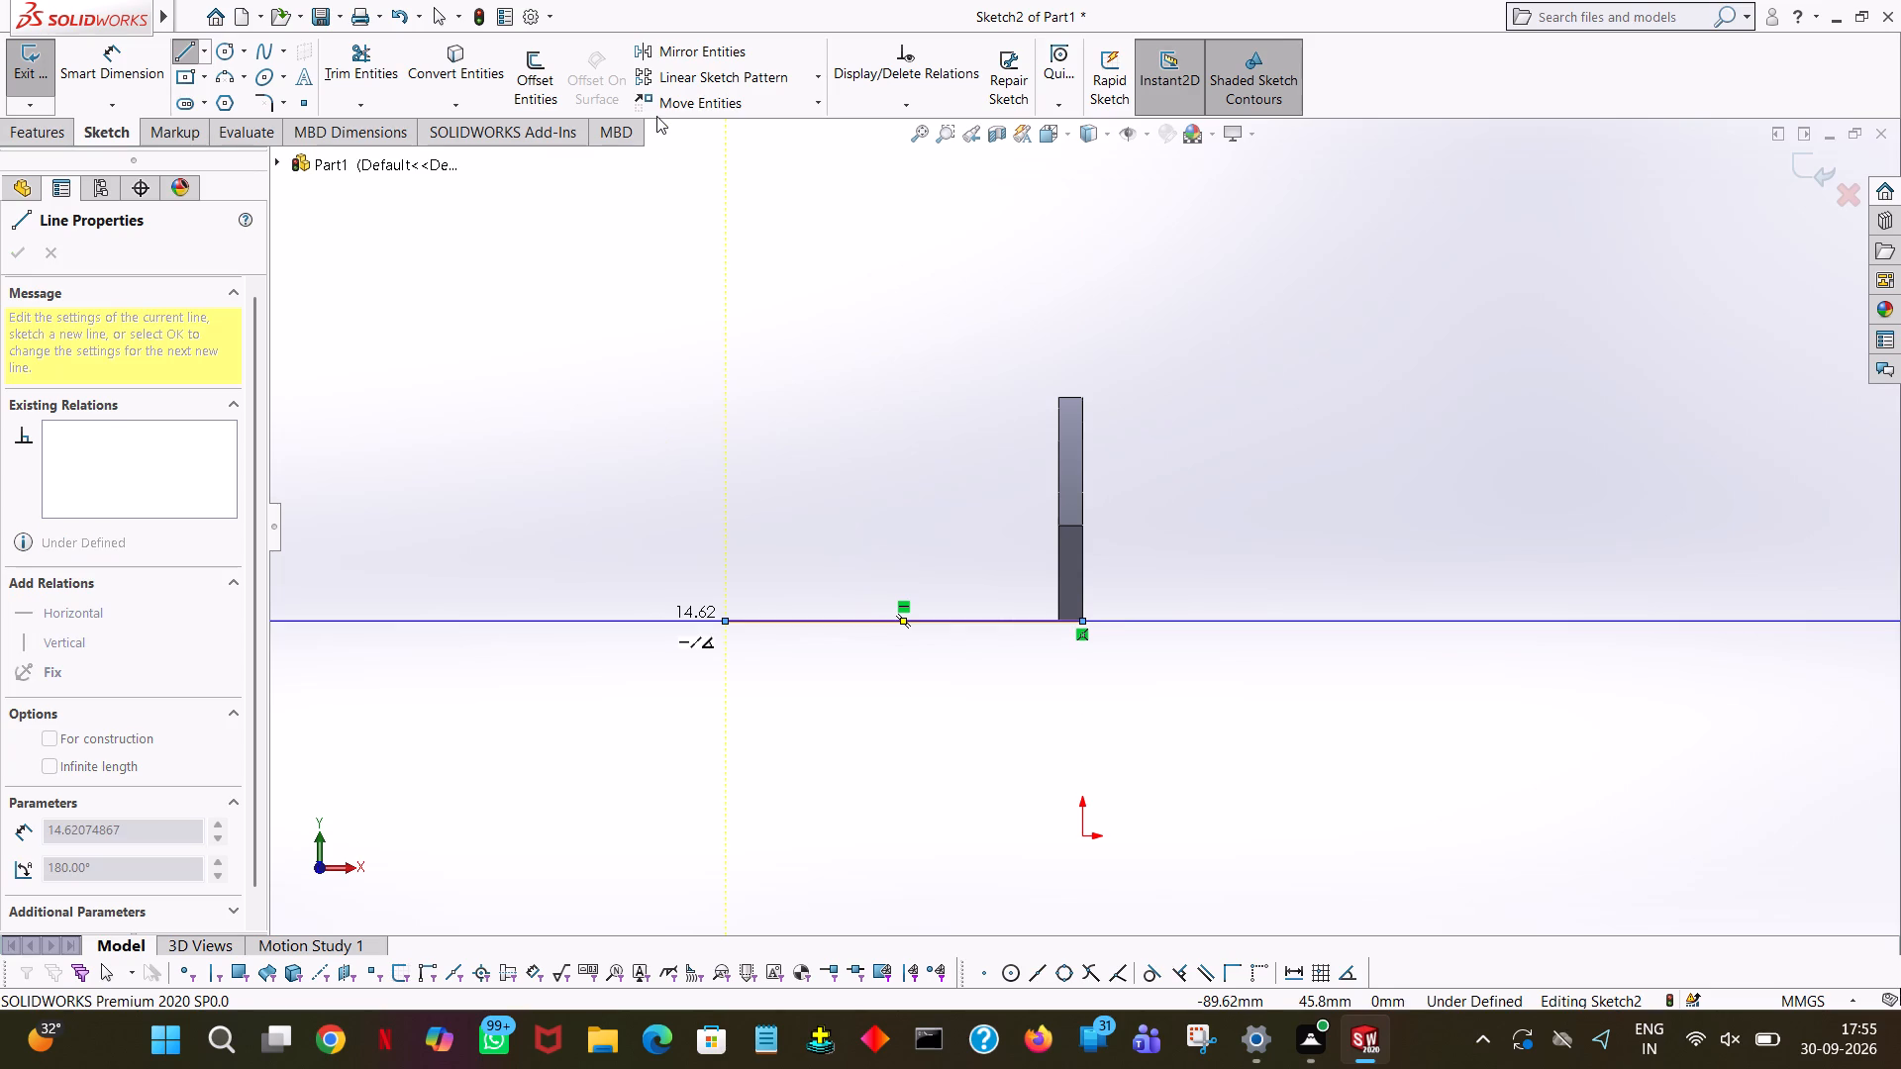
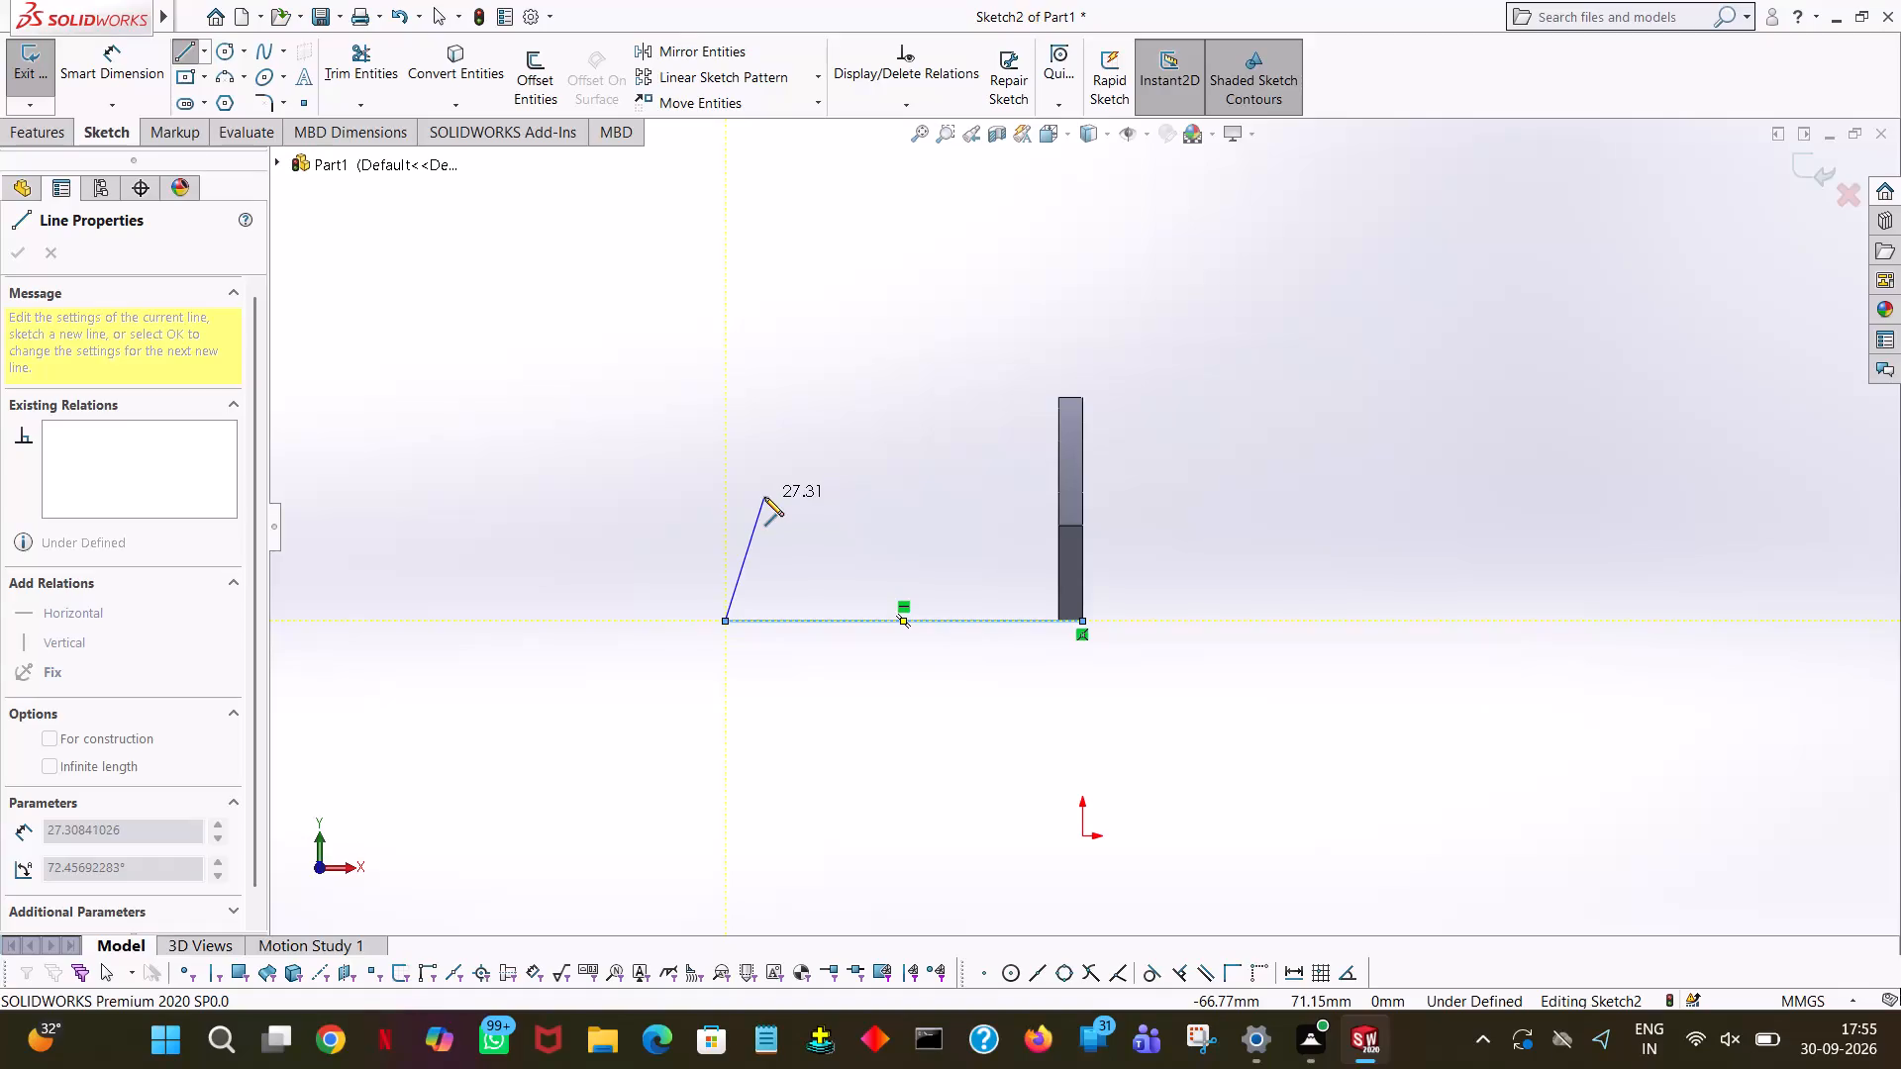
Draw a 20 mm vertical line upward from the free end of the 75 mm horizontal line.
middle_click_drag(752, 538, 741, 576)
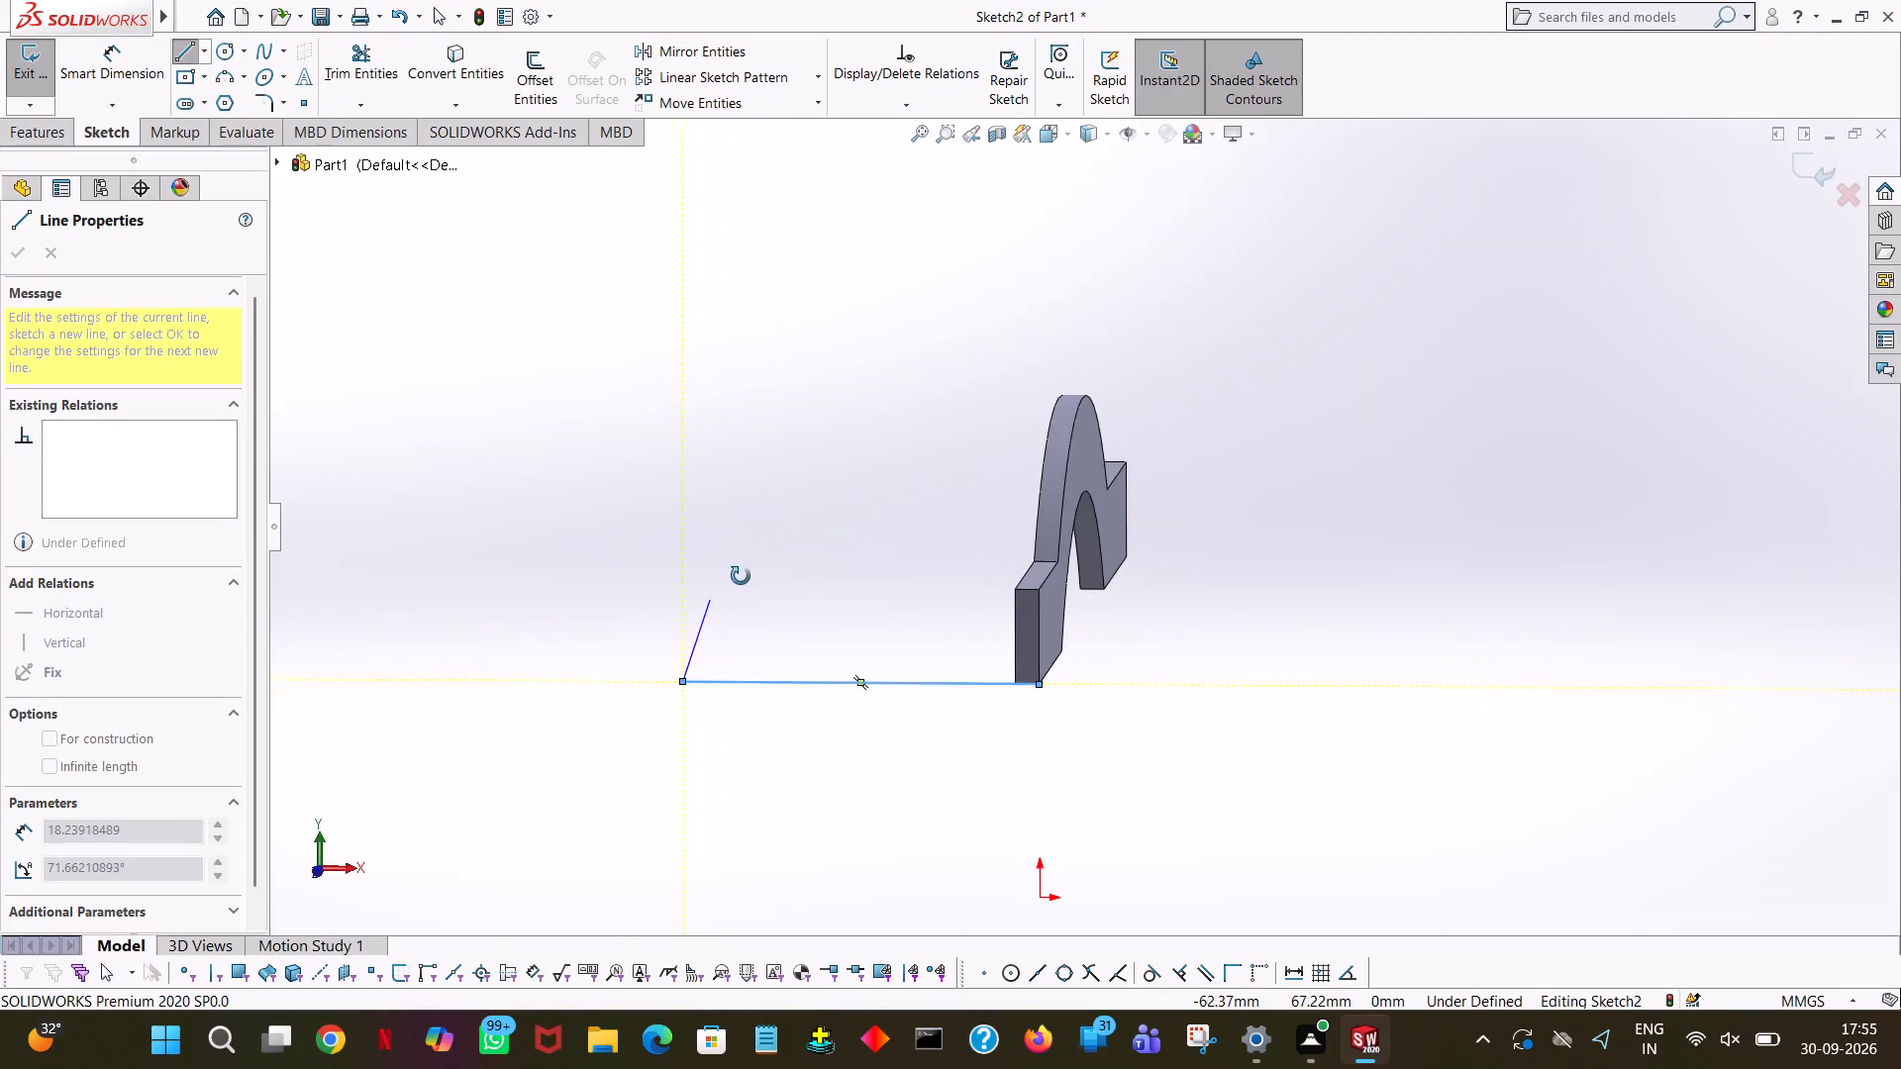
middle_click_drag(741, 576, 729, 661)
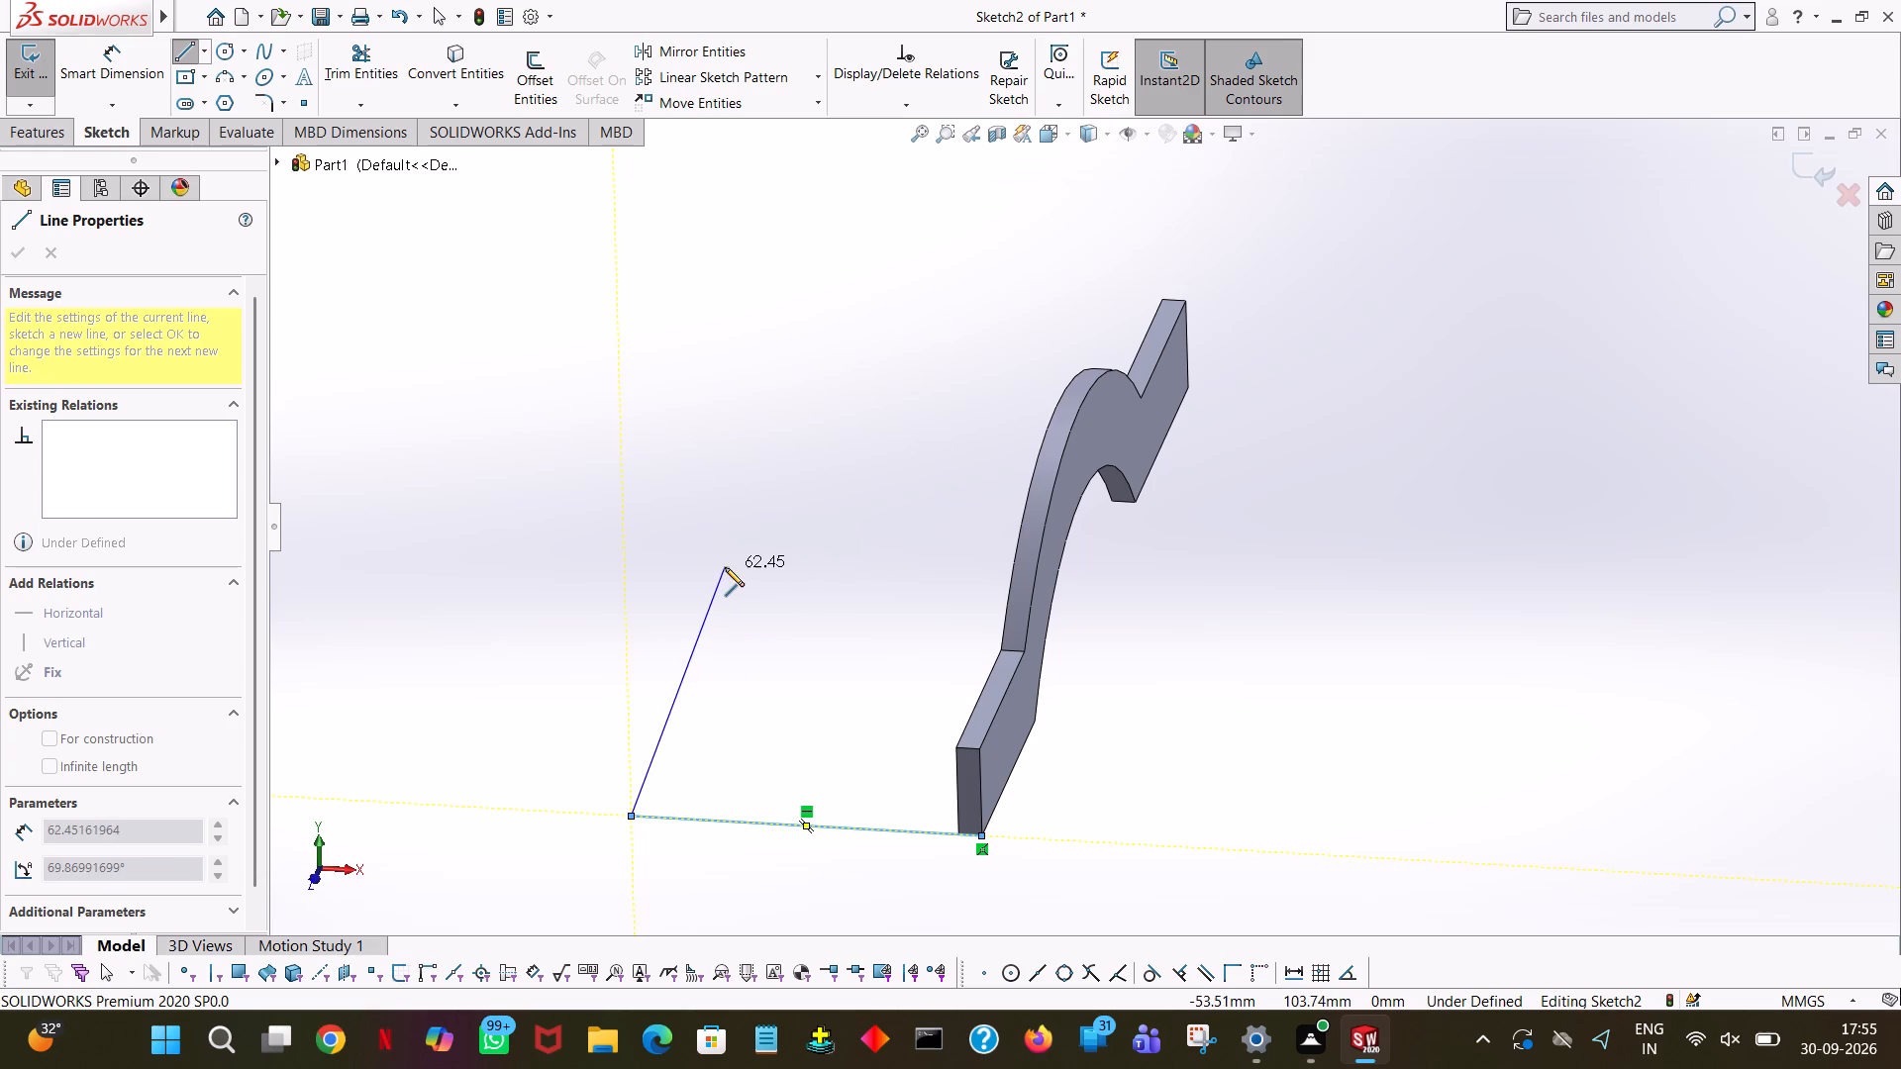
key("space")
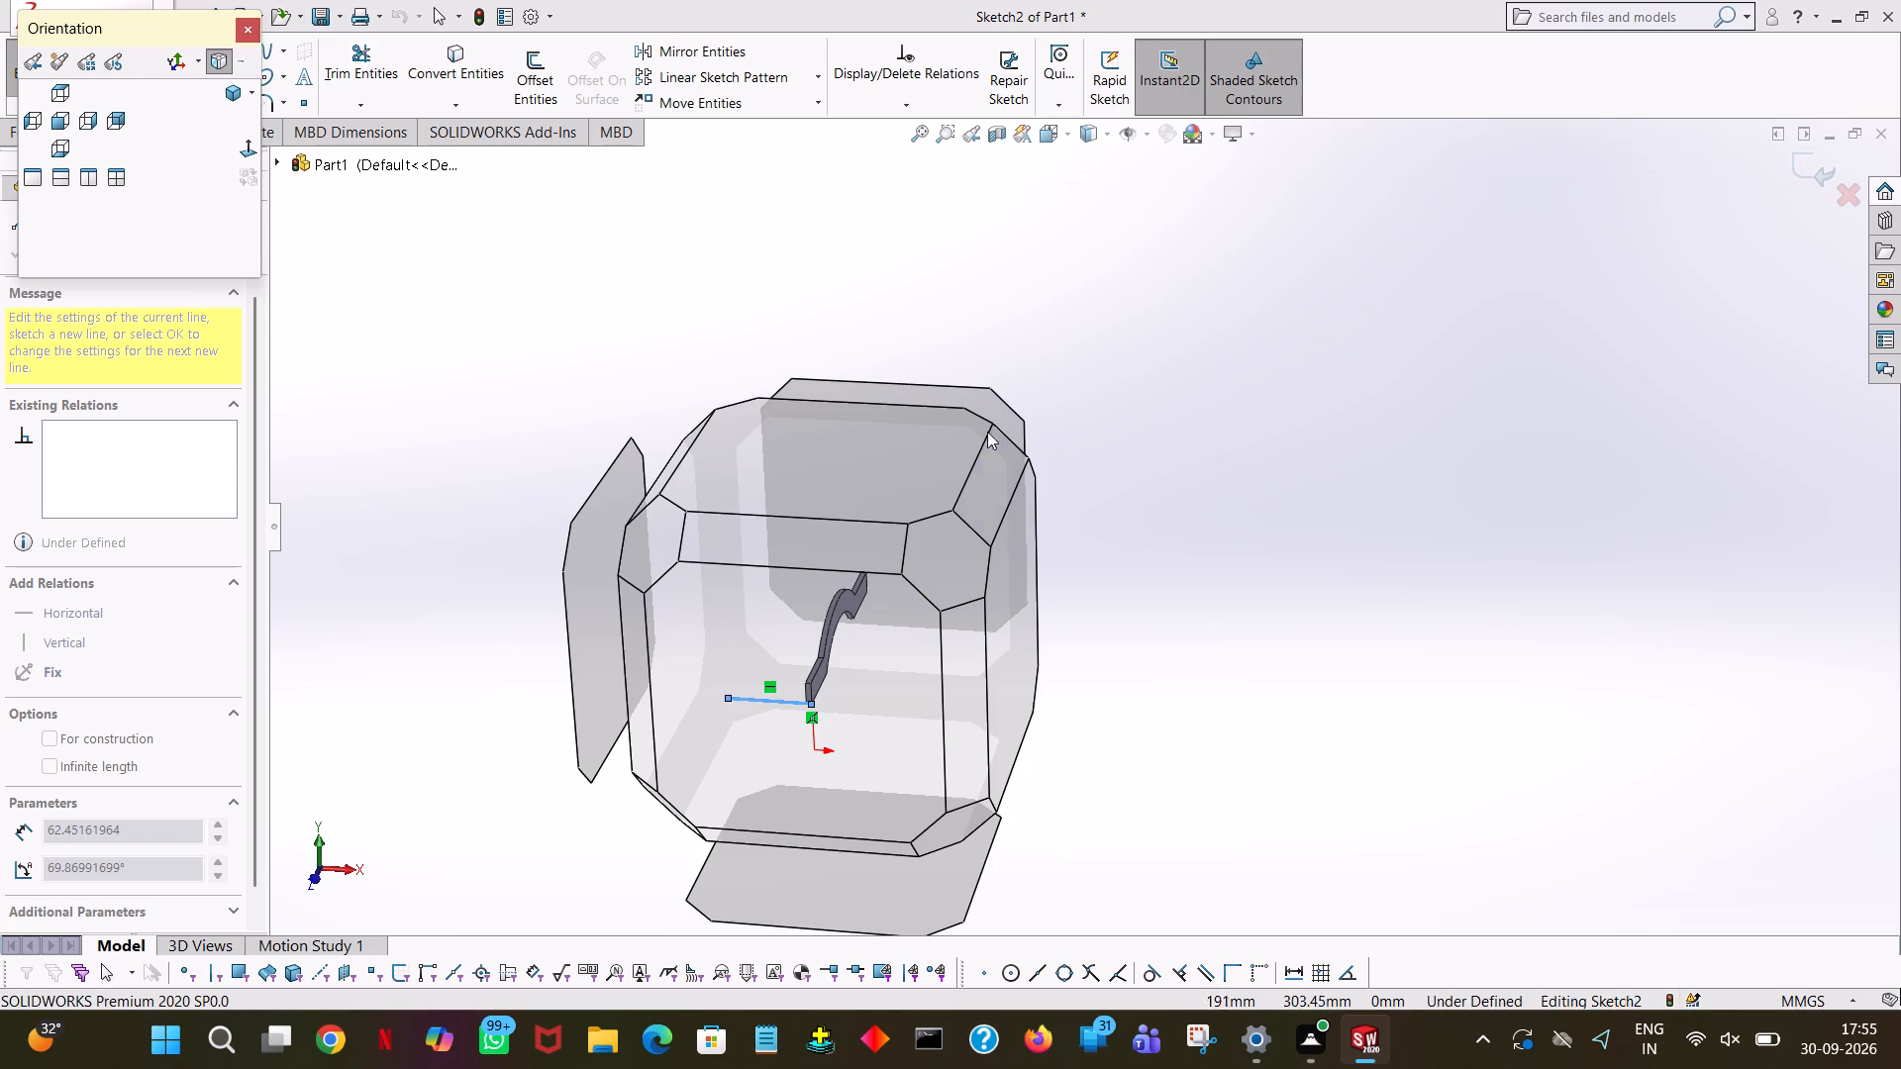
left_click(251, 153)
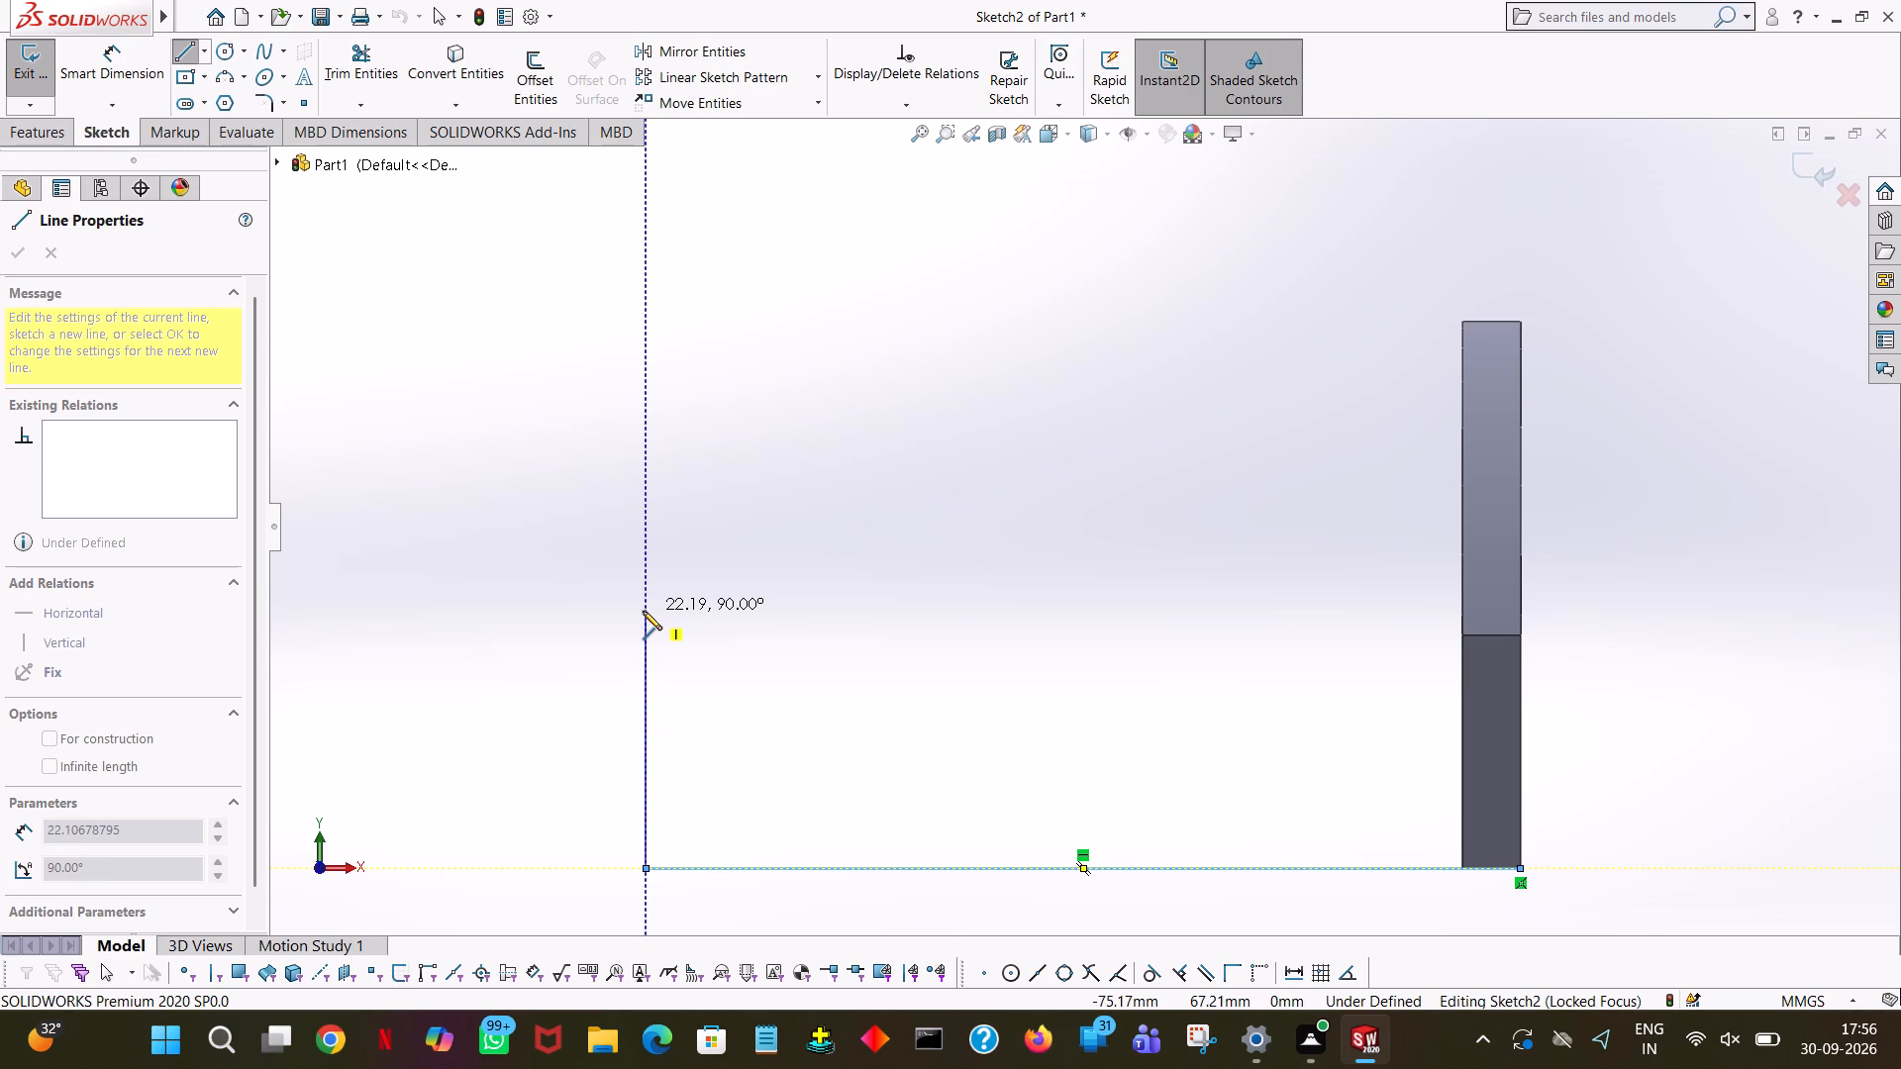
left_click(643, 611)
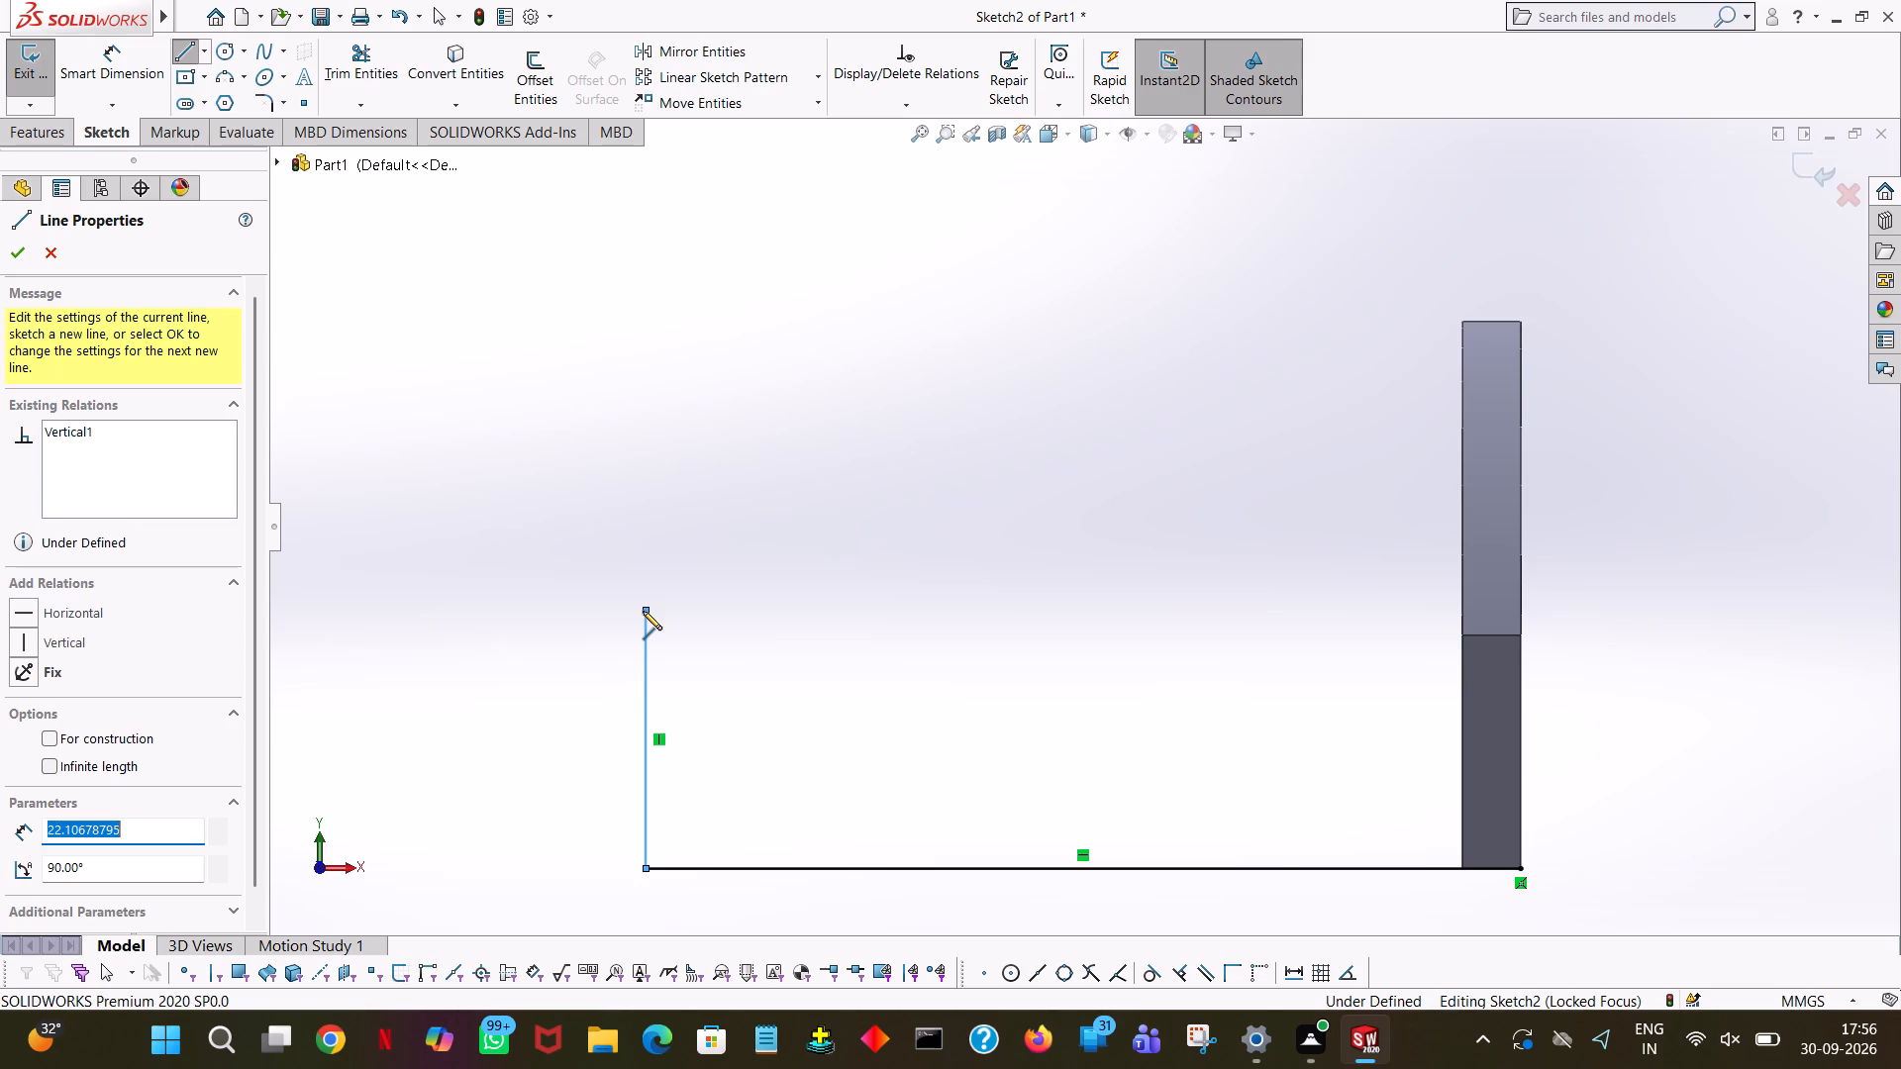
type("20")
key("Return")
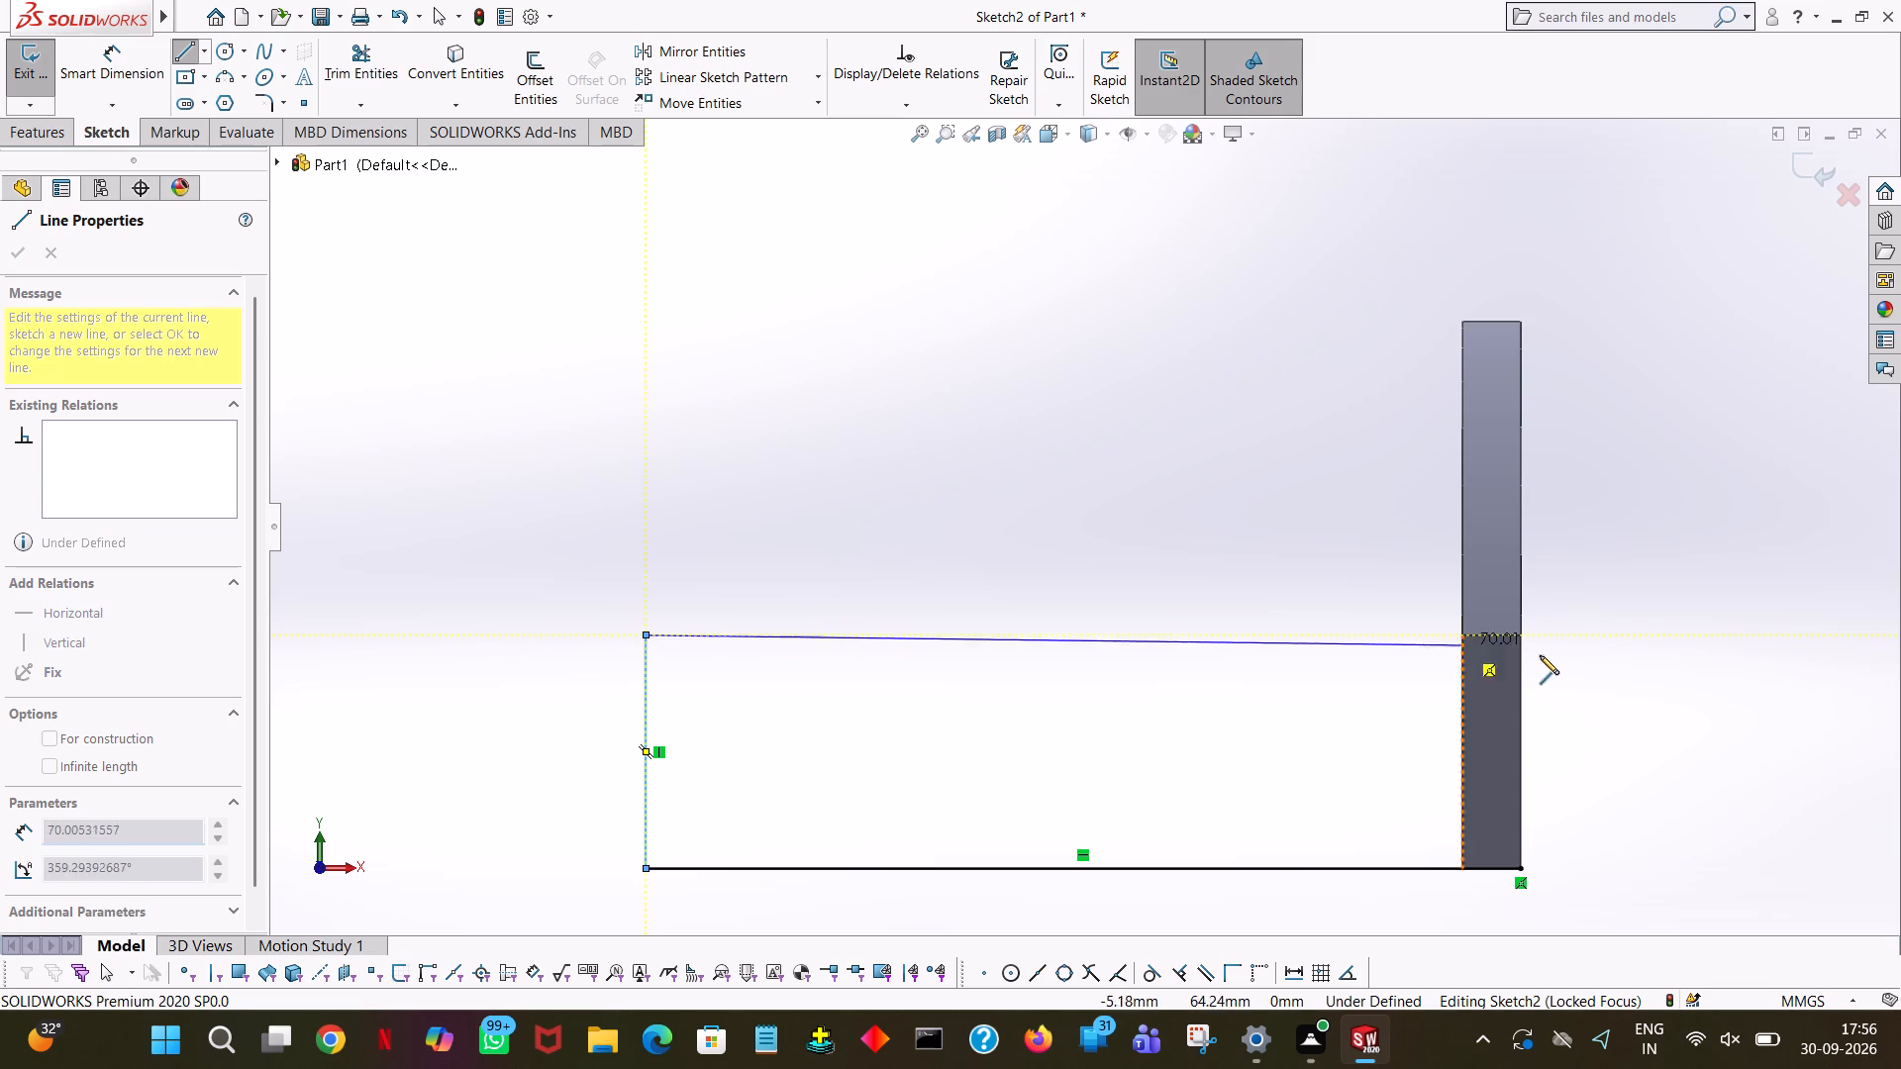
Close the rectangle with a horizontal line back to the flange, a 5 mm segment across its thickness and a 20 mm vertical line down to the start.
left_click(1457, 634)
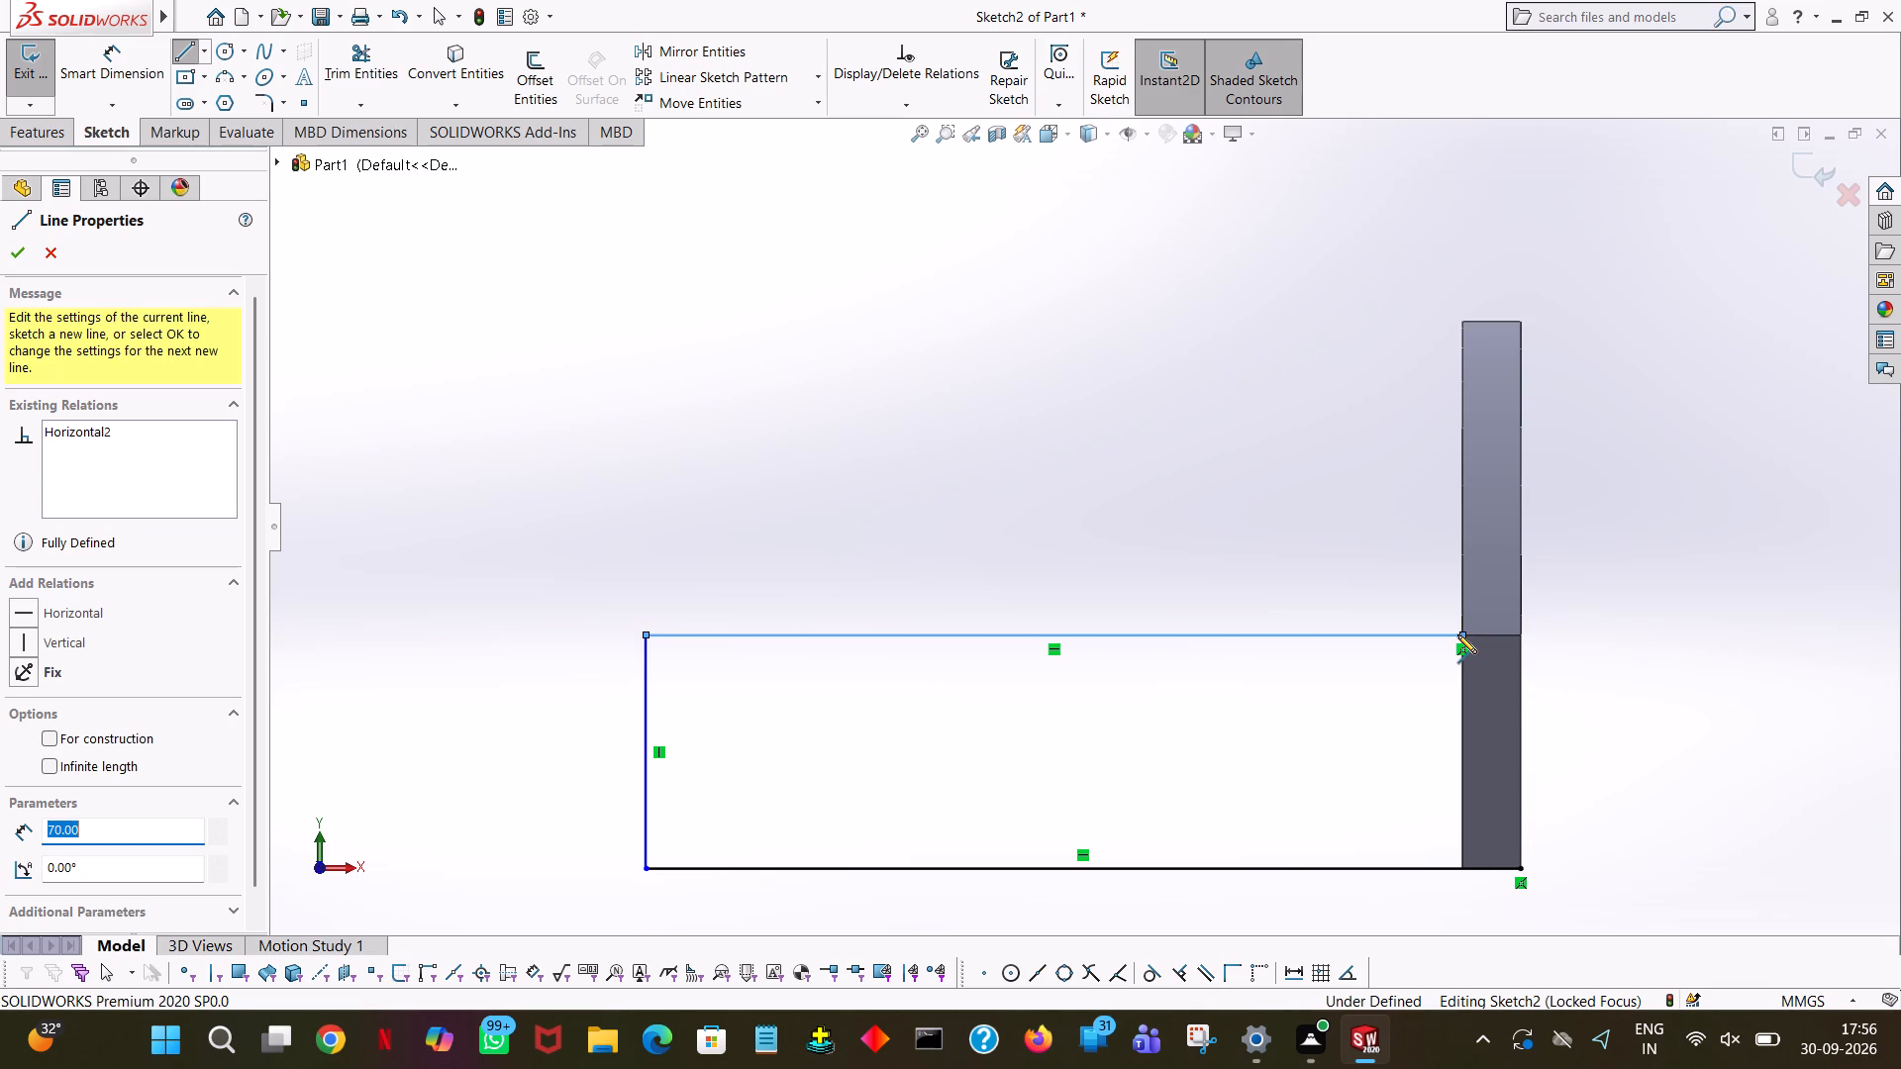
left_click(1519, 635)
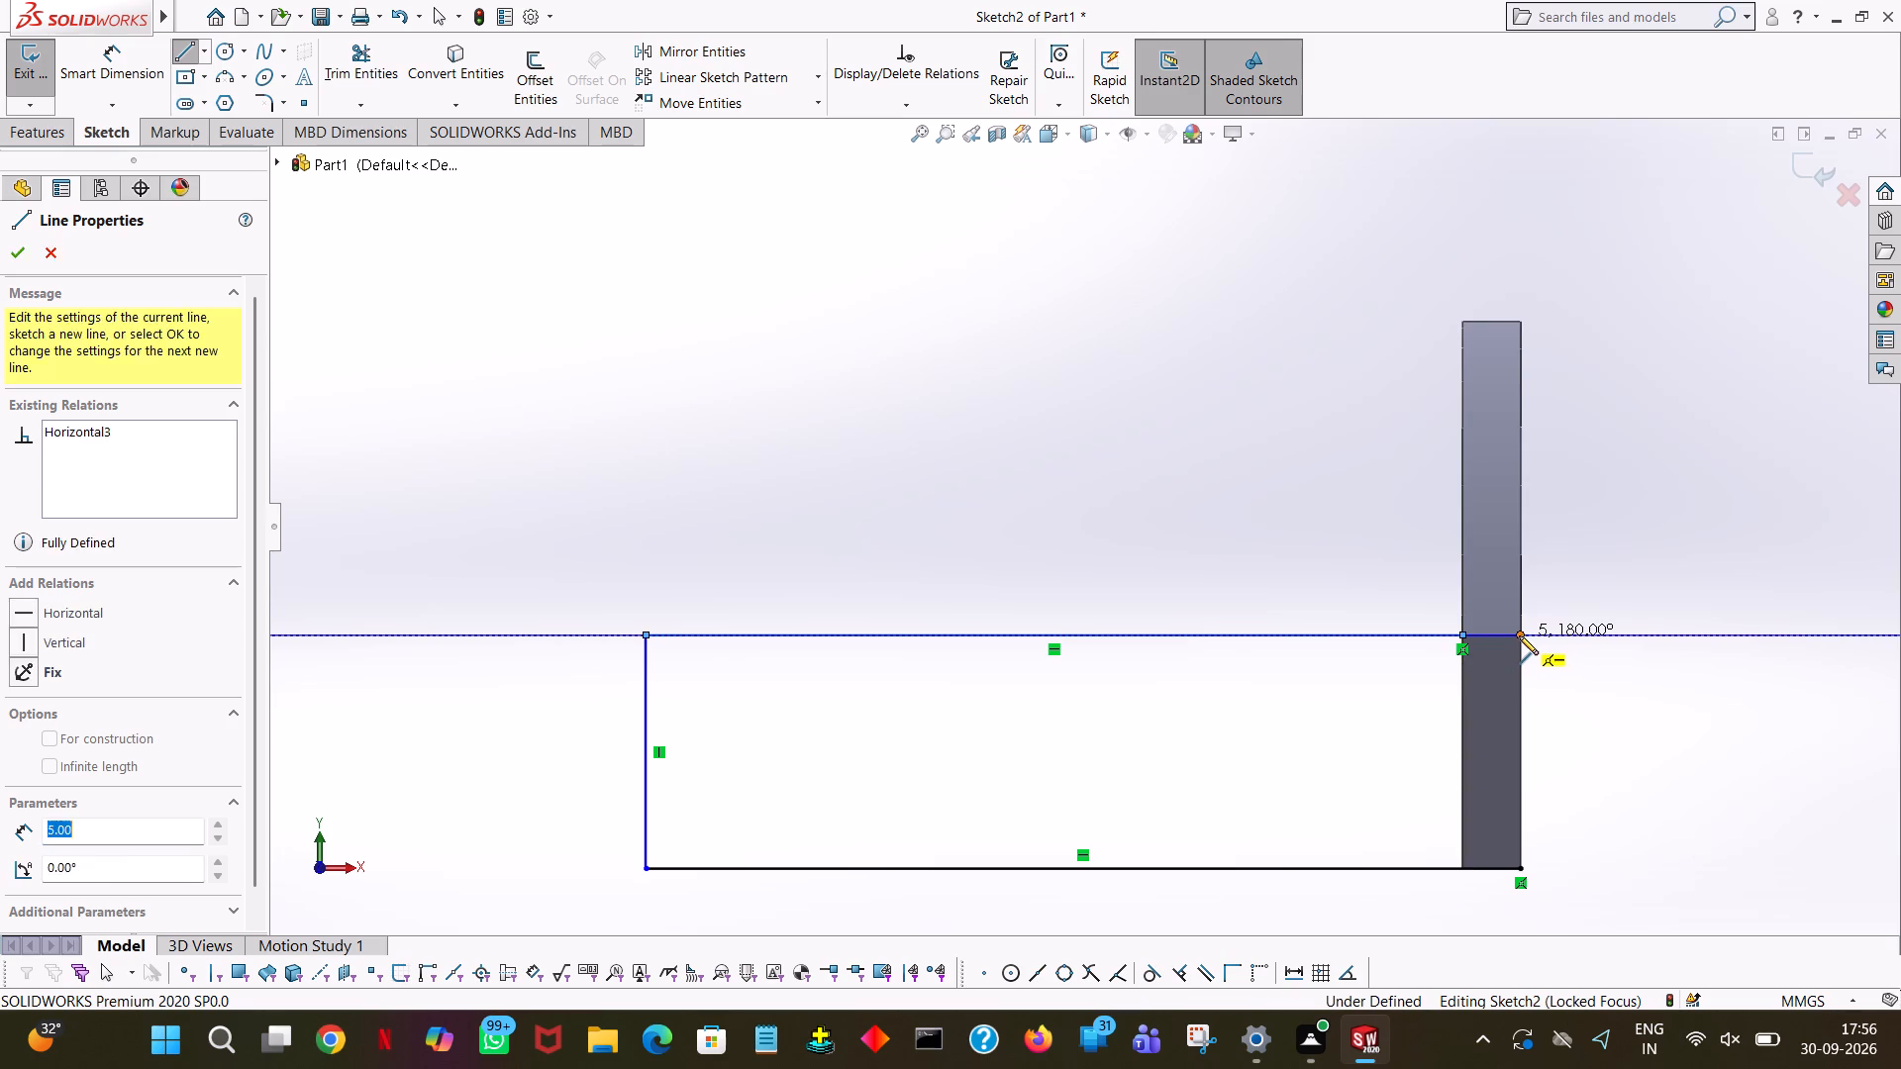
left_click(1520, 868)
right_click(1520, 868)
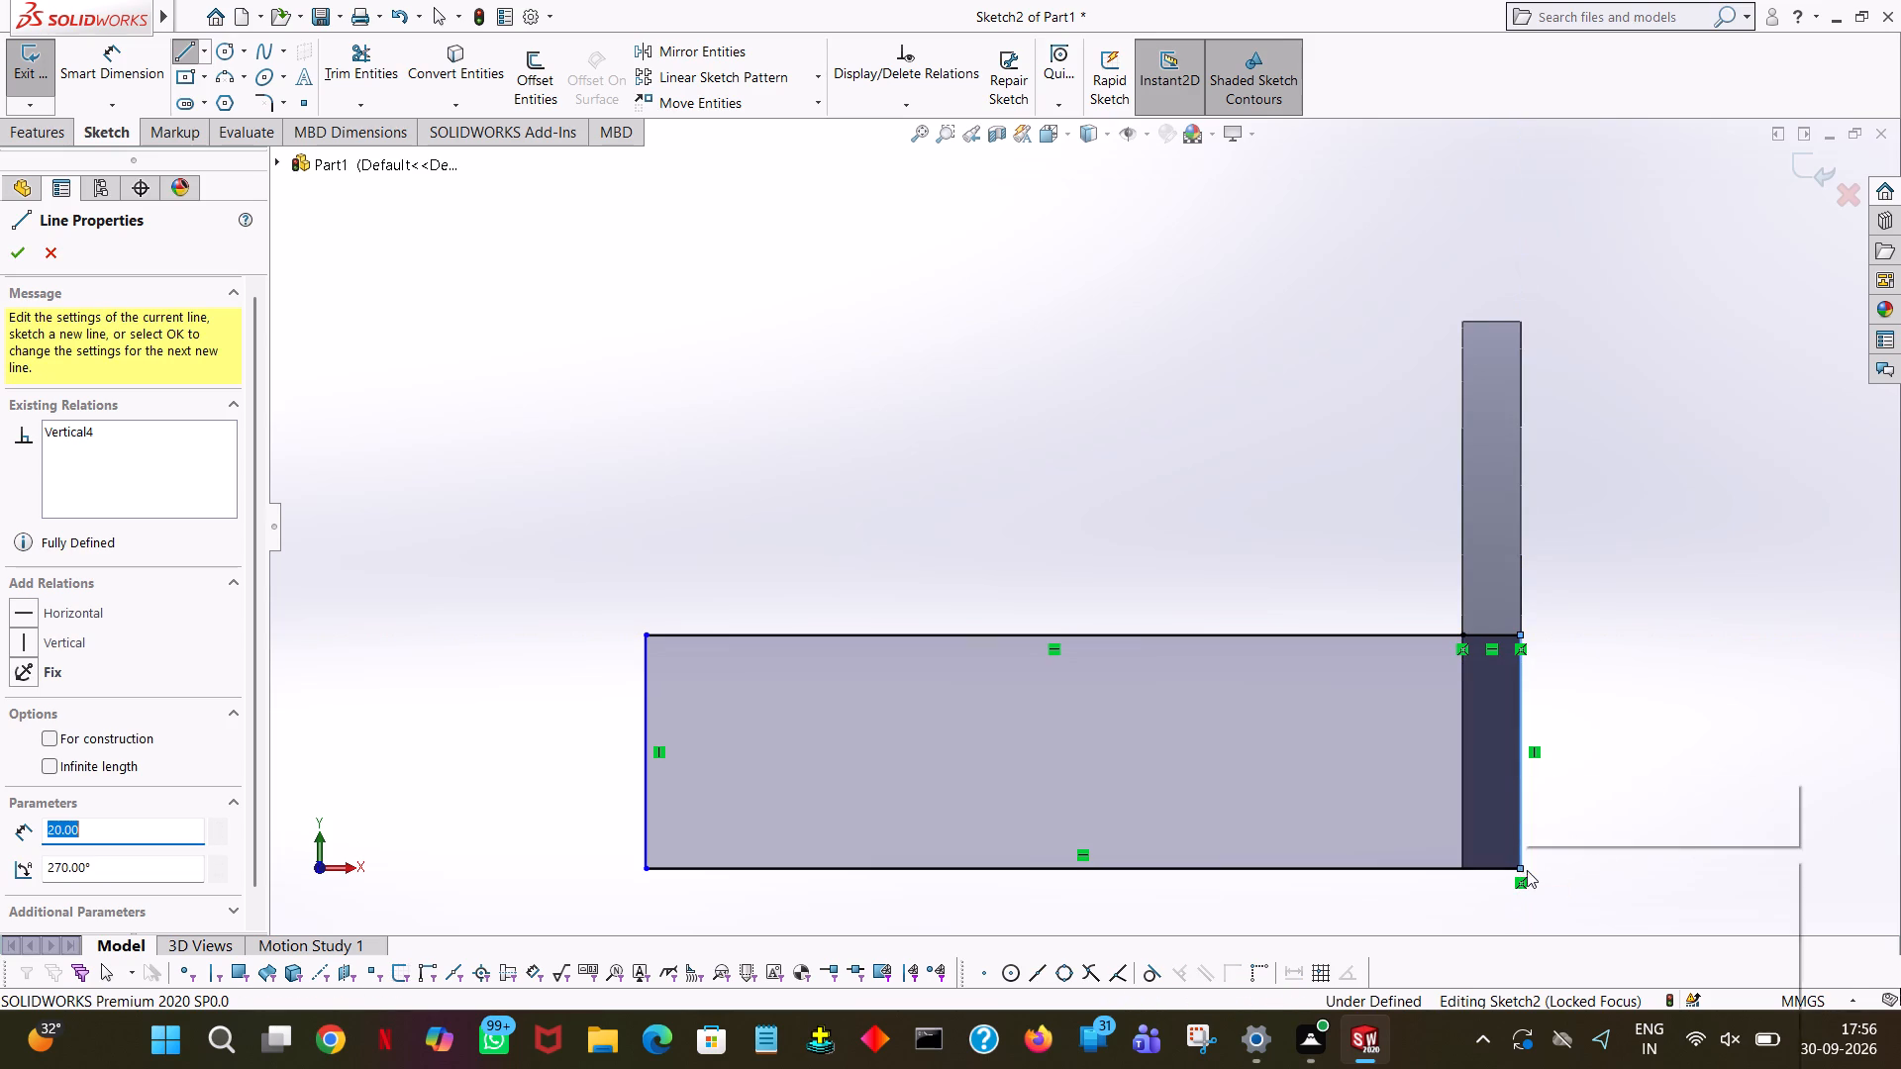
left_click(1577, 869)
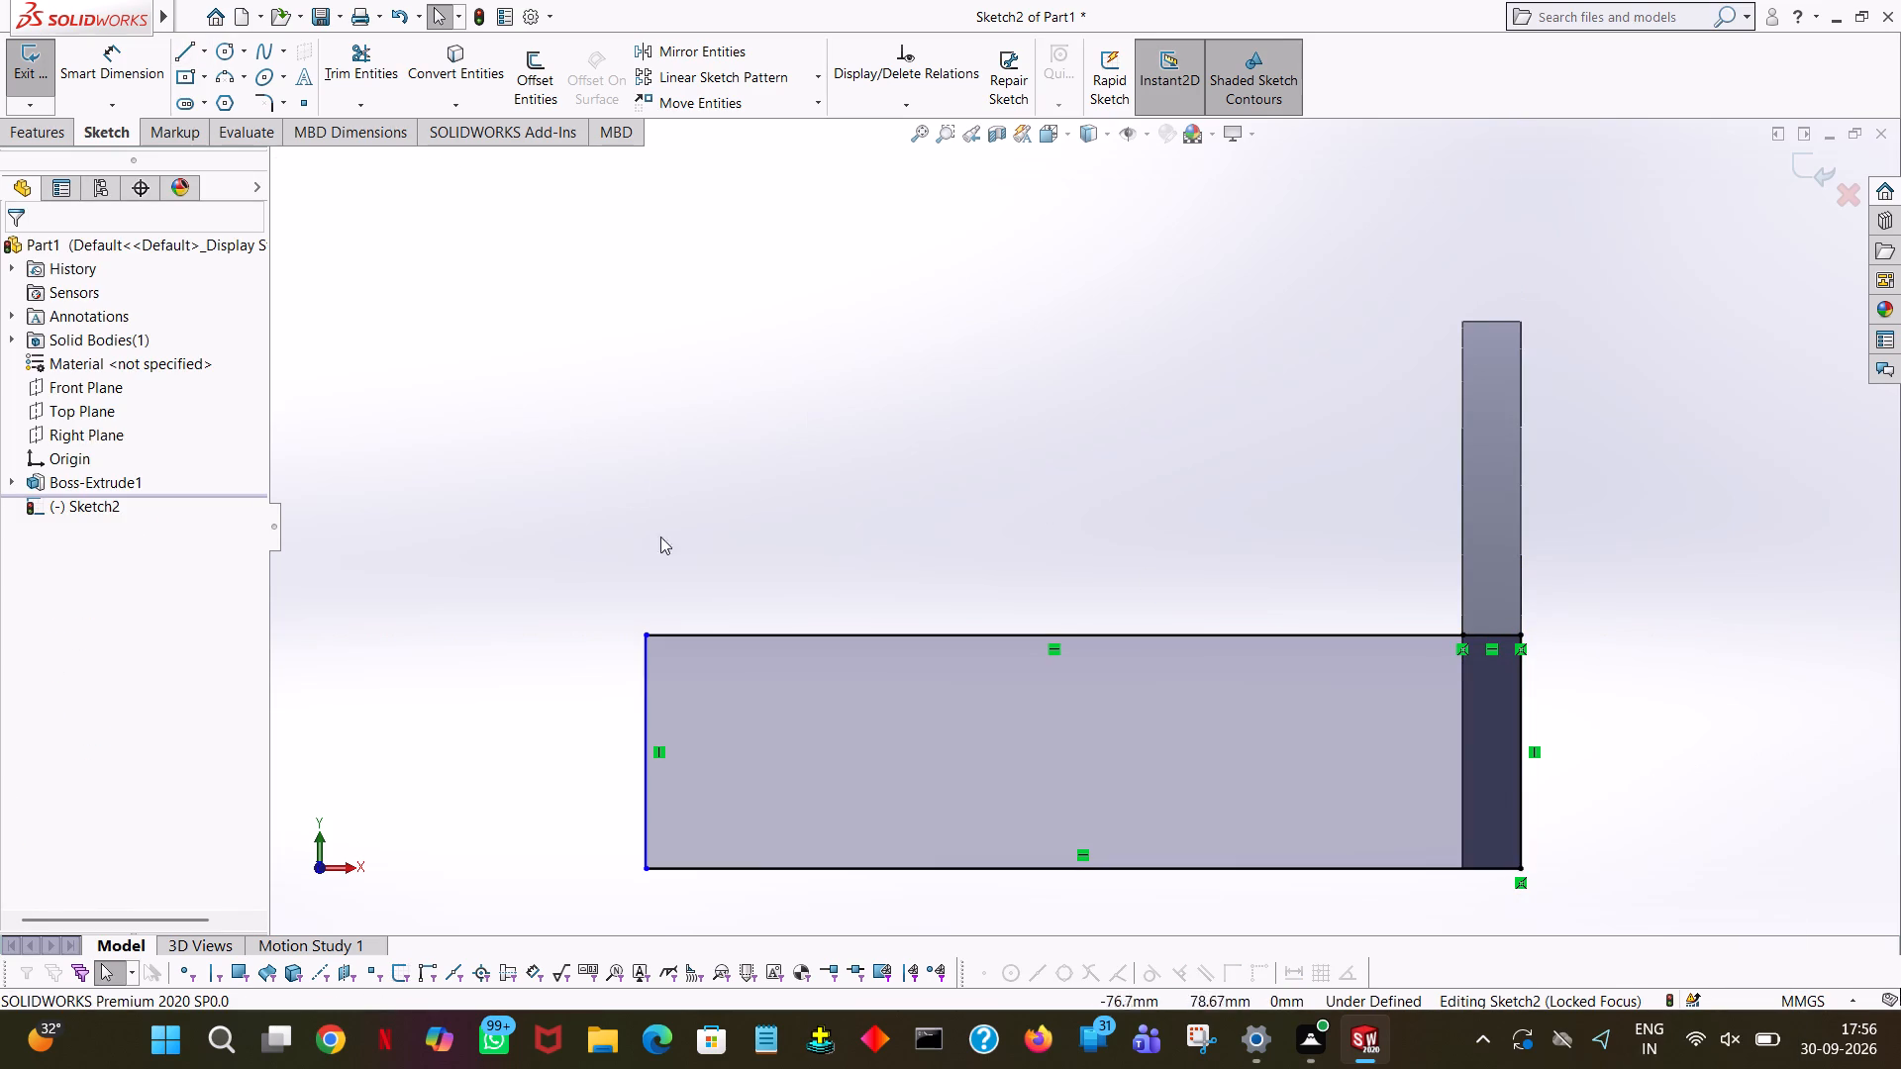
left_click(793, 866)
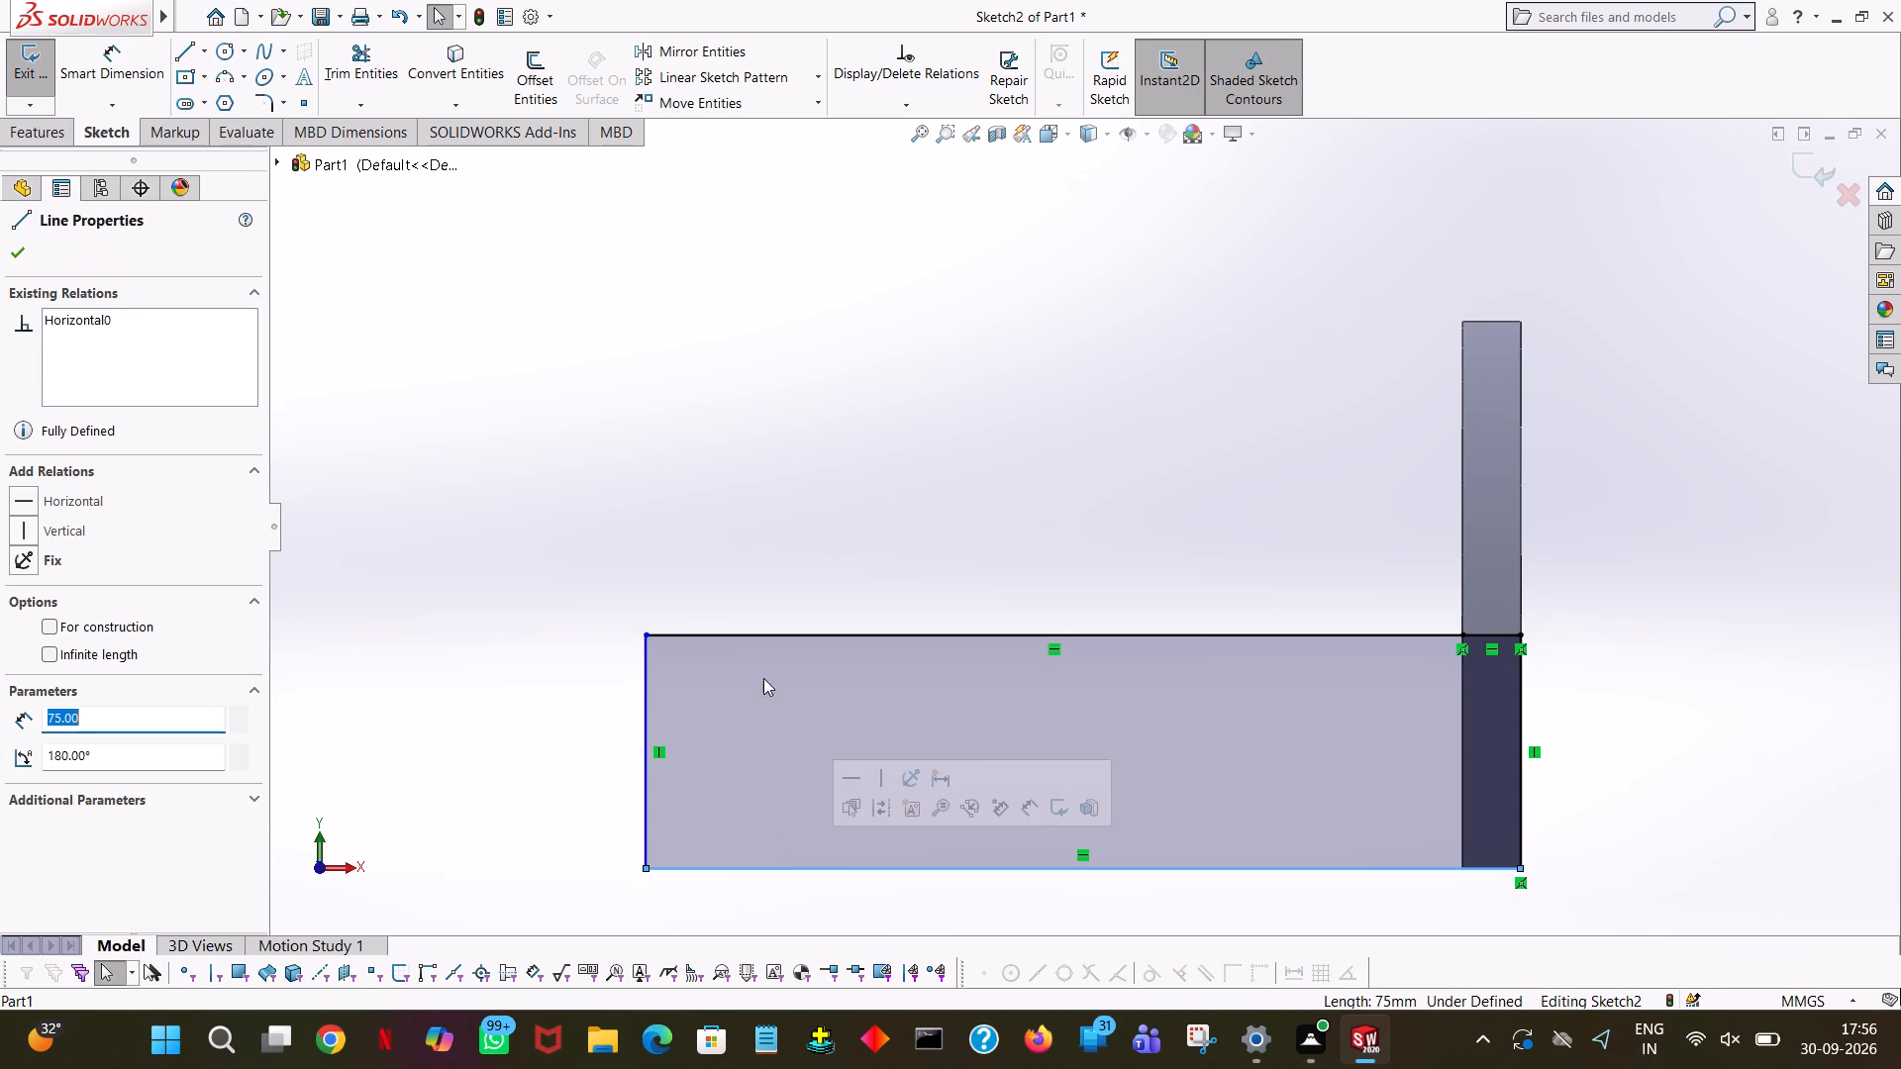
left_click(705, 463)
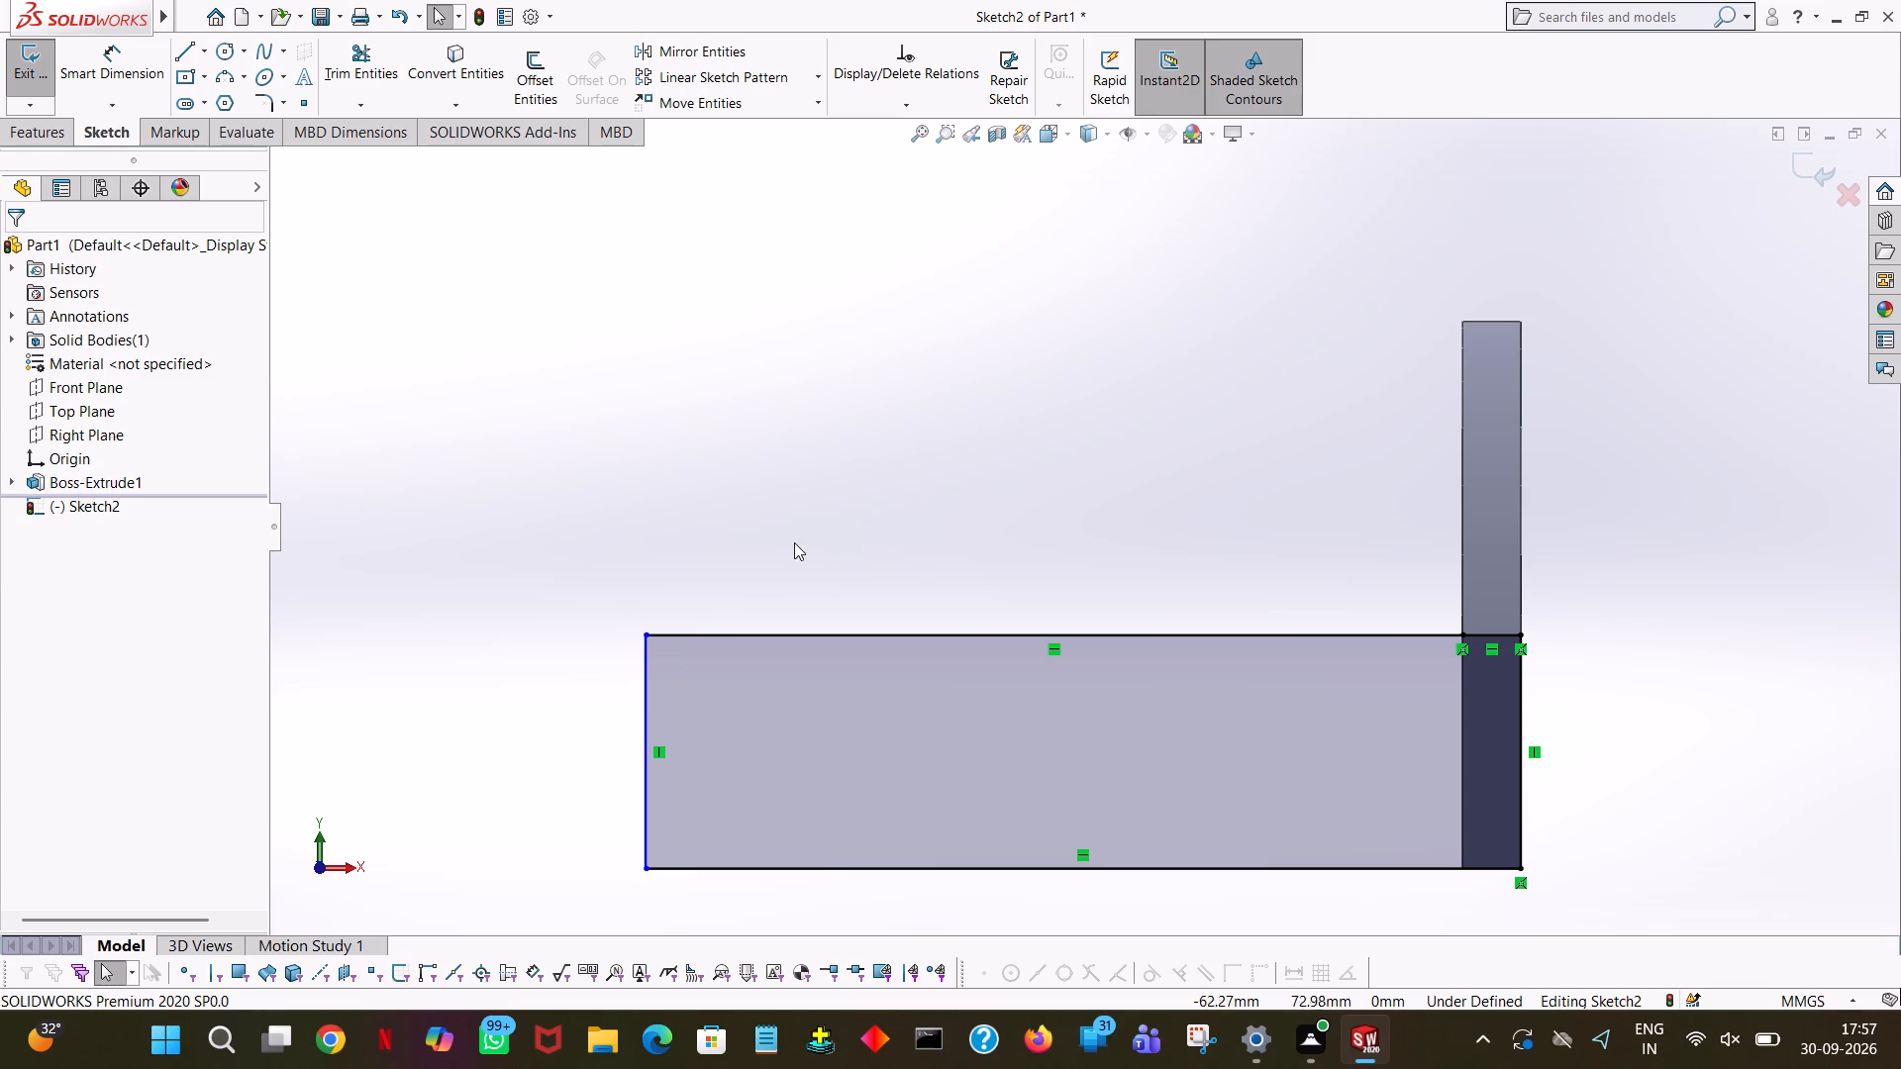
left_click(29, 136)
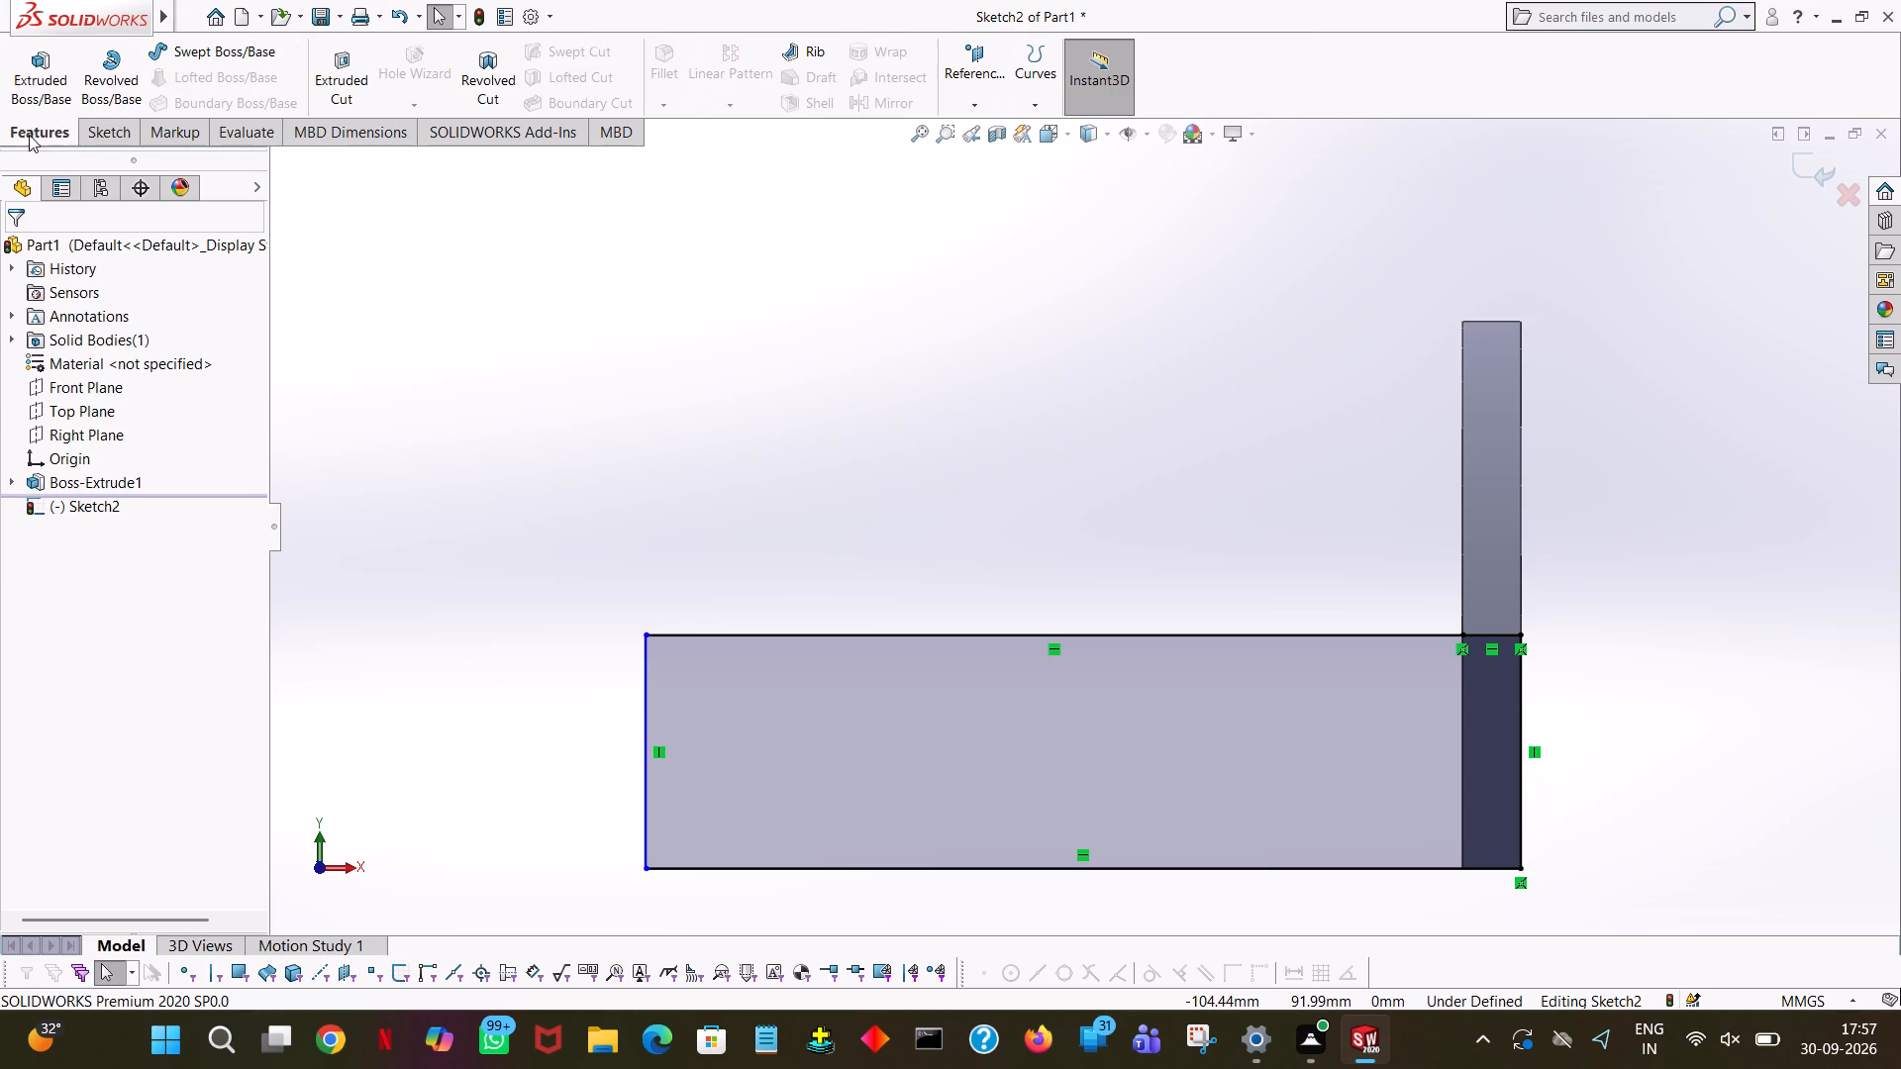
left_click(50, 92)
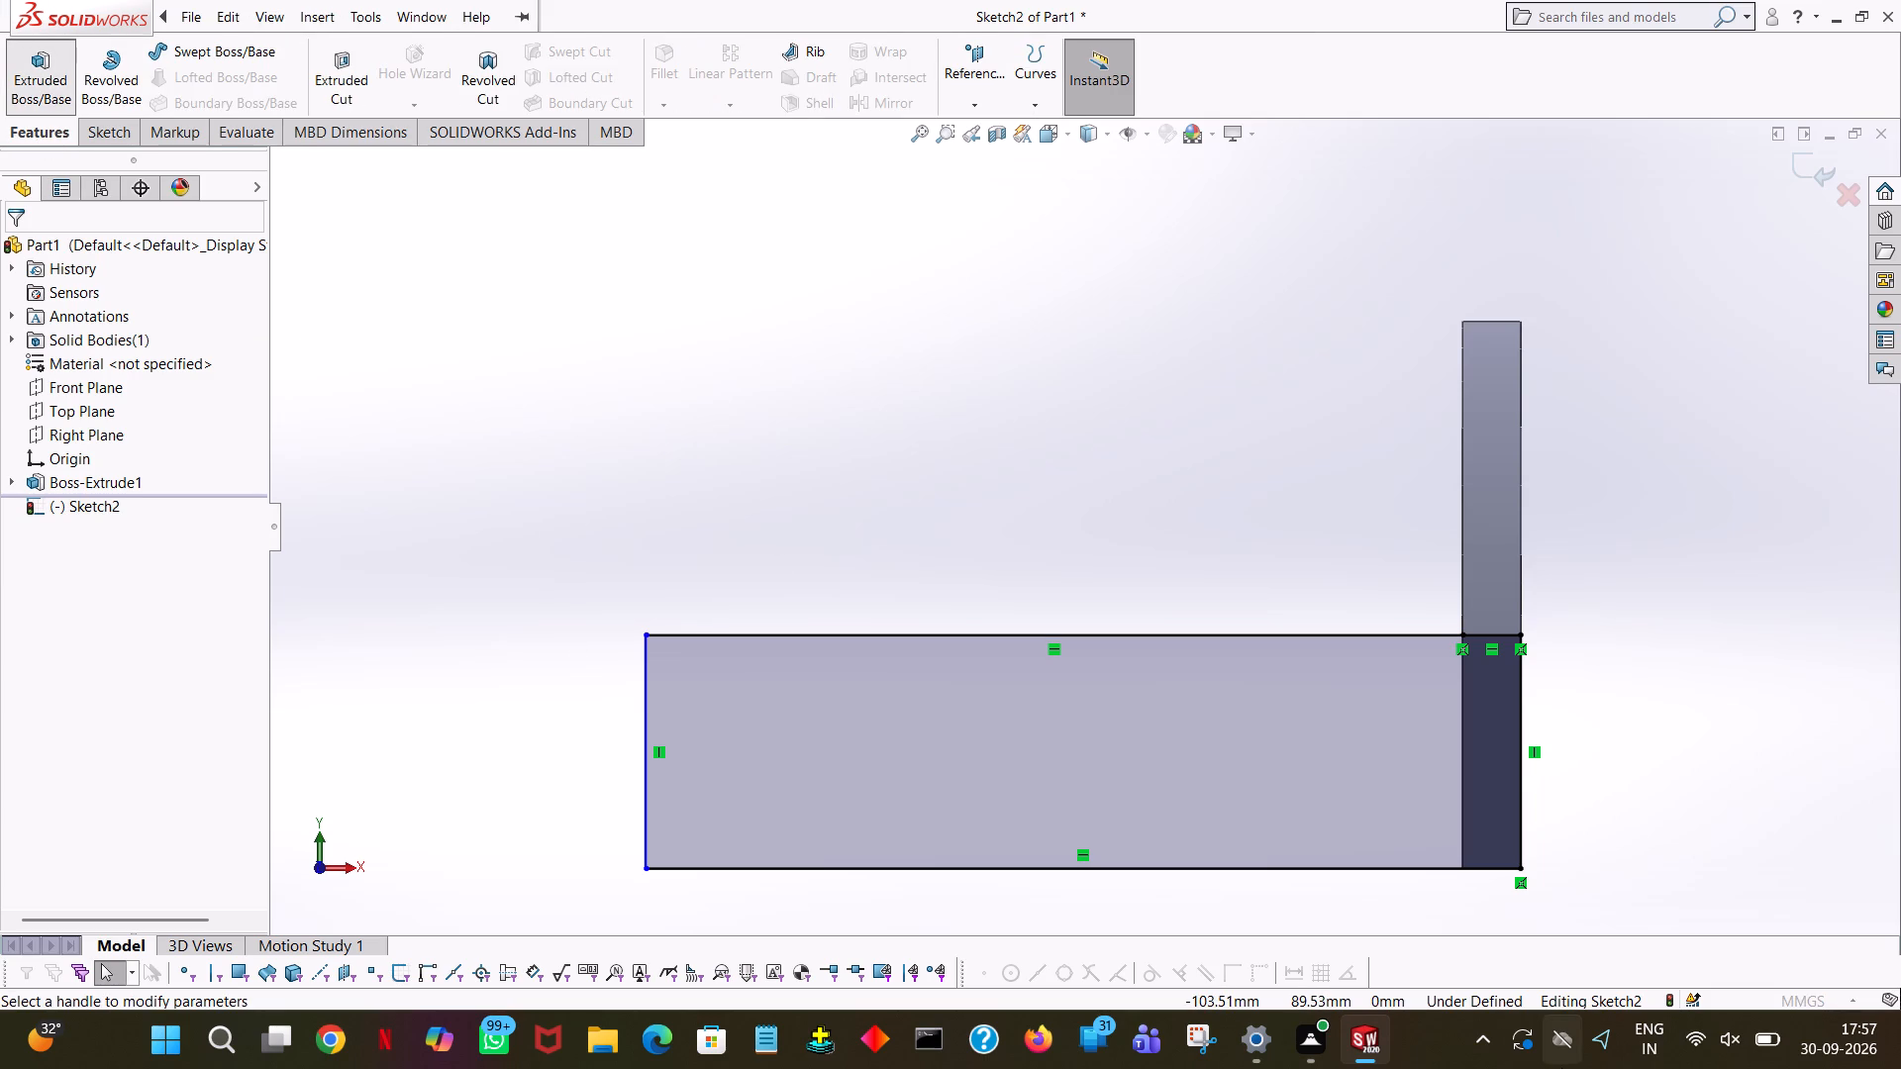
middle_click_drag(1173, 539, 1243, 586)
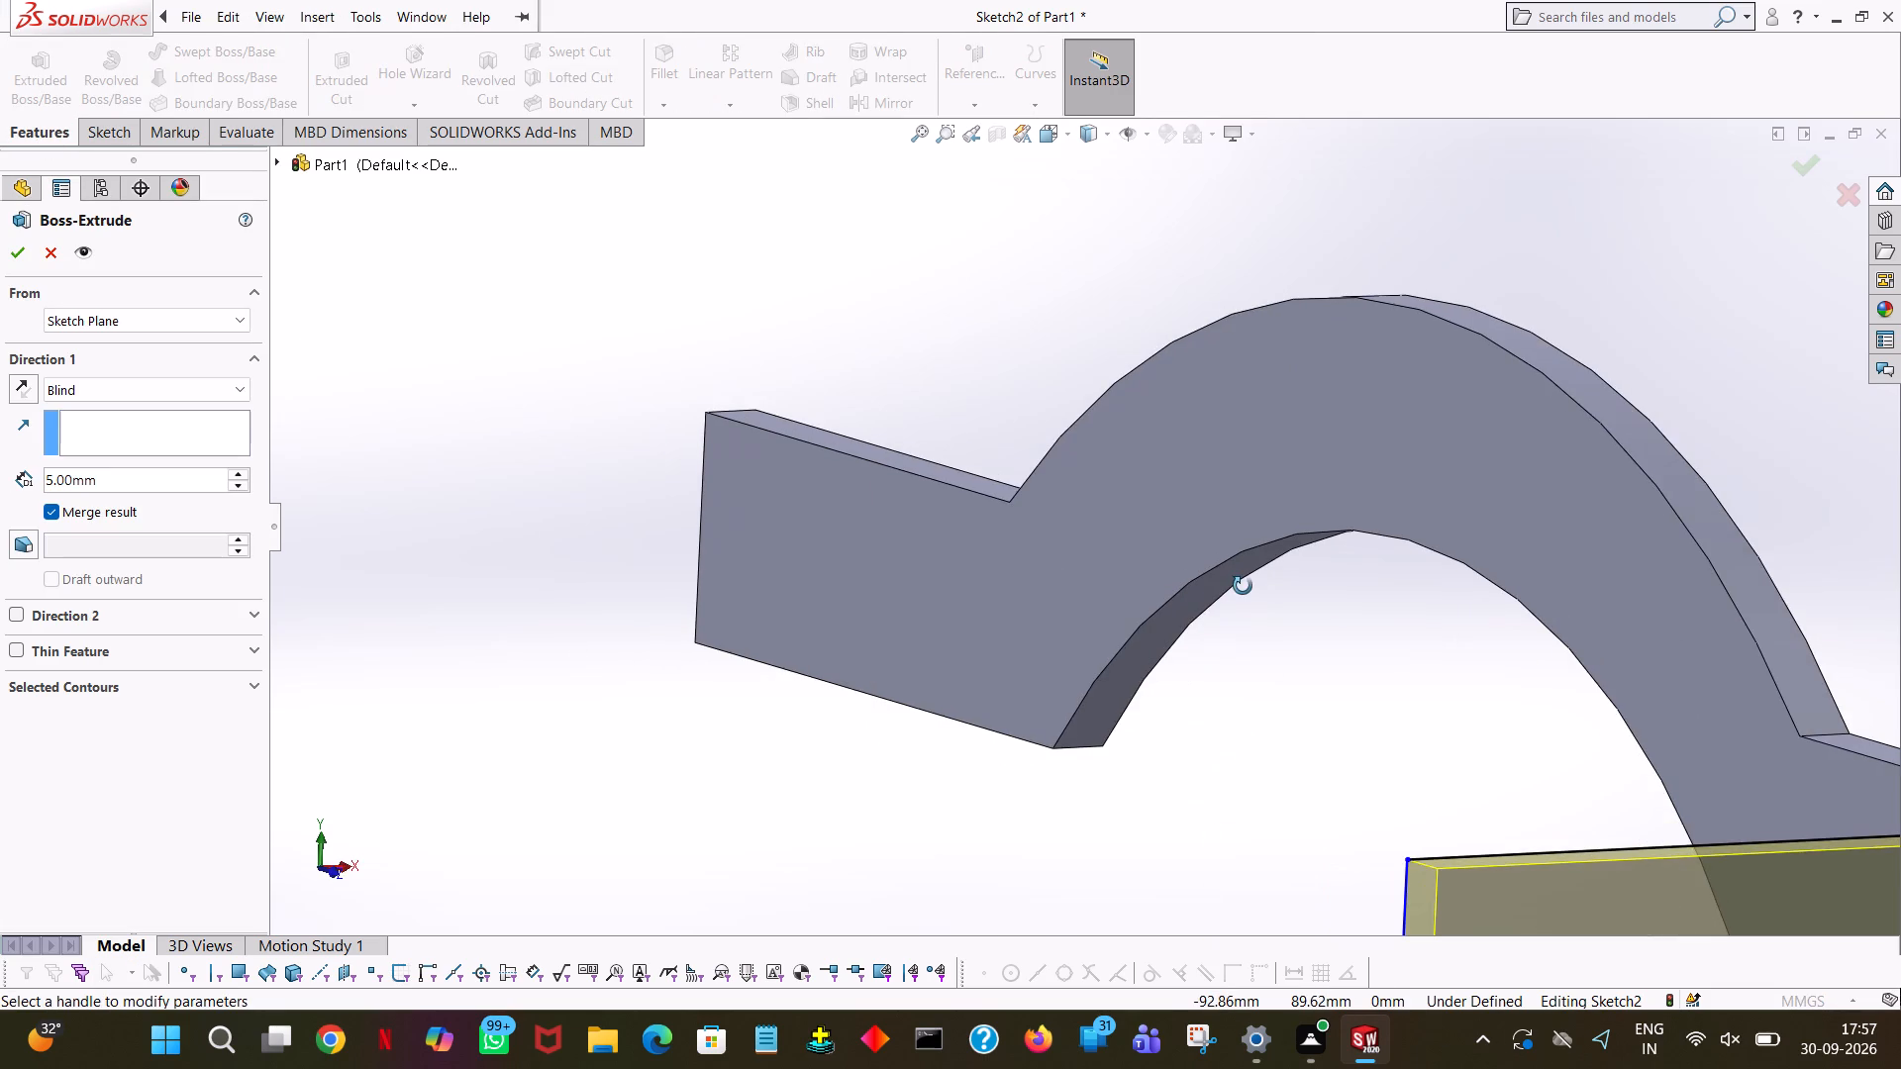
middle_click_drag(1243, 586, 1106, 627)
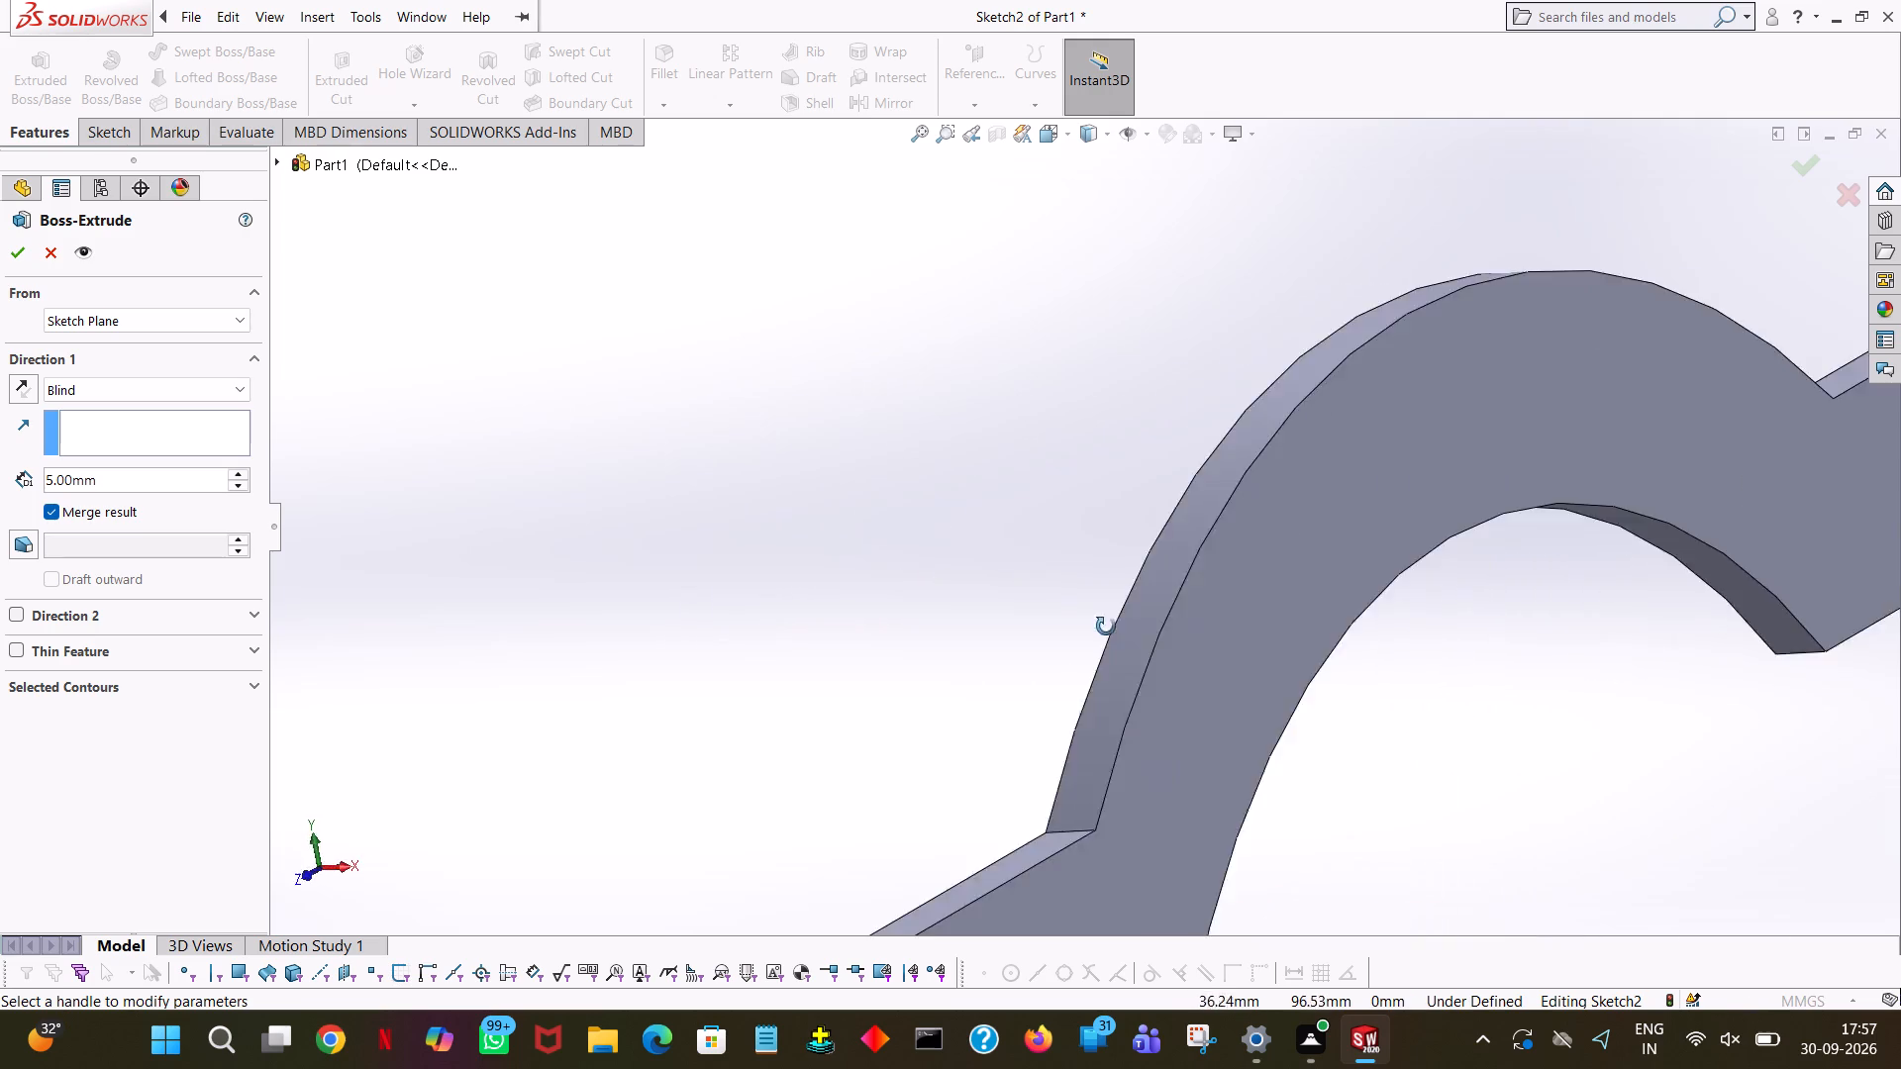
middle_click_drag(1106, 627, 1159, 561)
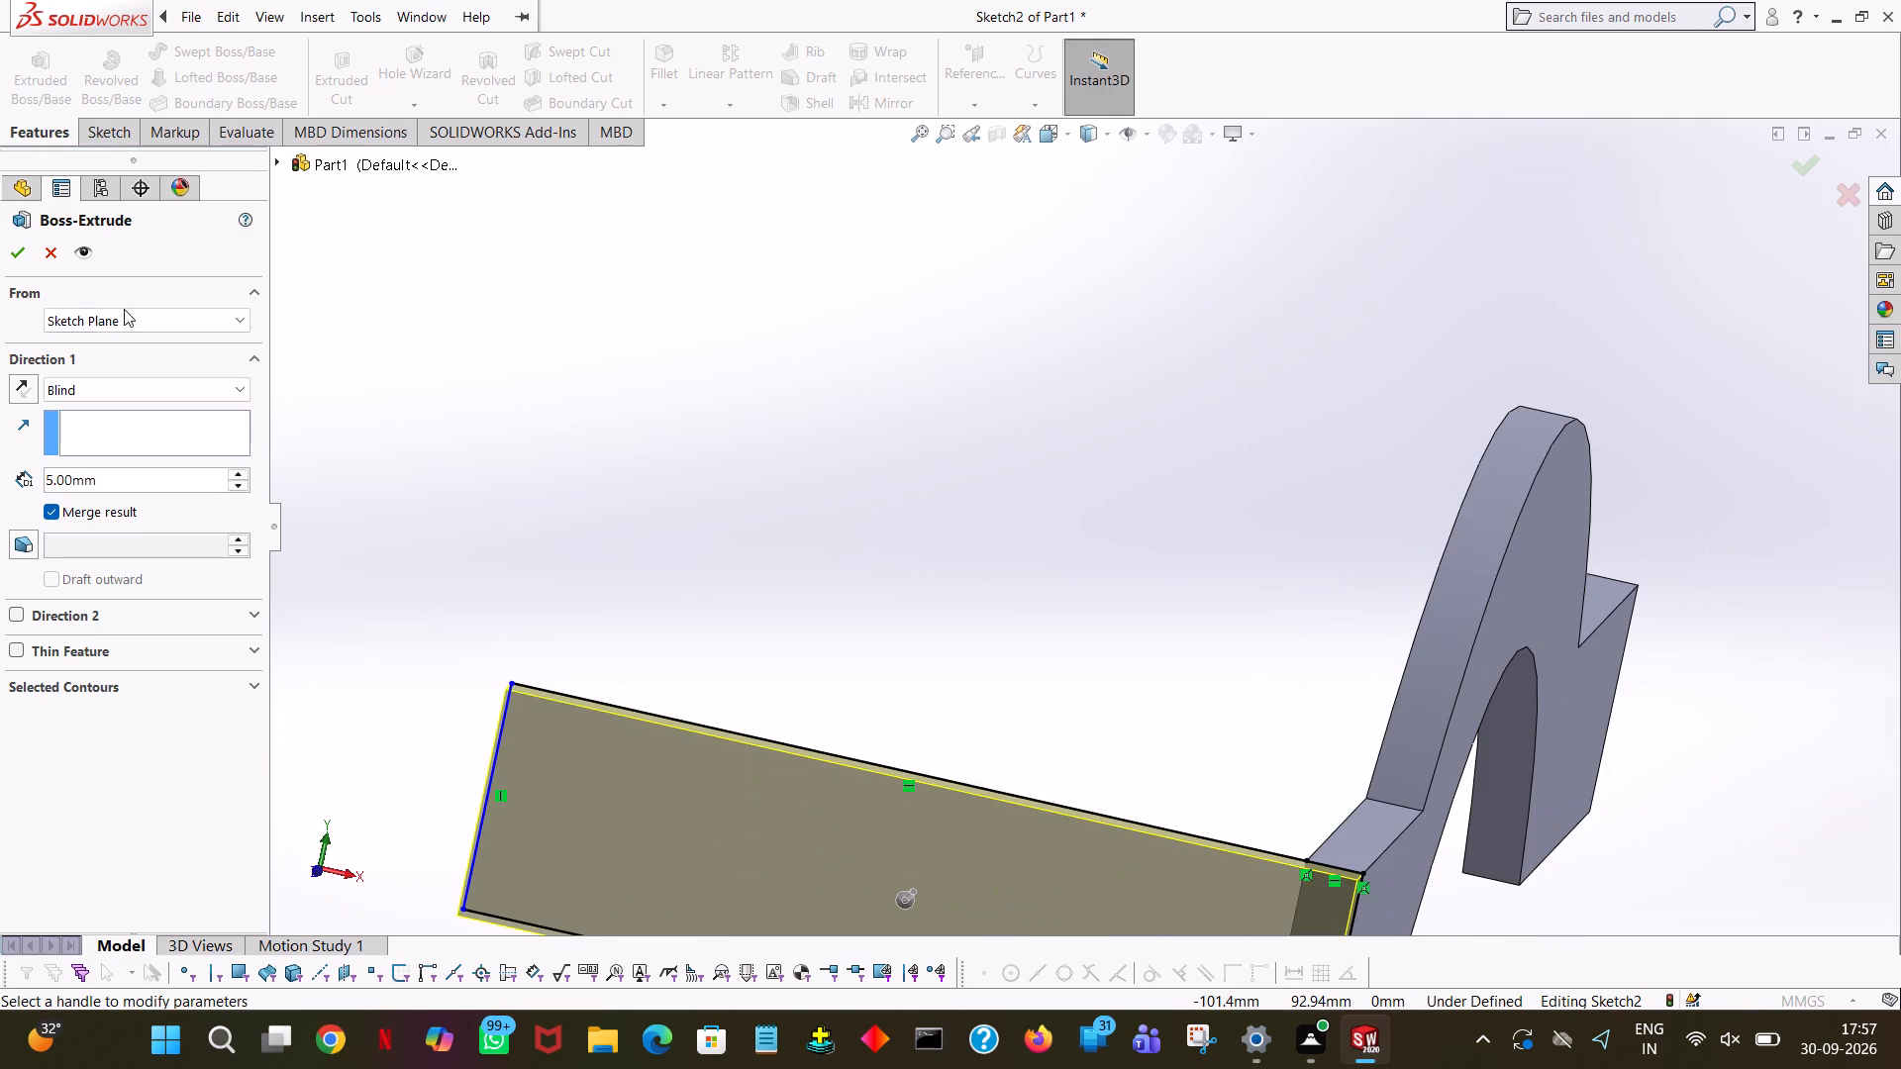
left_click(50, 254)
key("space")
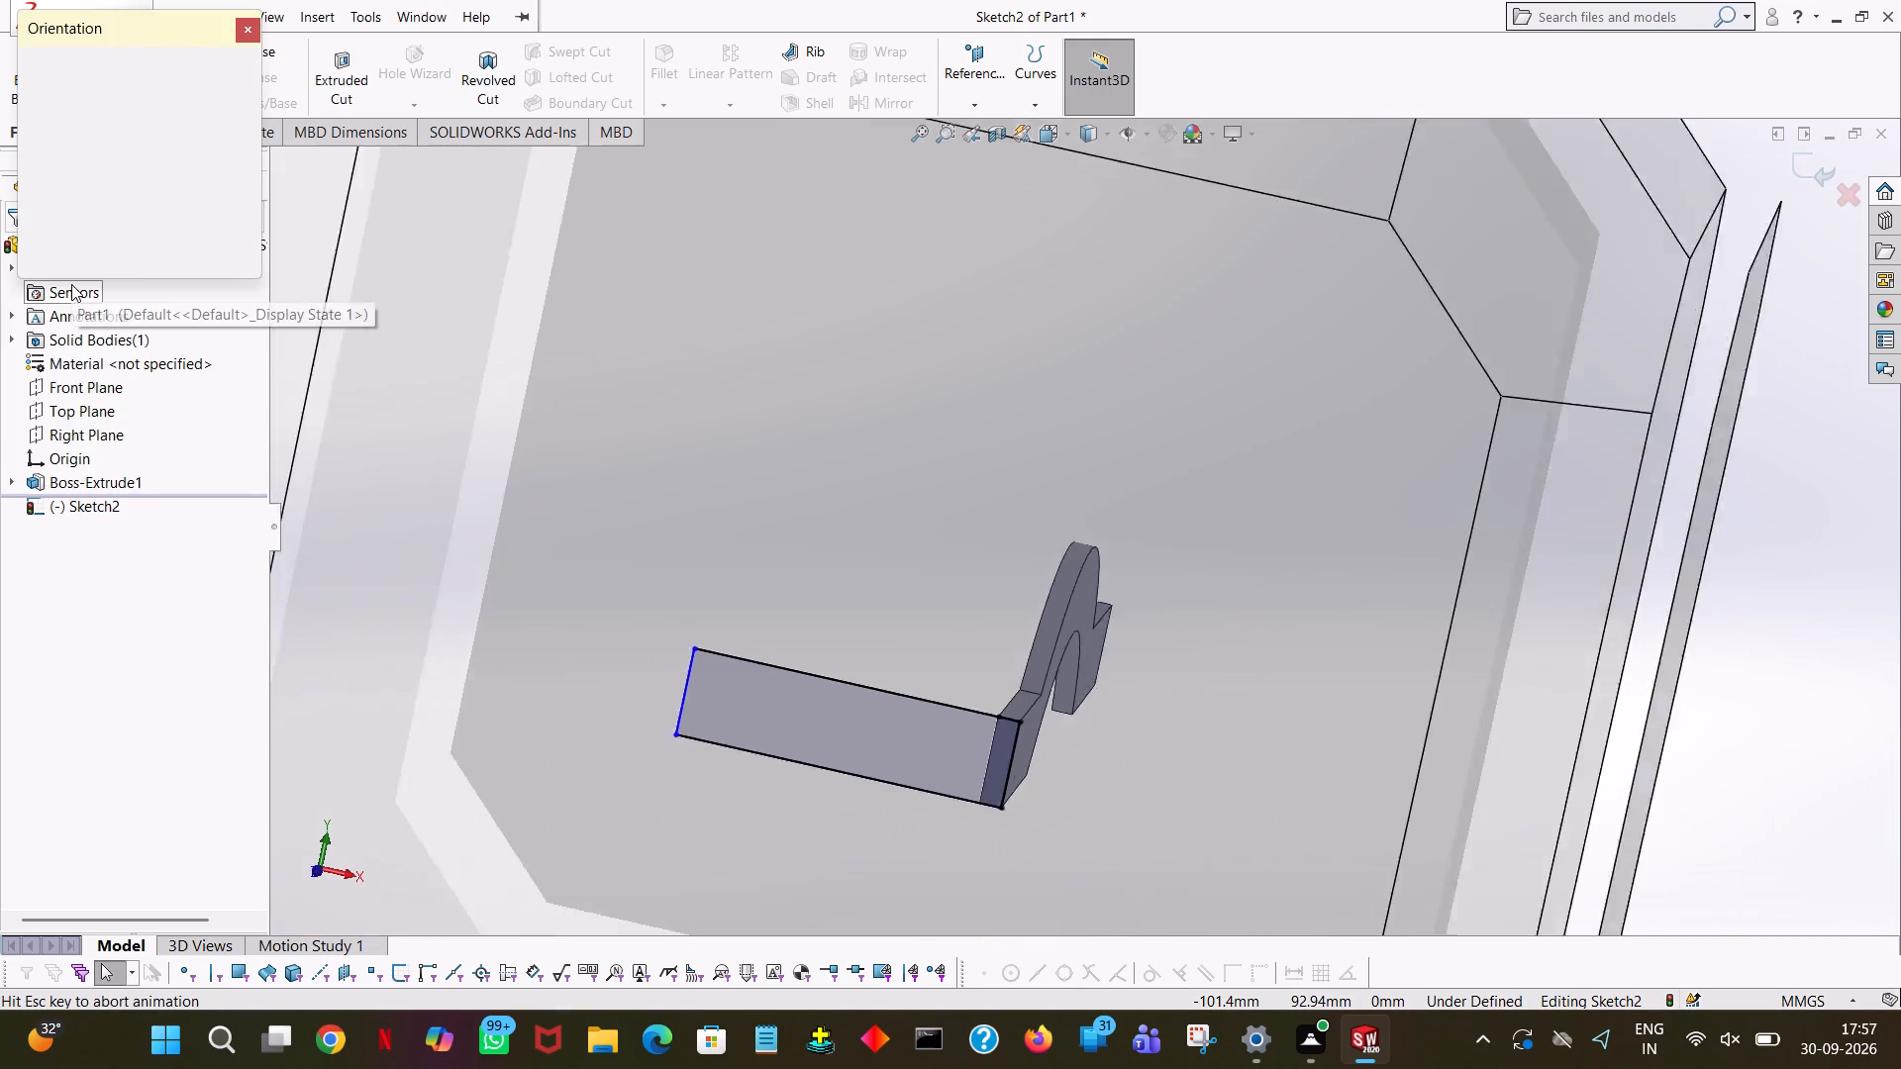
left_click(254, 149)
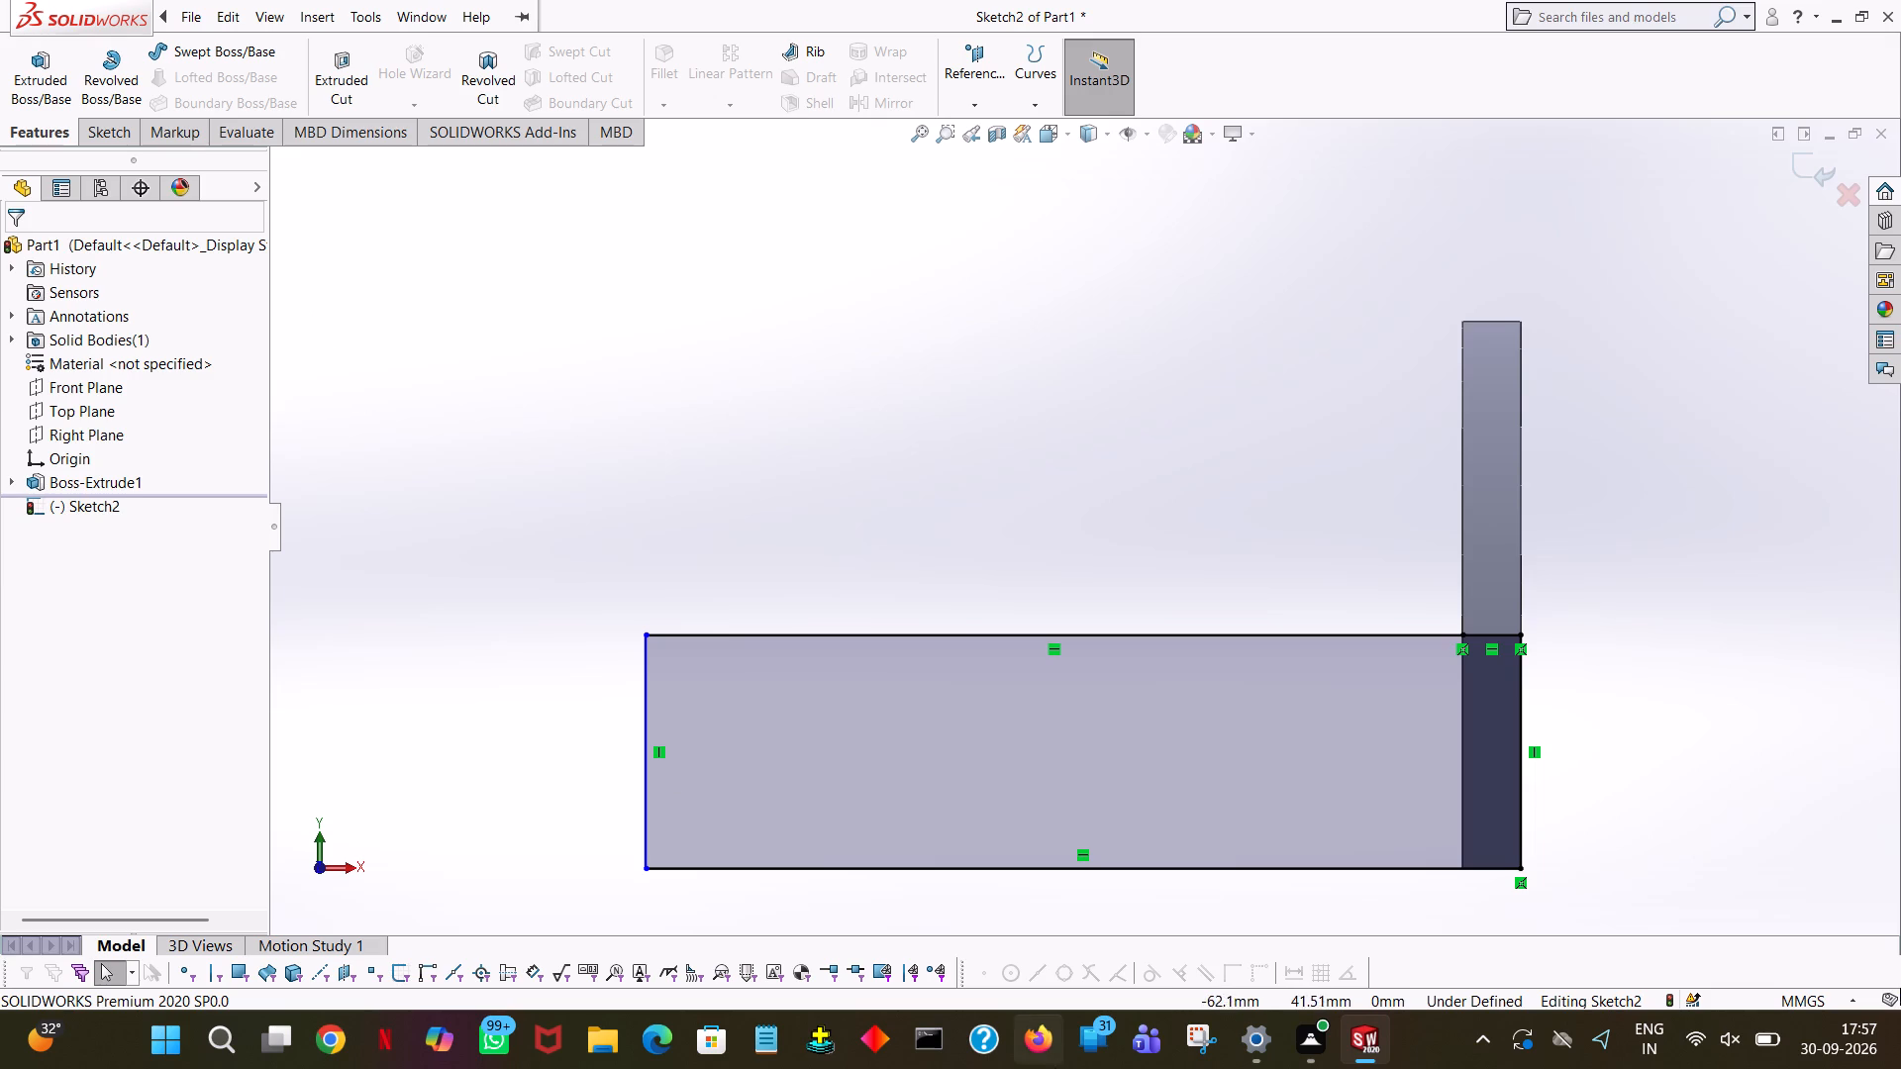
Extrude the 75 by 20 mm rectangle as a blind boss 50 mm deep, in the reversed direction, merged with the body.
left_click(37, 78)
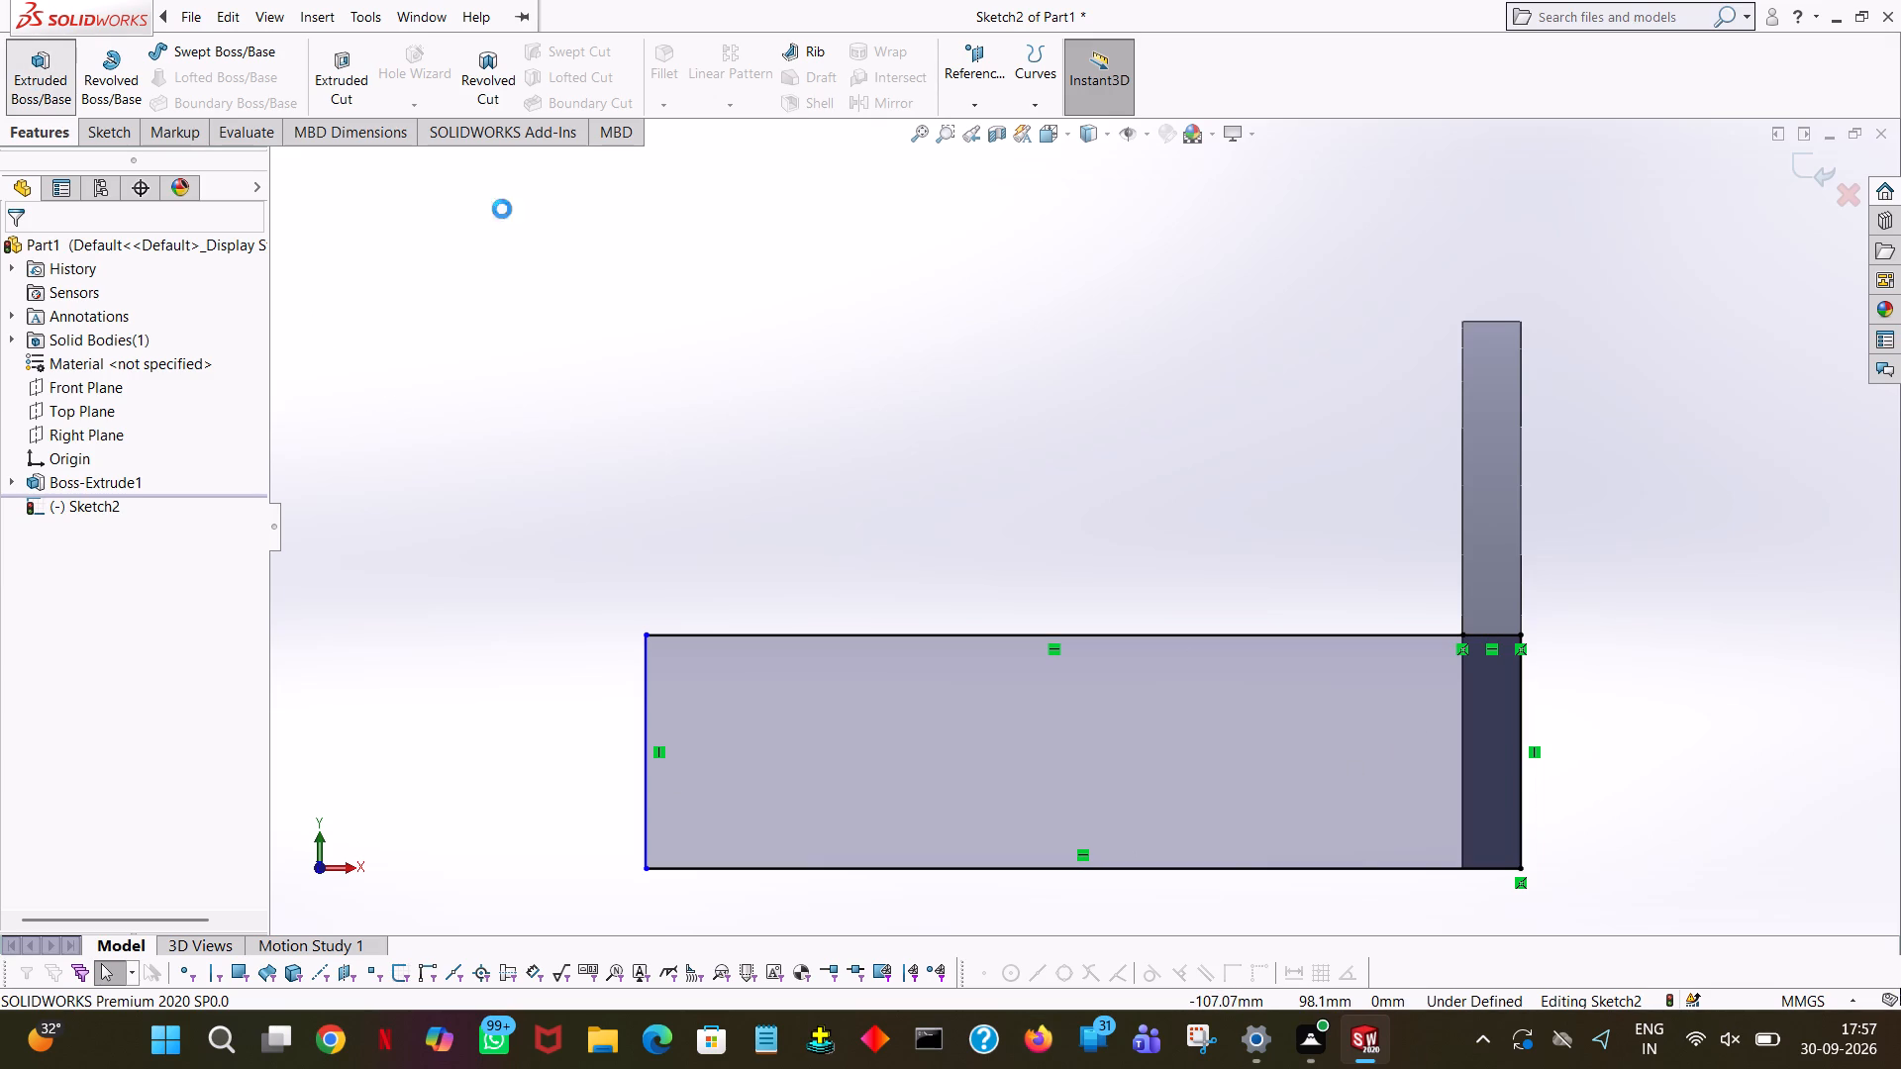
middle_click_drag(1093, 507, 1196, 537)
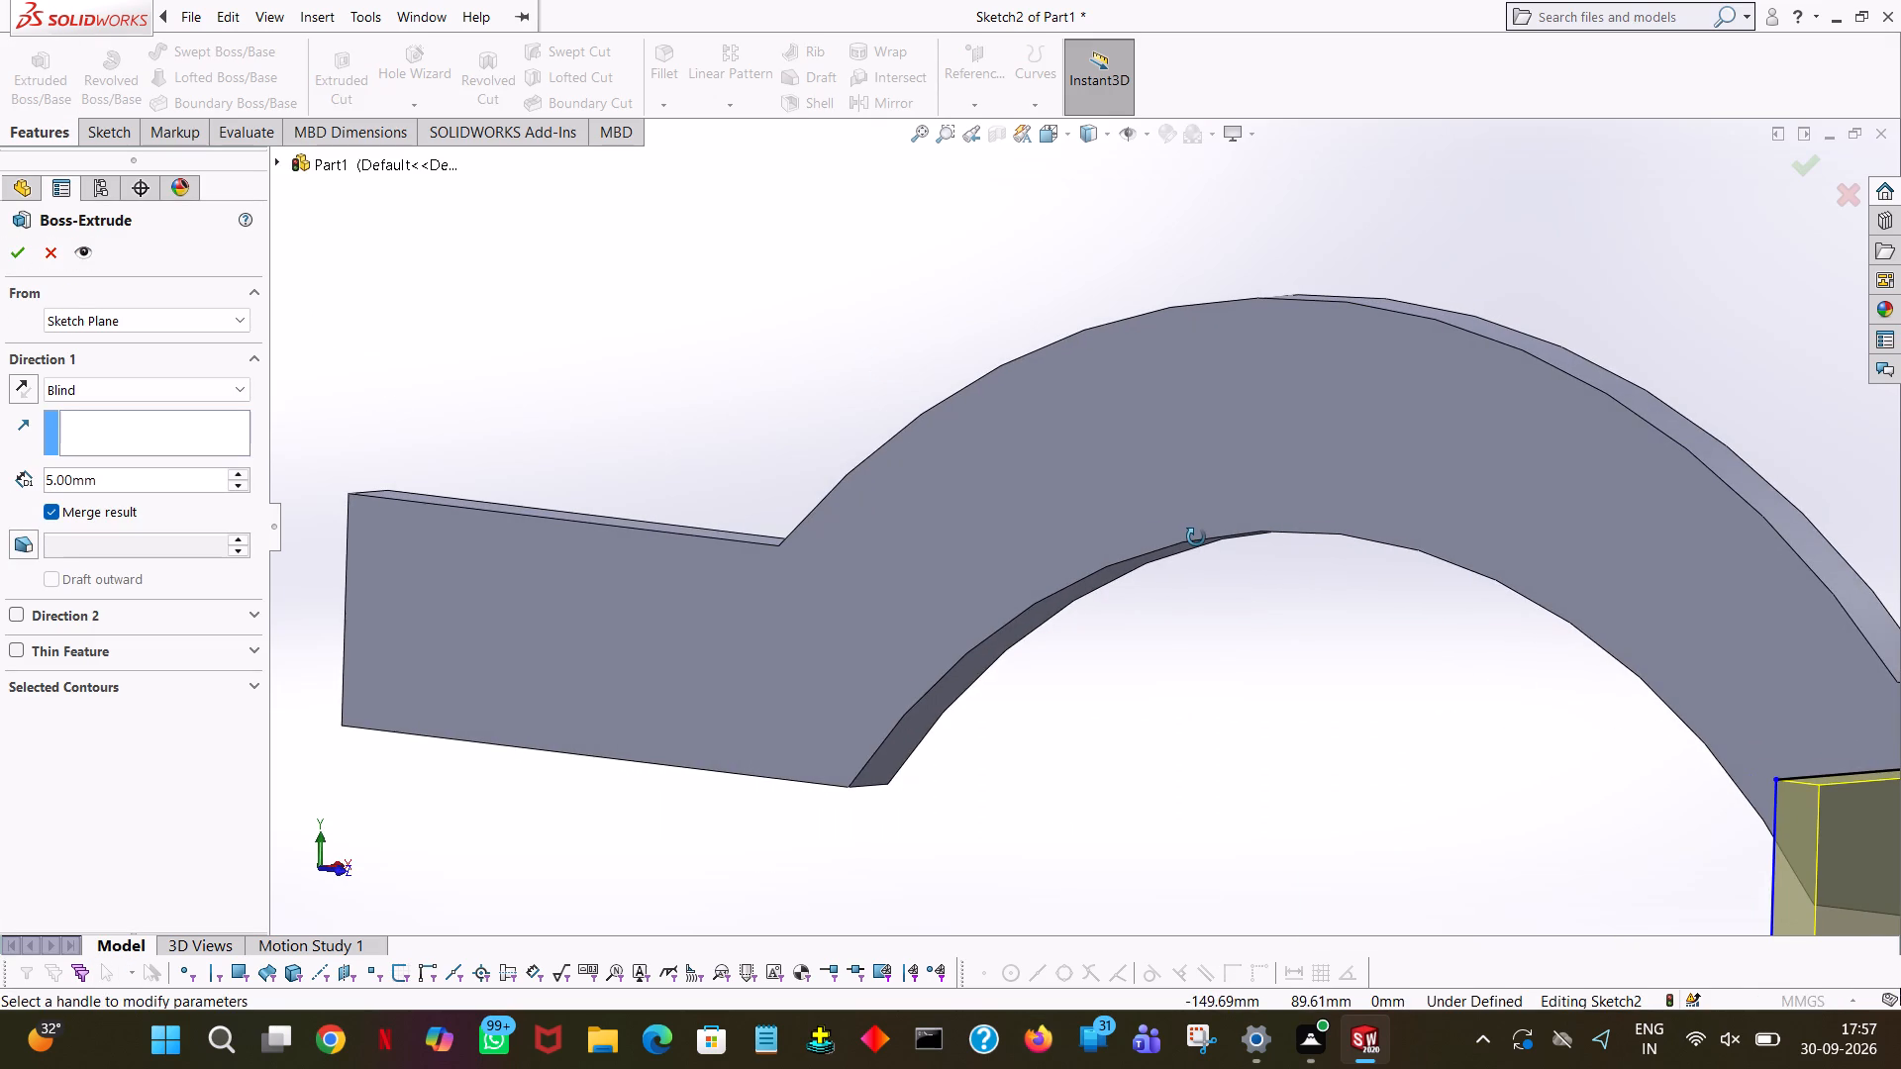
middle_click_drag(1196, 537, 1190, 537)
left_click(23, 384)
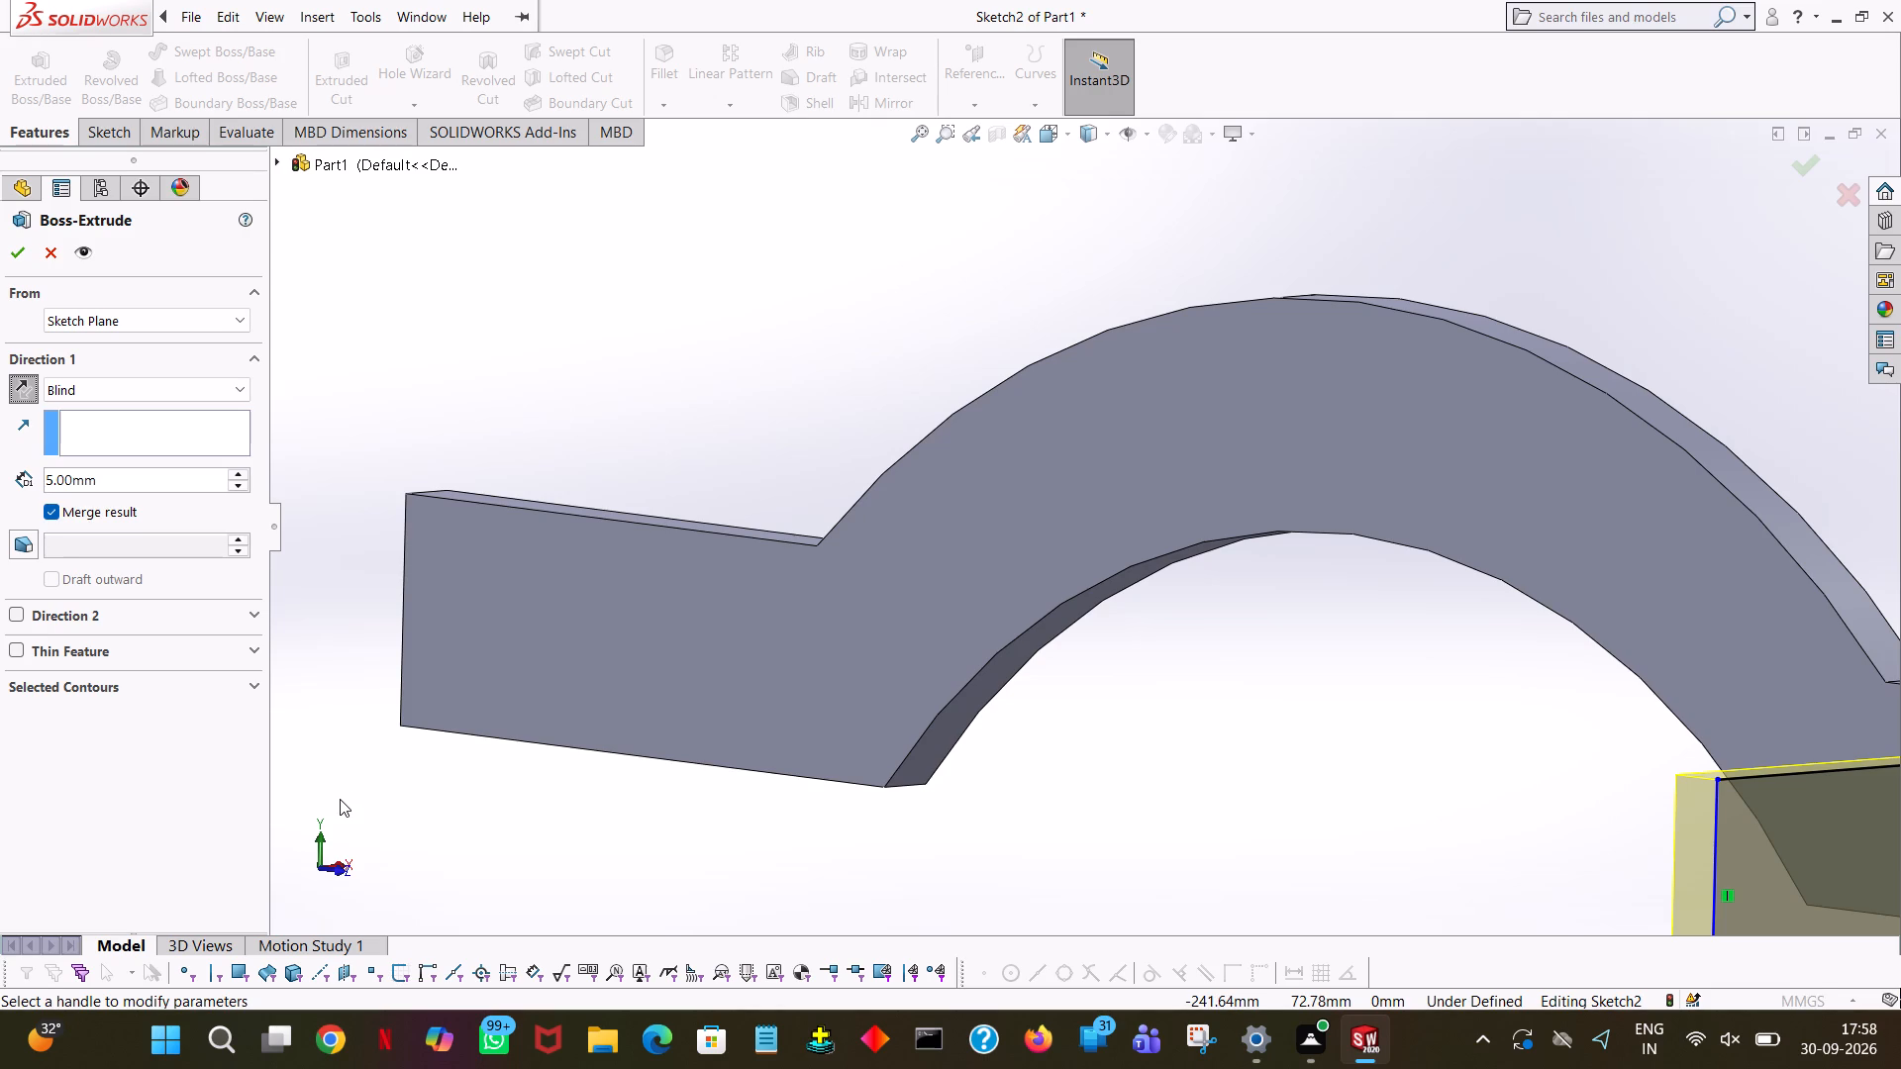
double_click(138, 474)
type("50")
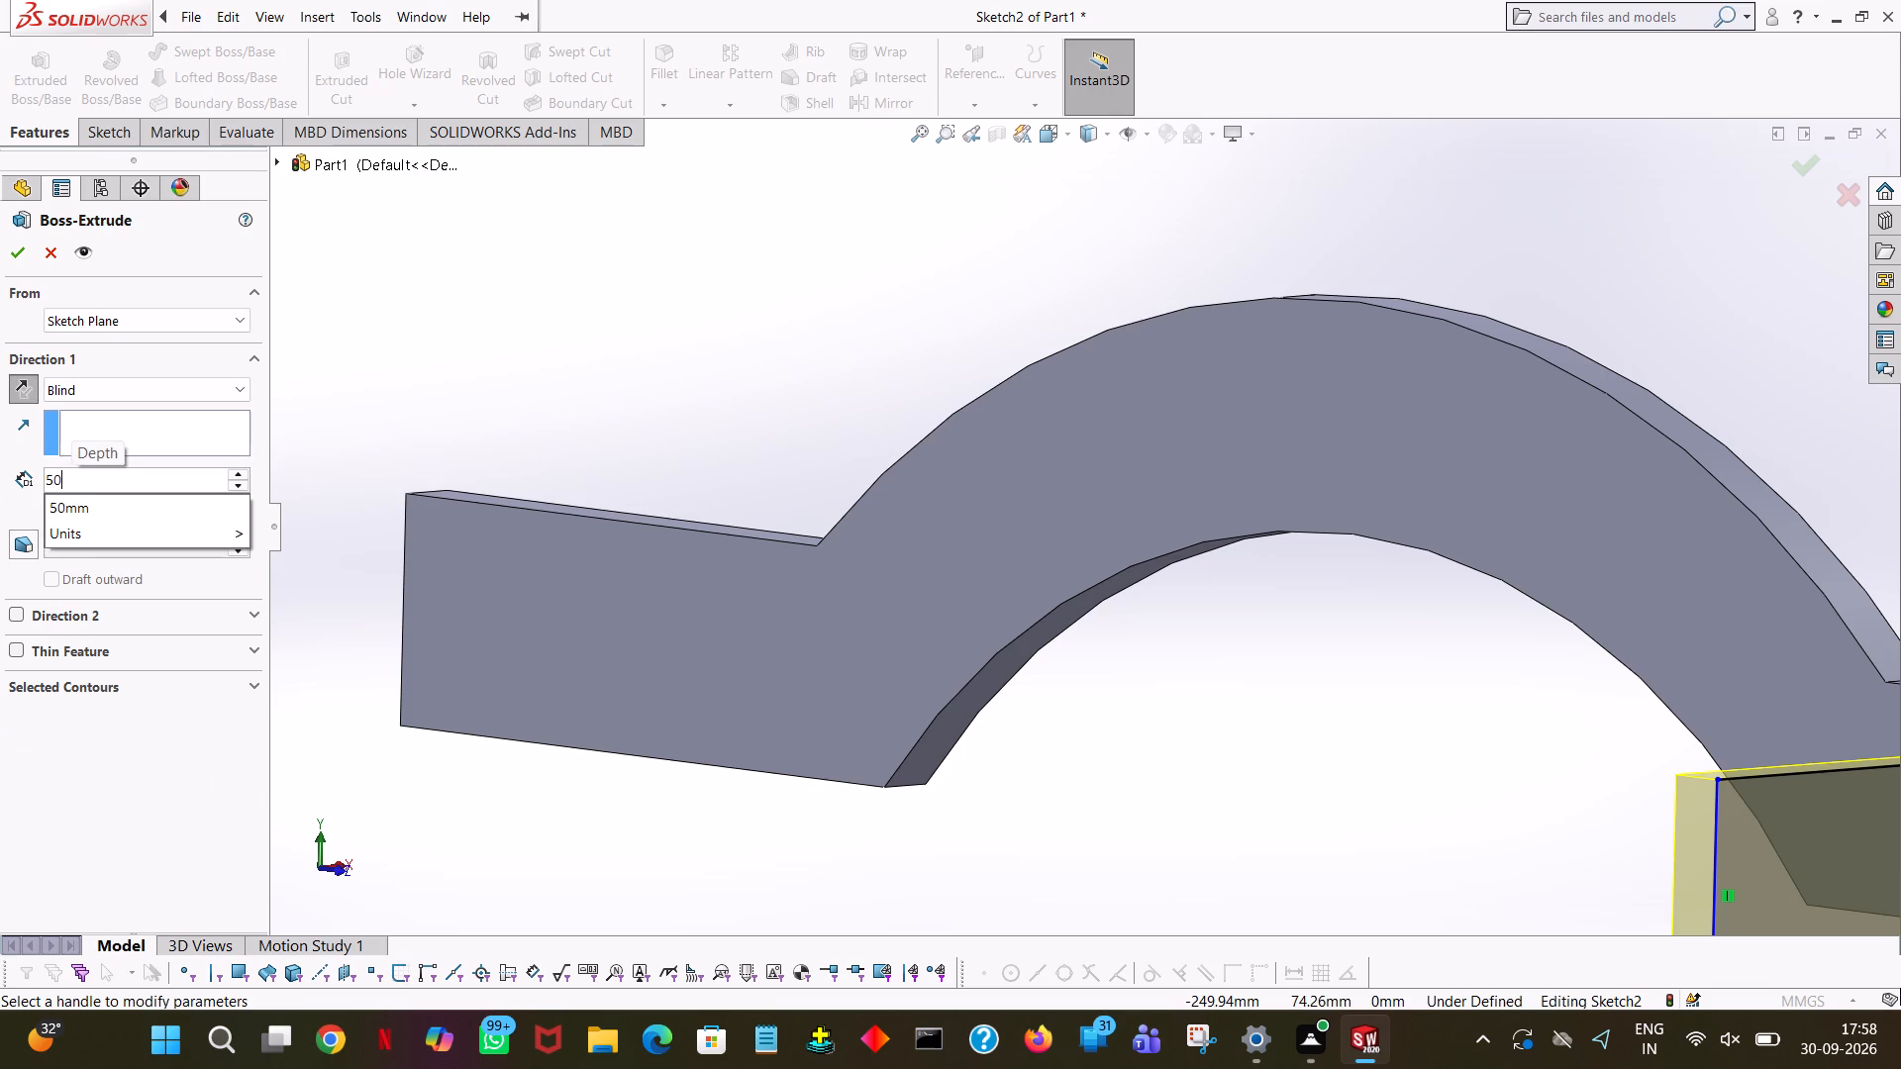
left_click(489, 298)
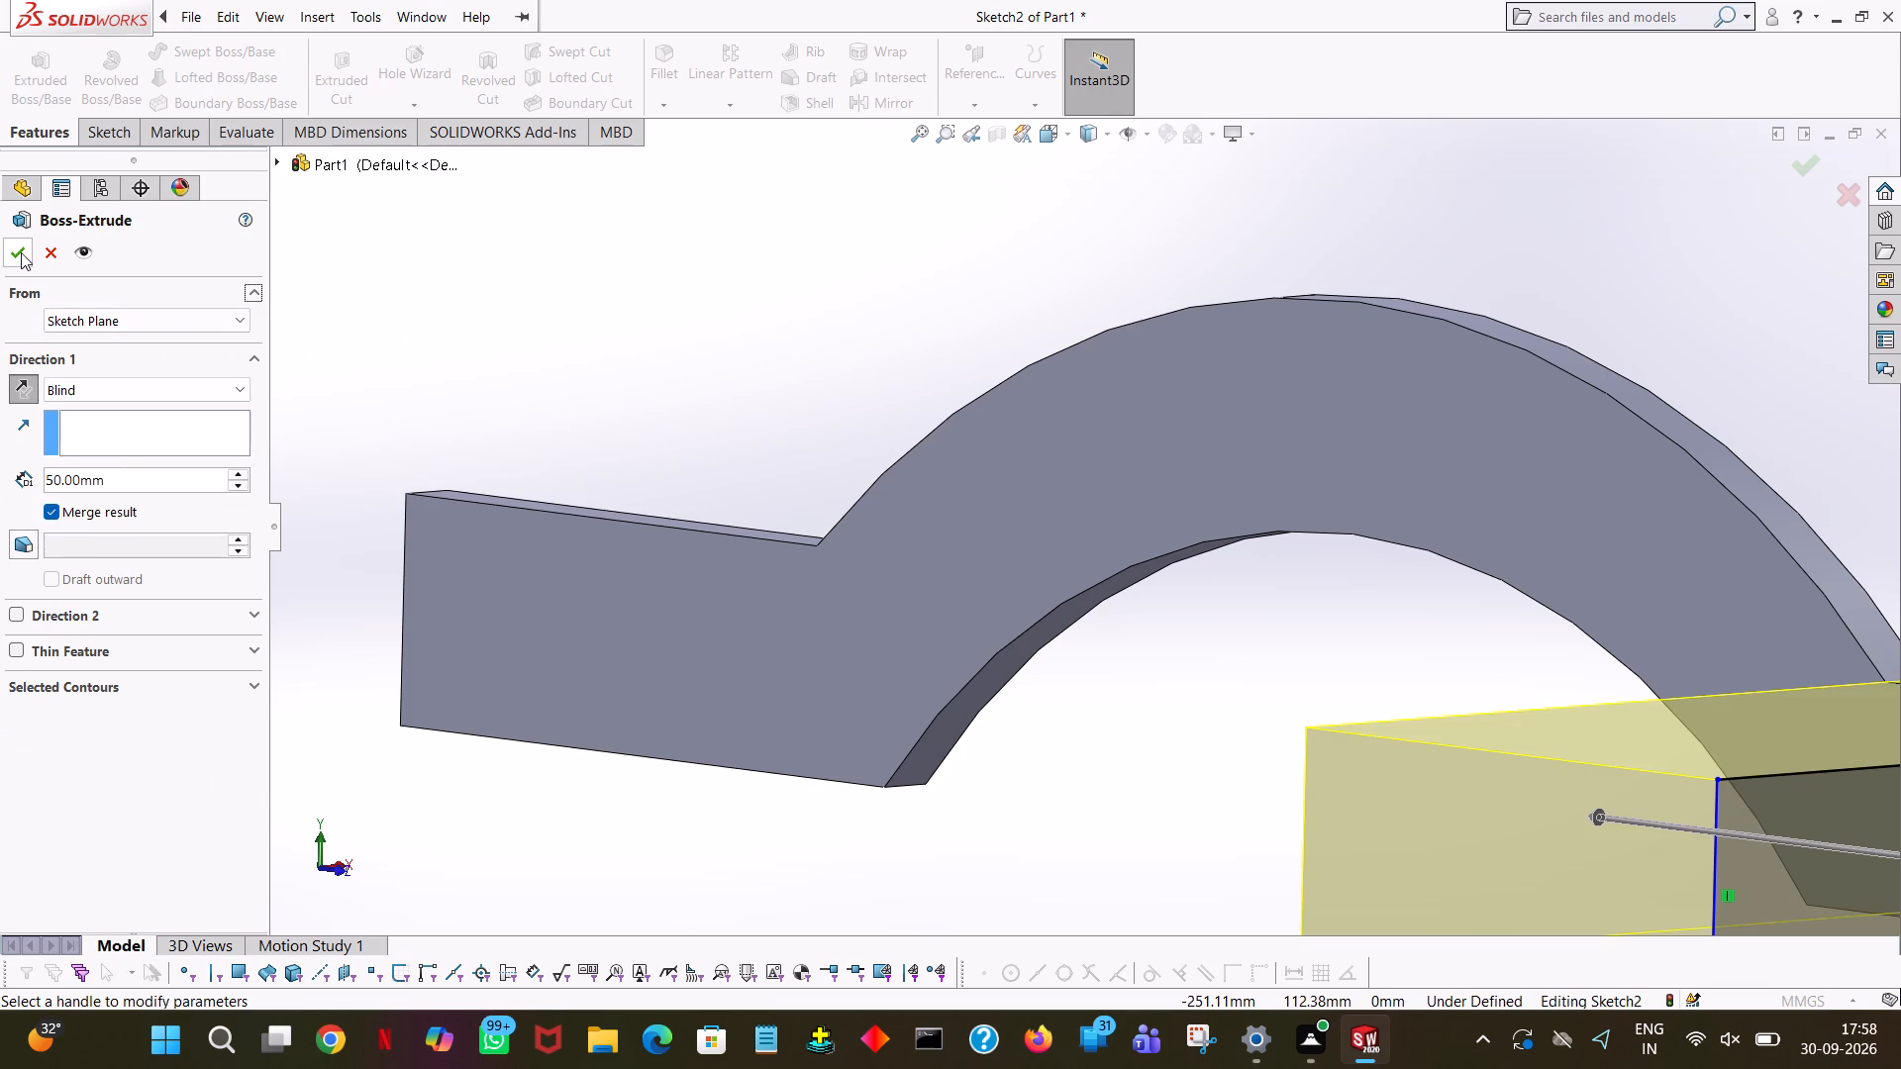
left_click(19, 248)
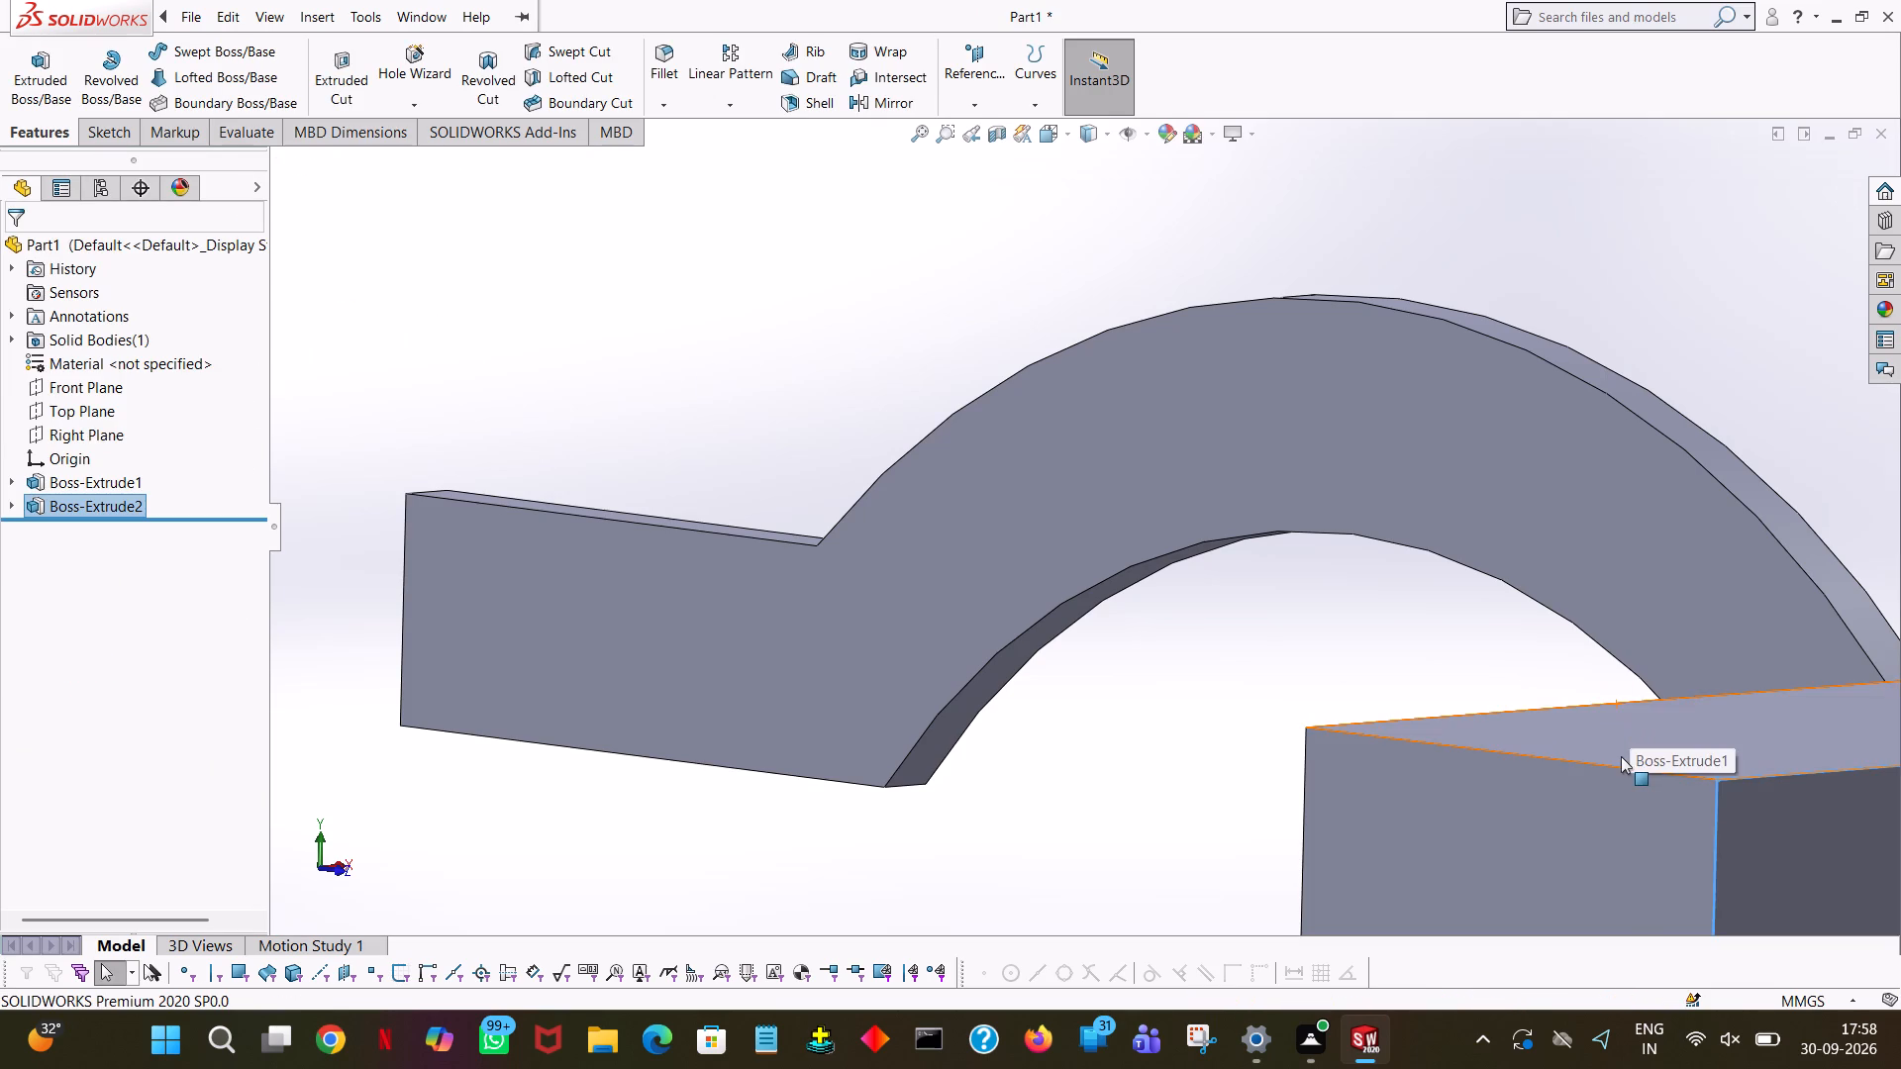
Start a new extruded cut sketch on the top face of the 75 by 50 mm flange block.
scroll(1631, 756, "down", 5, "ctrl")
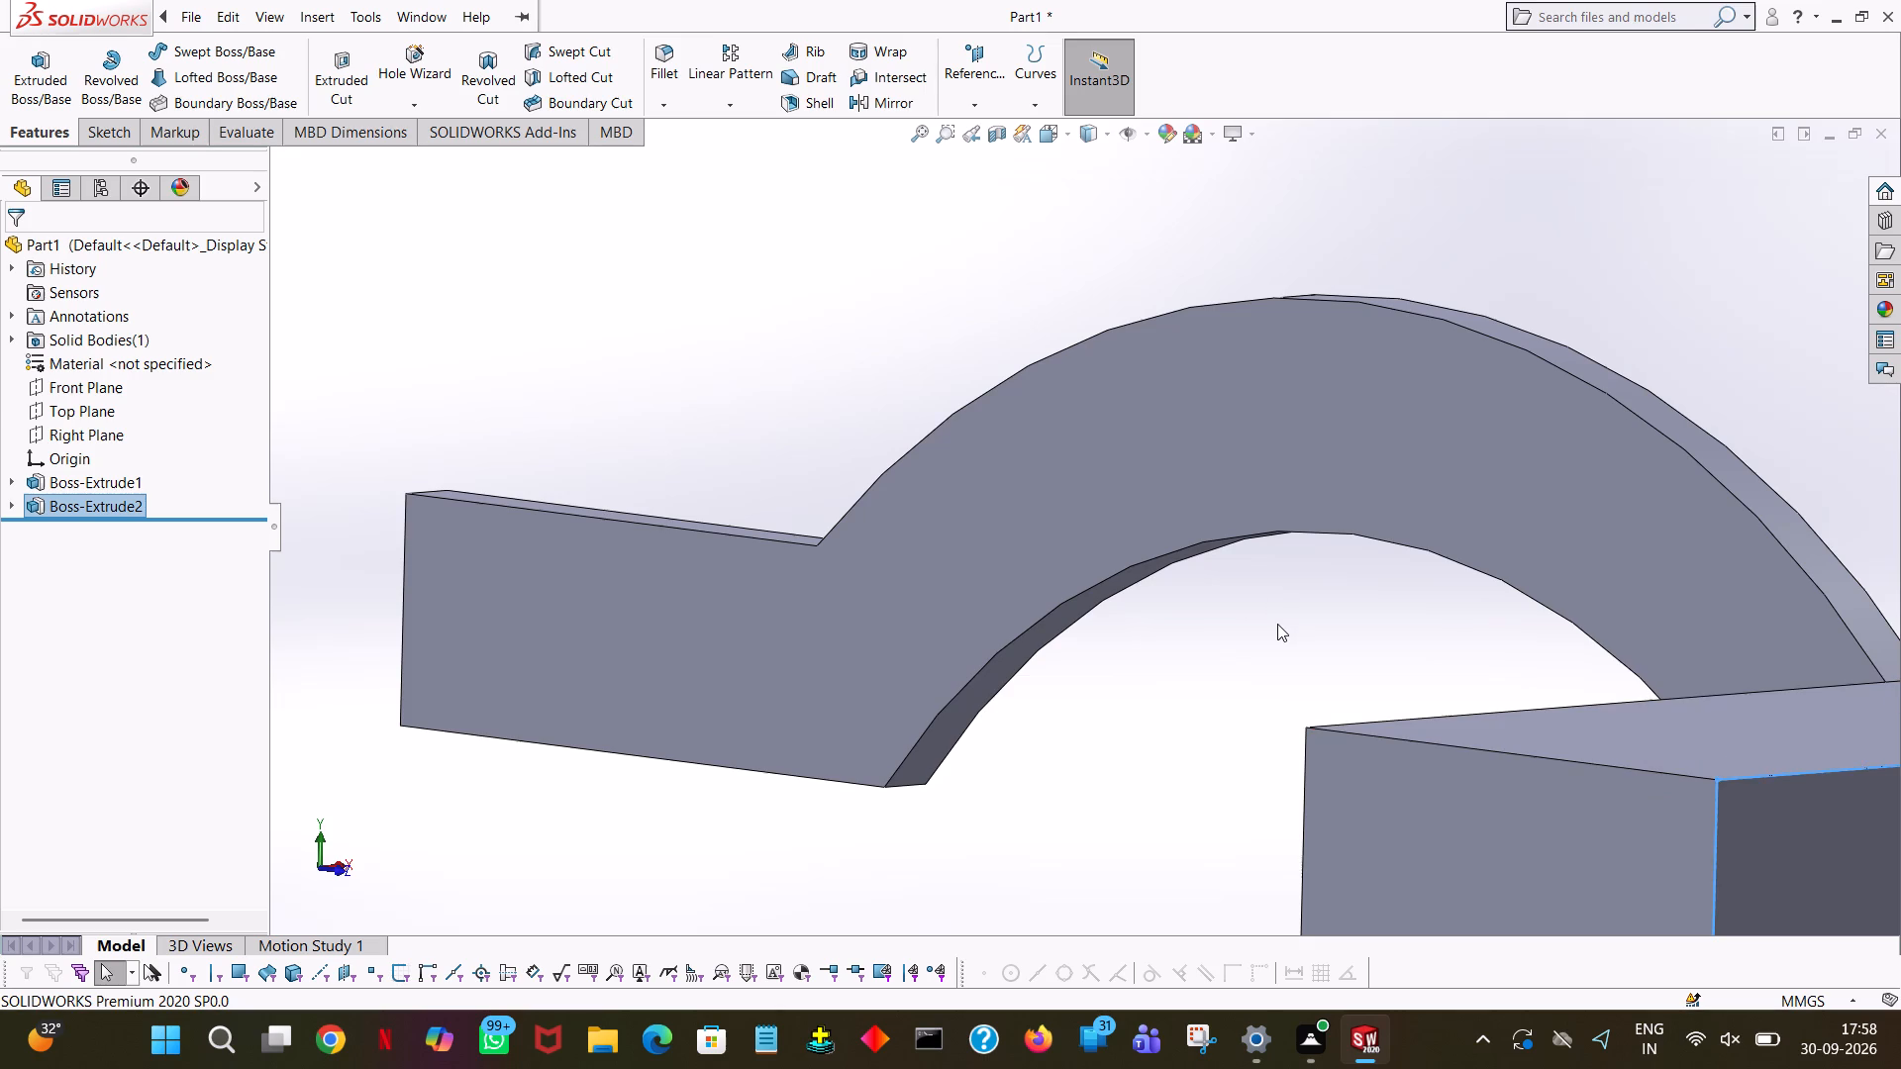
scroll(1288, 624, "down", 5, "ctrl")
scroll(1293, 622, "up", 10, "ctrl")
middle_click_drag(1588, 641, 1511, 664)
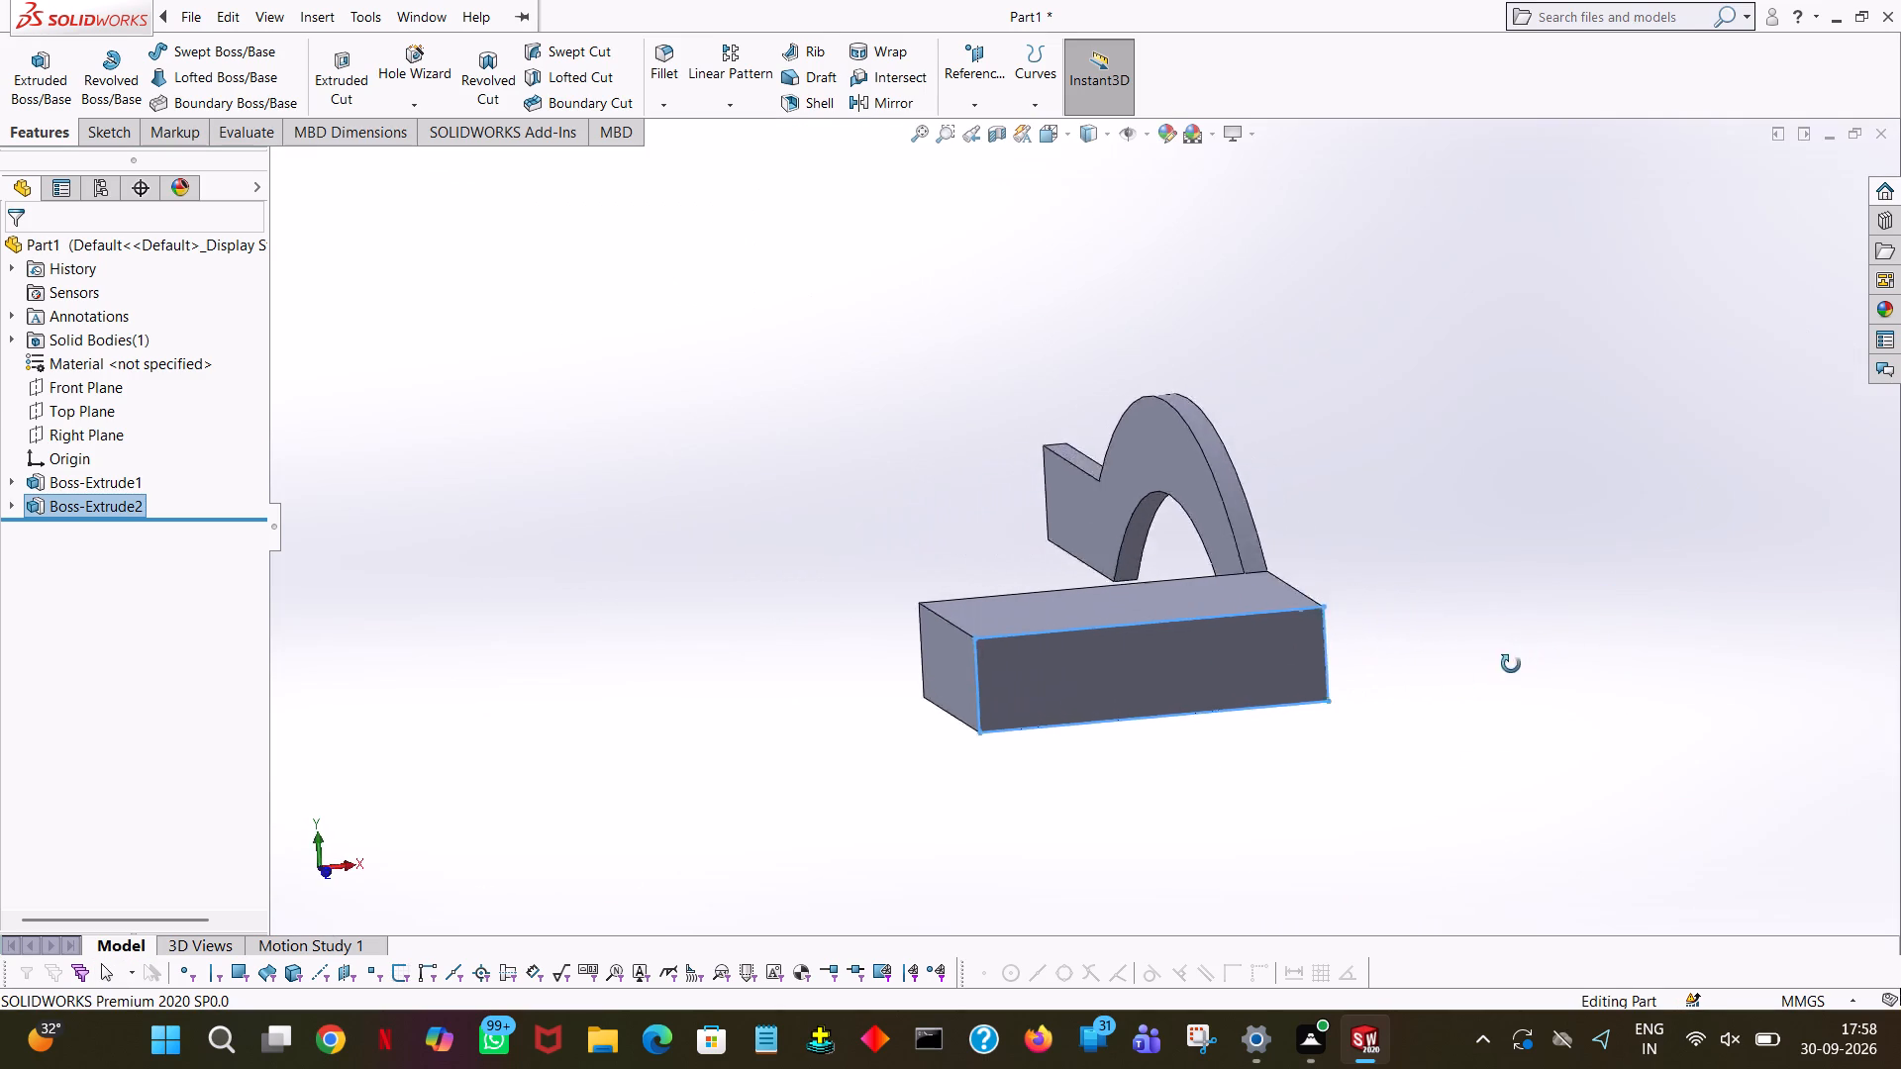
middle_click_drag(1511, 664, 1385, 910)
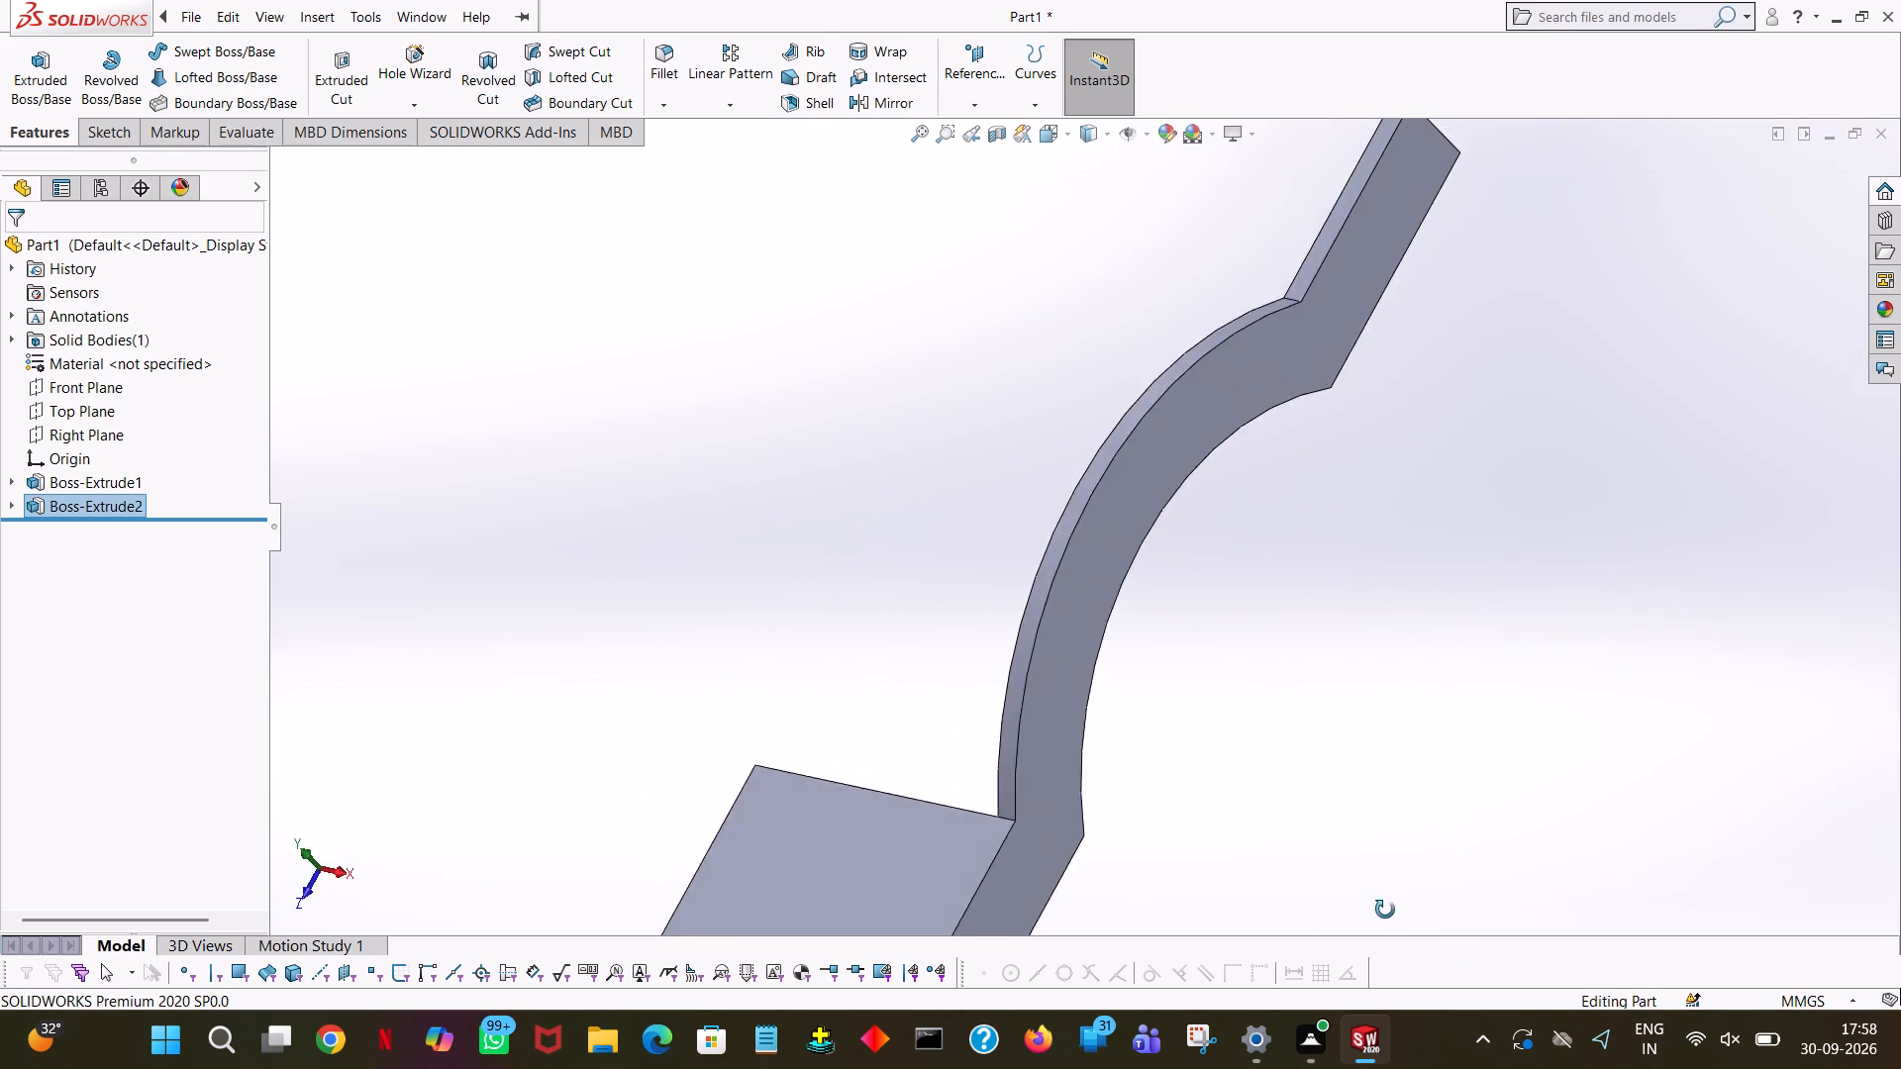
middle_click_drag(1385, 910, 1491, 762)
middle_click(1491, 762)
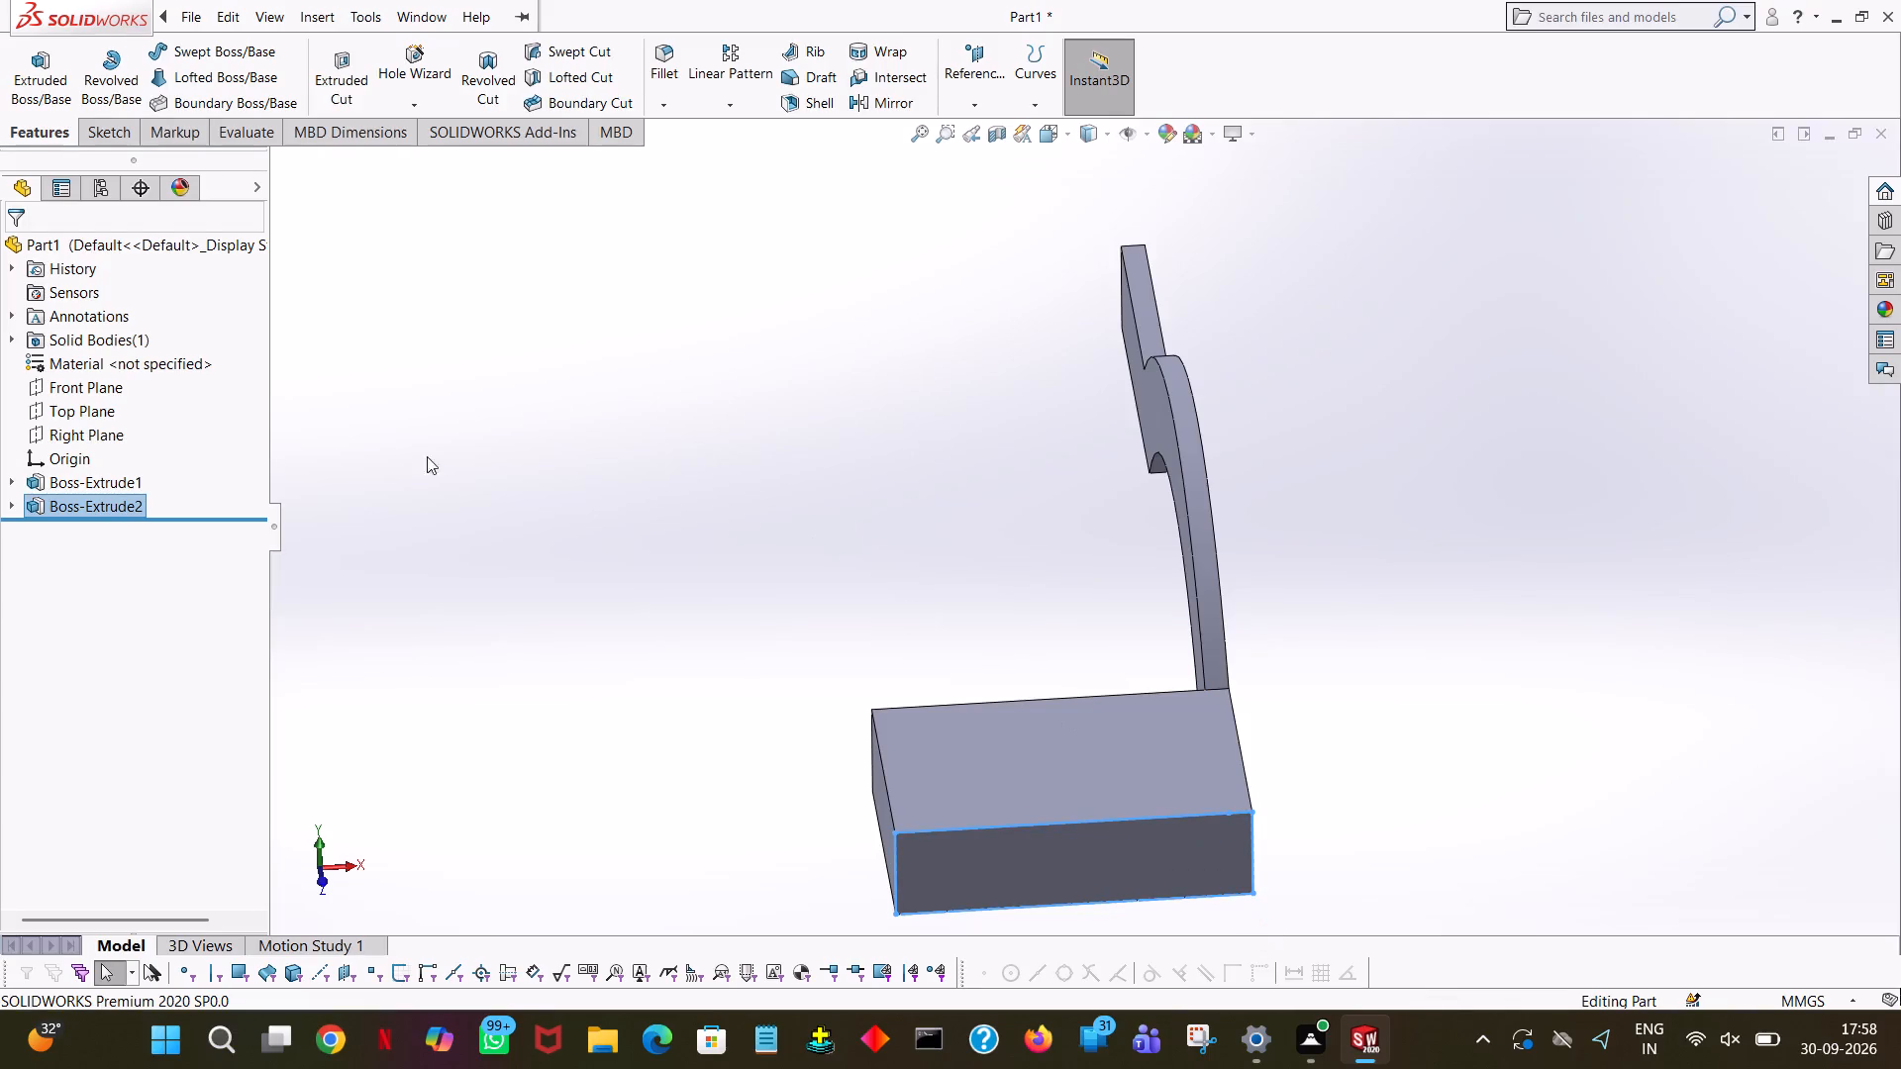
left_click(328, 67)
left_click(1089, 721)
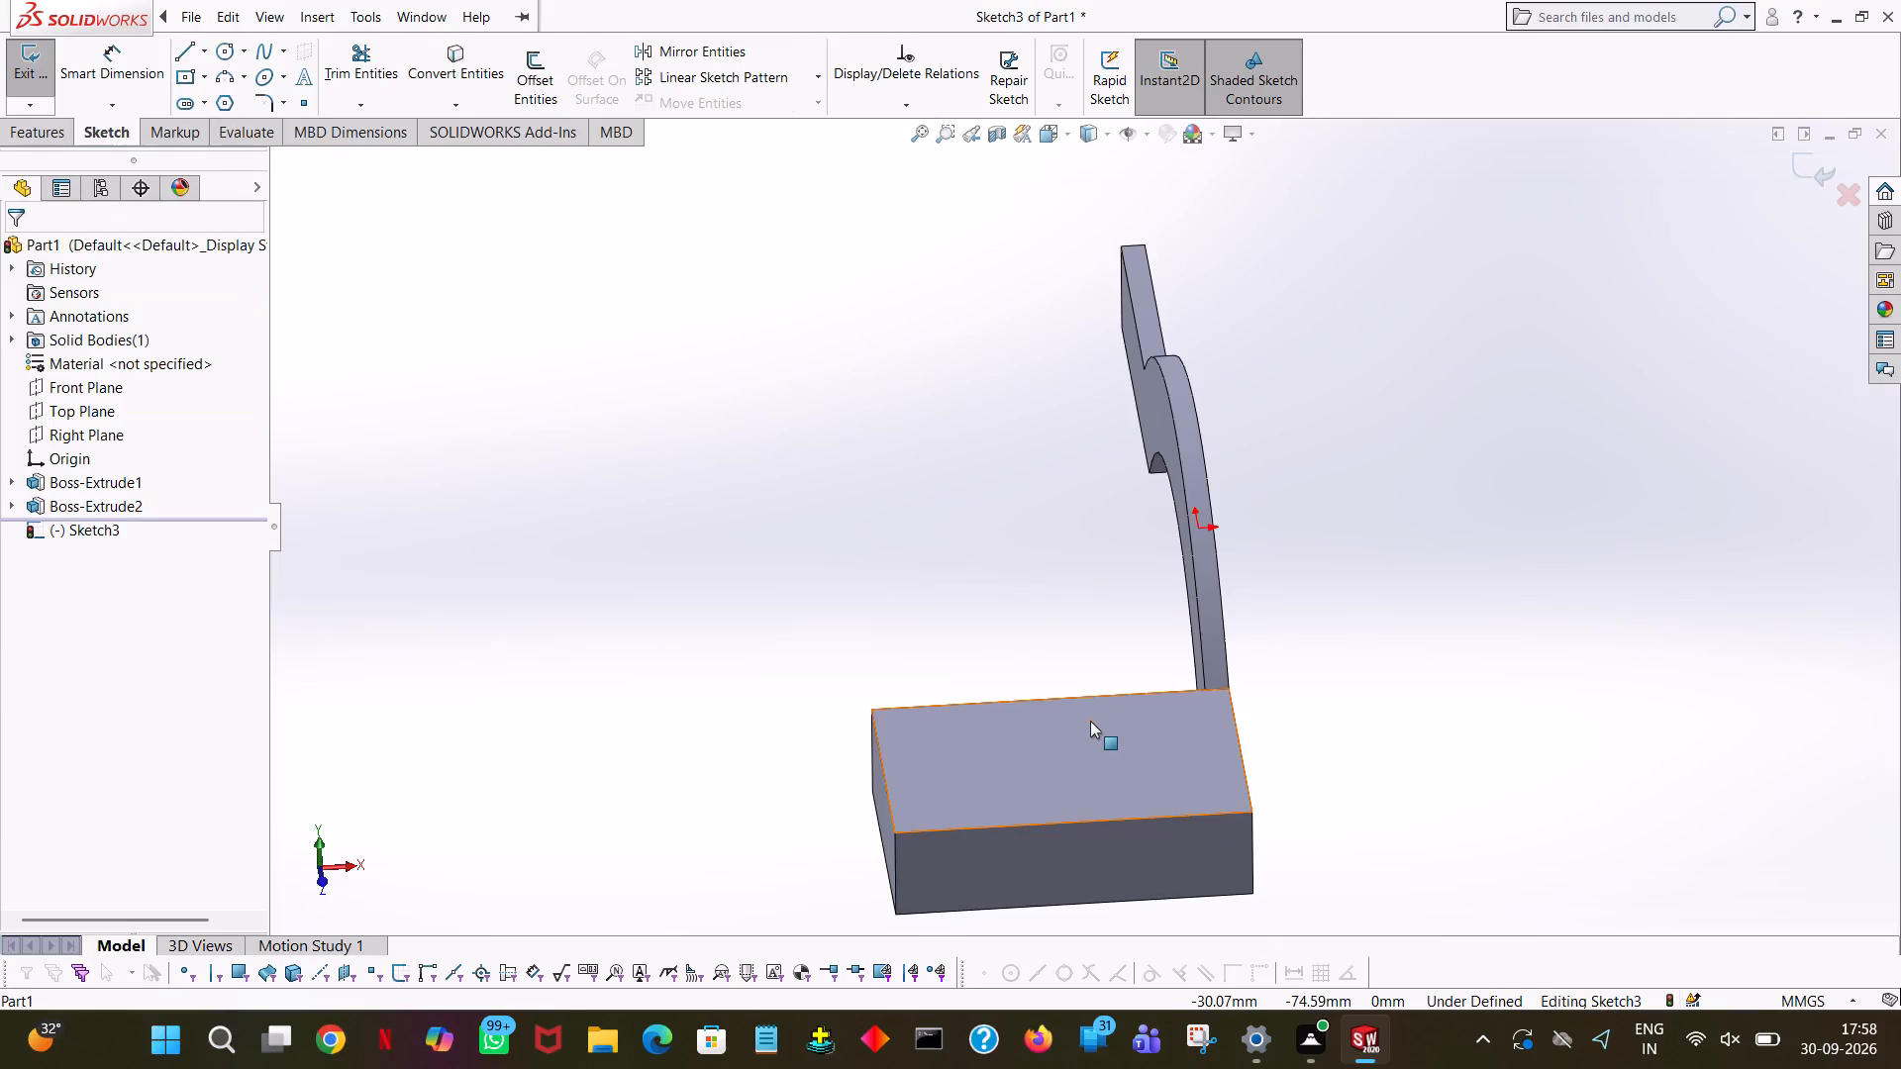
key("space")
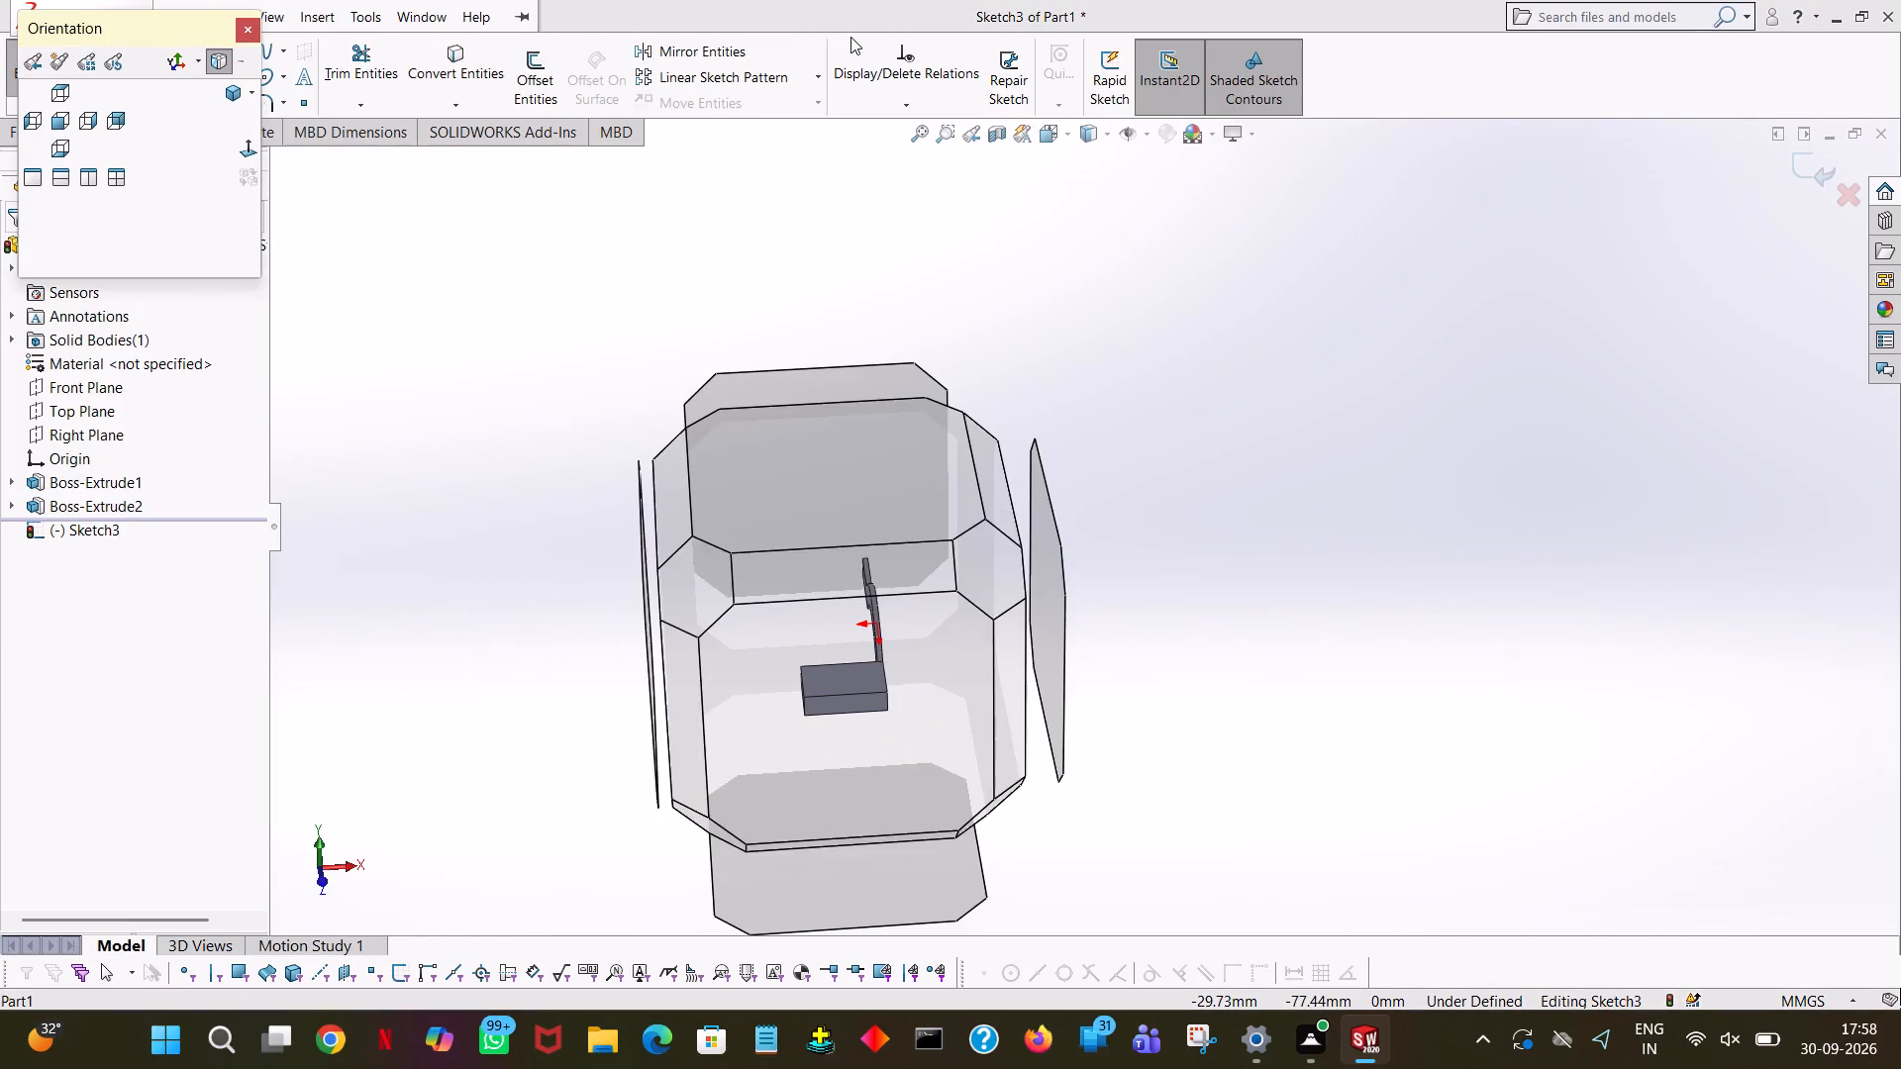
left_click(251, 150)
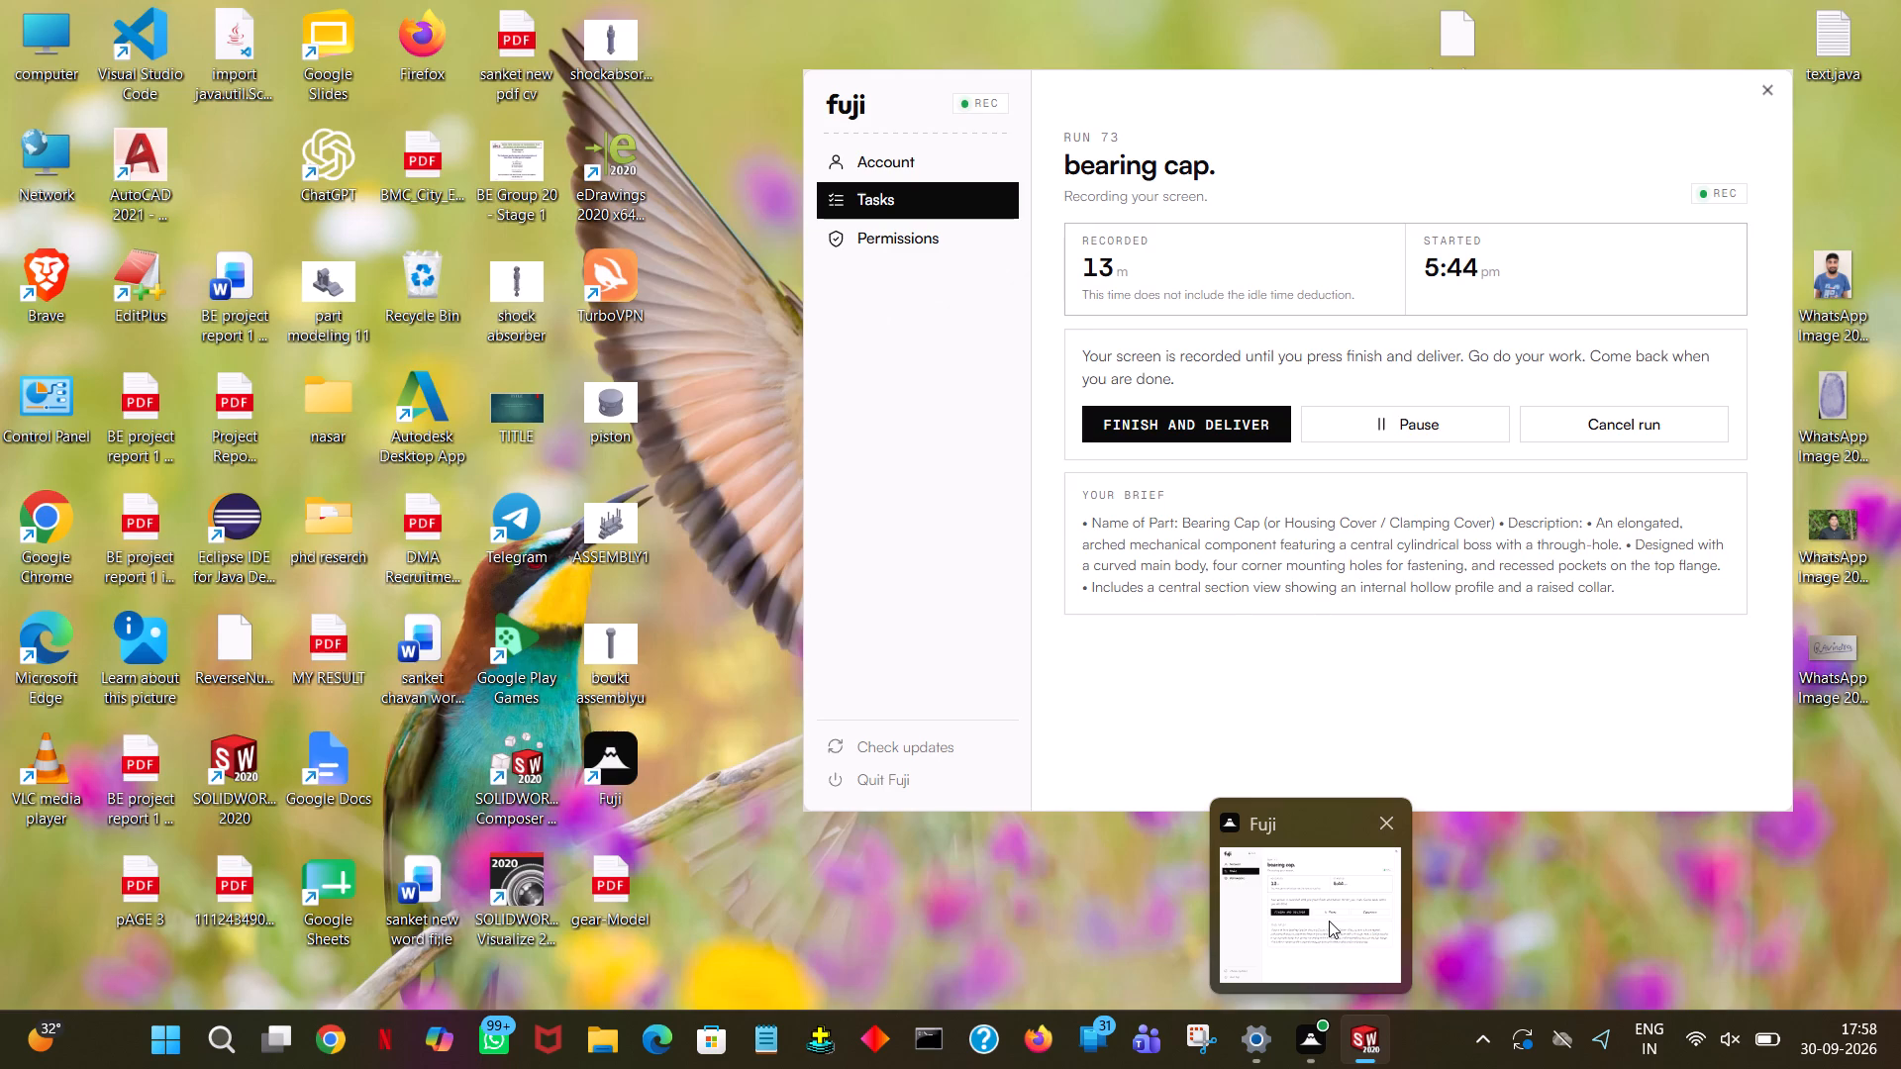
left_click(932, 475)
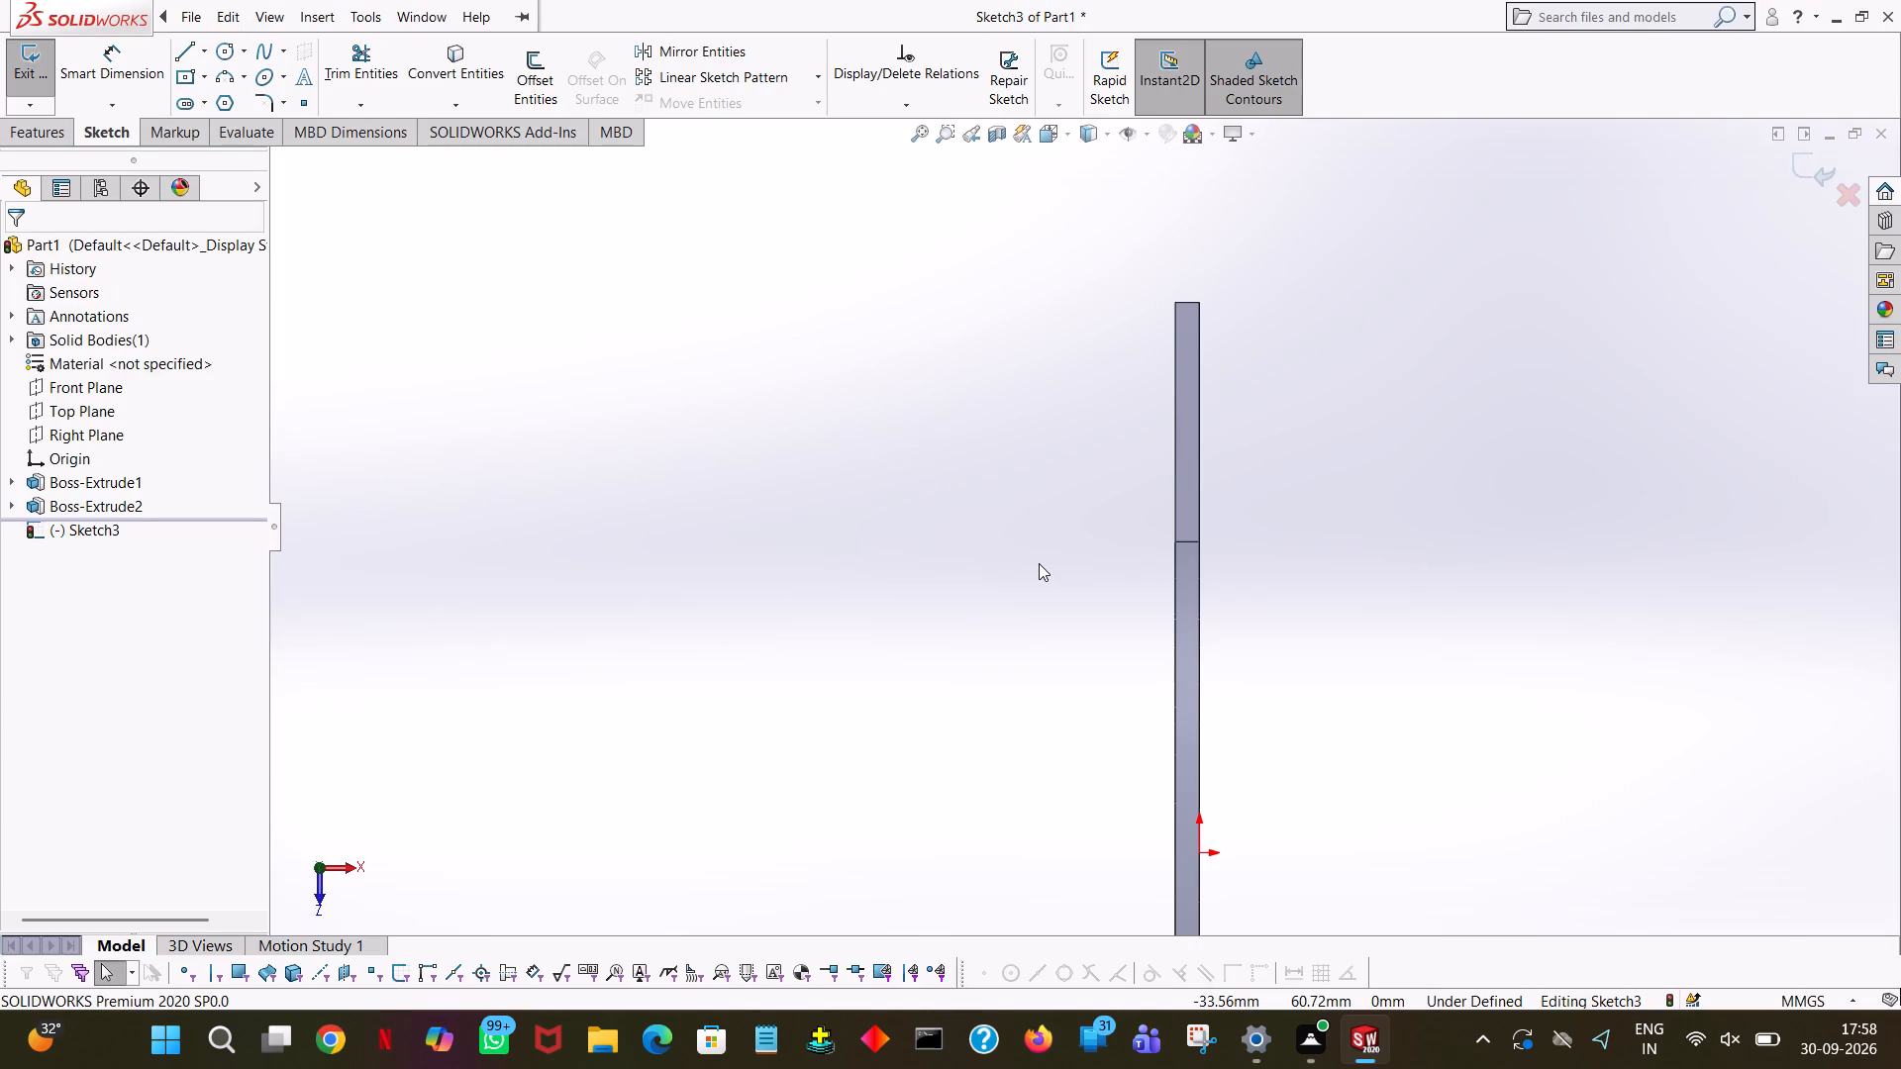
middle_click_drag(1039, 563, 1027, 61, "ctrl")
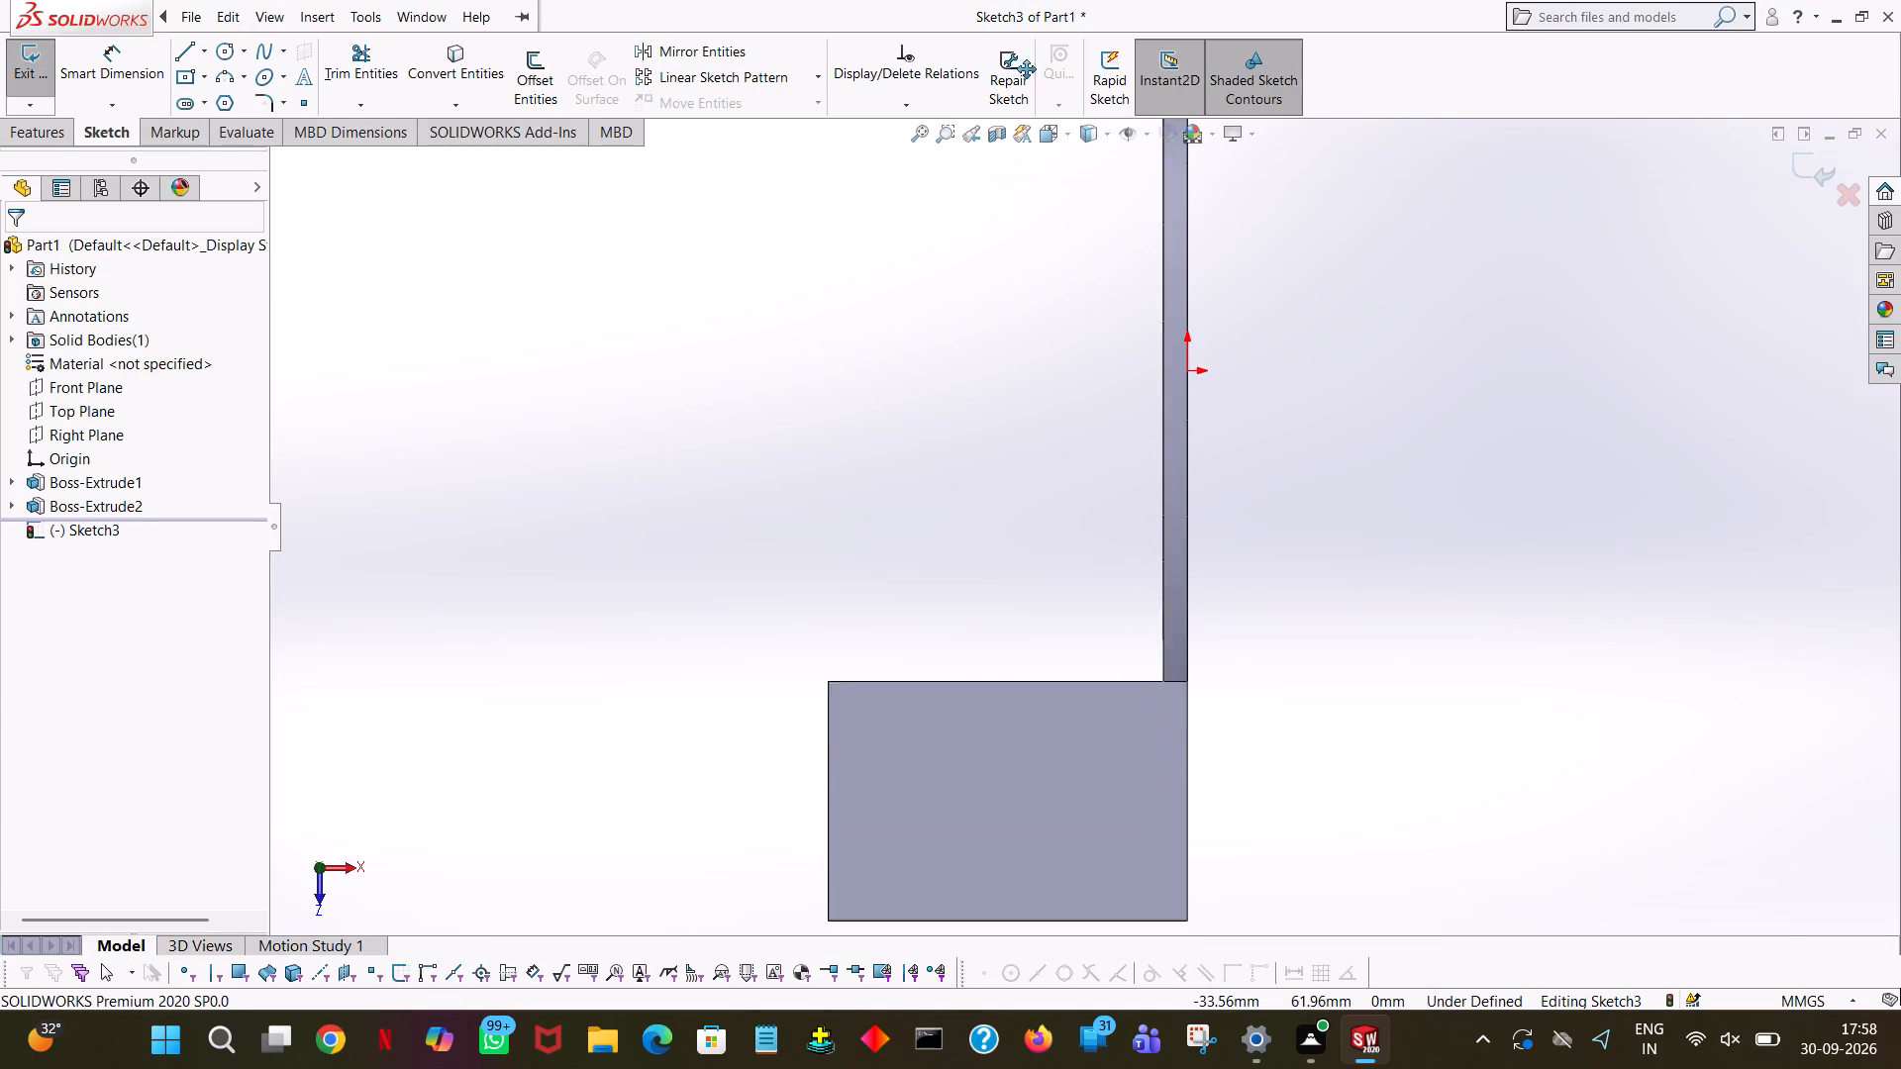
middle_click_drag(1027, 61, 1037, 0, "ctrl")
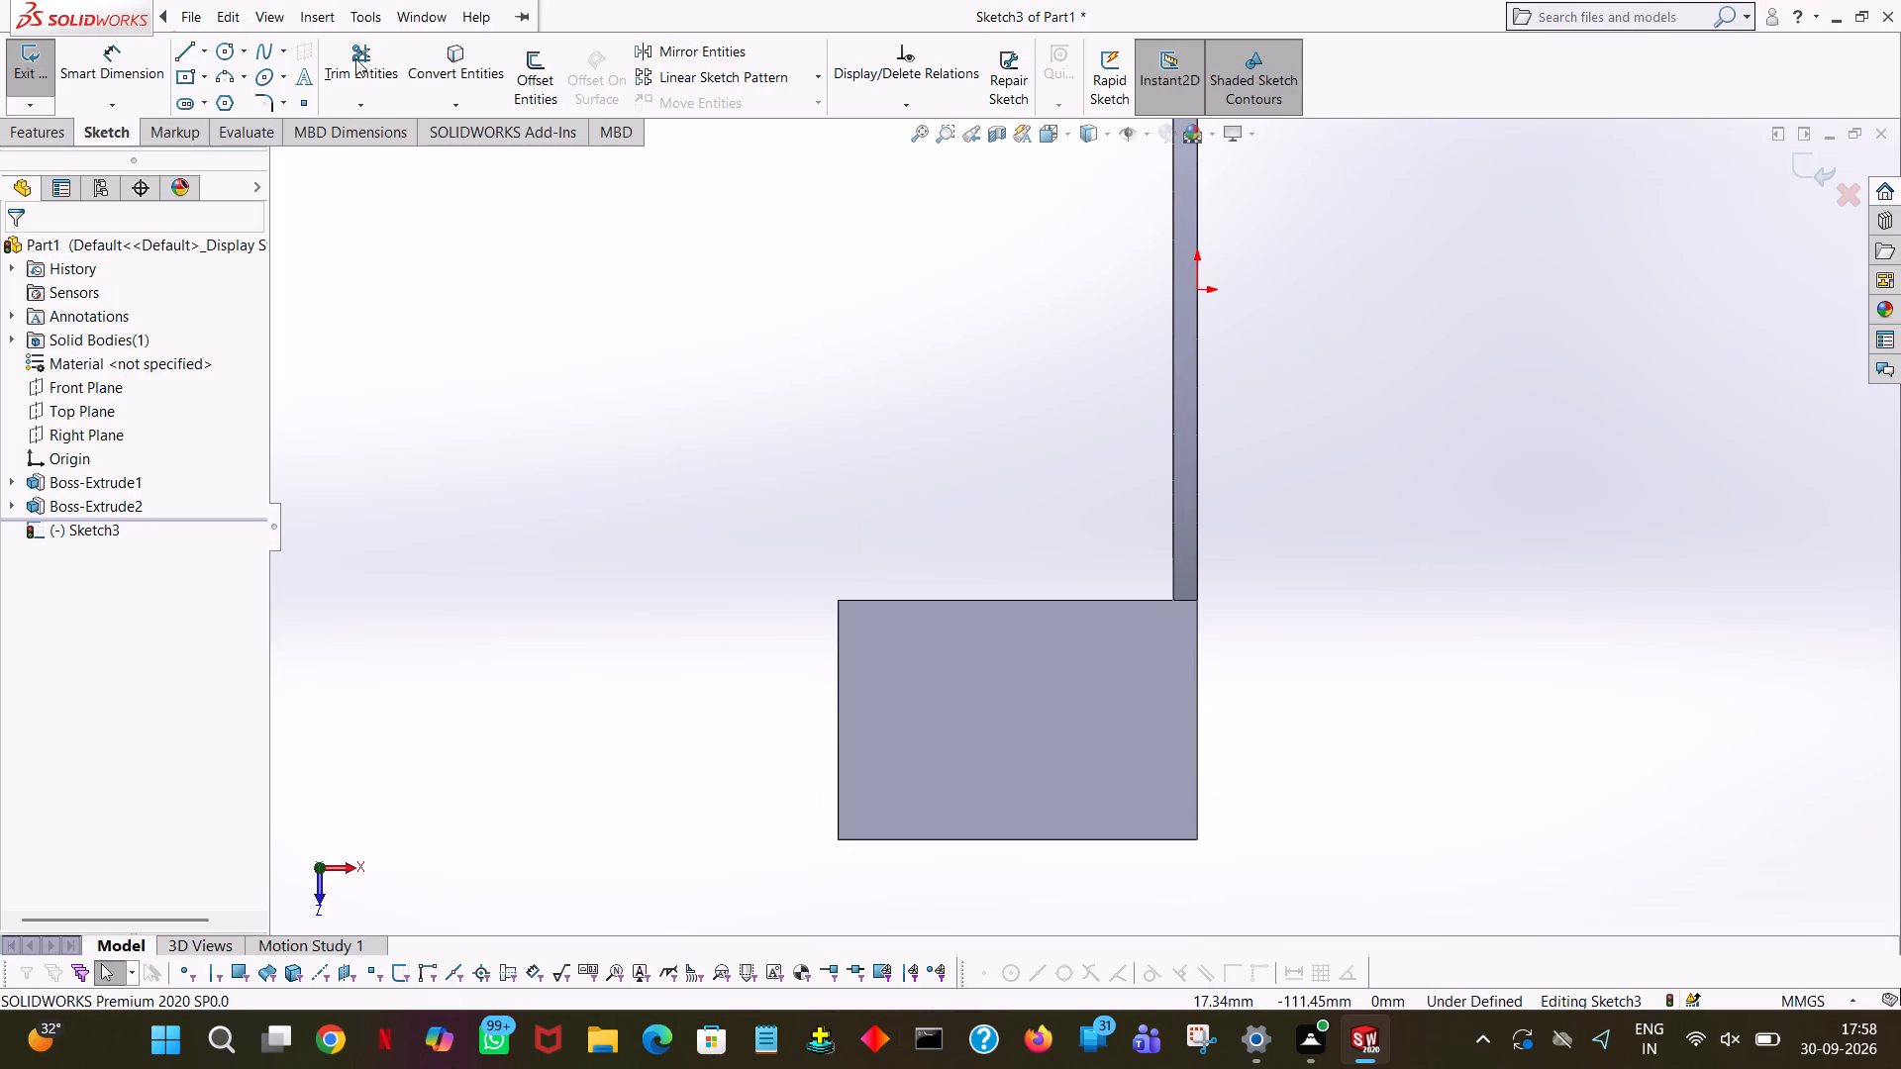
Draw a 25 mm line from the block's front-right corner back along its side edge, followed by a 5 mm horizontal line inward.
left_click(177, 49)
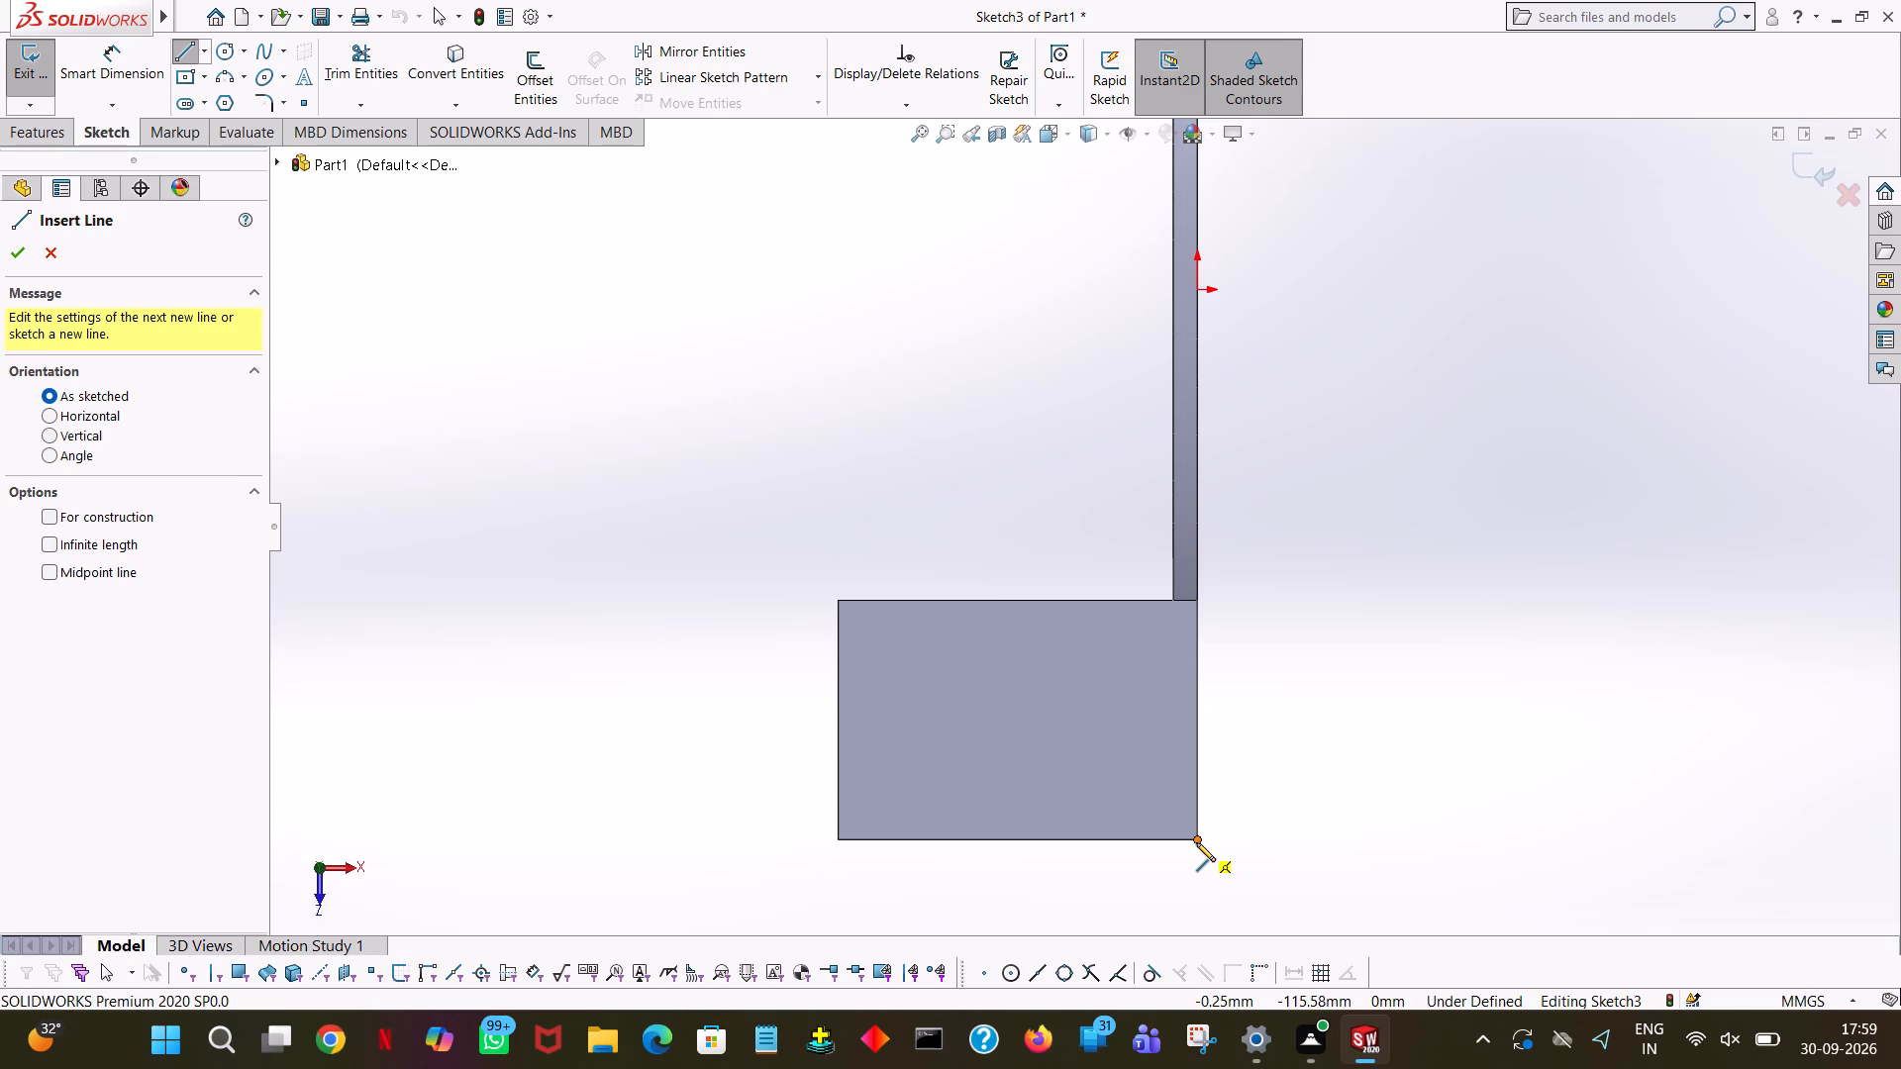
left_click(1196, 842)
left_click(1197, 779)
type("25")
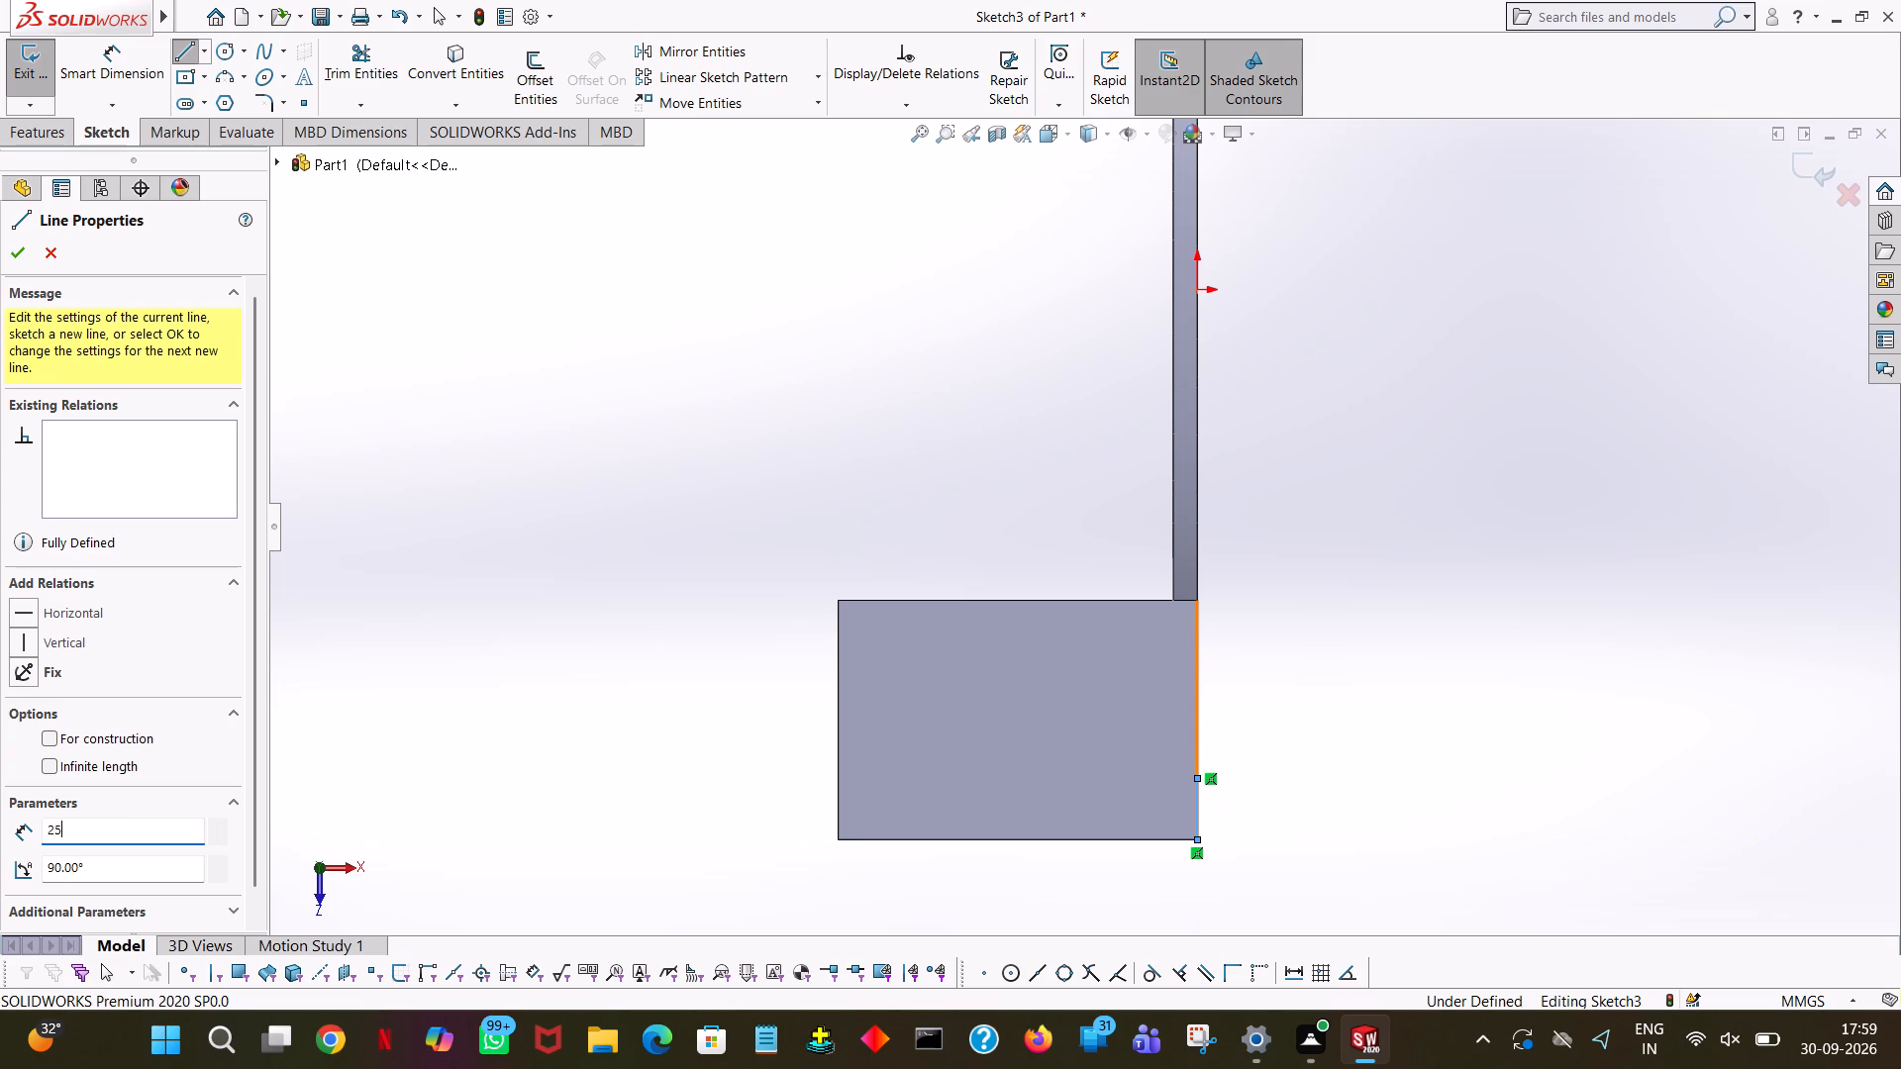
key("Return")
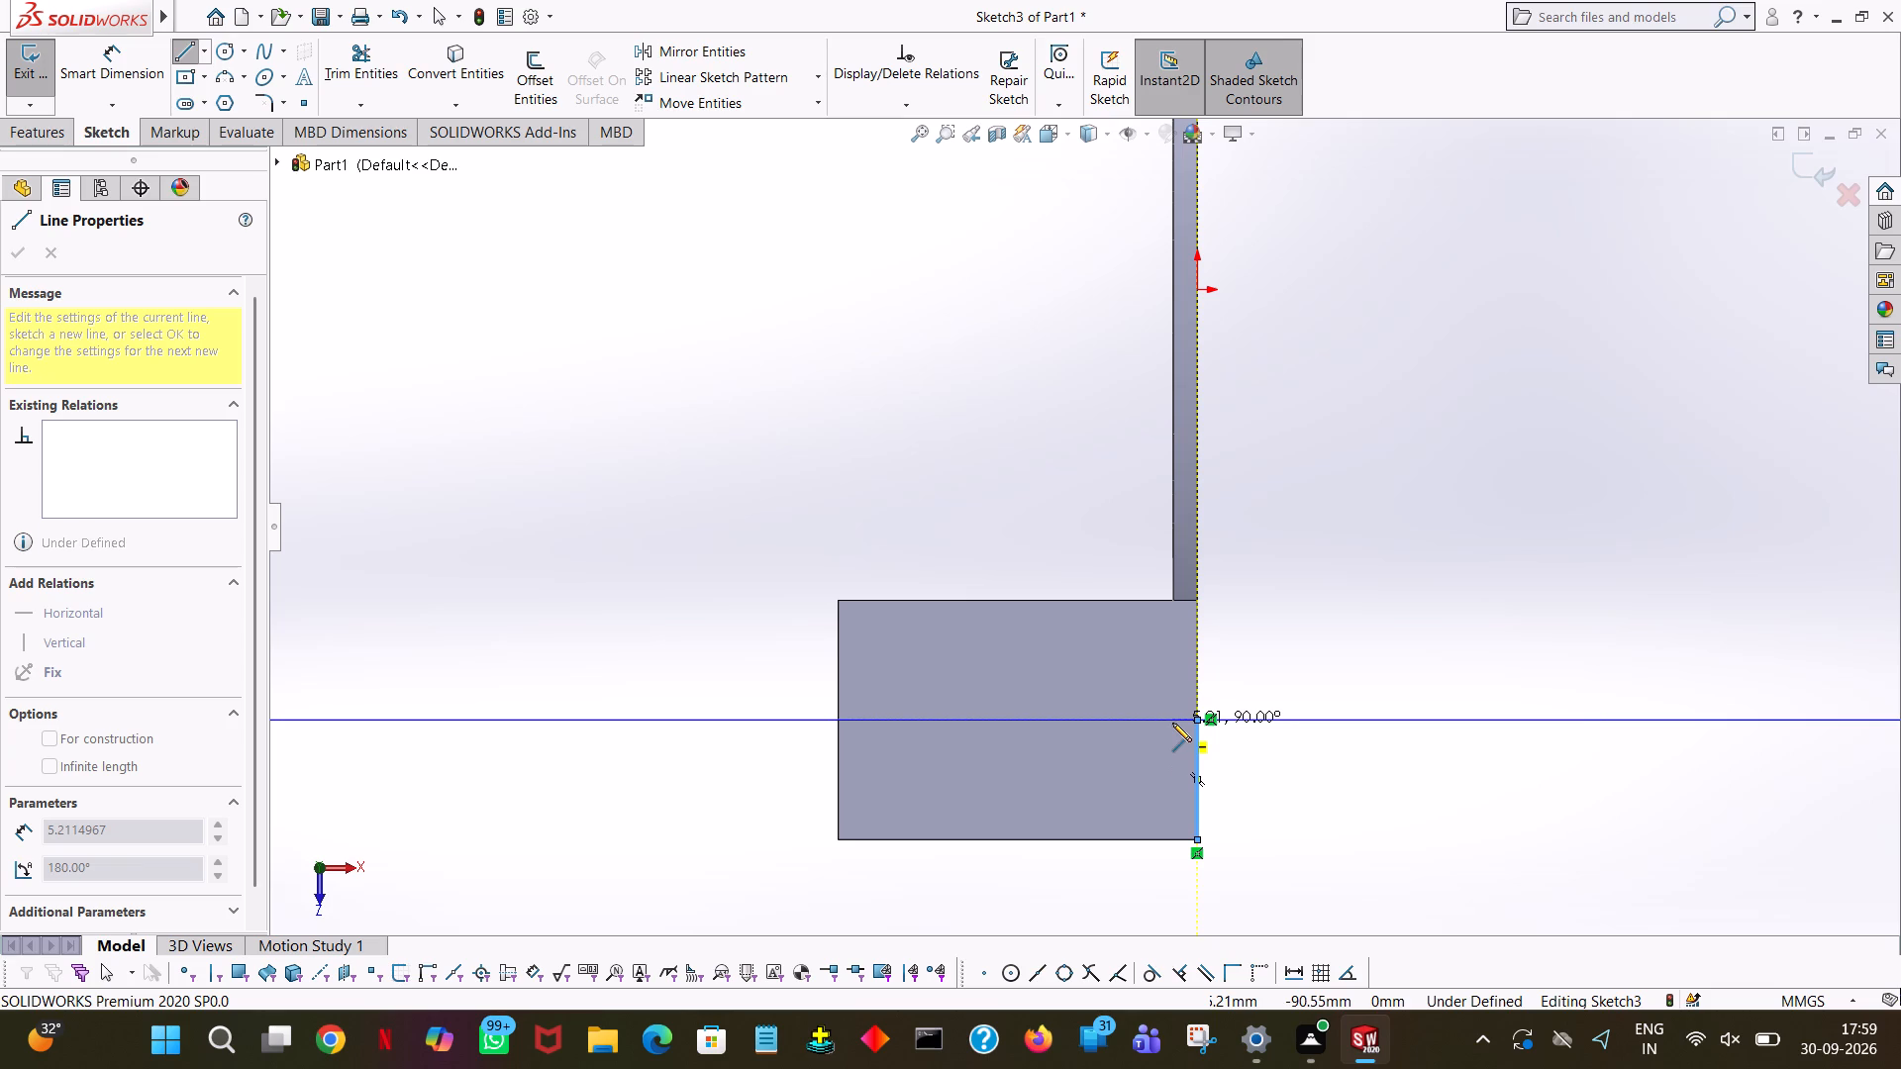
left_click(1170, 722)
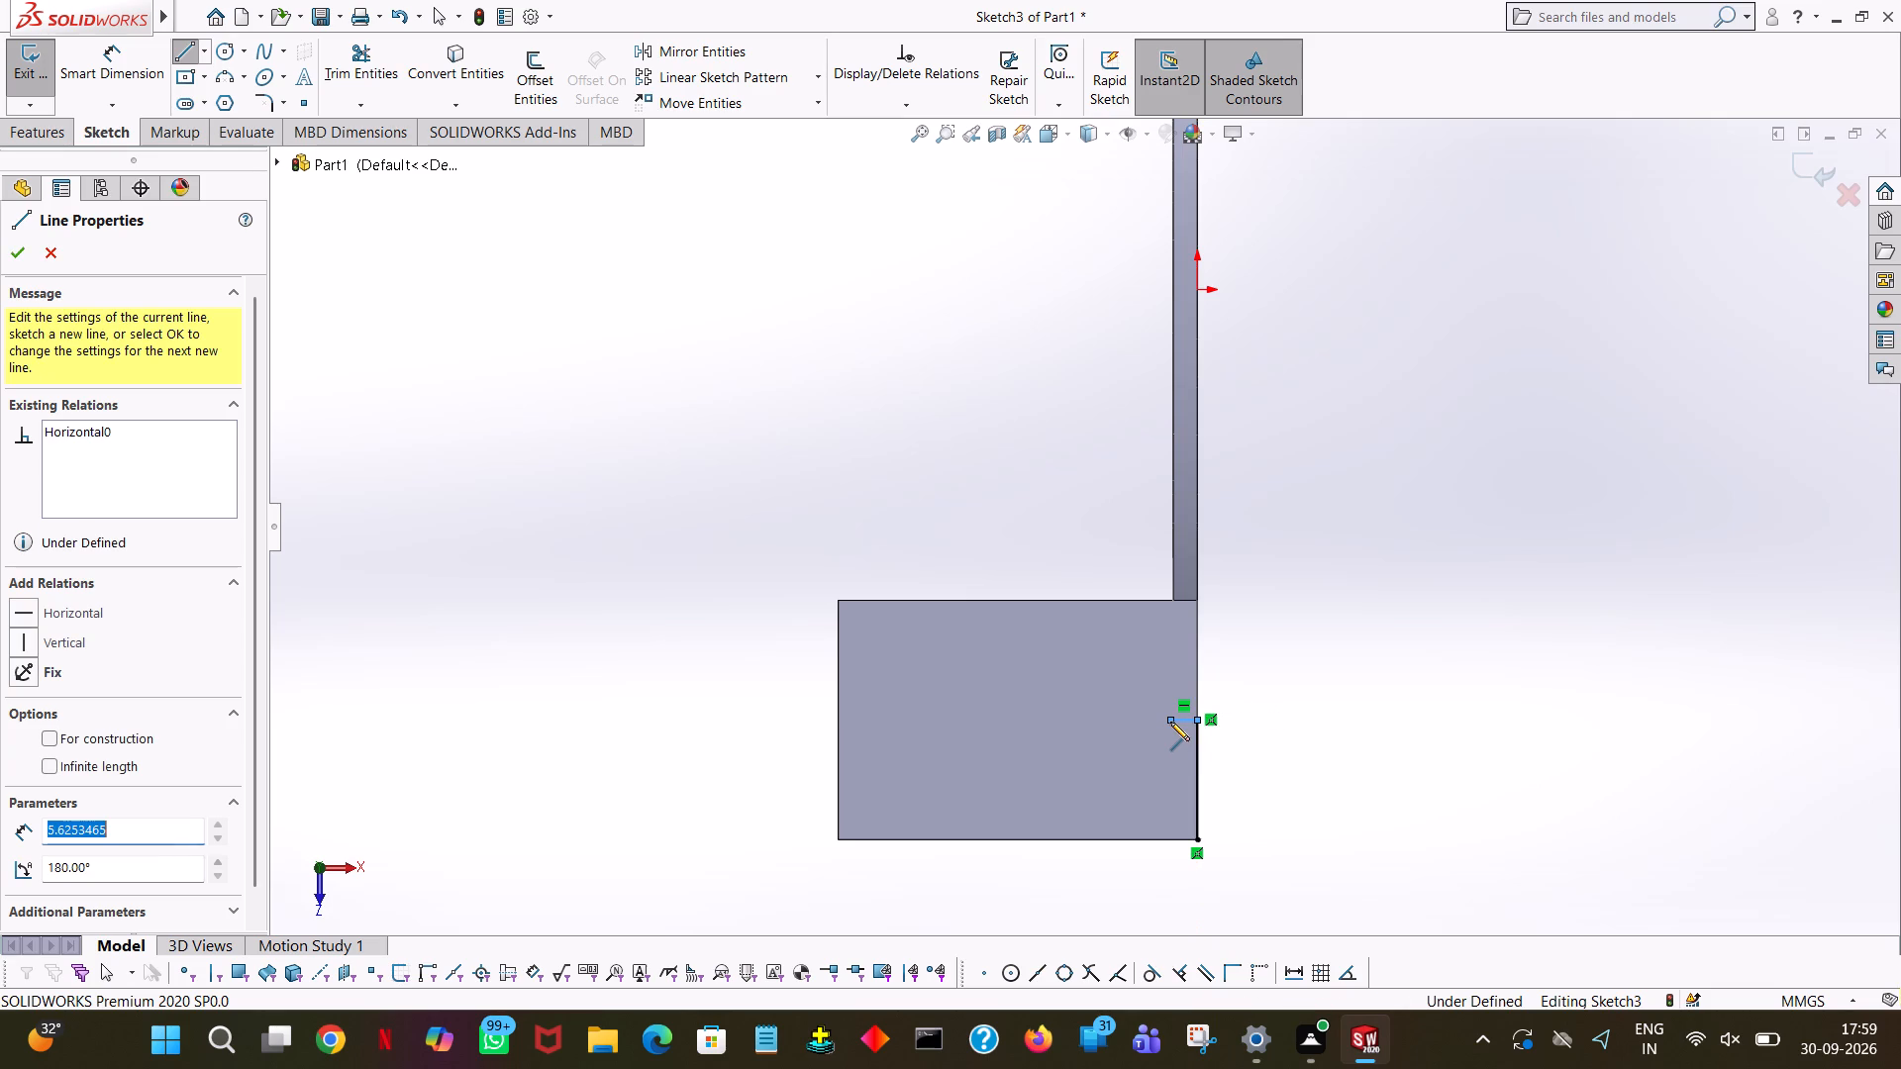
key("5")
key("Return")
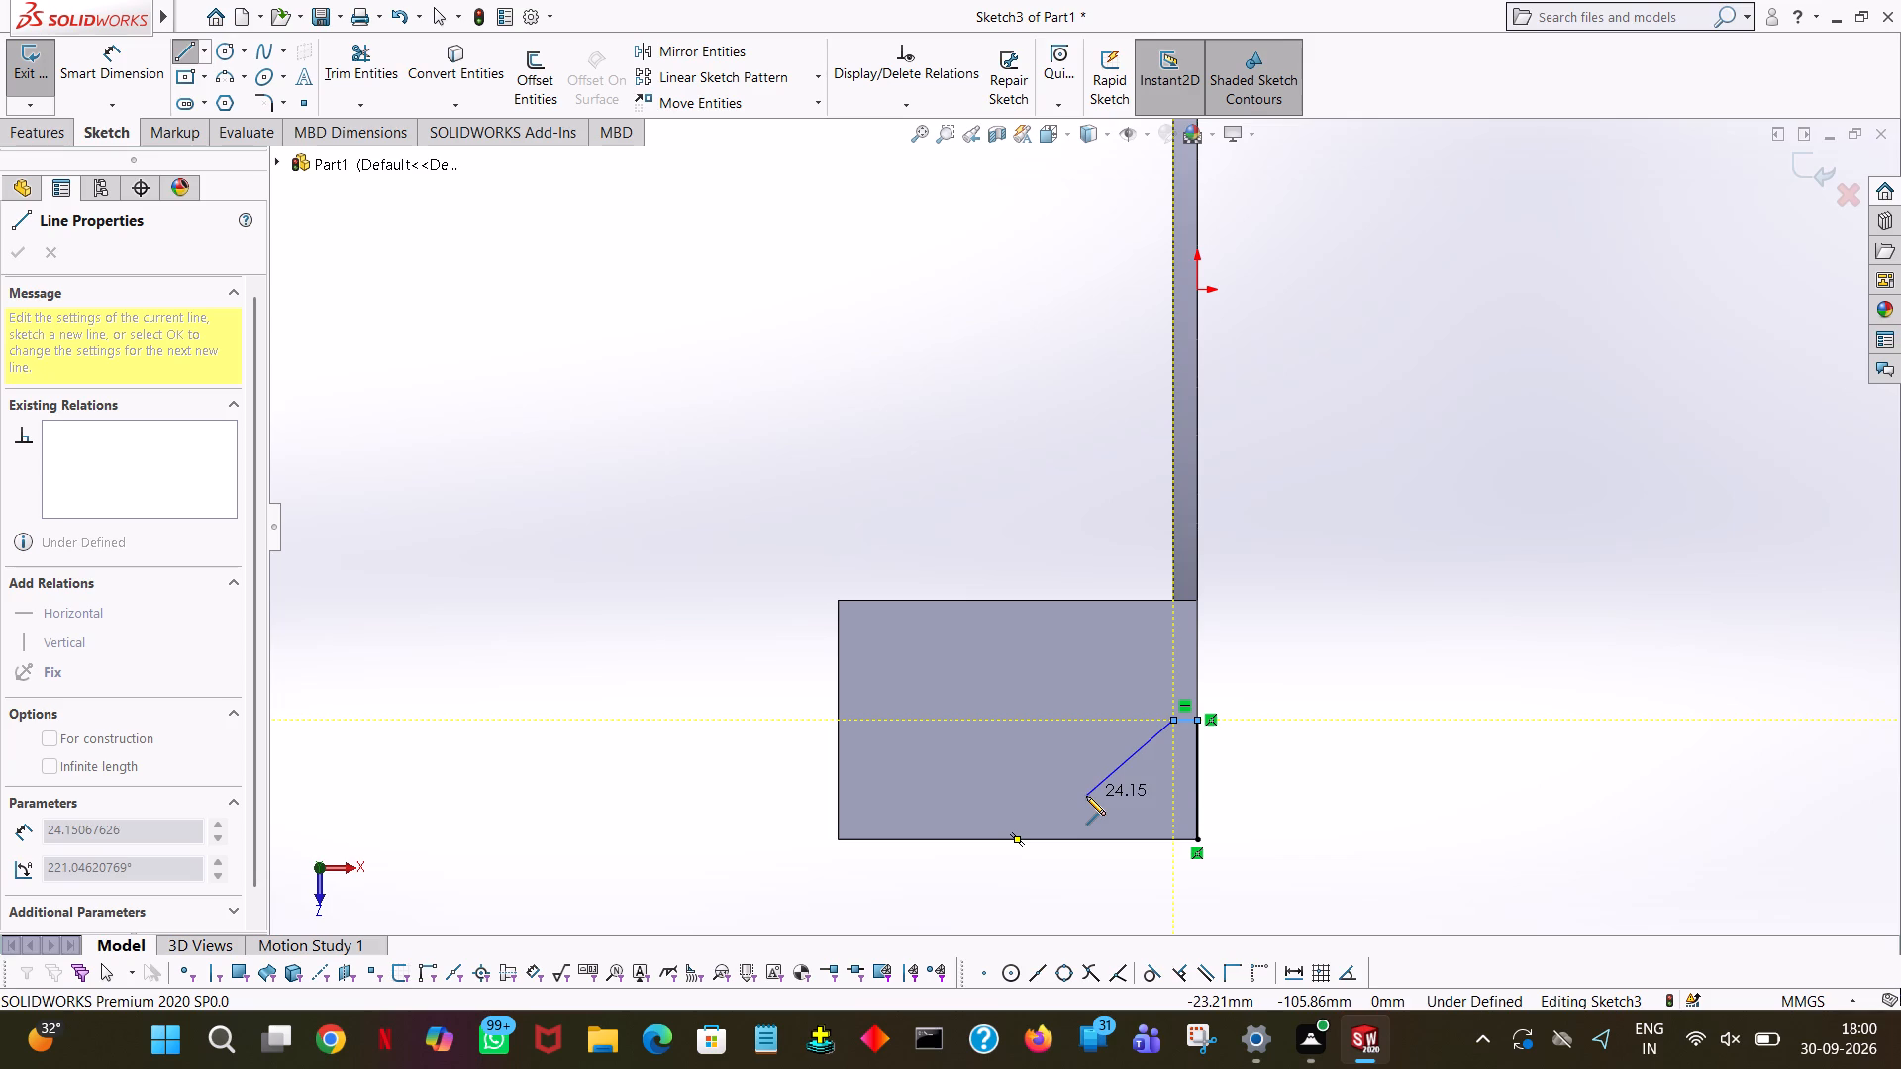
right_click(1101, 791)
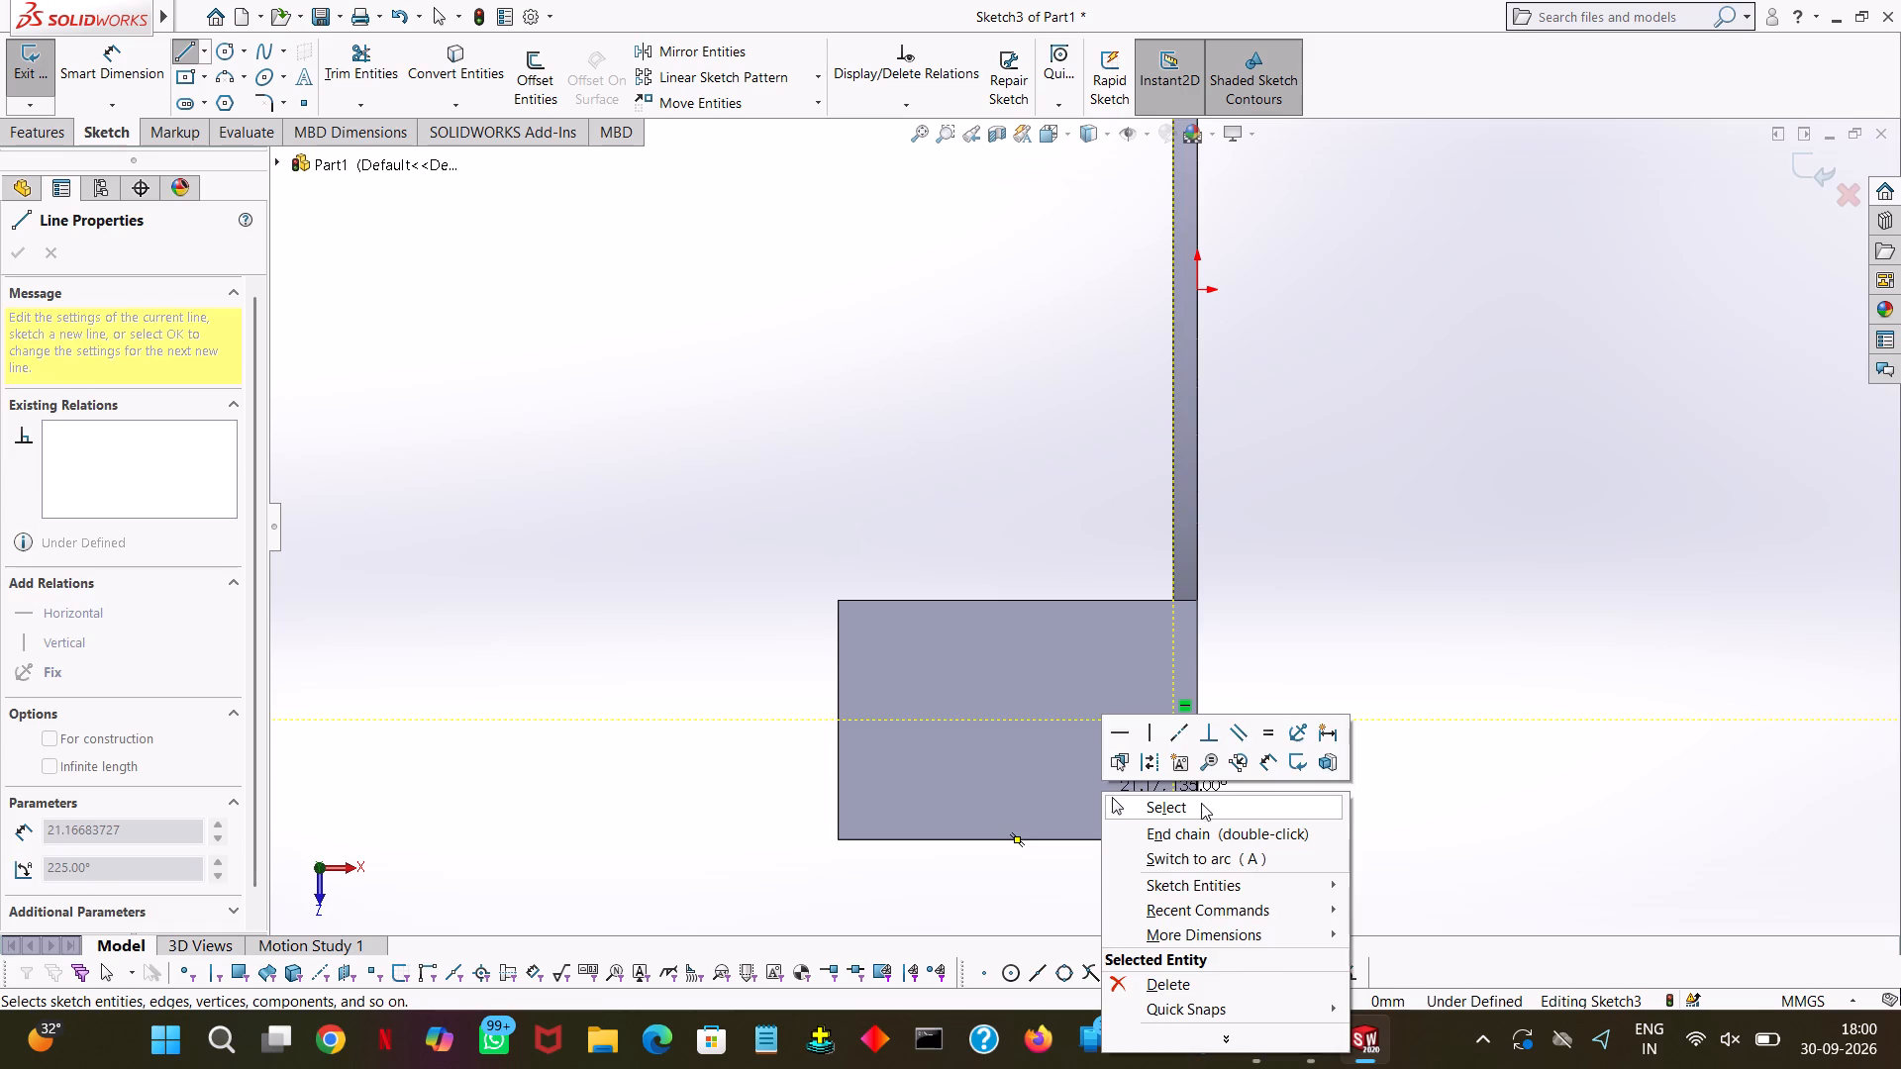
left_click(1201, 803)
Draw an 18.75 mm line along the block's front edge, from the edge's midpoint toward the front-left corner.
left_click(184, 56)
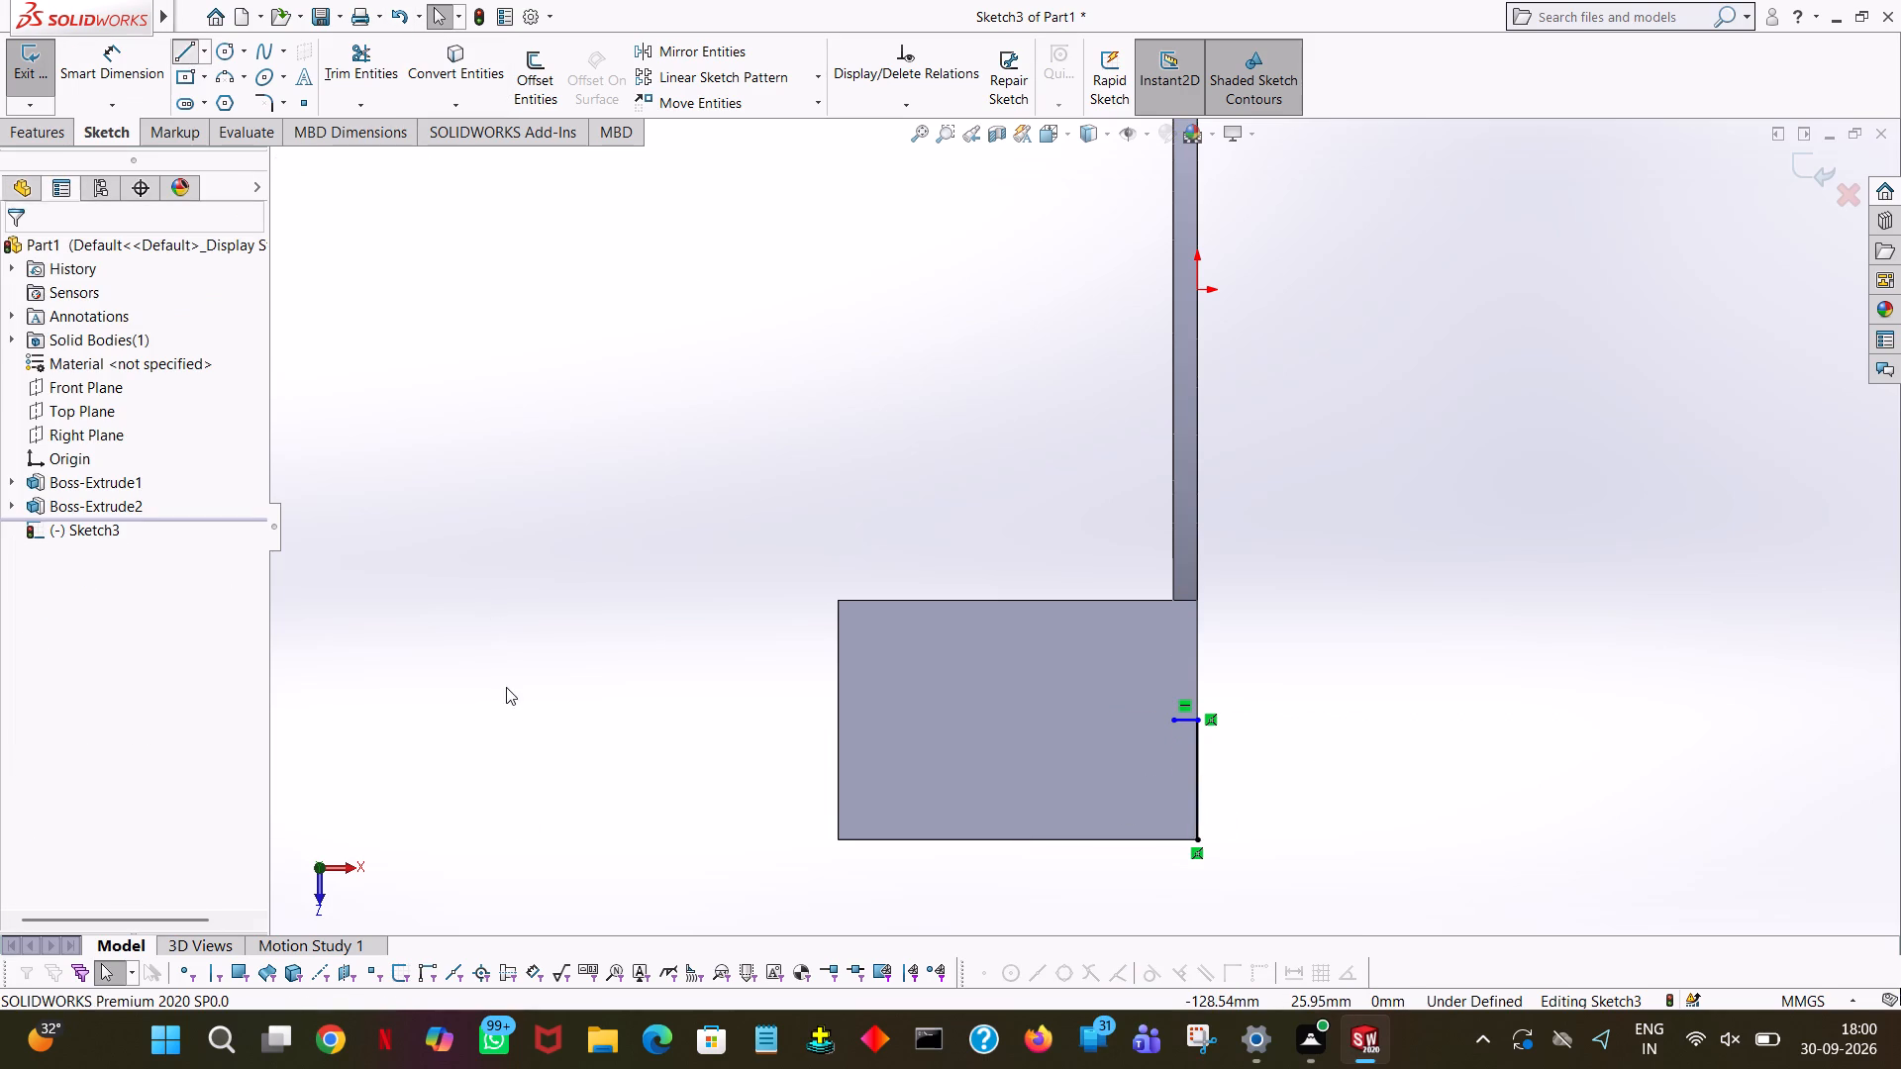
left_click(1017, 840)
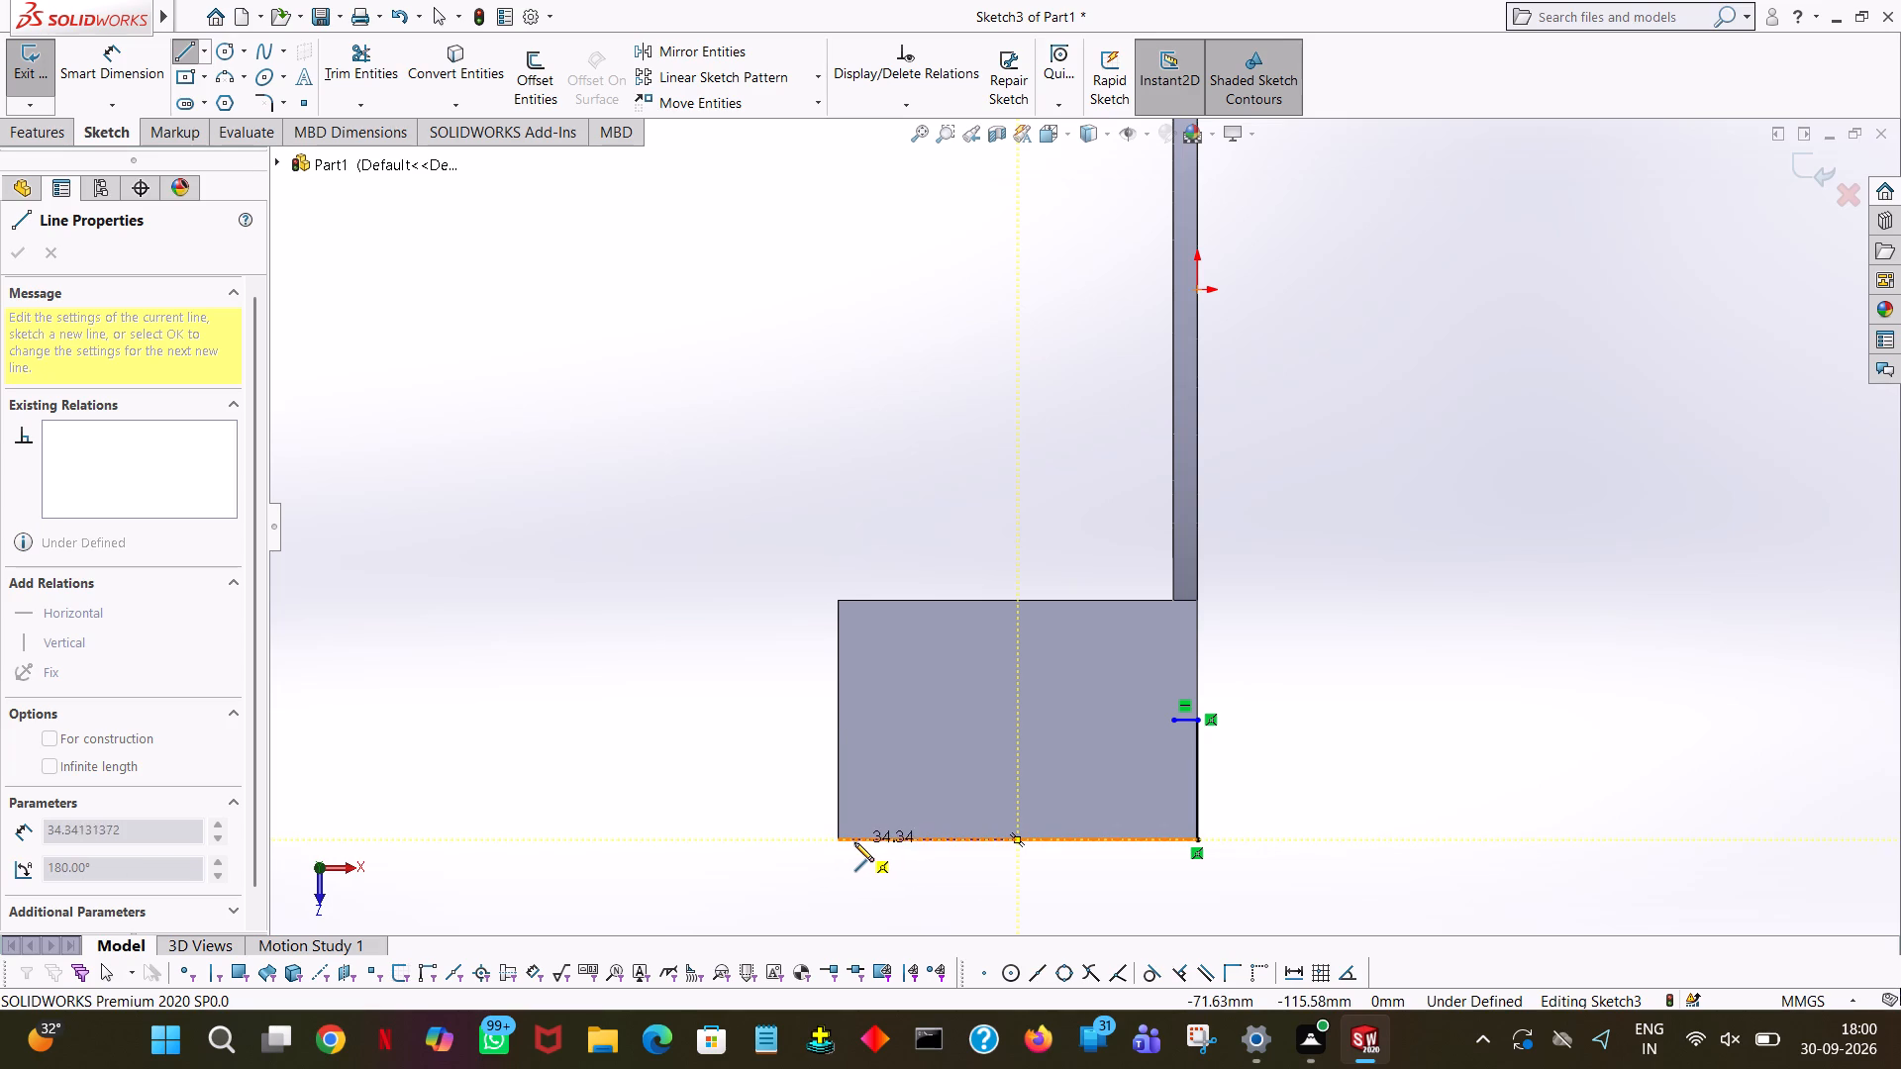
left_click(854, 842)
type("37.5")
key("slash")
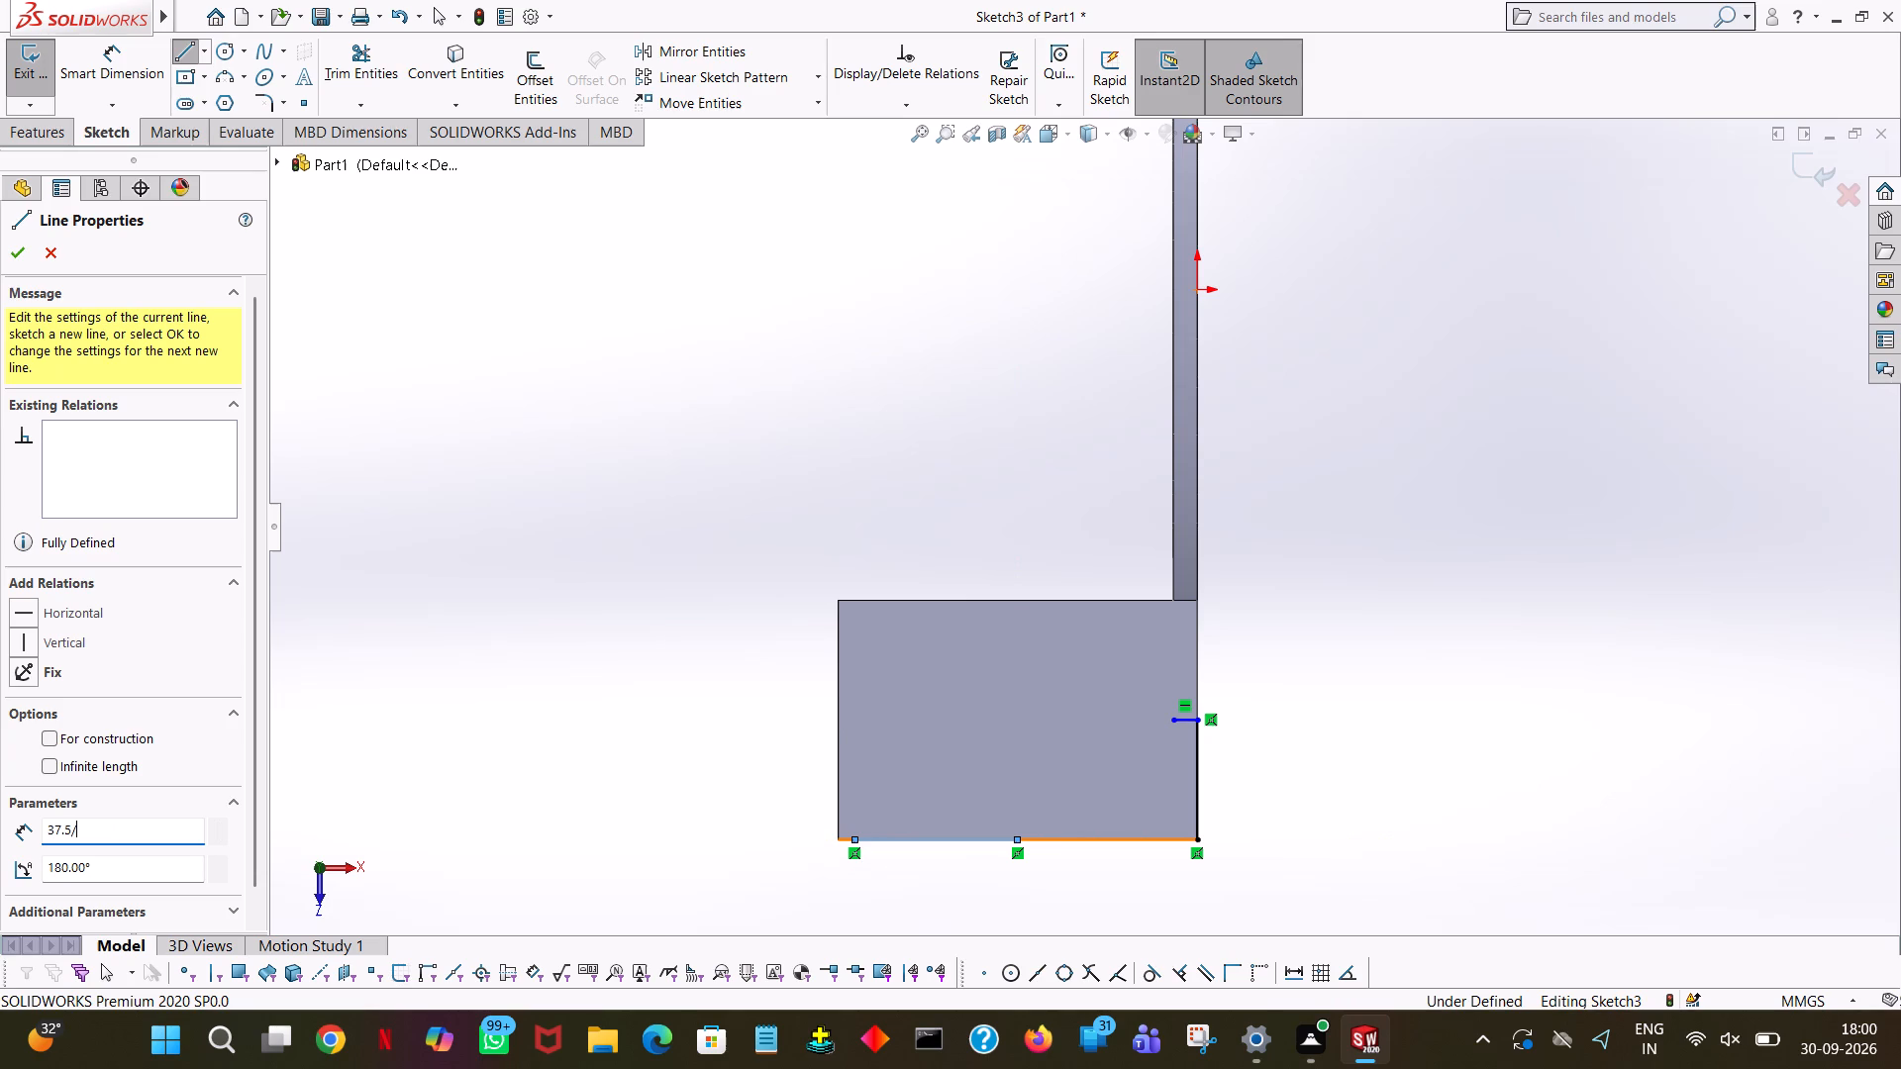
key("2")
key("Return")
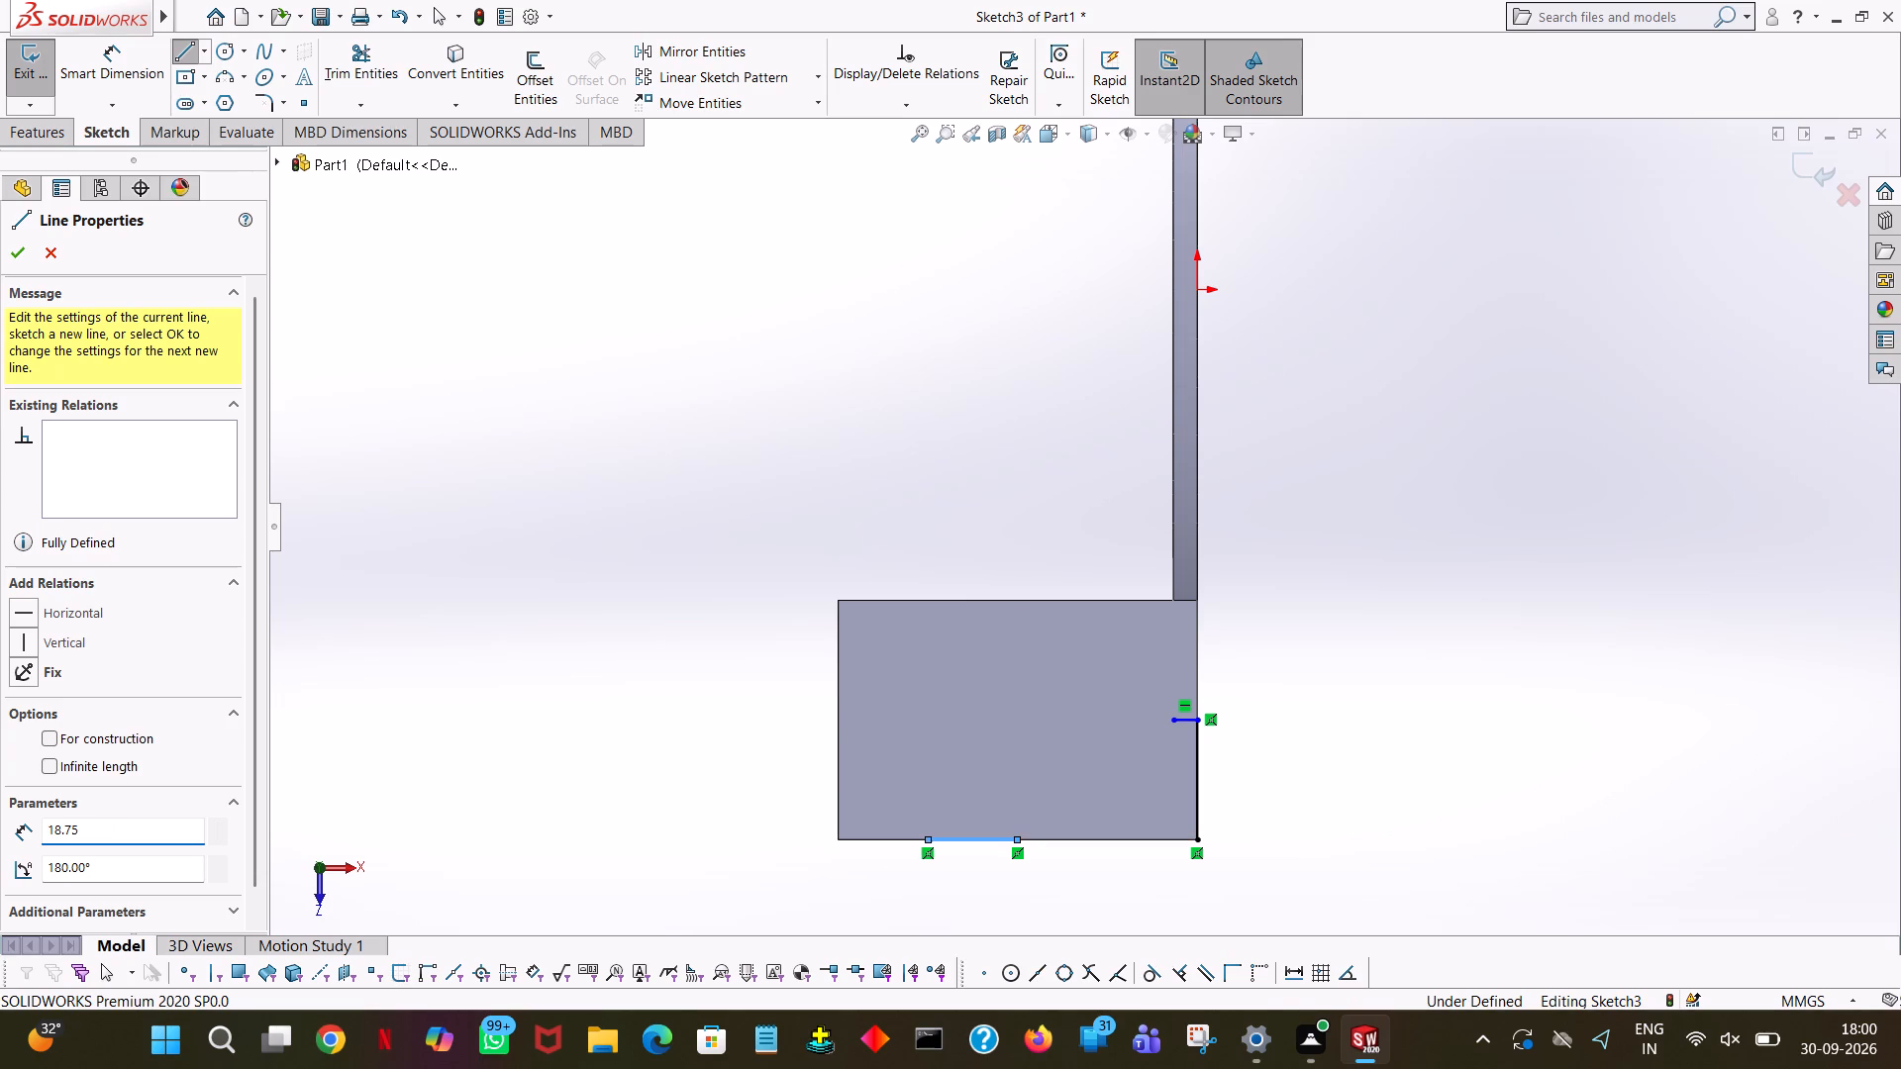
right_click(860, 756)
left_click(893, 769)
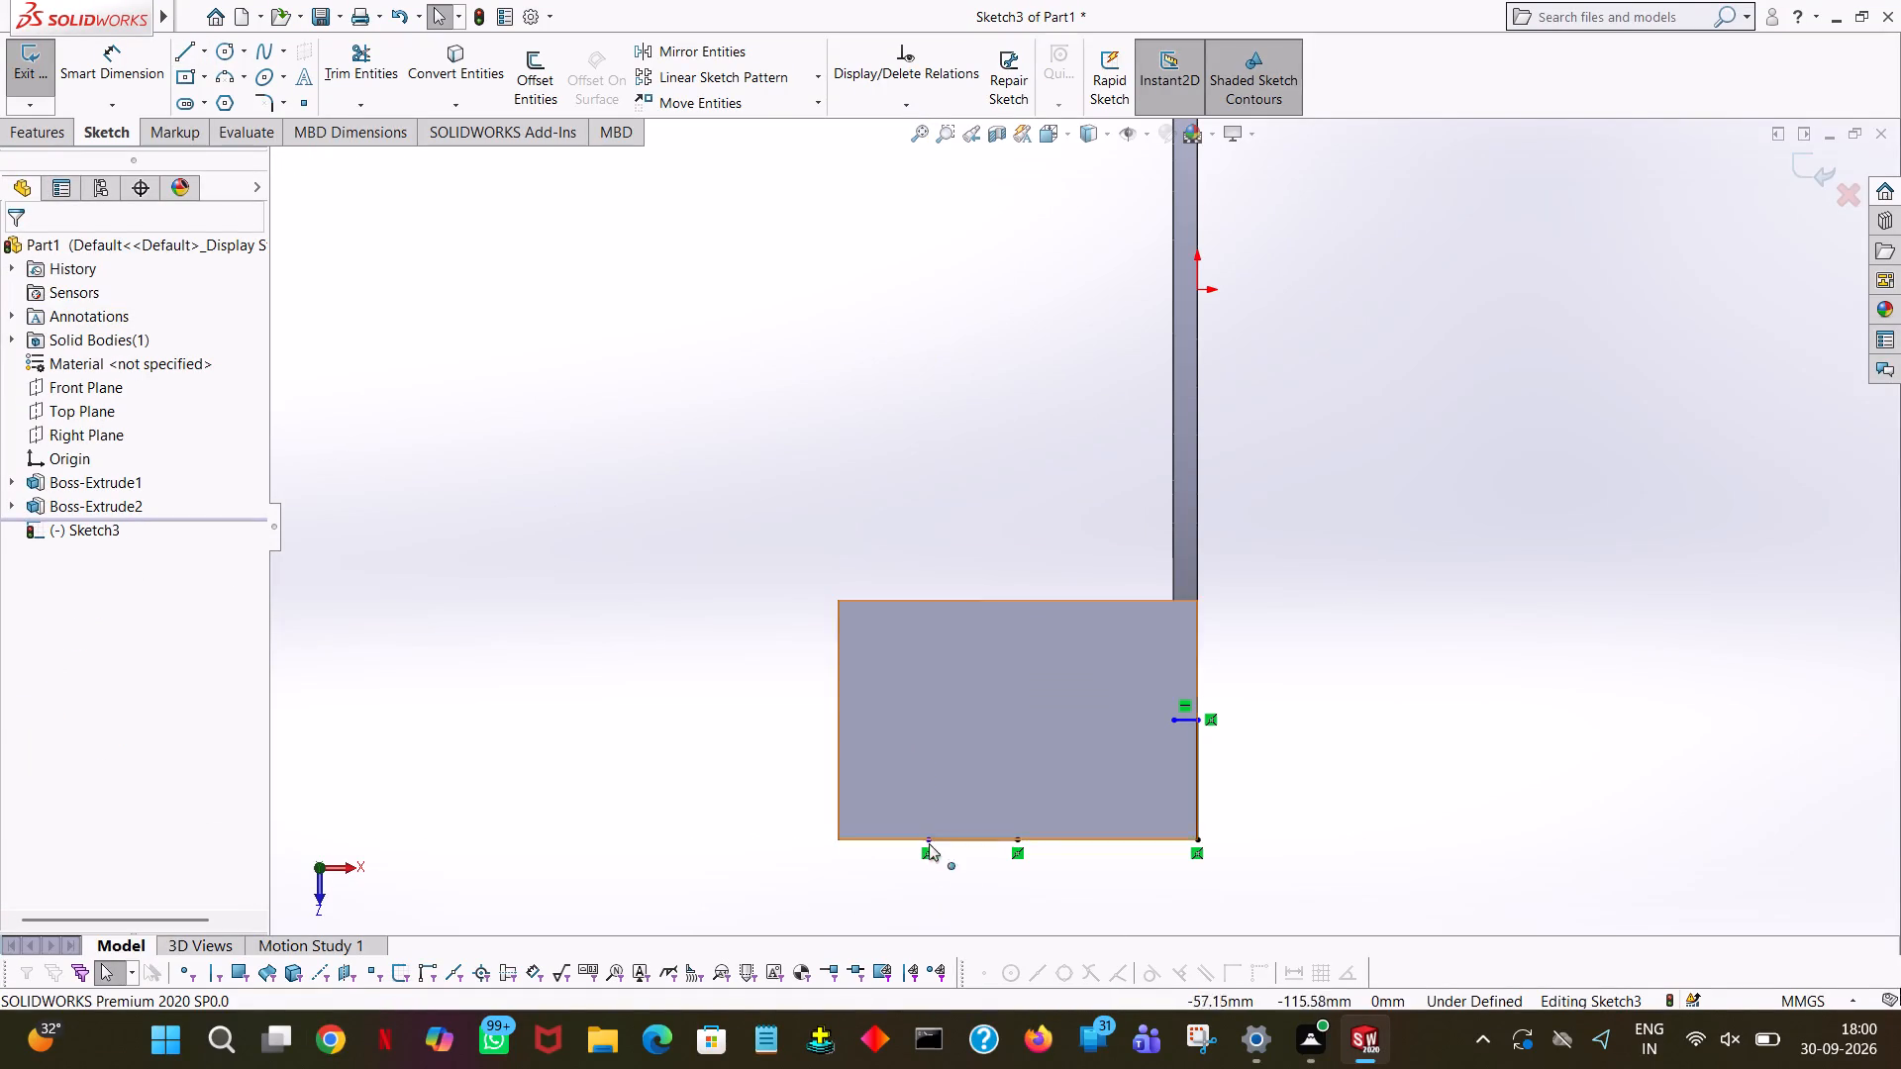
left_click(983, 844)
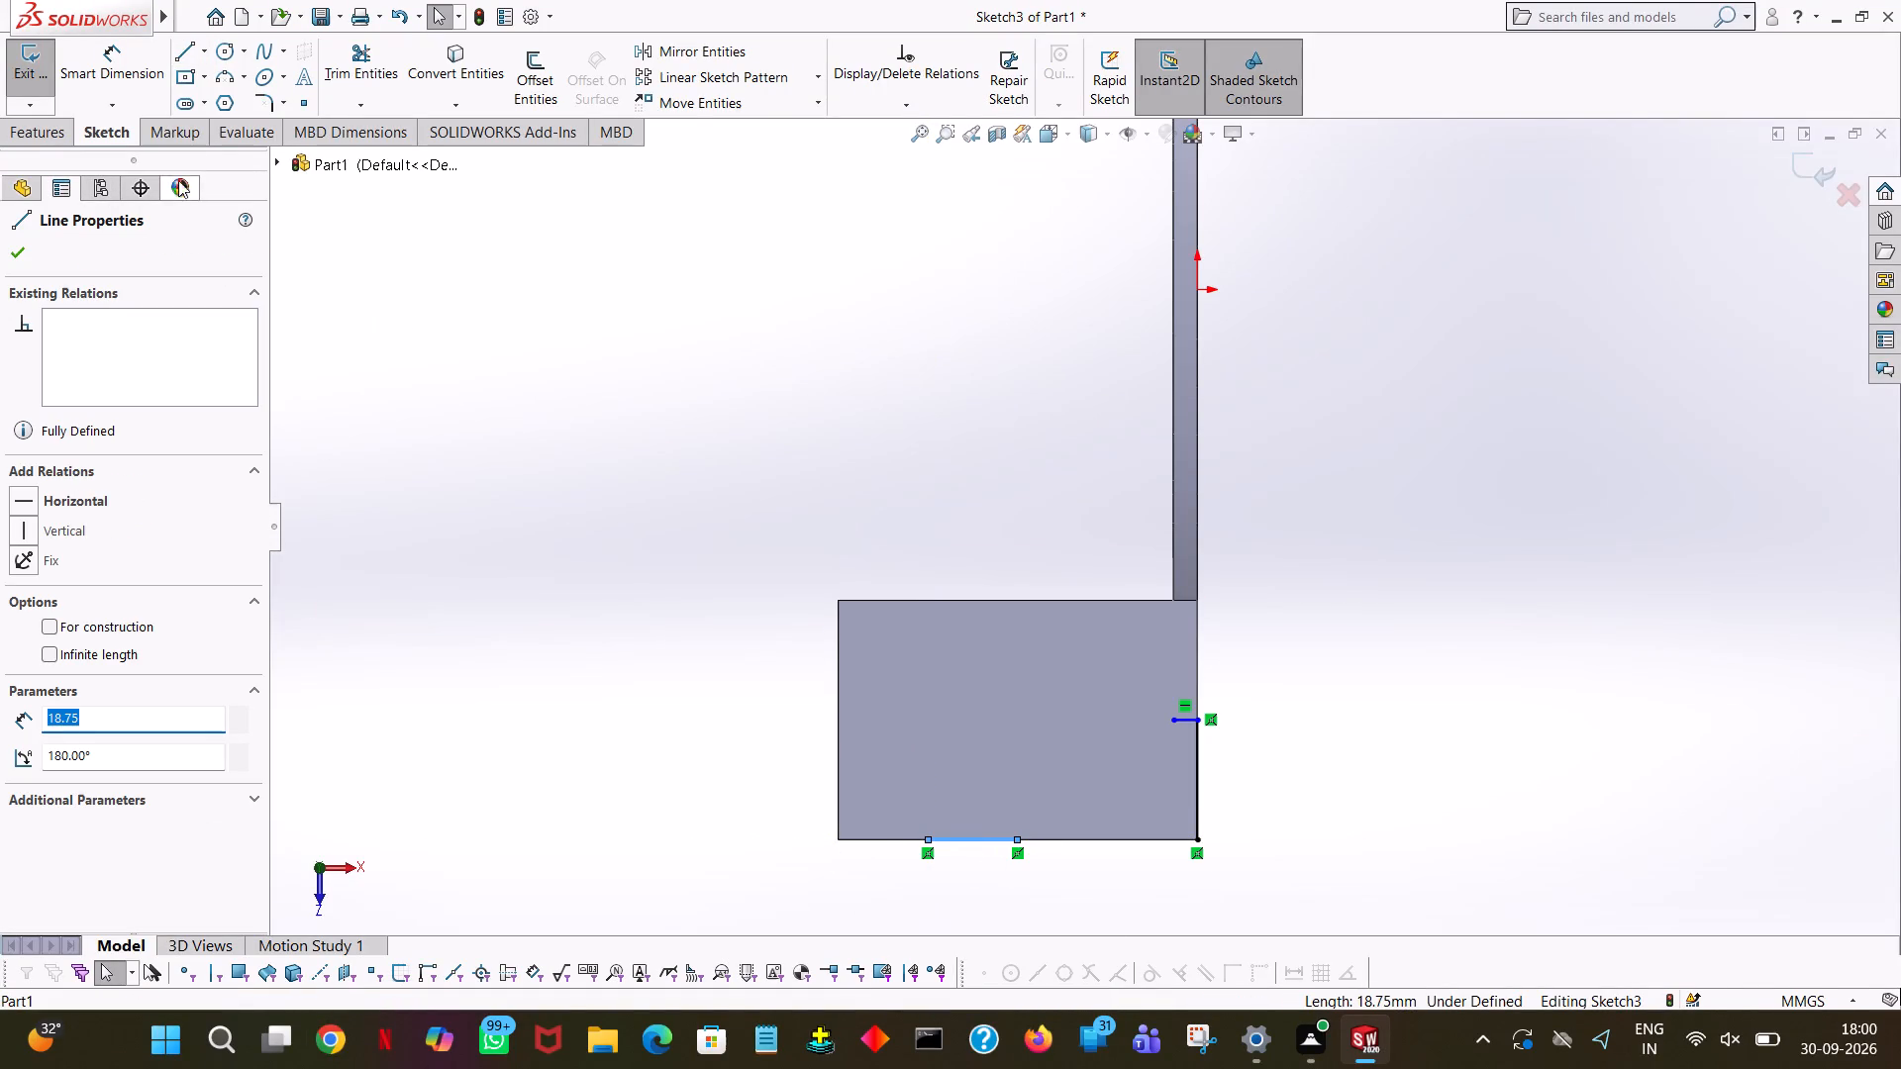
Draw an 18.75 mm line from the front edge's midpoint toward the front-right corner and join its end to the 5 mm line with a slanted line.
left_click(190, 47)
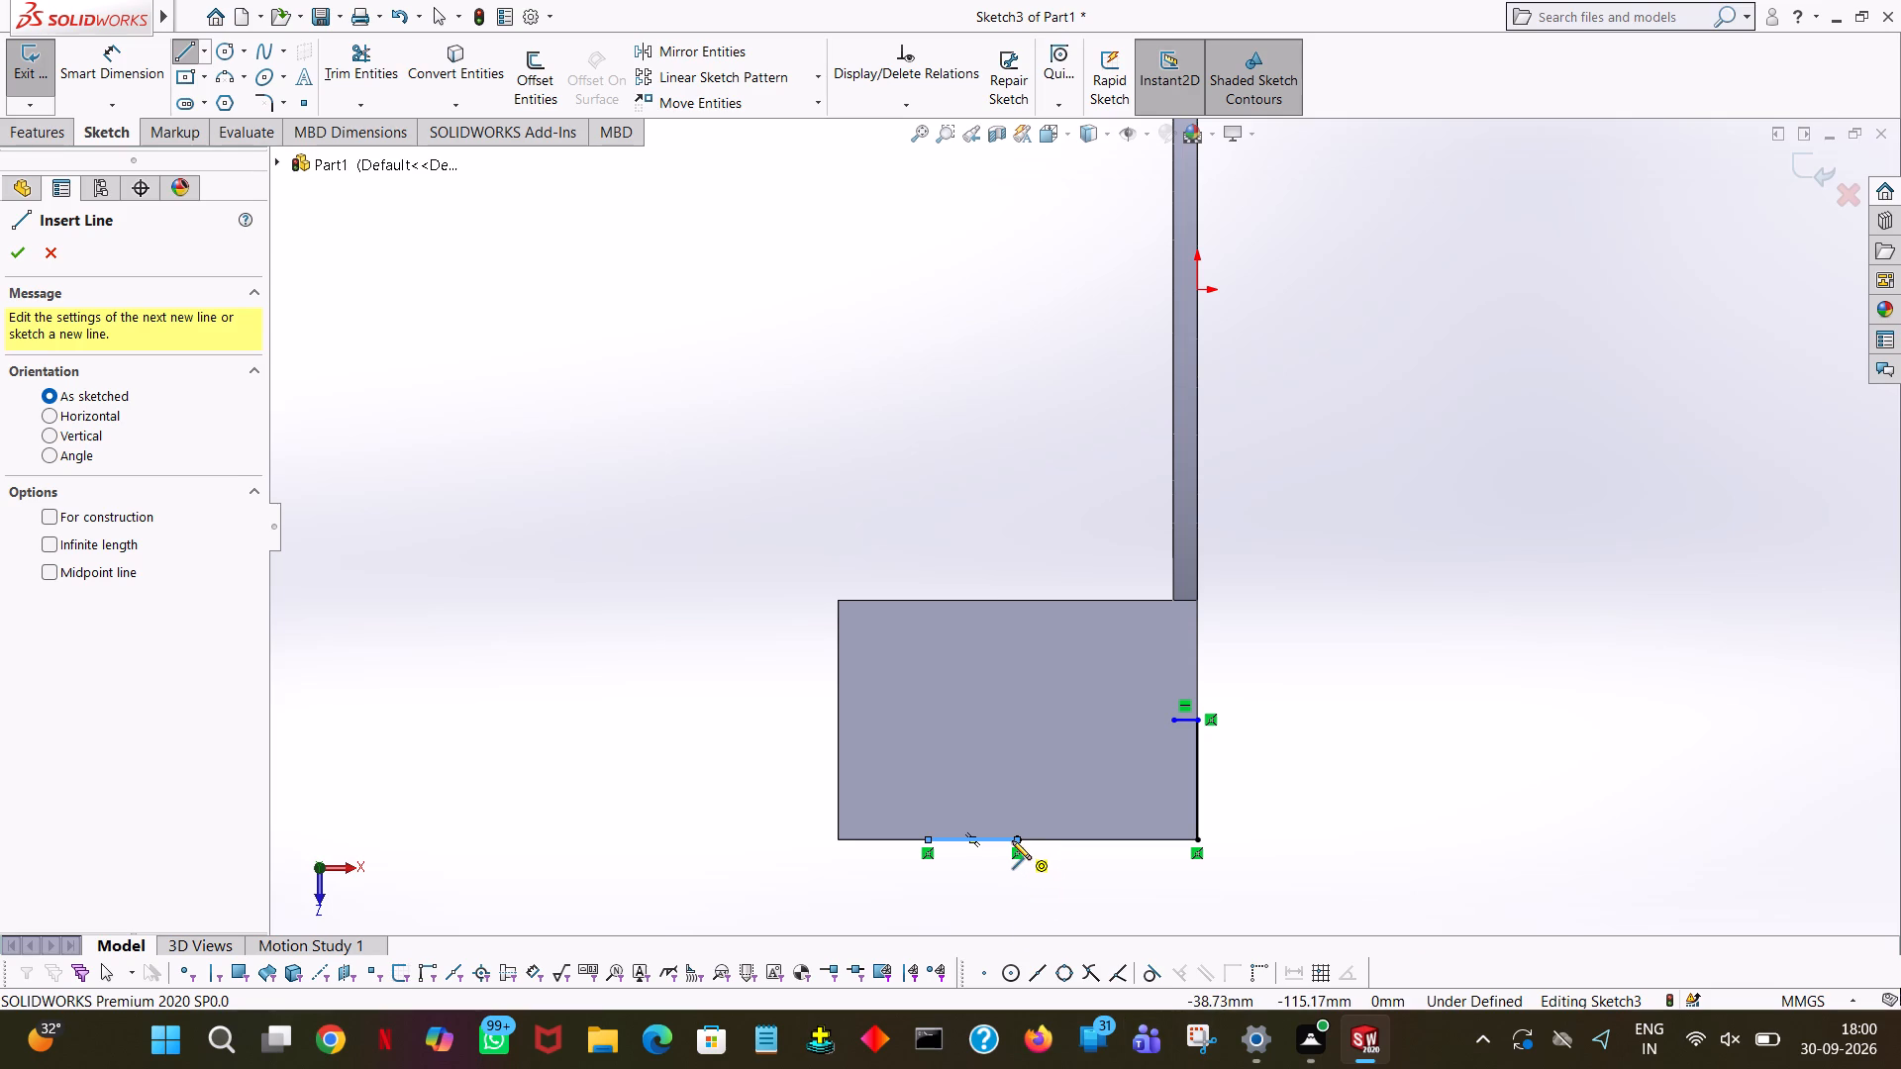
left_click(1015, 840)
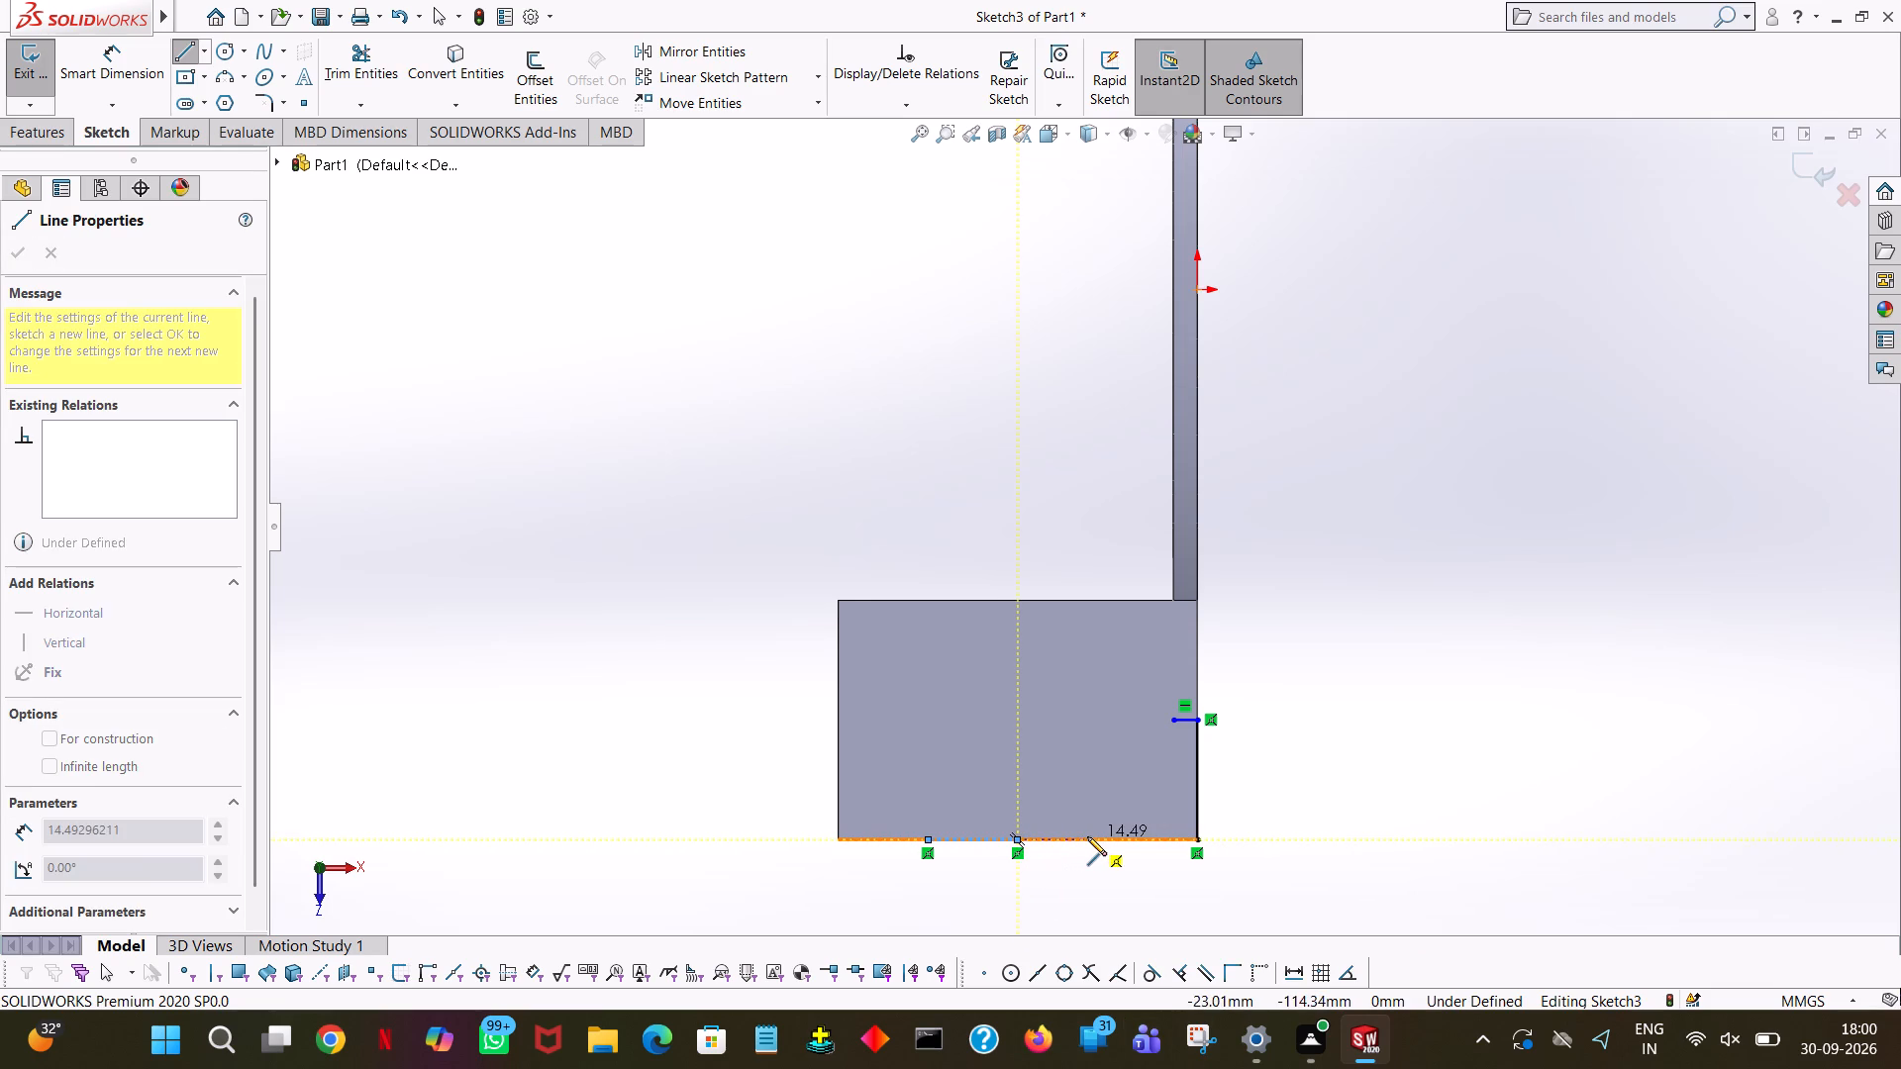
left_click(1095, 840)
type("18.75")
key("Return")
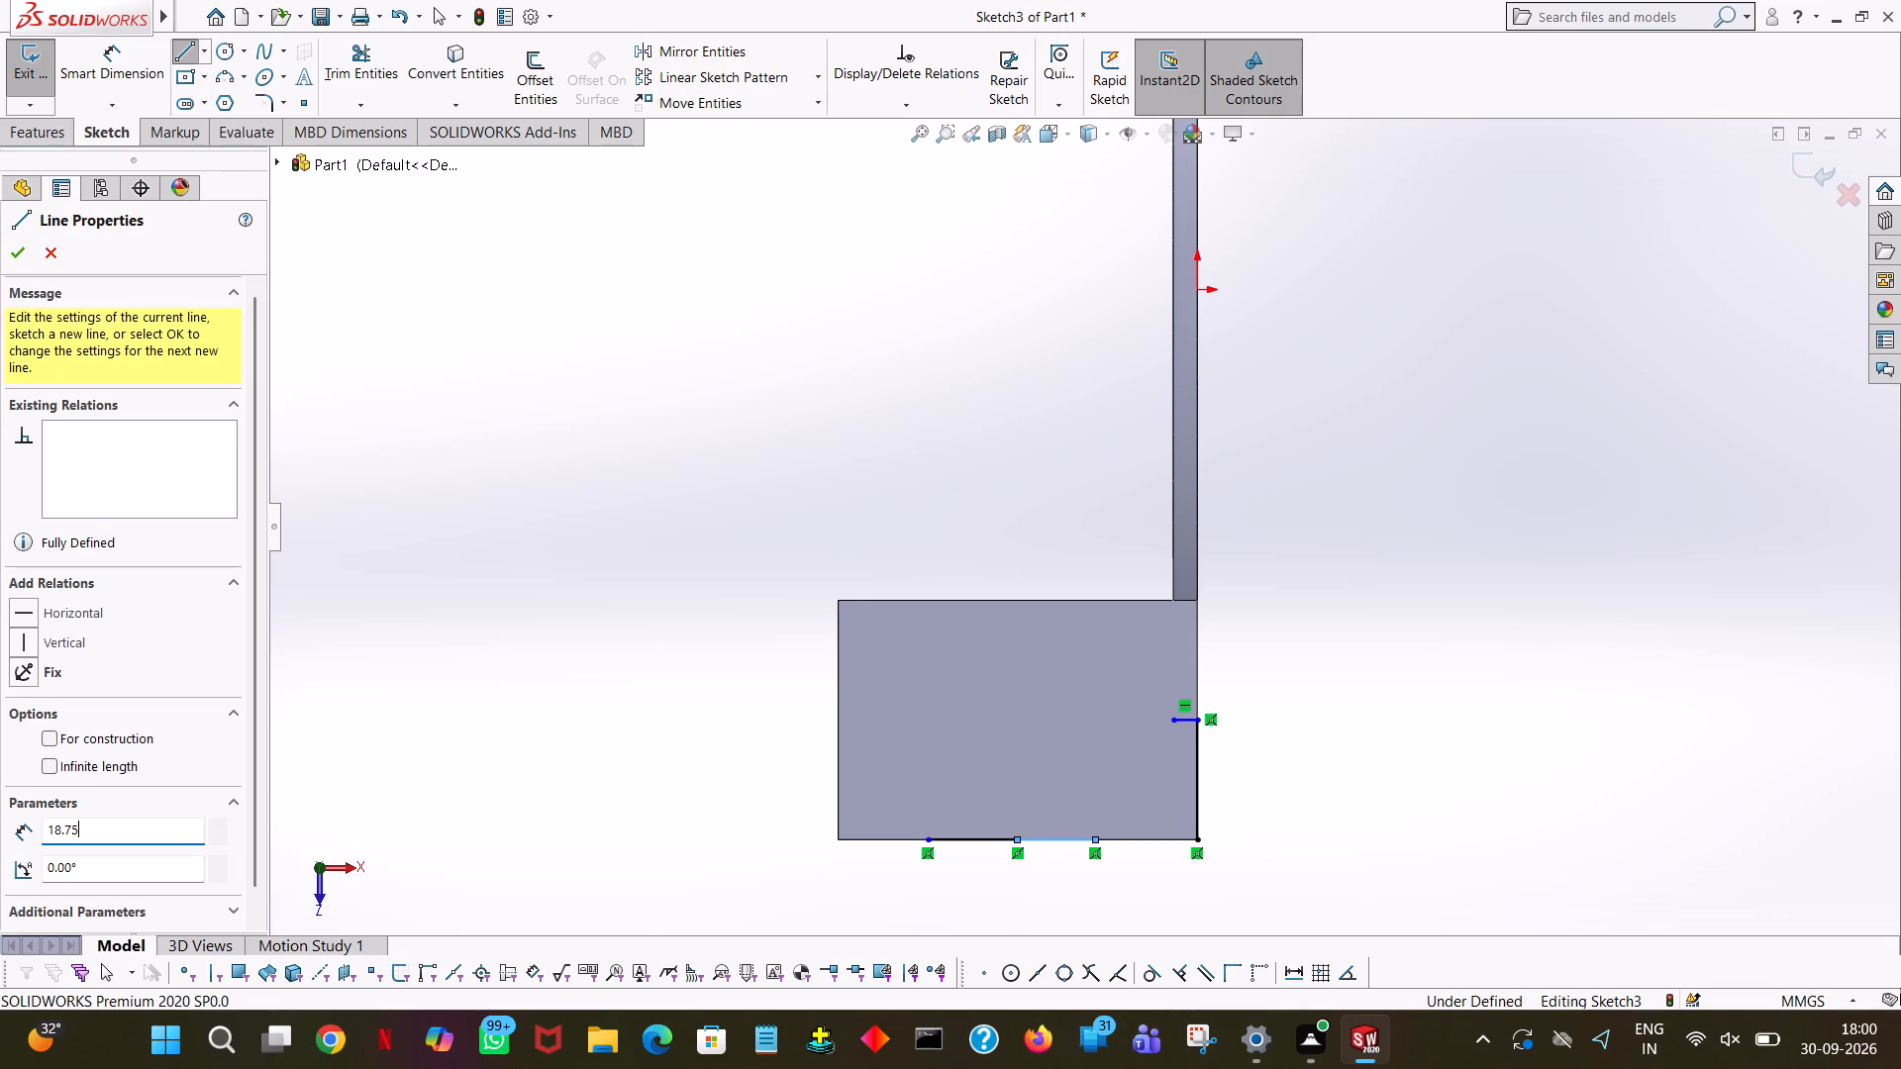
left_click(1175, 721)
right_click(1175, 721)
left_click(1210, 731)
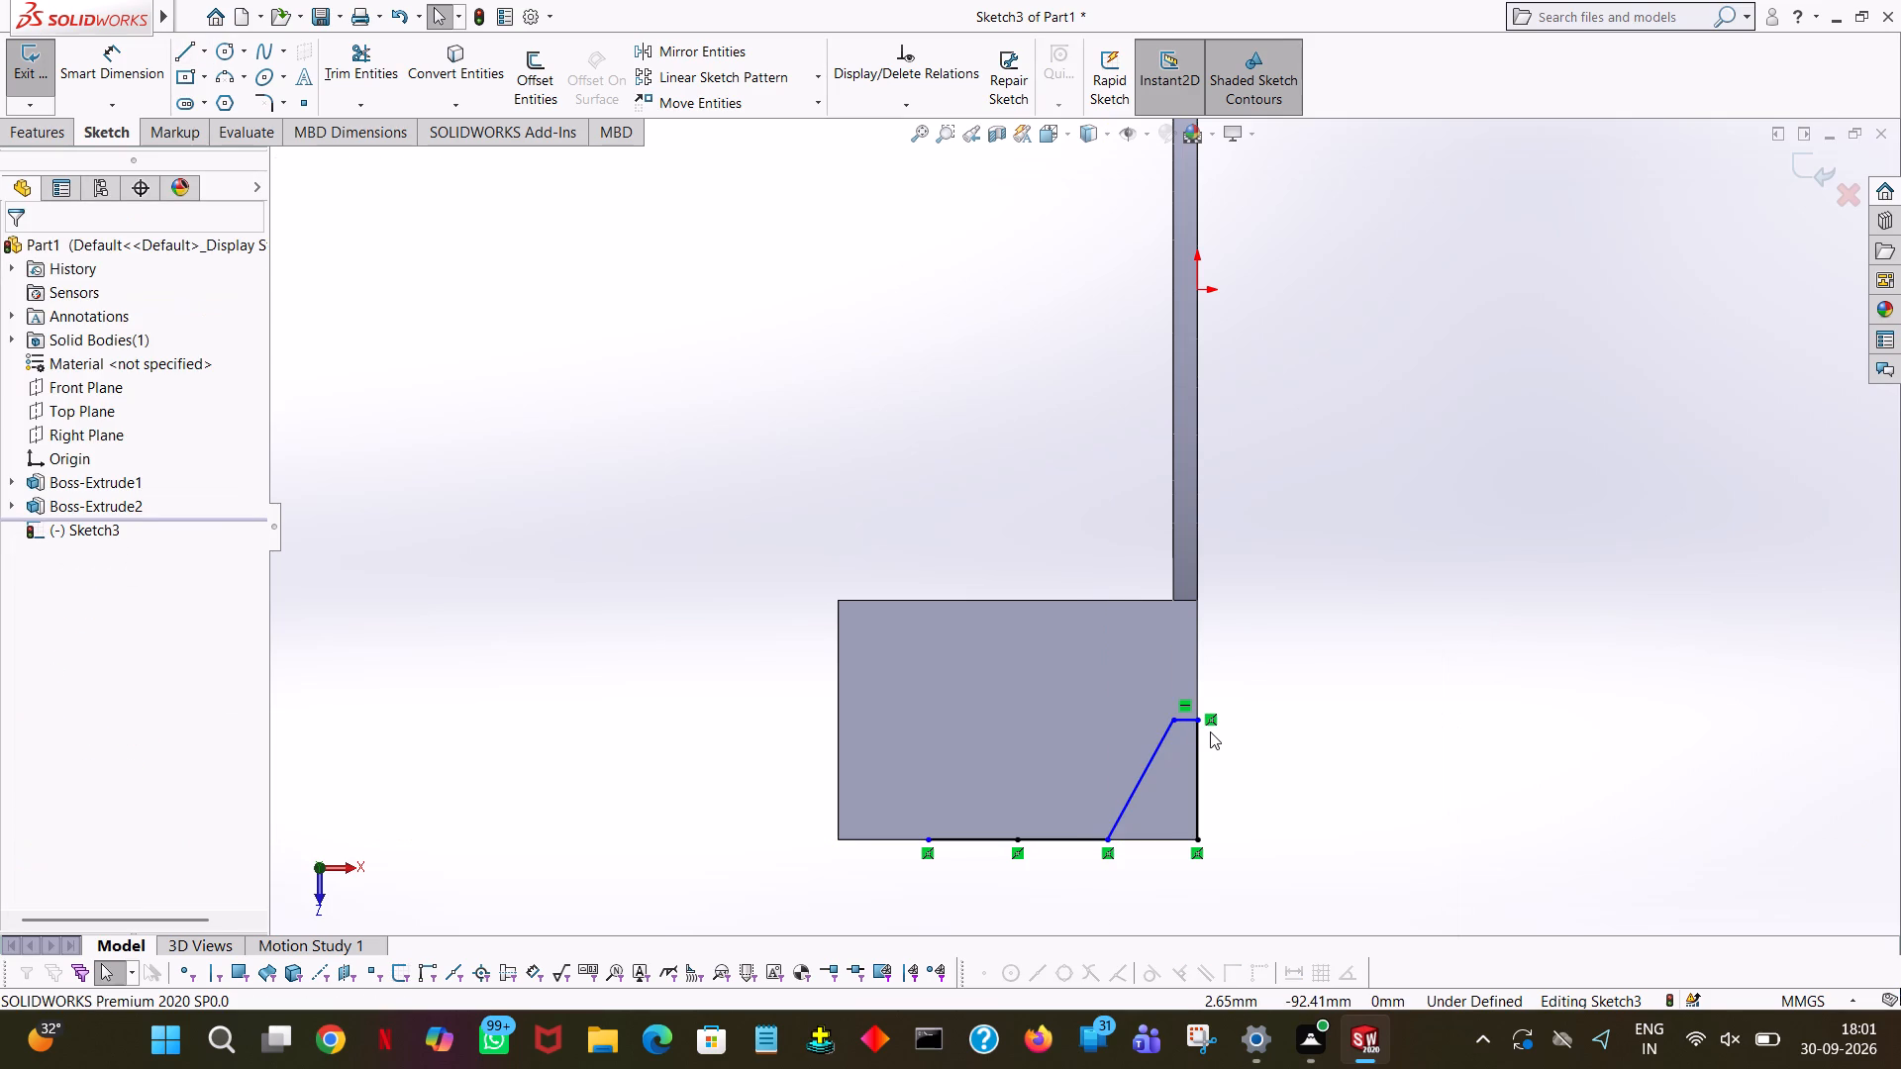
left_click(792, 286)
Draw a 25 mm line from the block's front-left corner back along its side edge, followed by a 5 mm horizontal line inward.
left_click(187, 48)
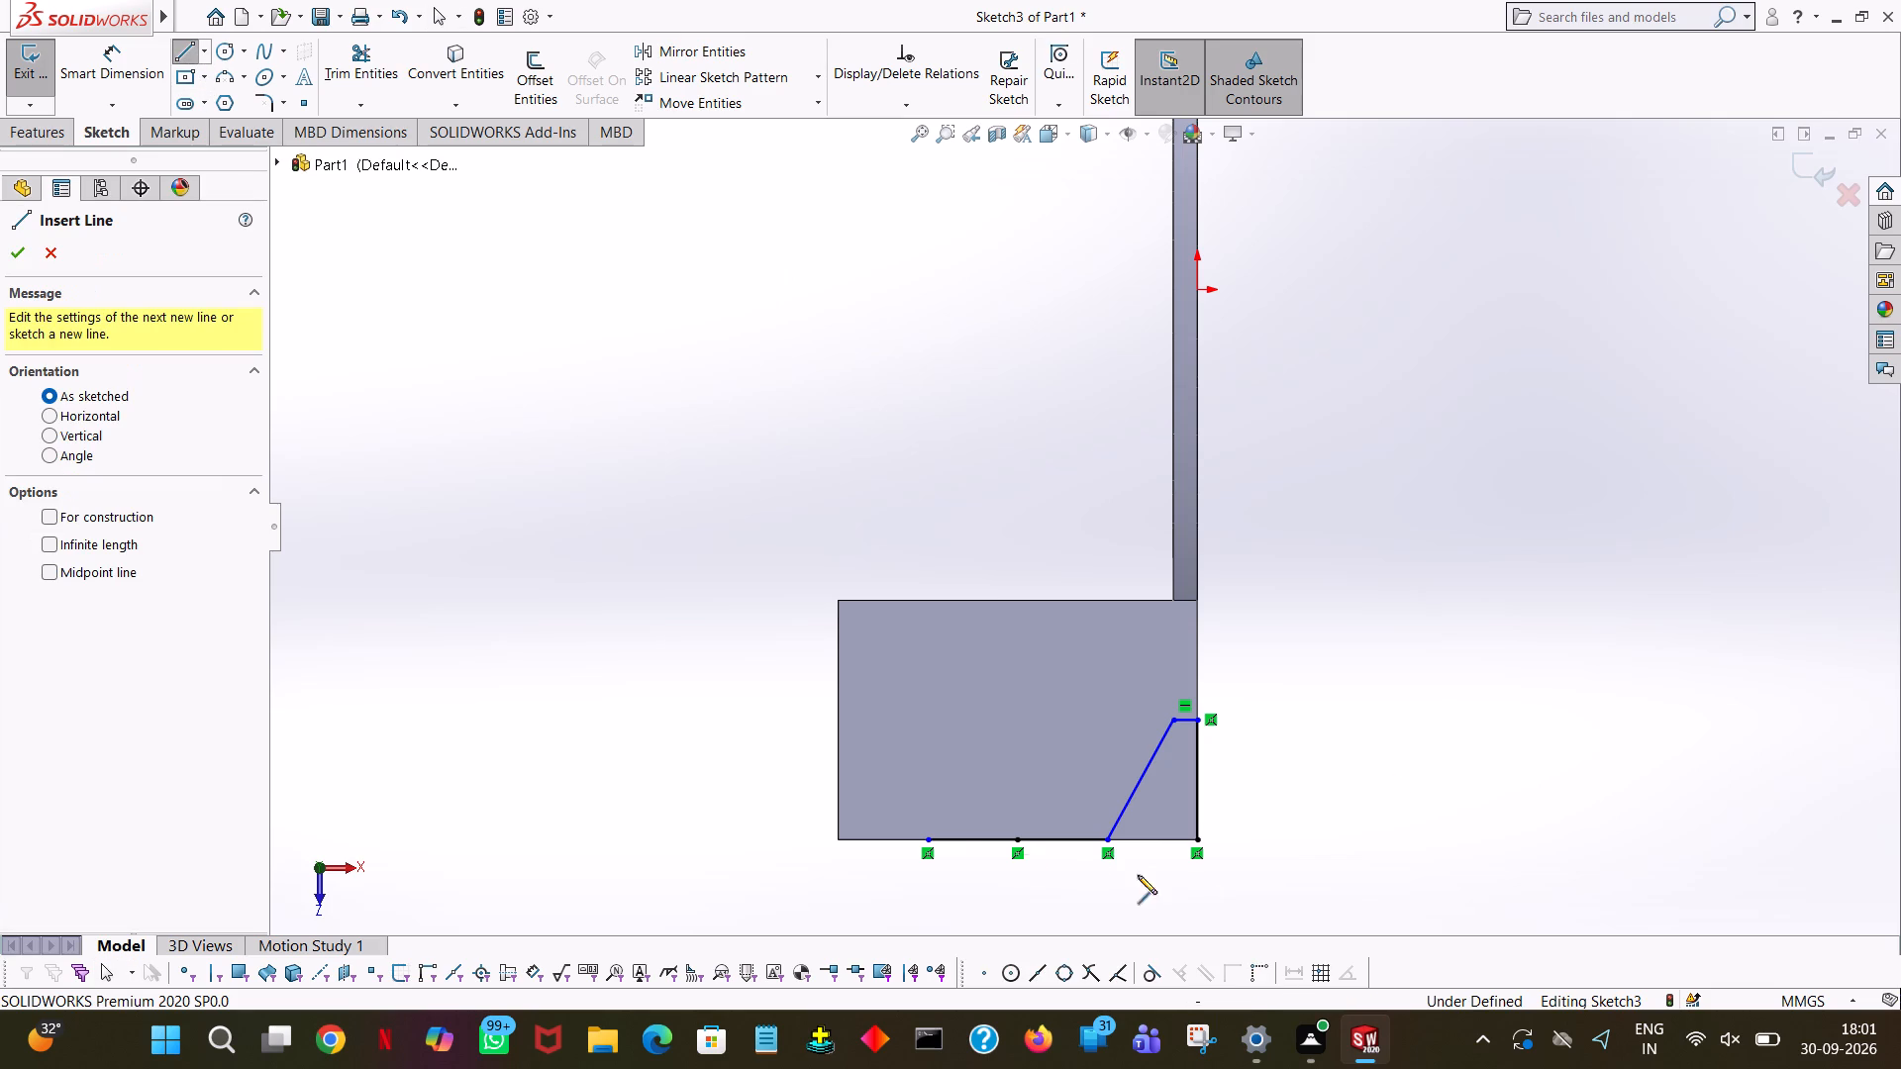
left_click(836, 840)
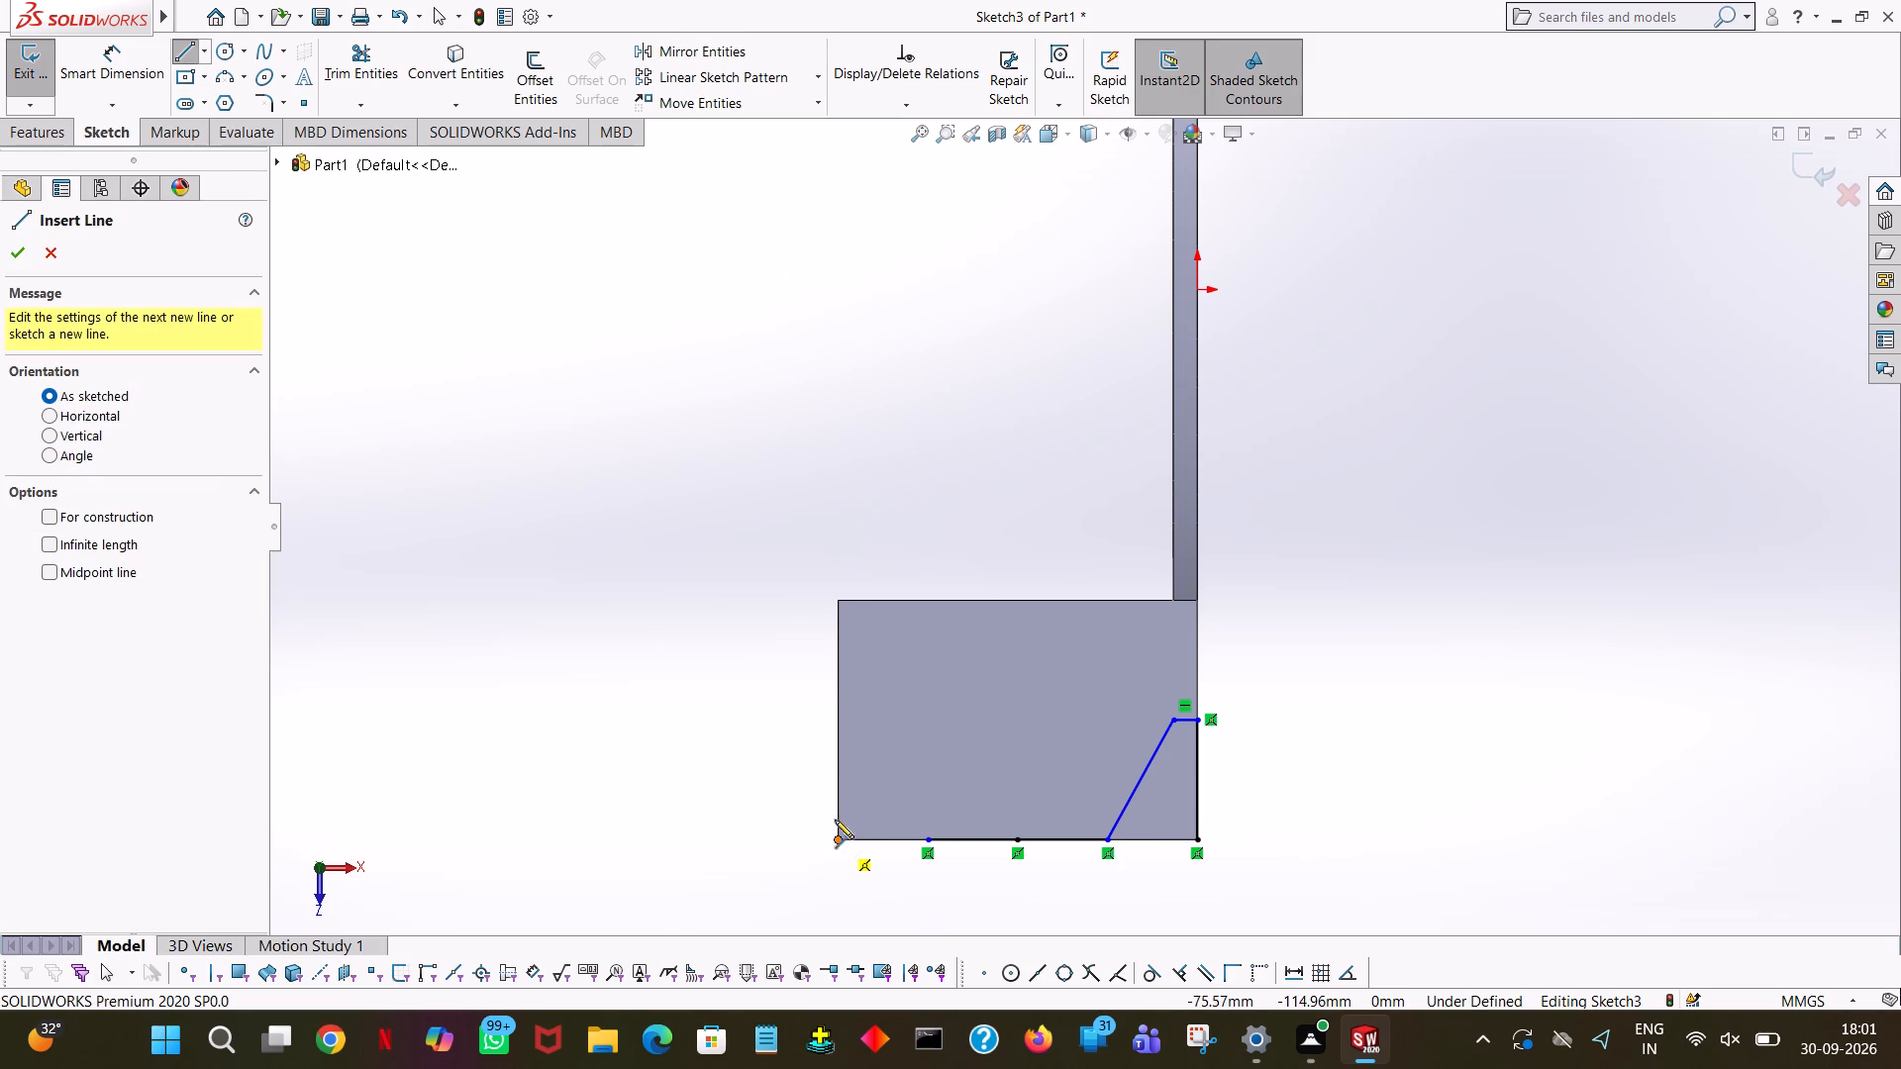
left_click(837, 745)
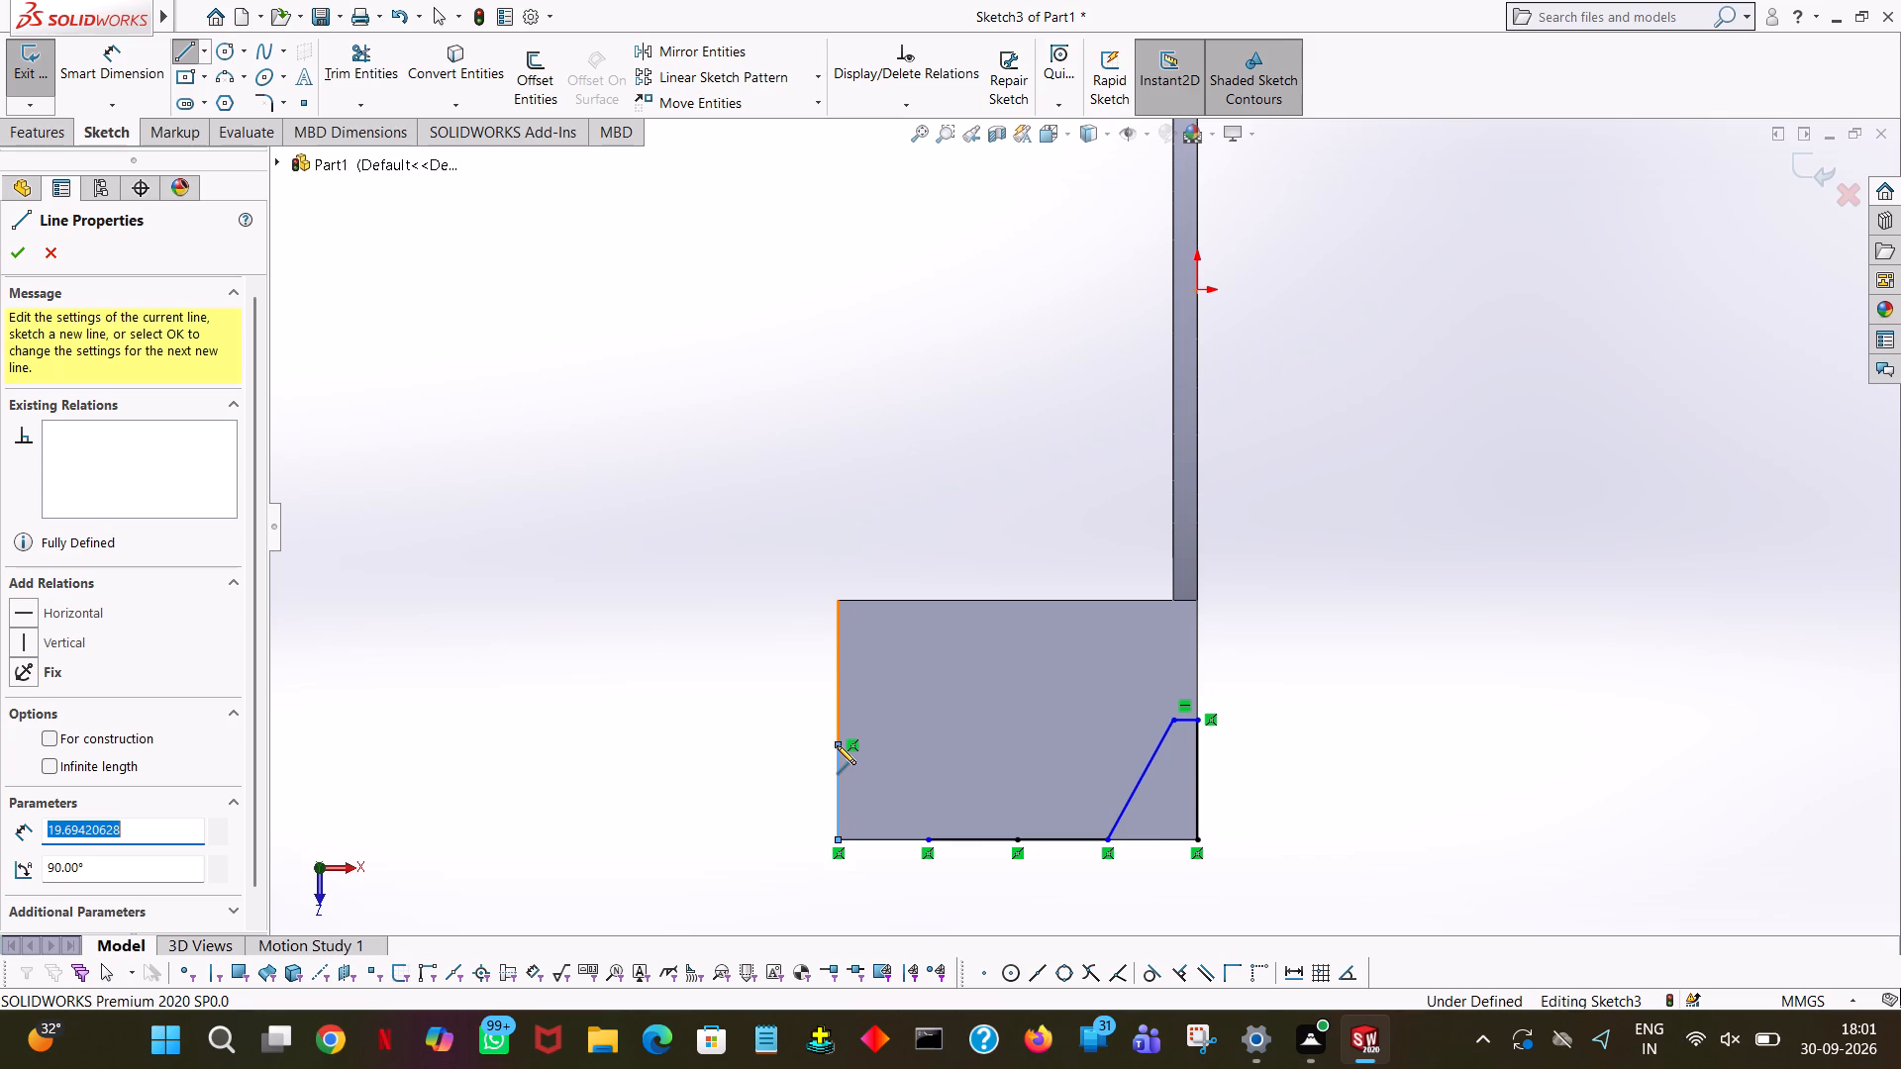
type("25")
key("Return")
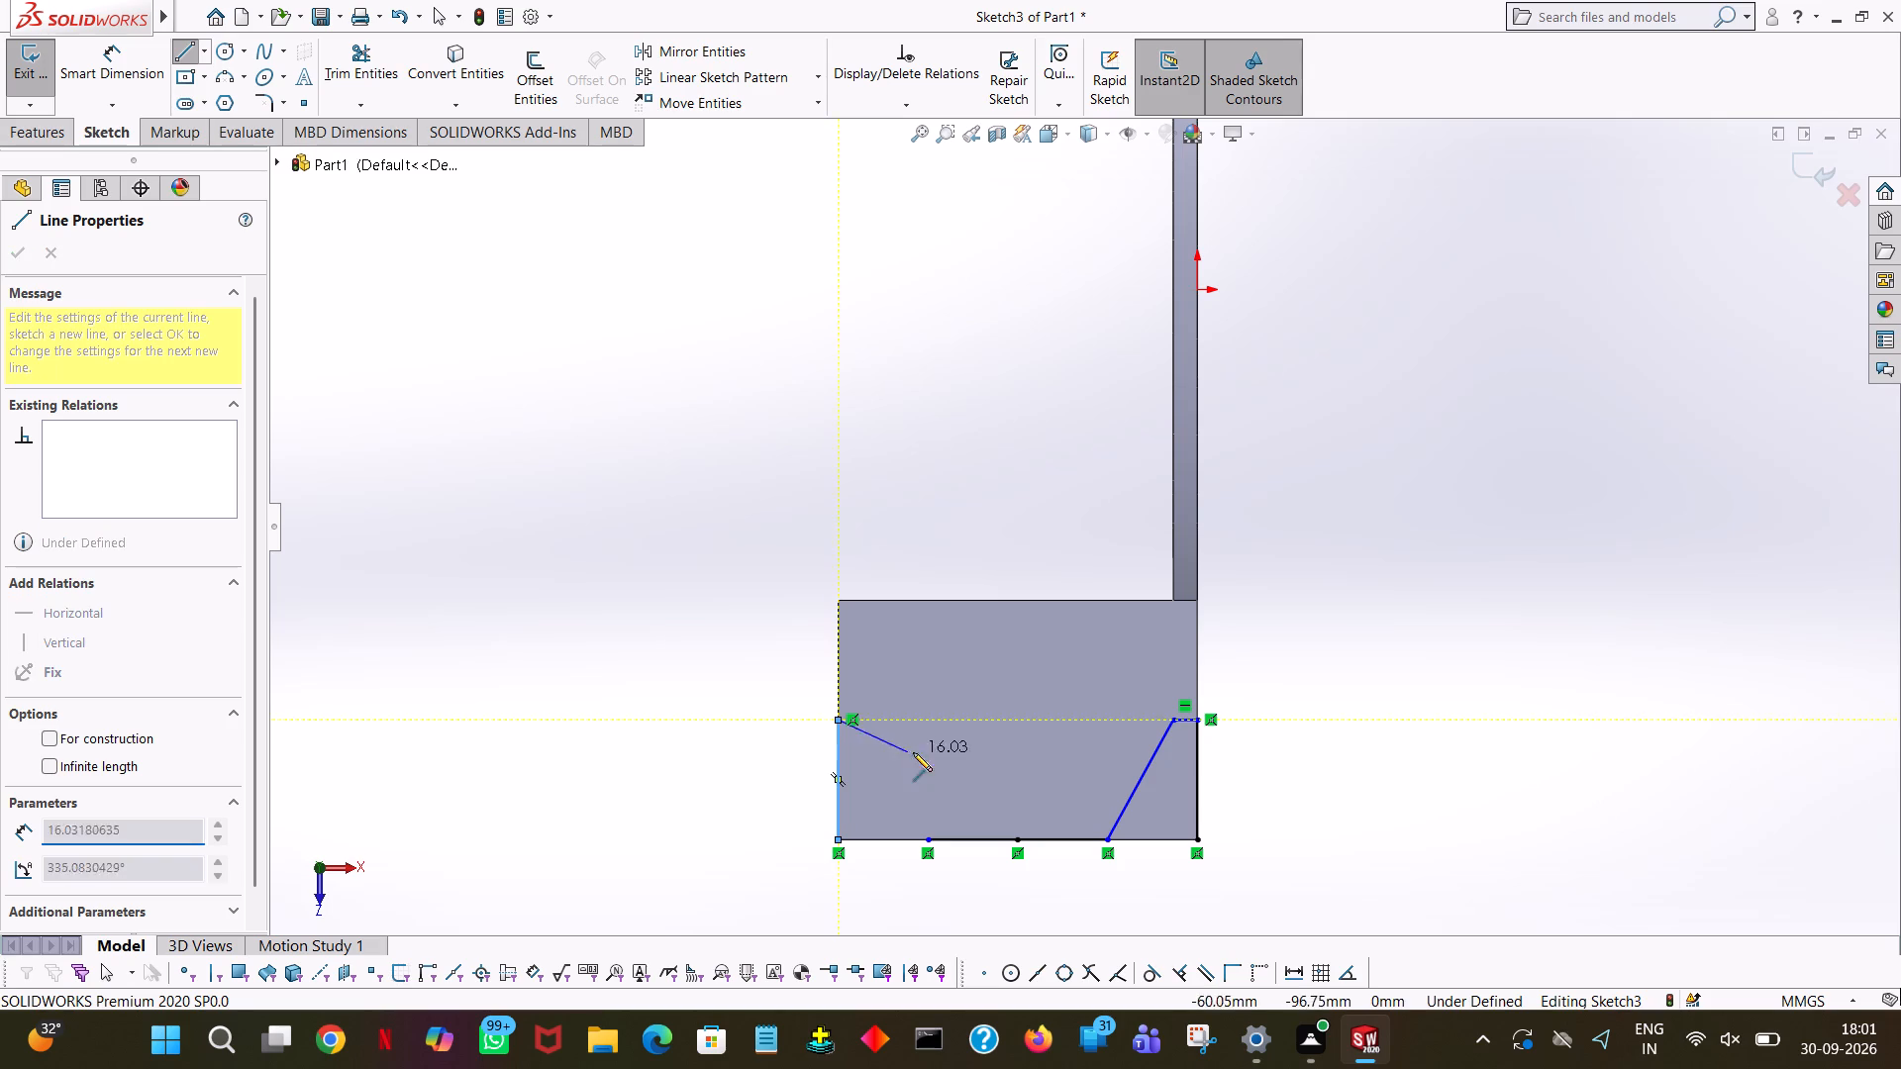
left_click(905, 718)
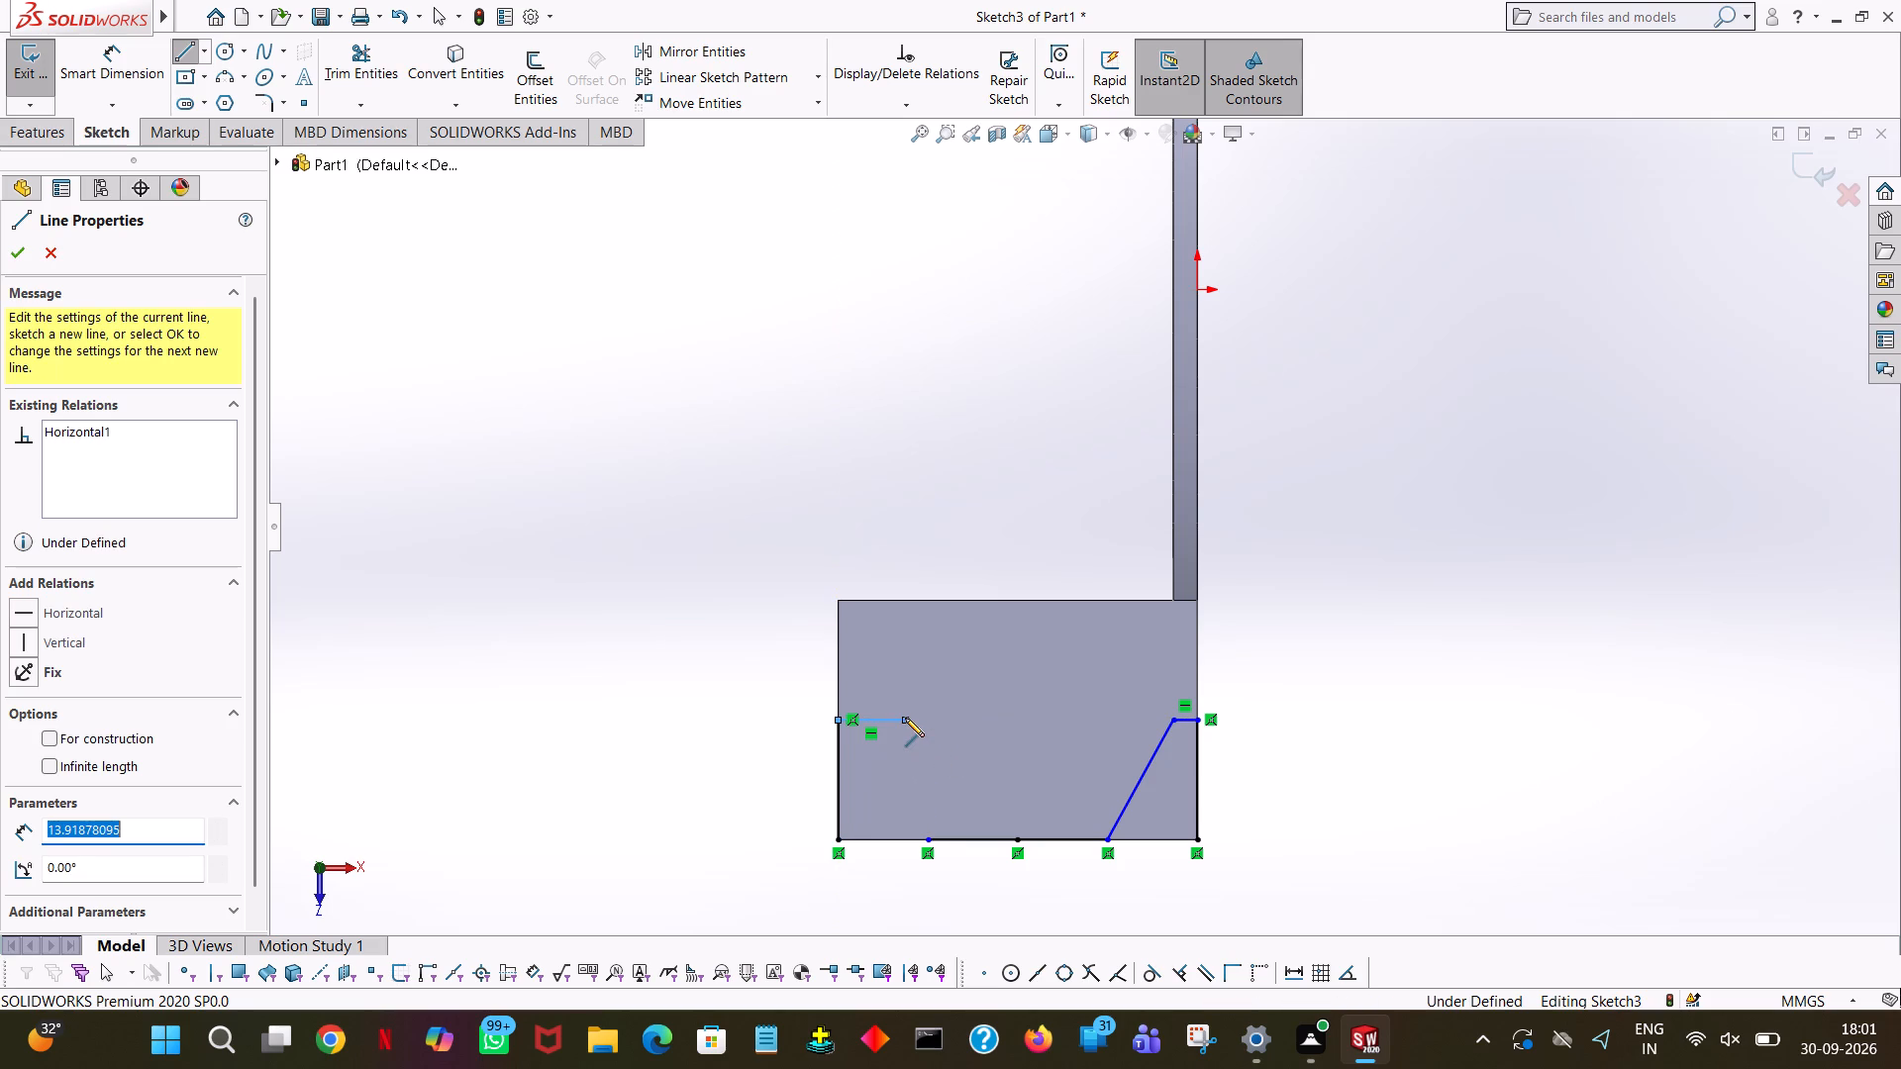
key("5")
key("Return")
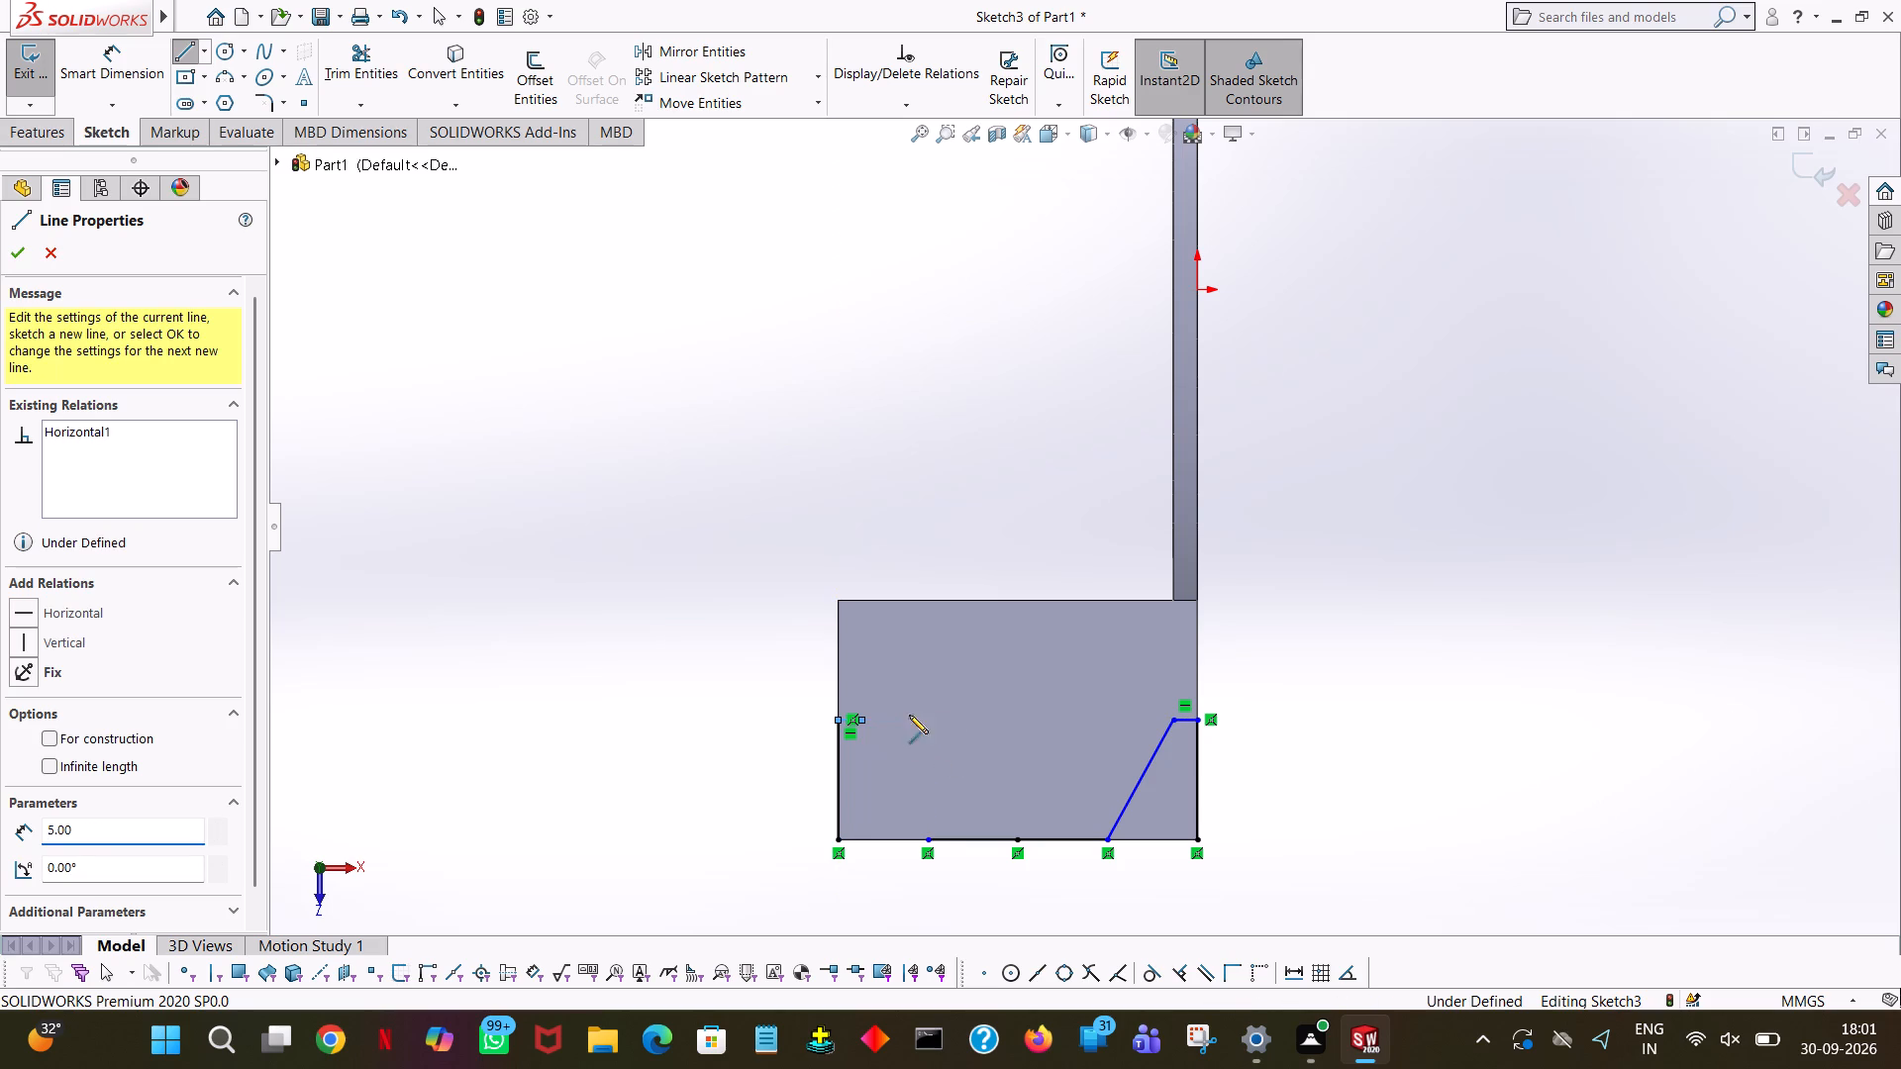
Connect the left 5 mm line's inner end to the left end of the front-edge line with a slanted line, and check both 5 mm lines.
left_click(928, 840)
right_click(928, 840)
left_click(975, 854)
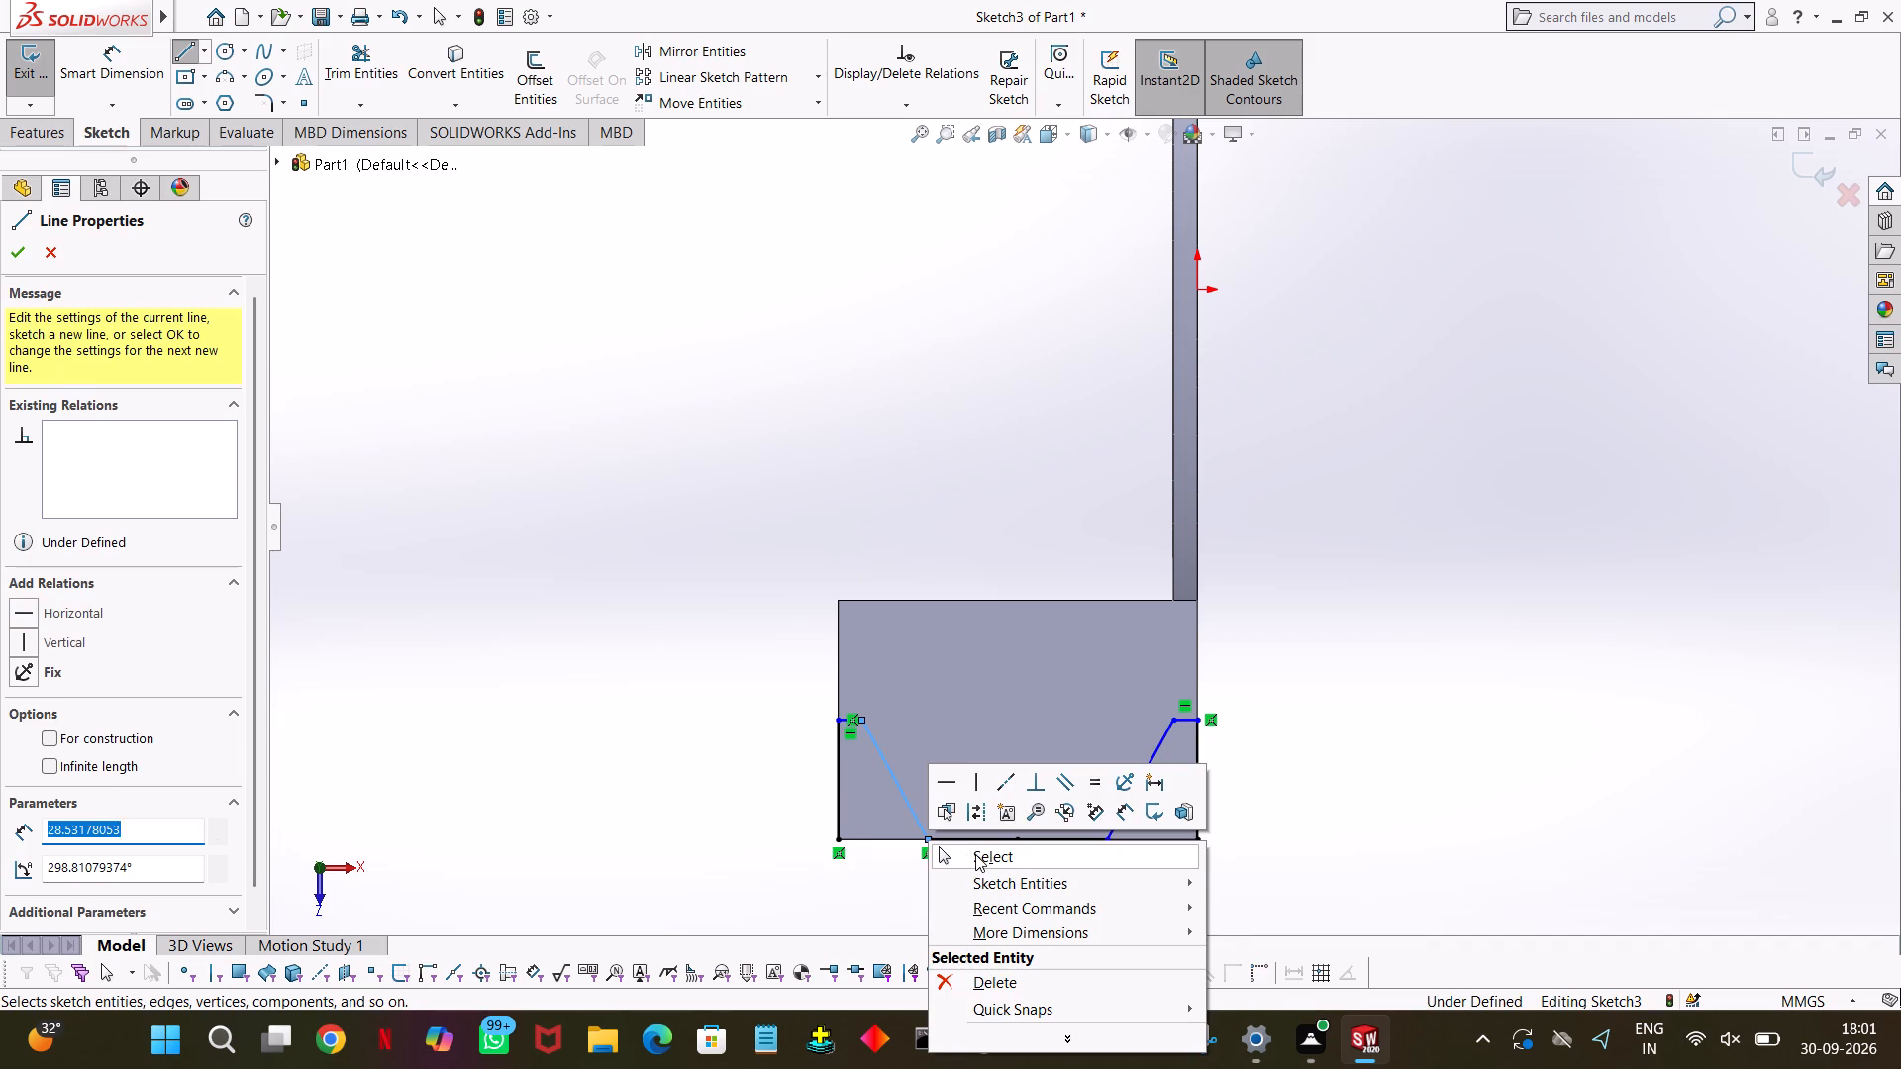
left_click(1183, 723)
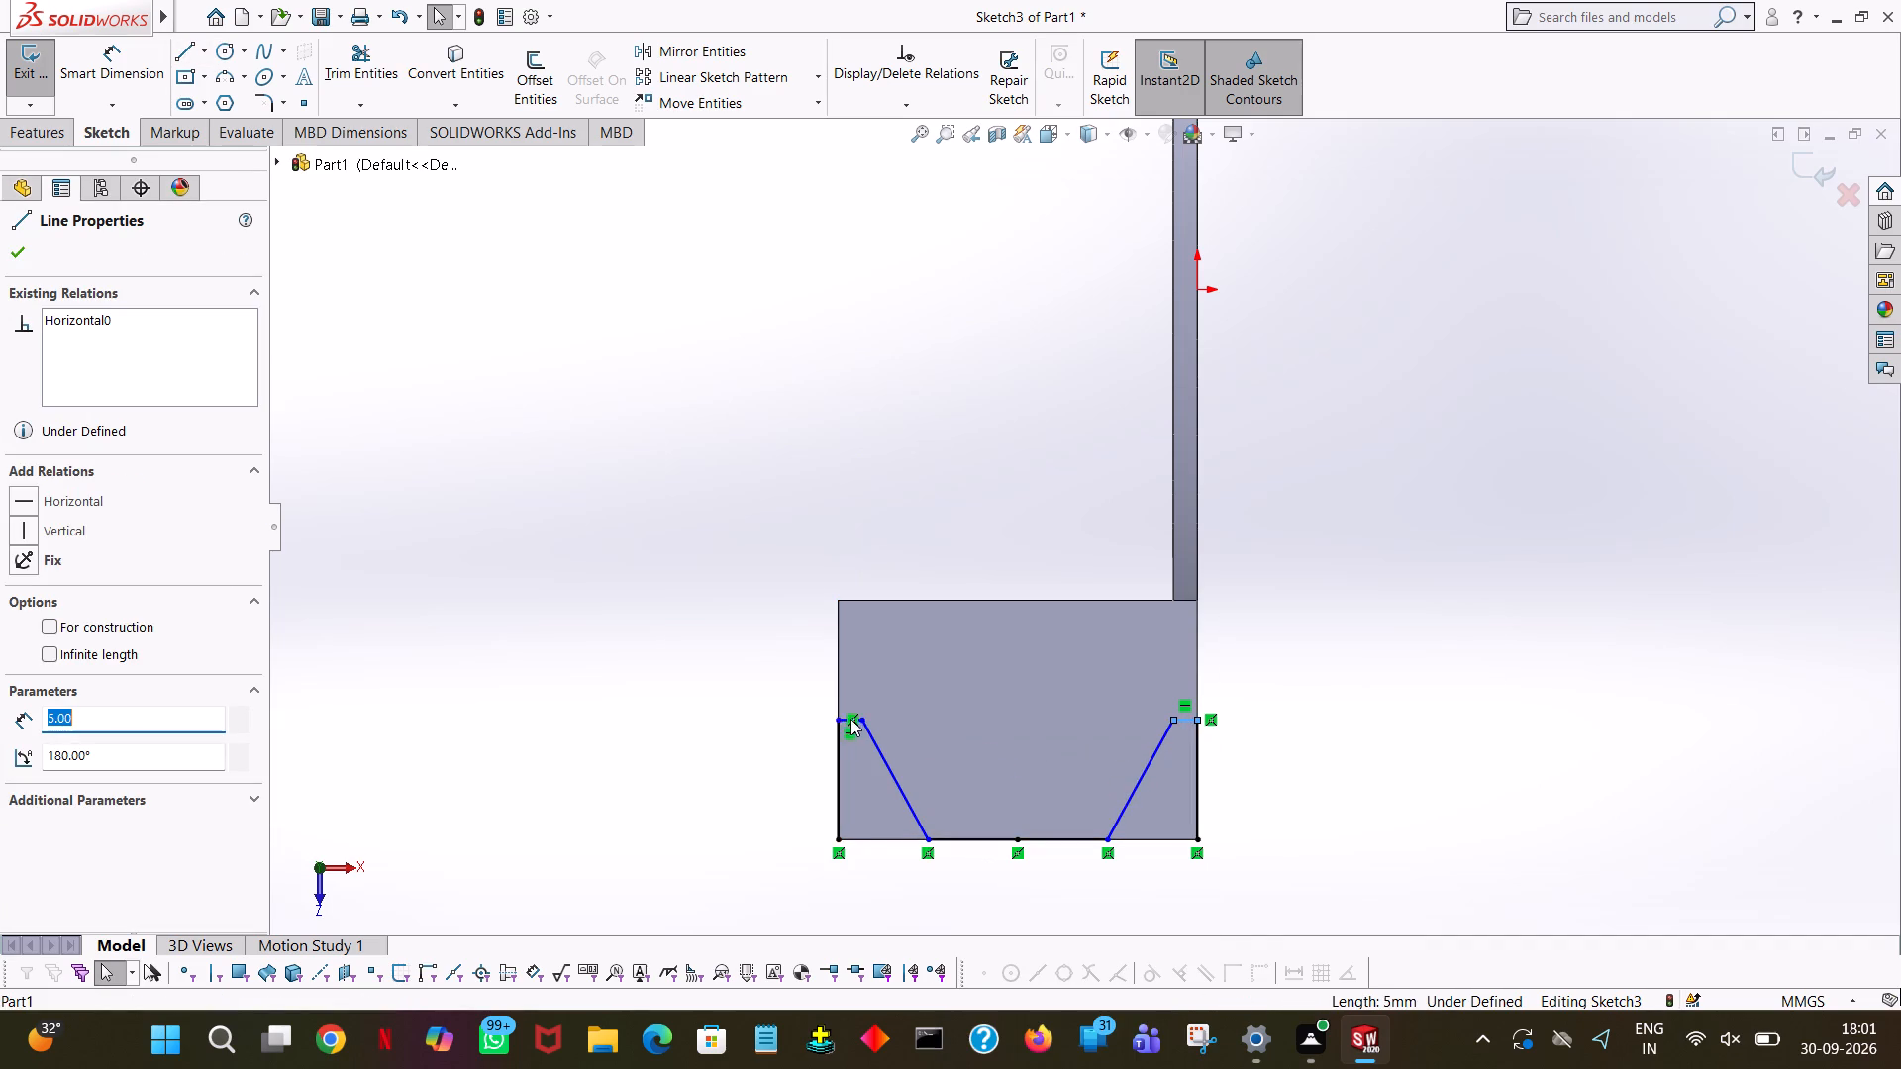
left_click(804, 781)
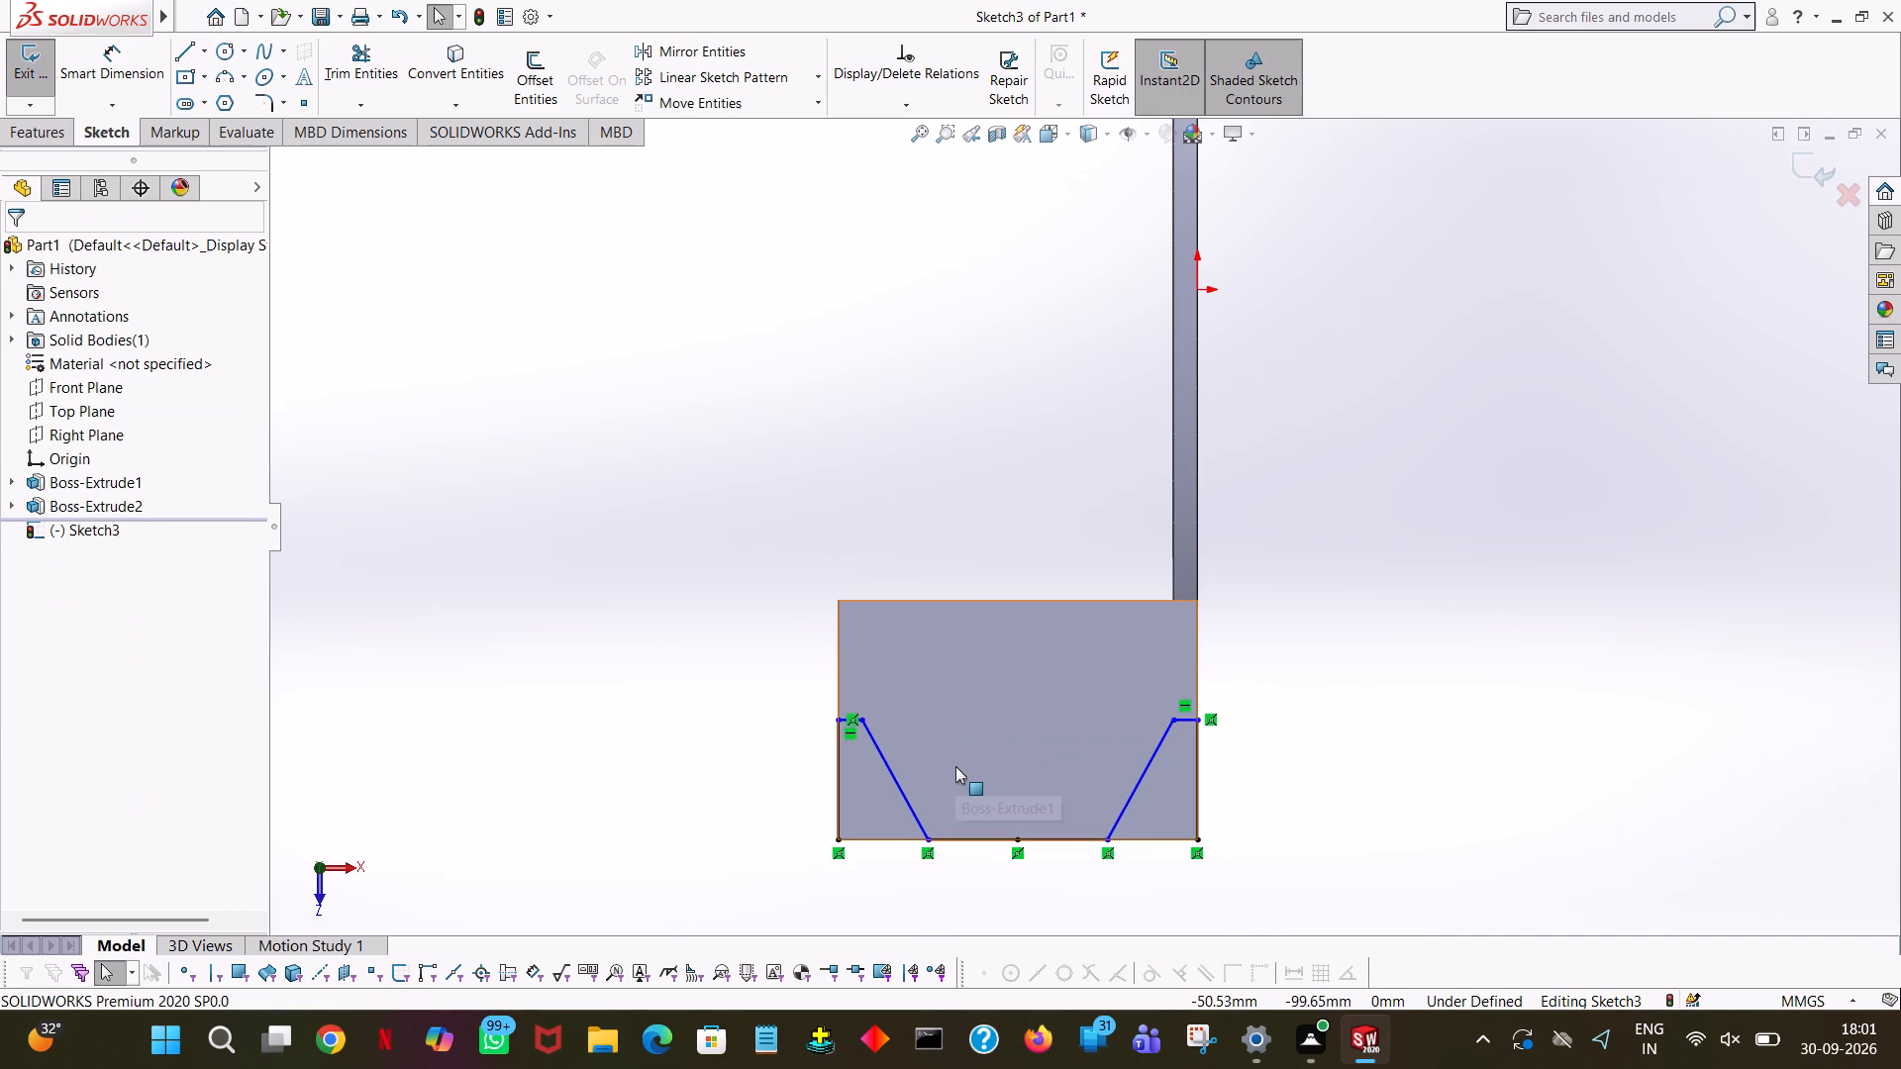
scroll(955, 766, "down", 3, "ctrl")
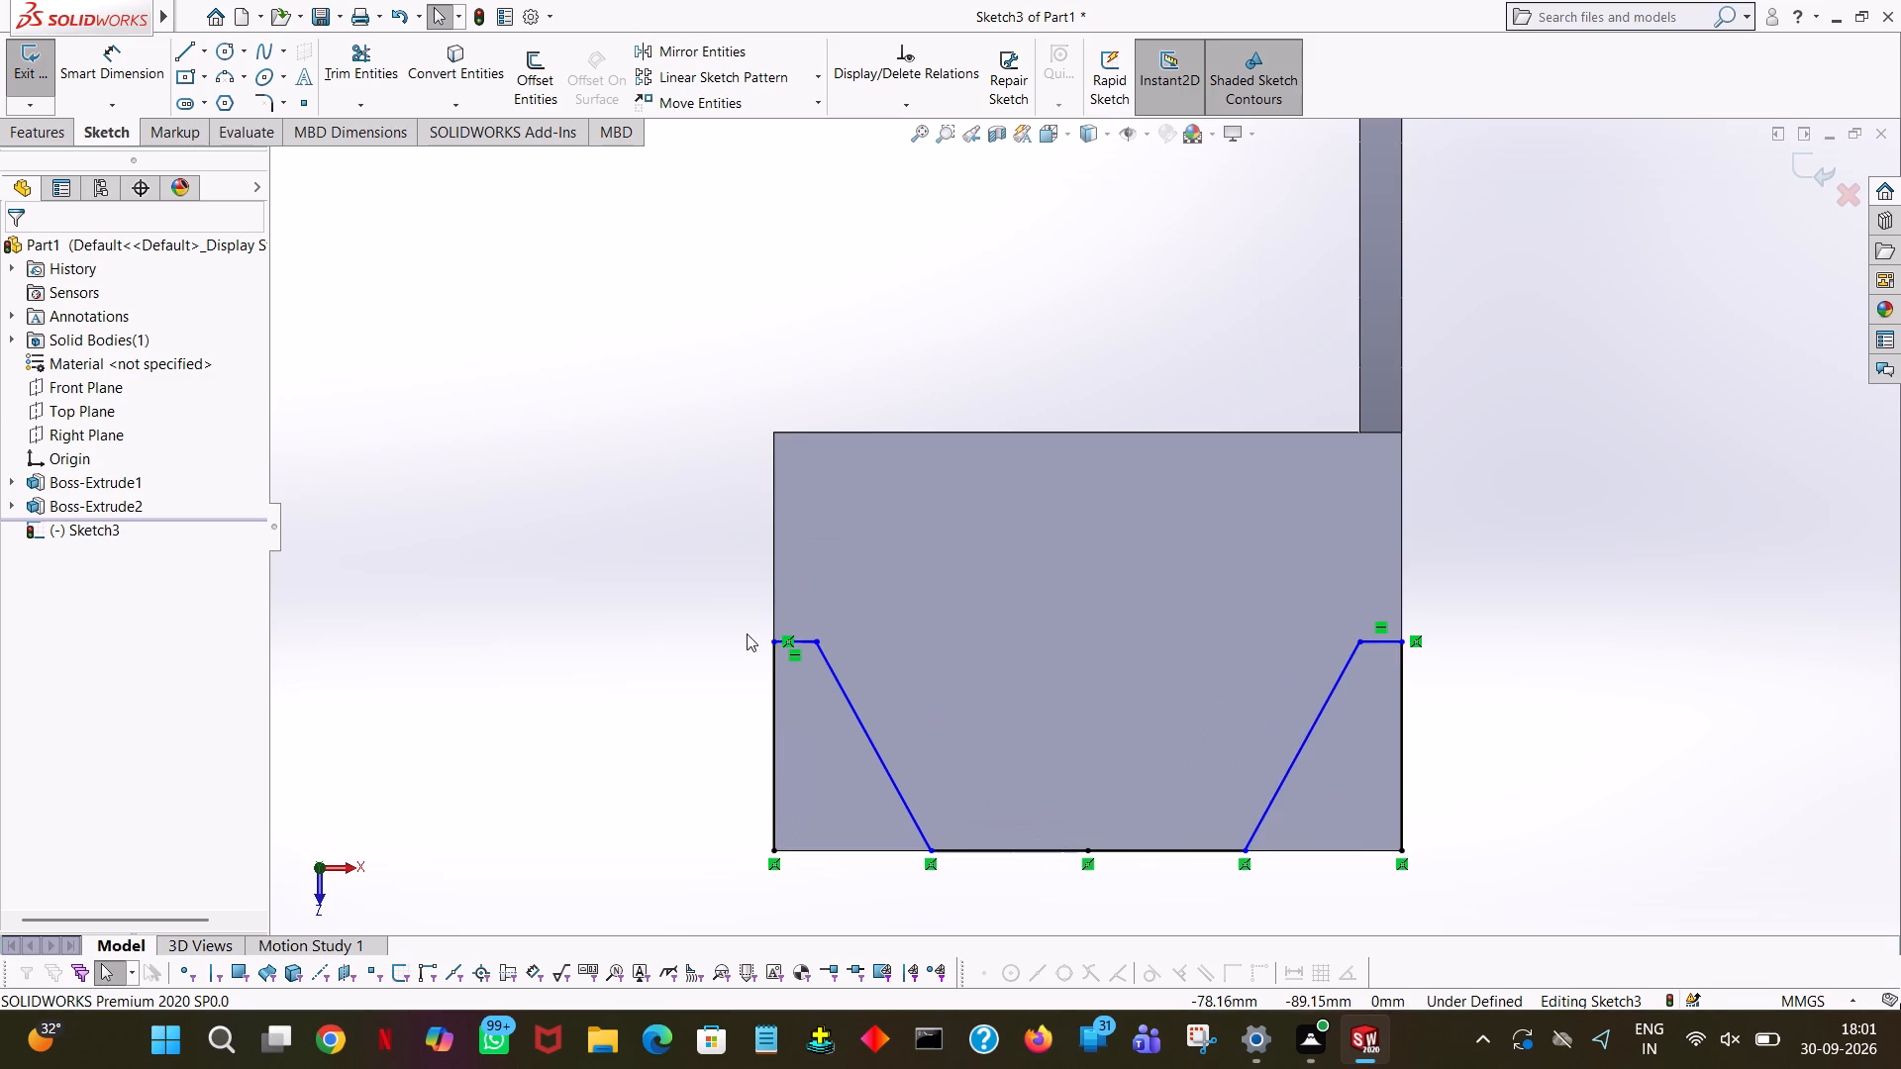
left_click(797, 641)
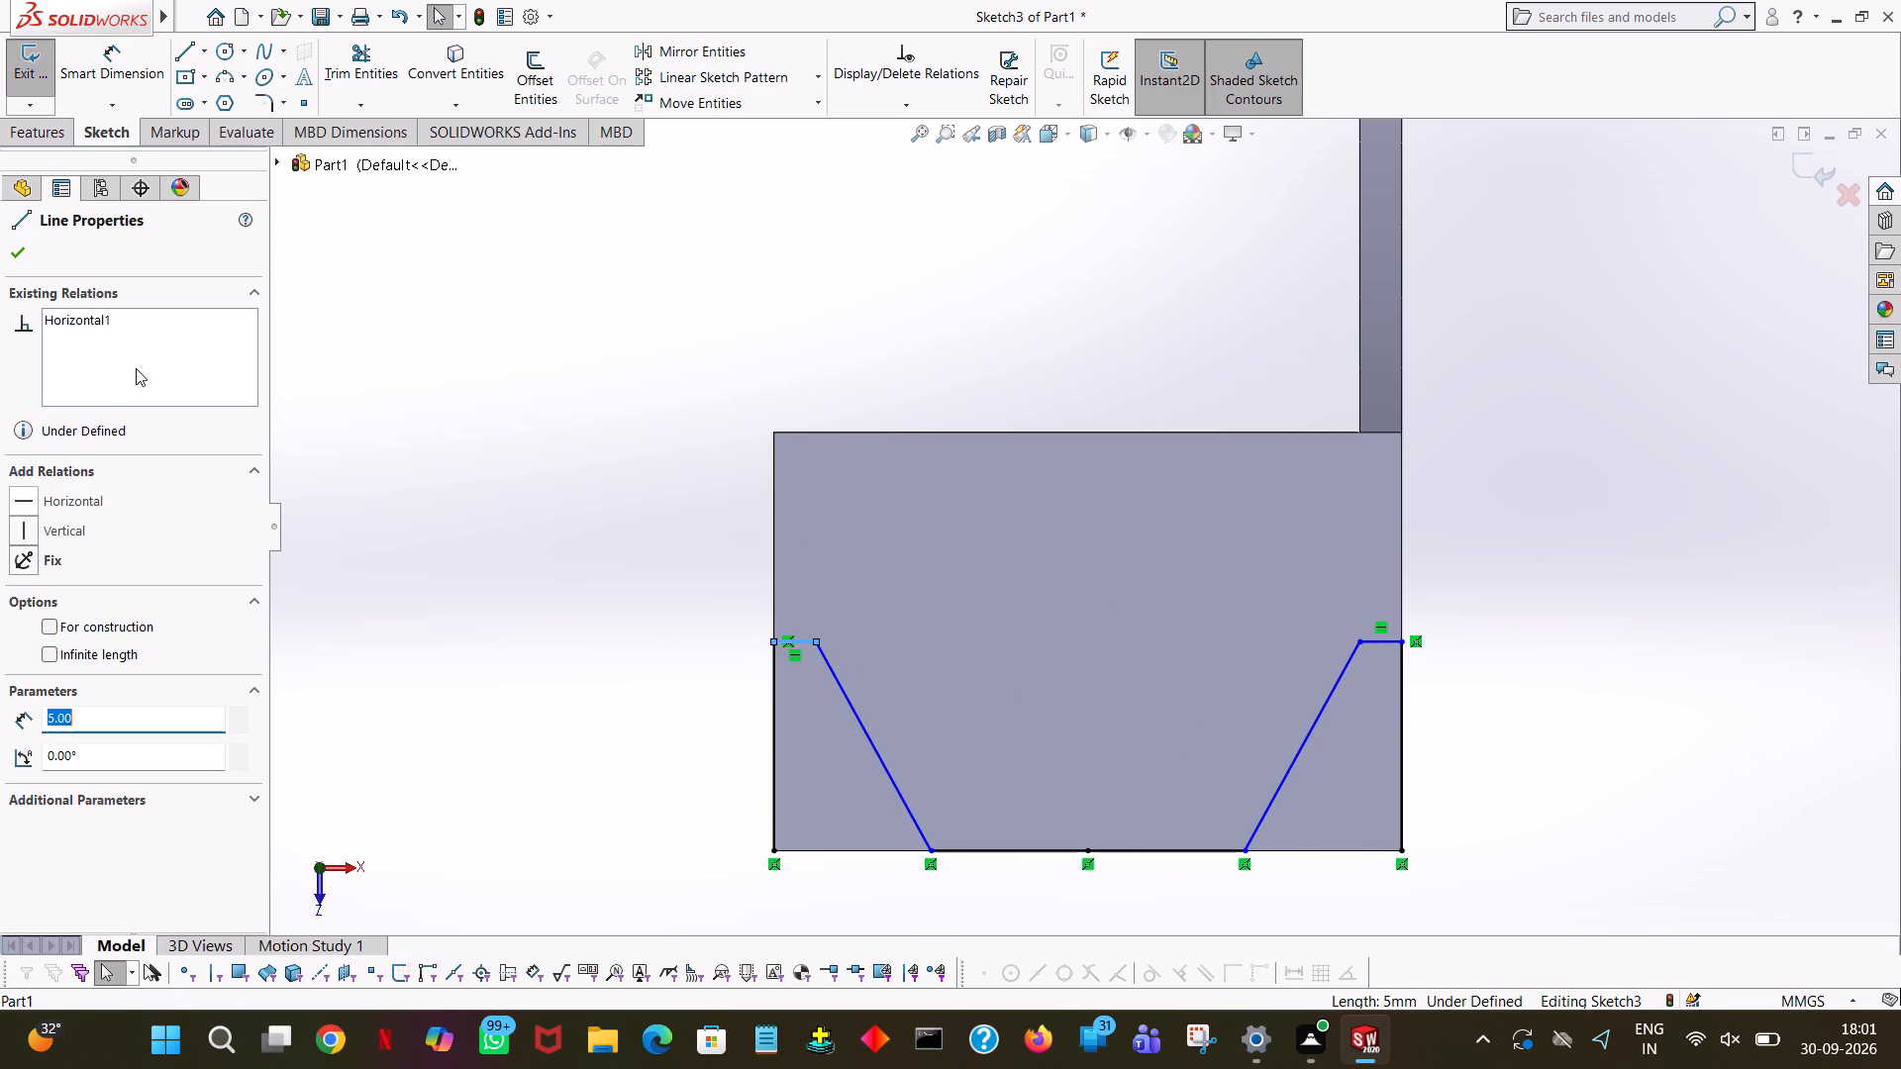
left_click(424, 365)
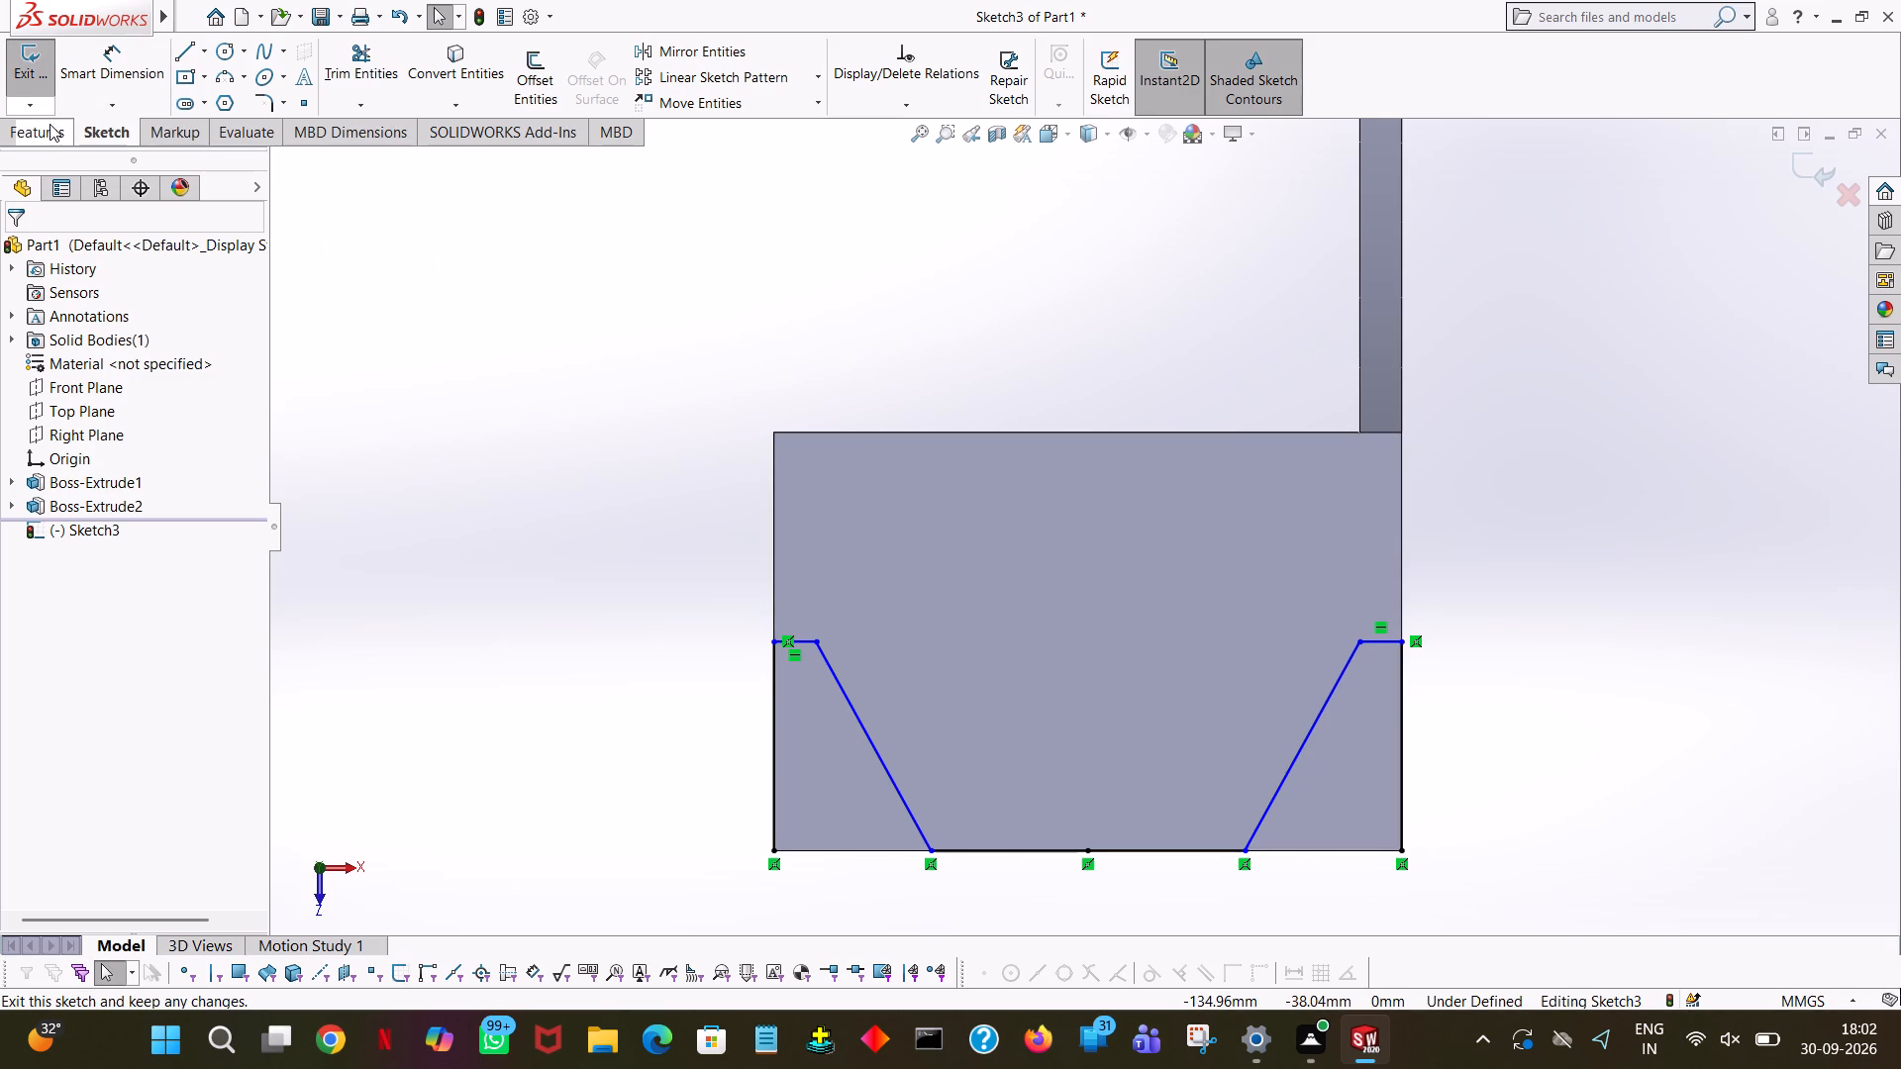
Close both corner profiles with horizontal lines along the front edge, from each outer corner to the foot of its slanted line.
left_click(191, 52)
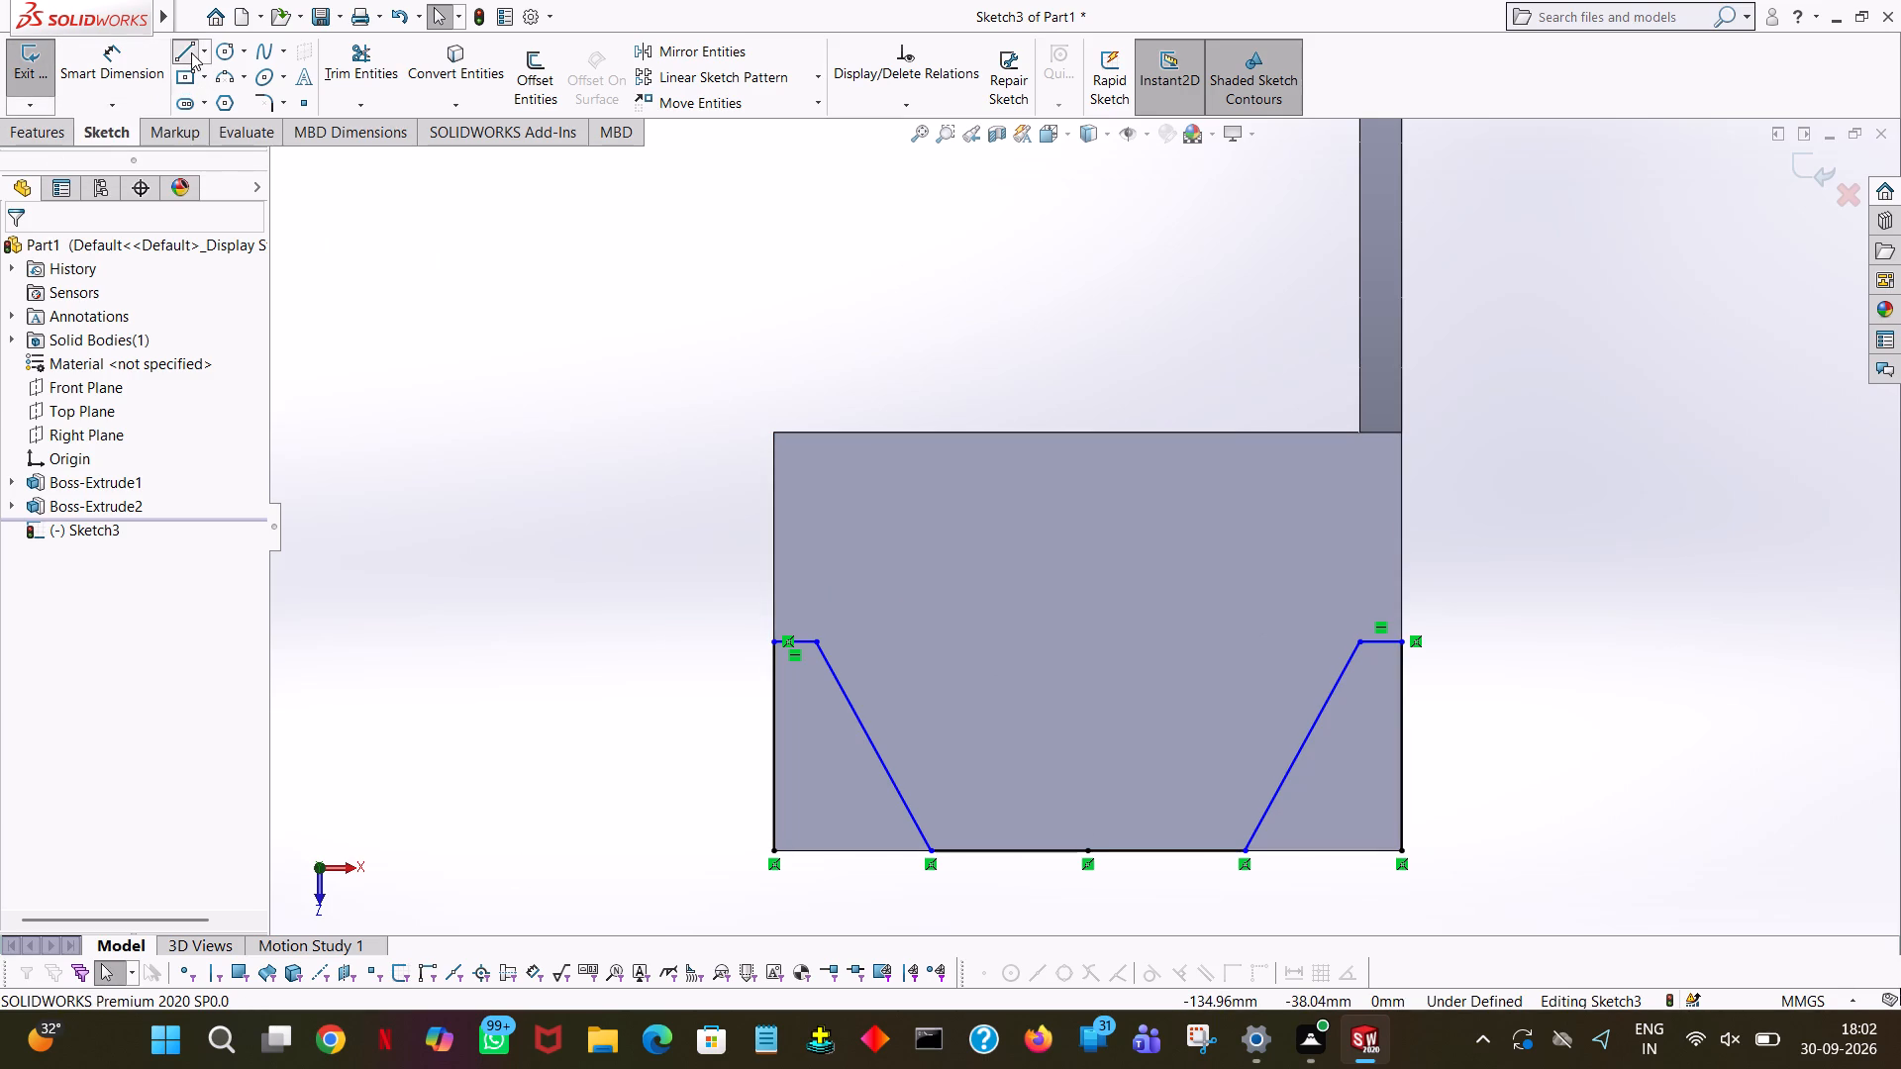
left_click(774, 852)
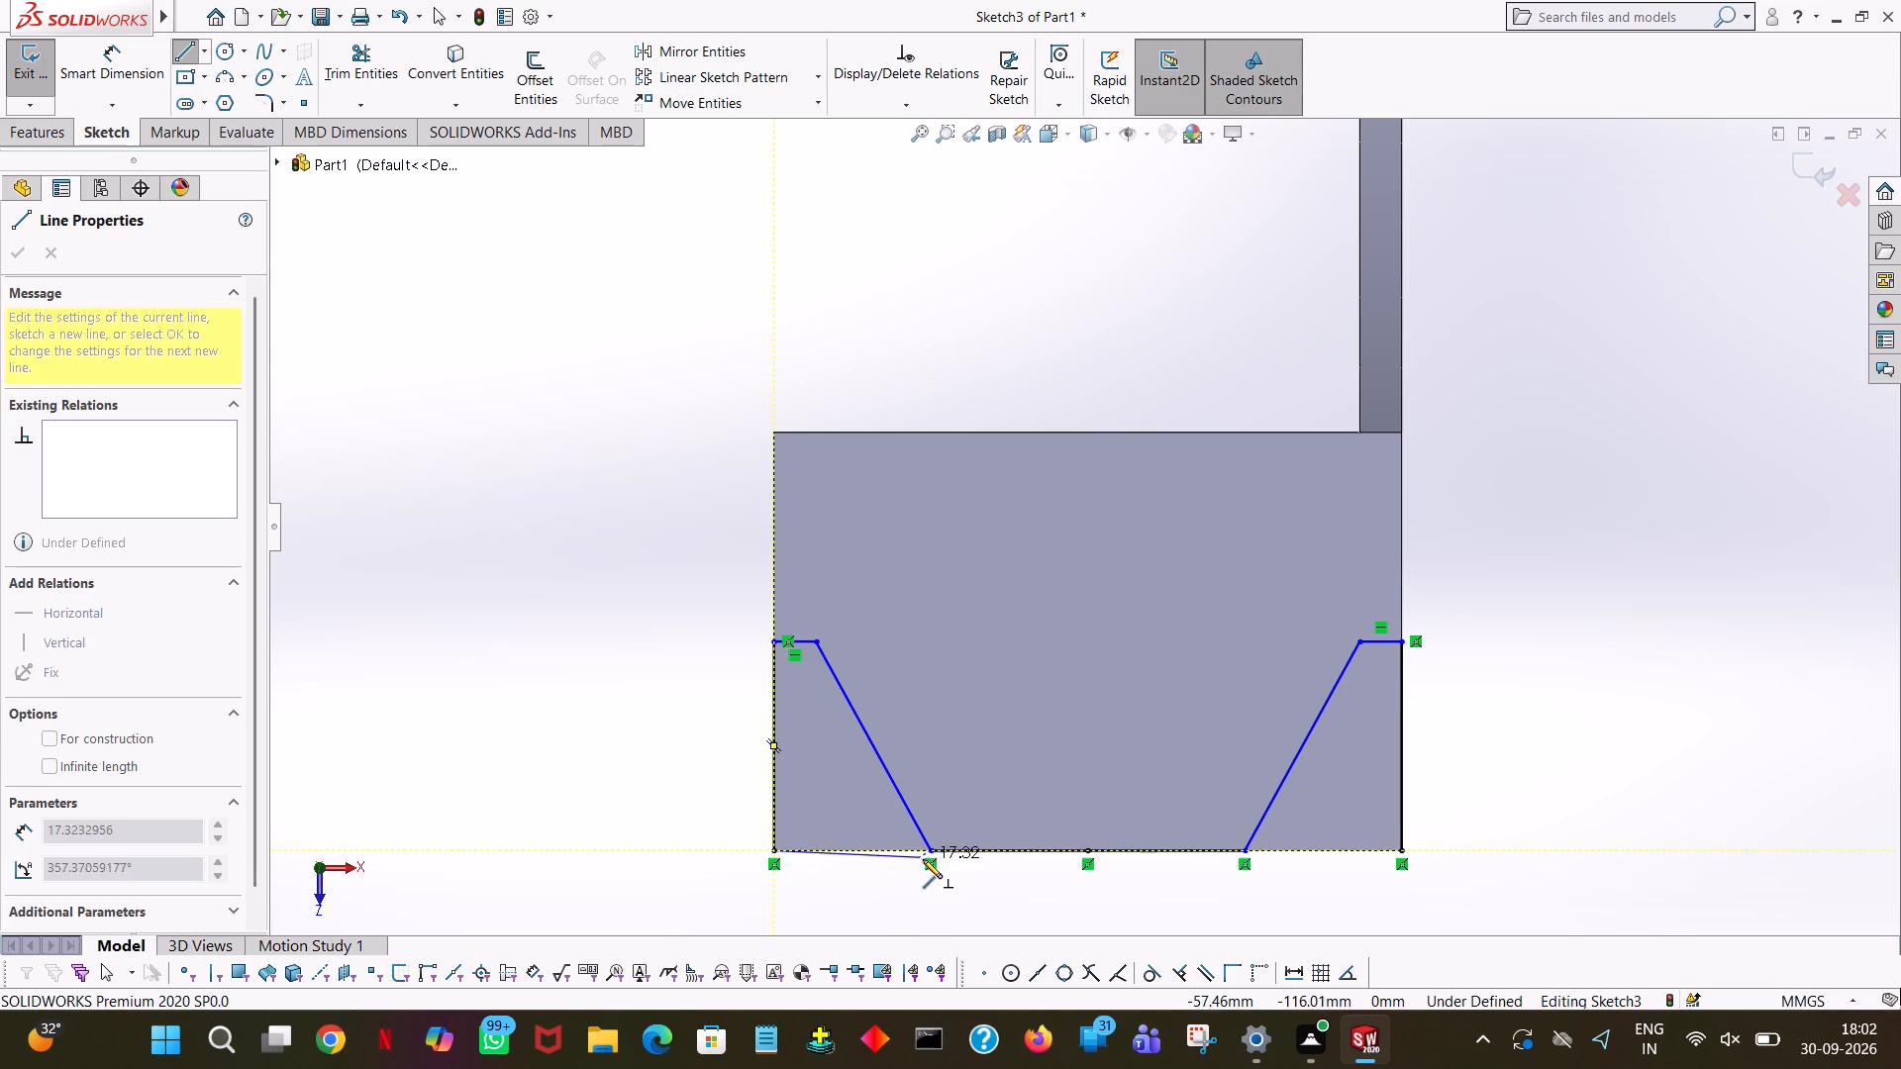
left_click(930, 850)
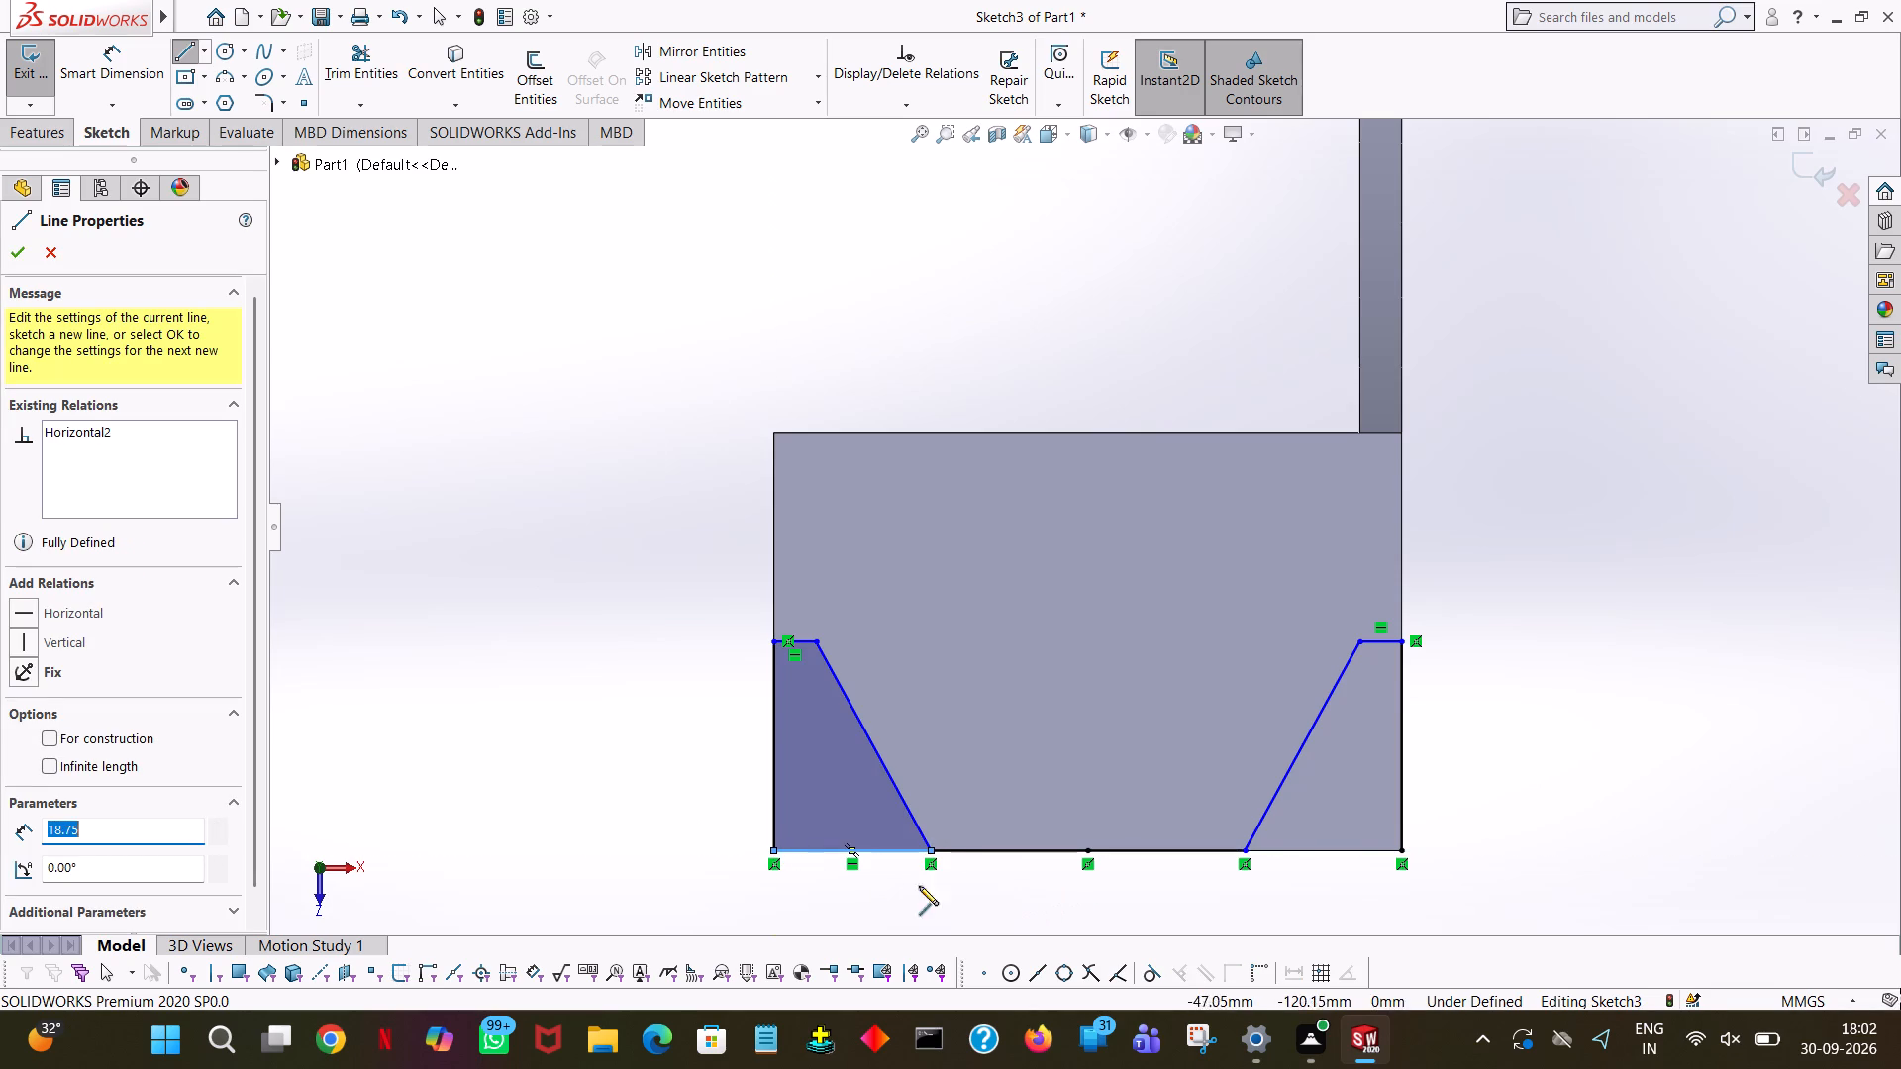
left_click(1403, 850)
left_click(1244, 850)
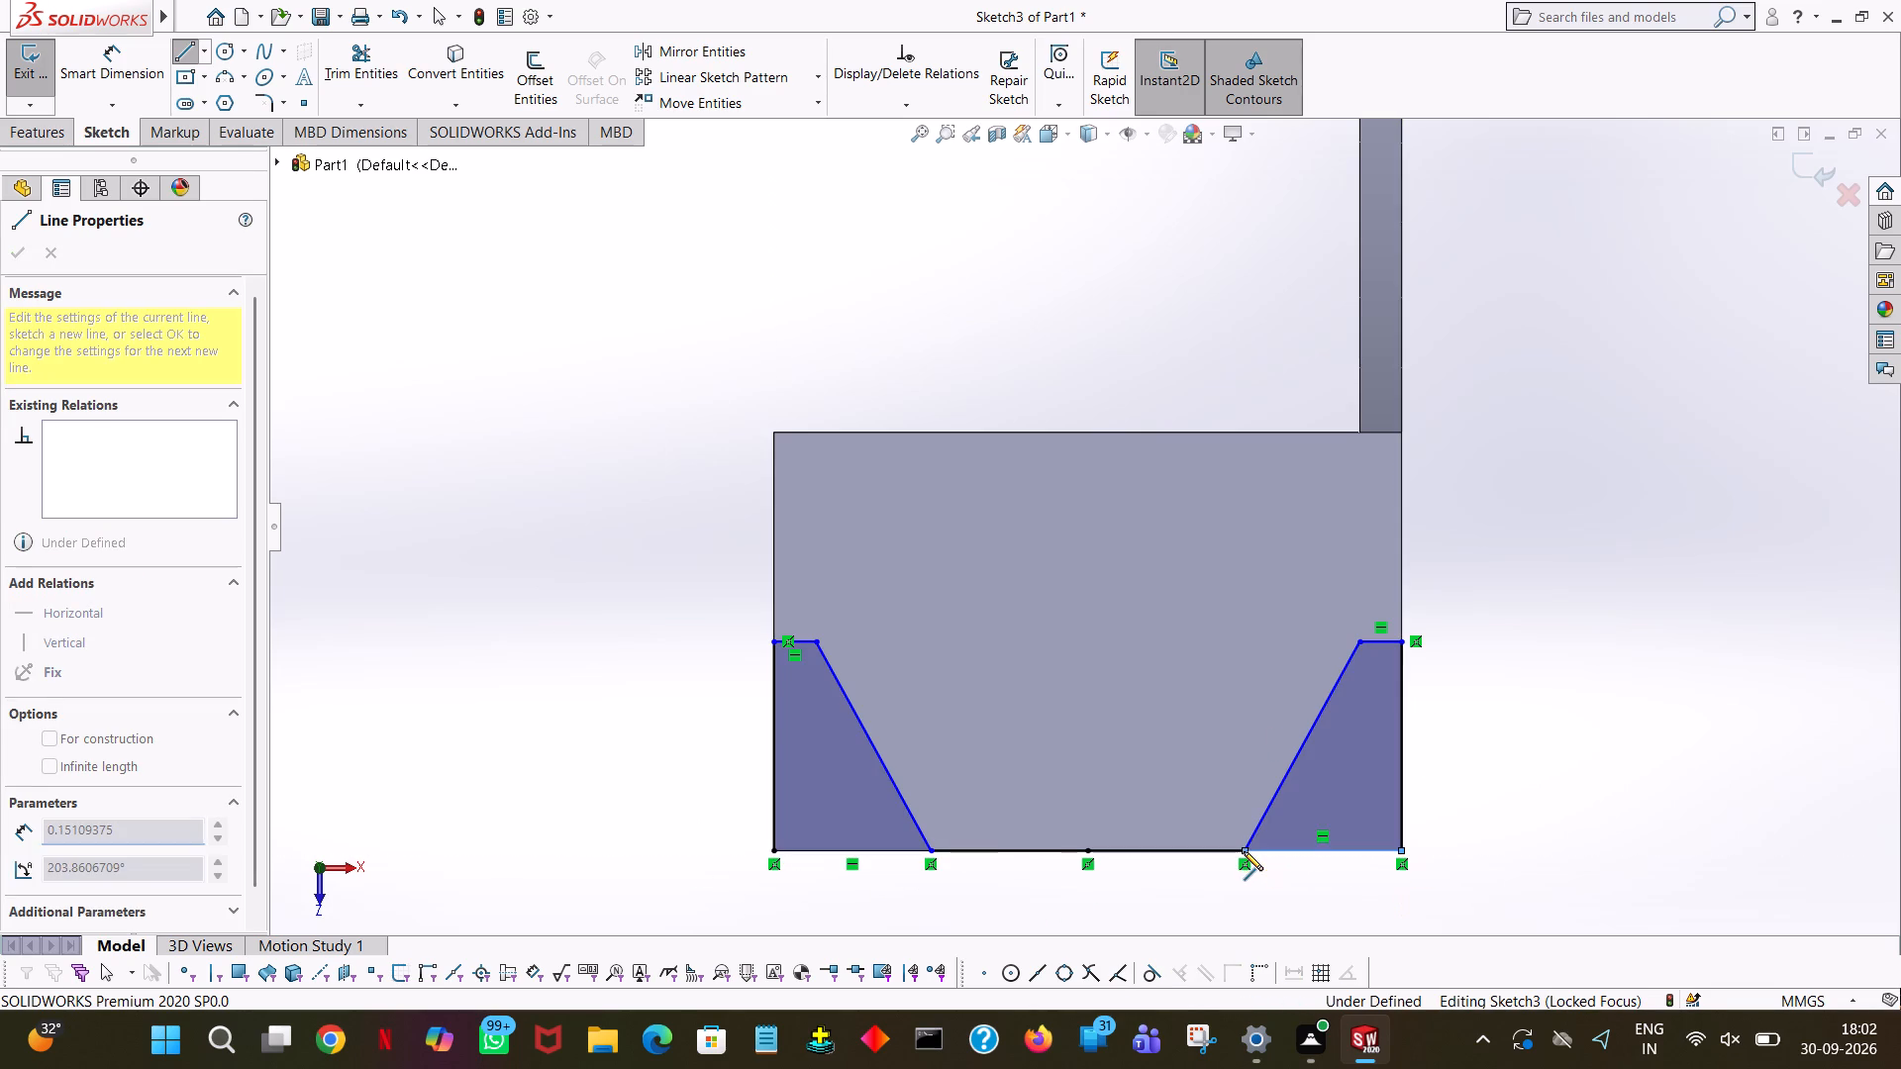
right_click(410, 314)
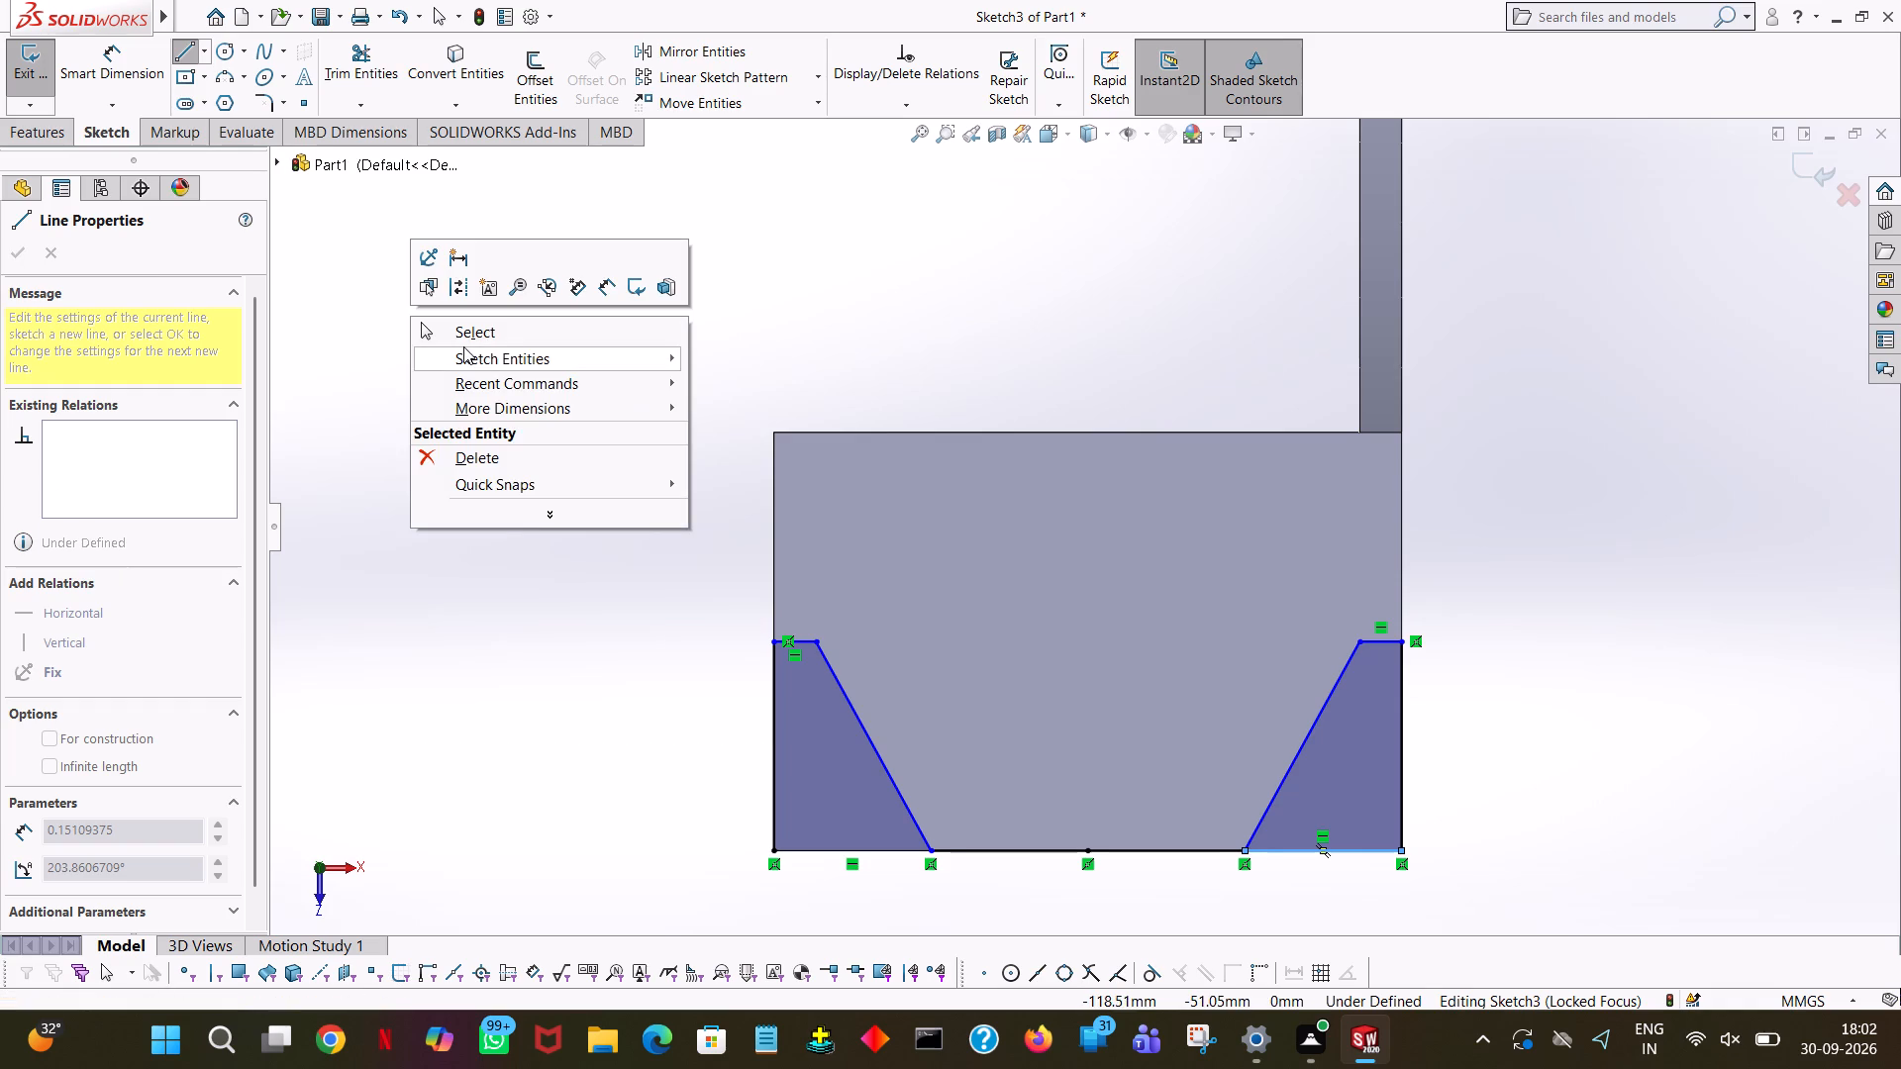
left_click(480, 330)
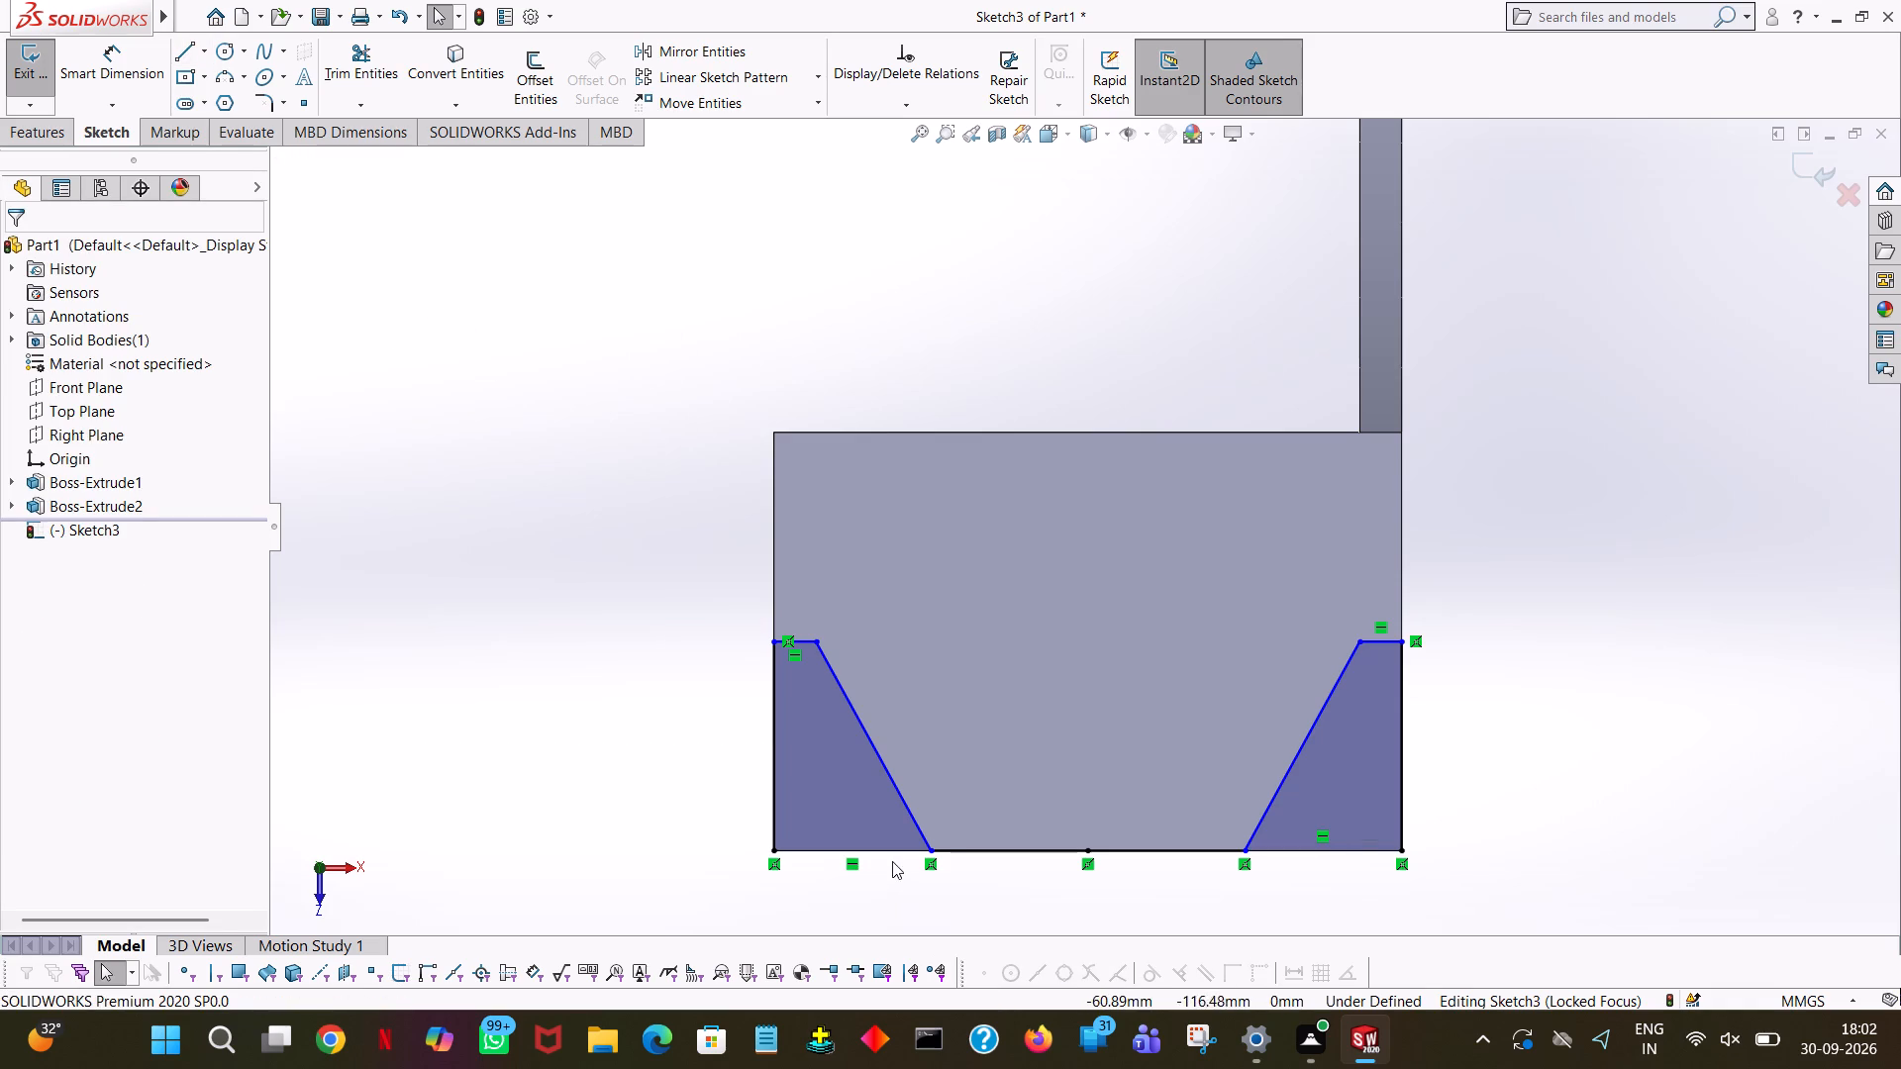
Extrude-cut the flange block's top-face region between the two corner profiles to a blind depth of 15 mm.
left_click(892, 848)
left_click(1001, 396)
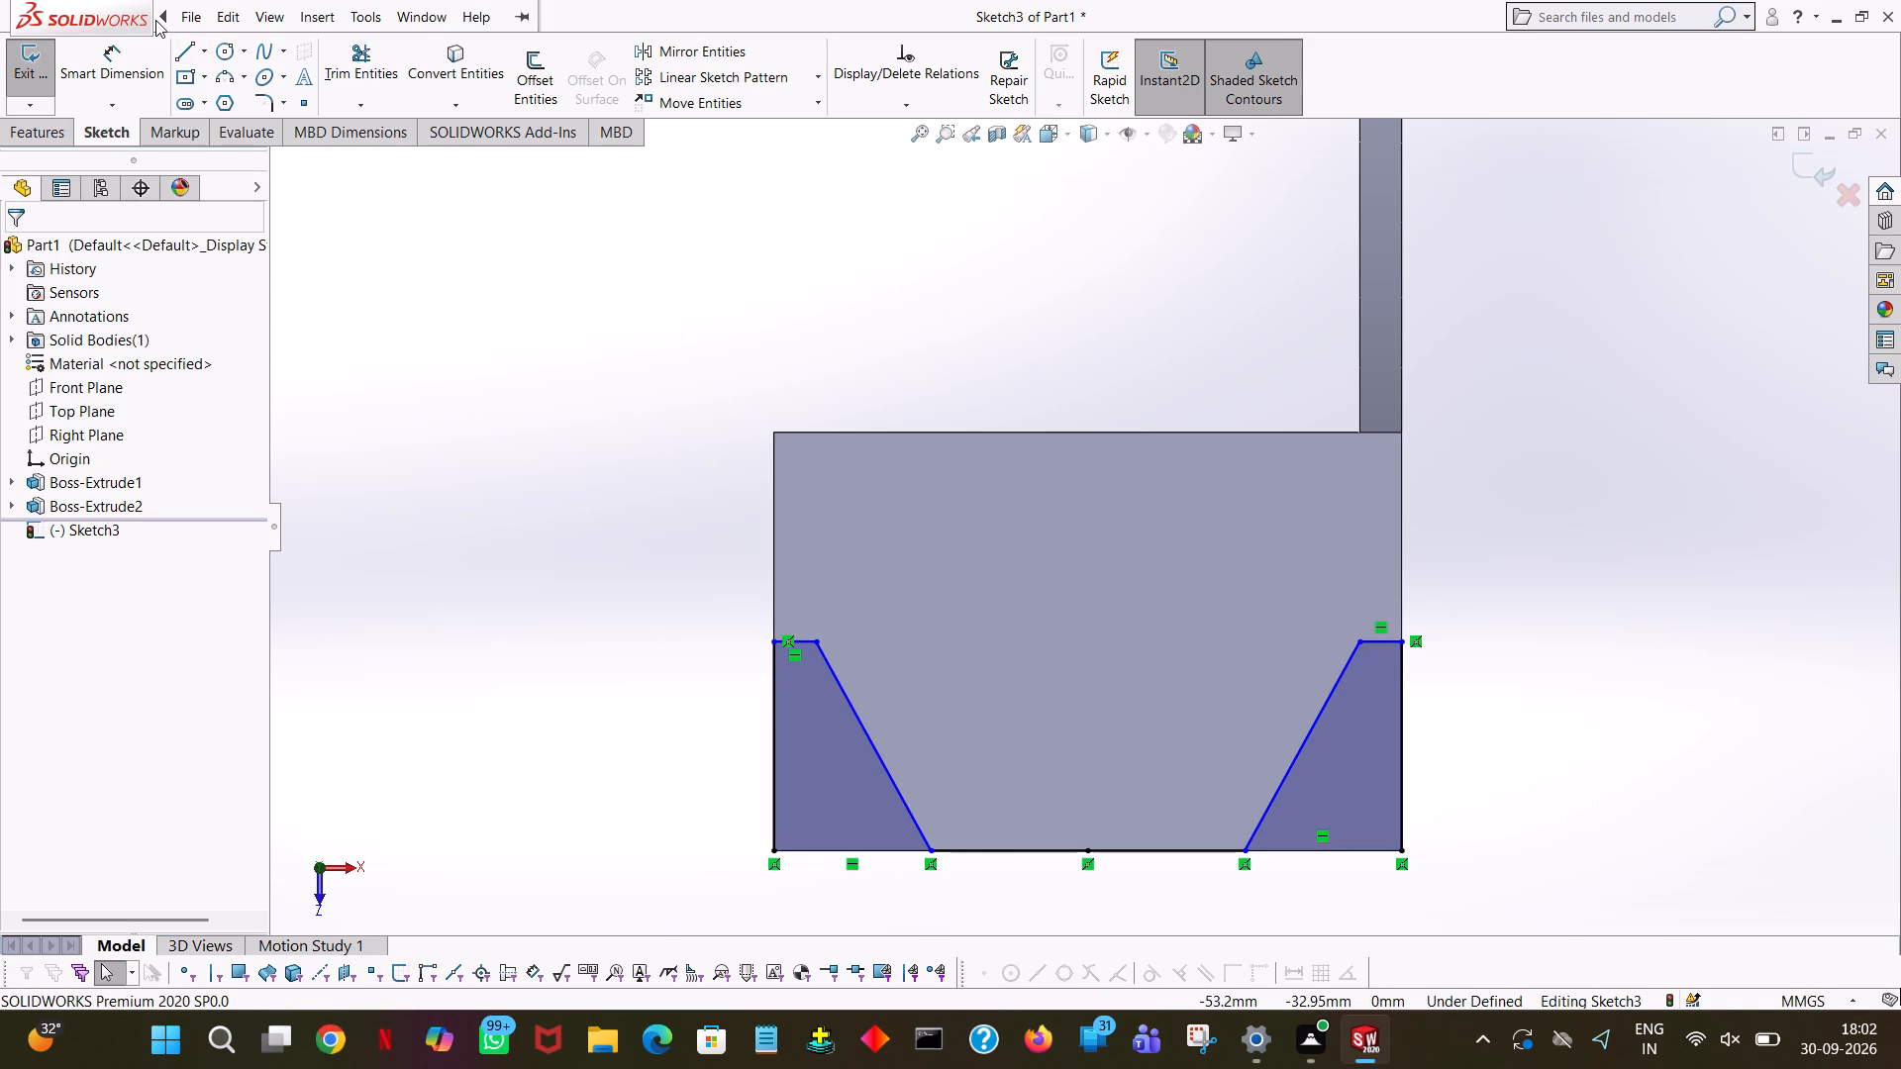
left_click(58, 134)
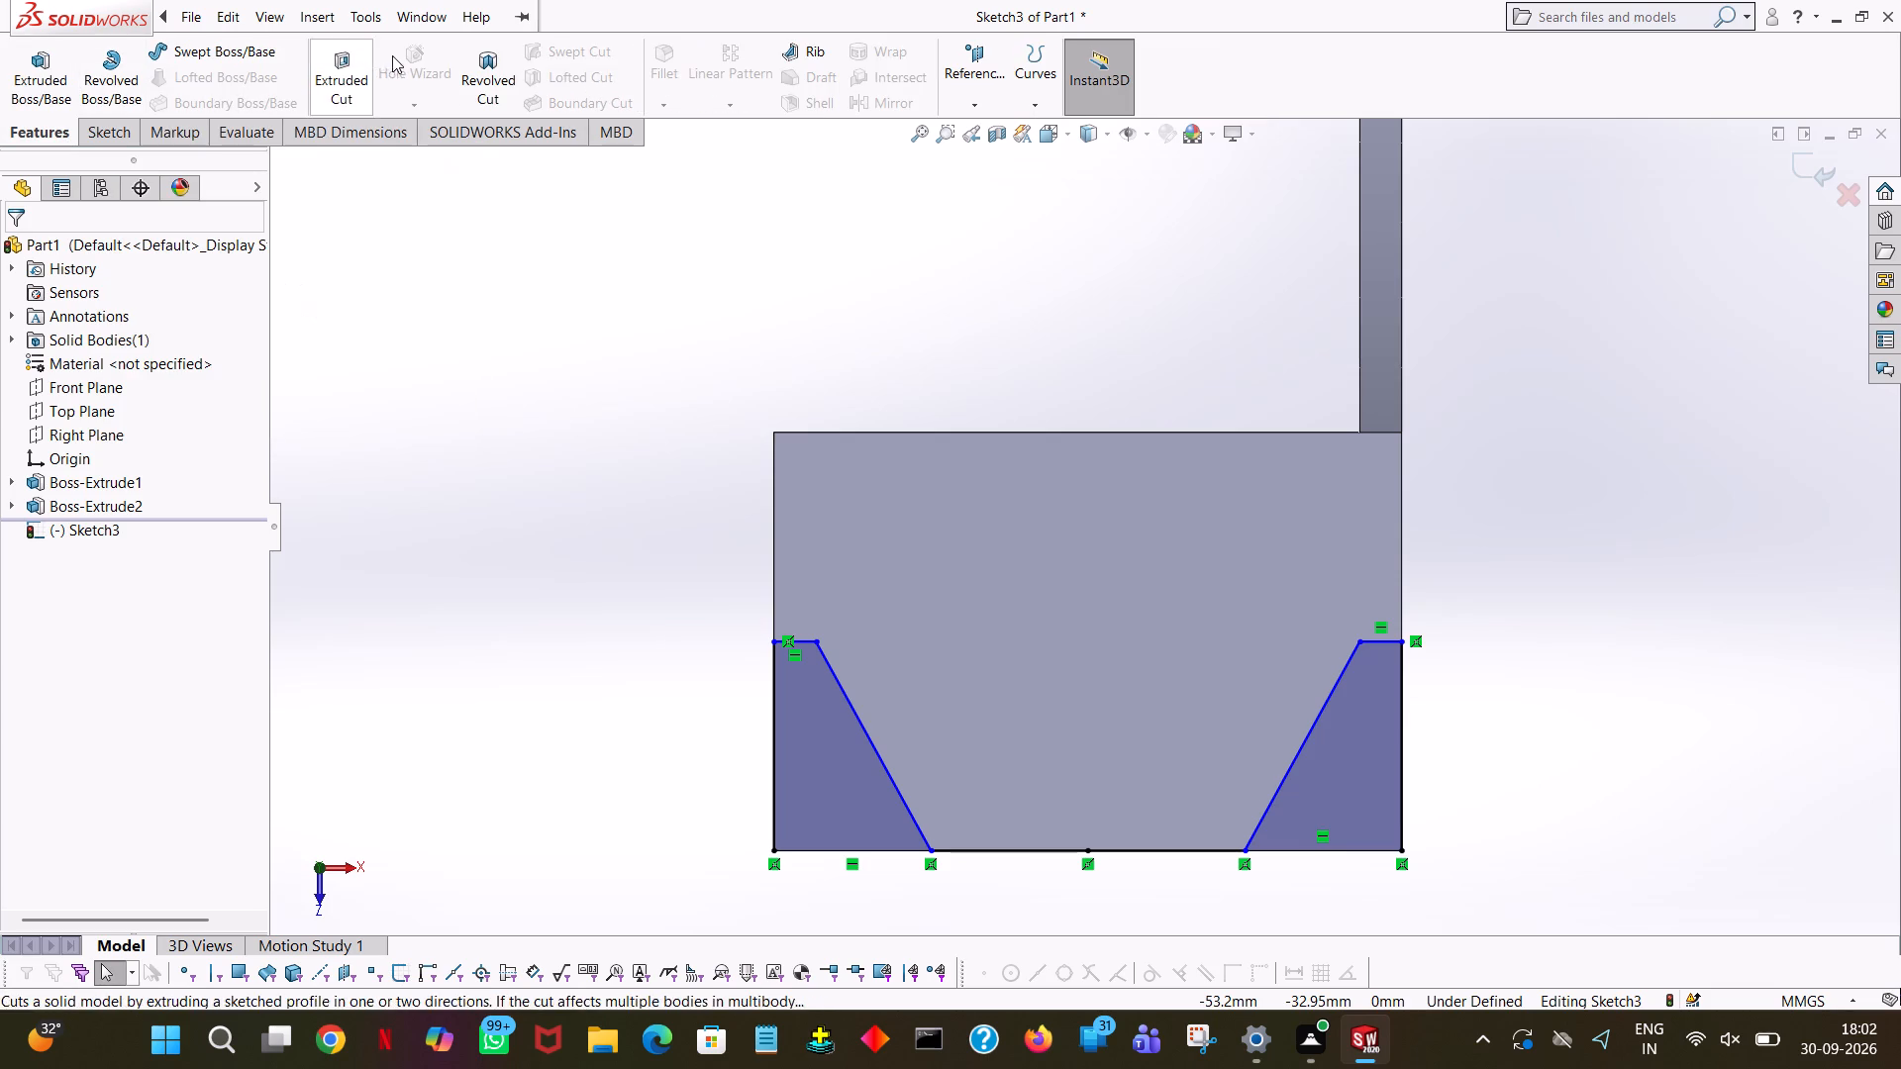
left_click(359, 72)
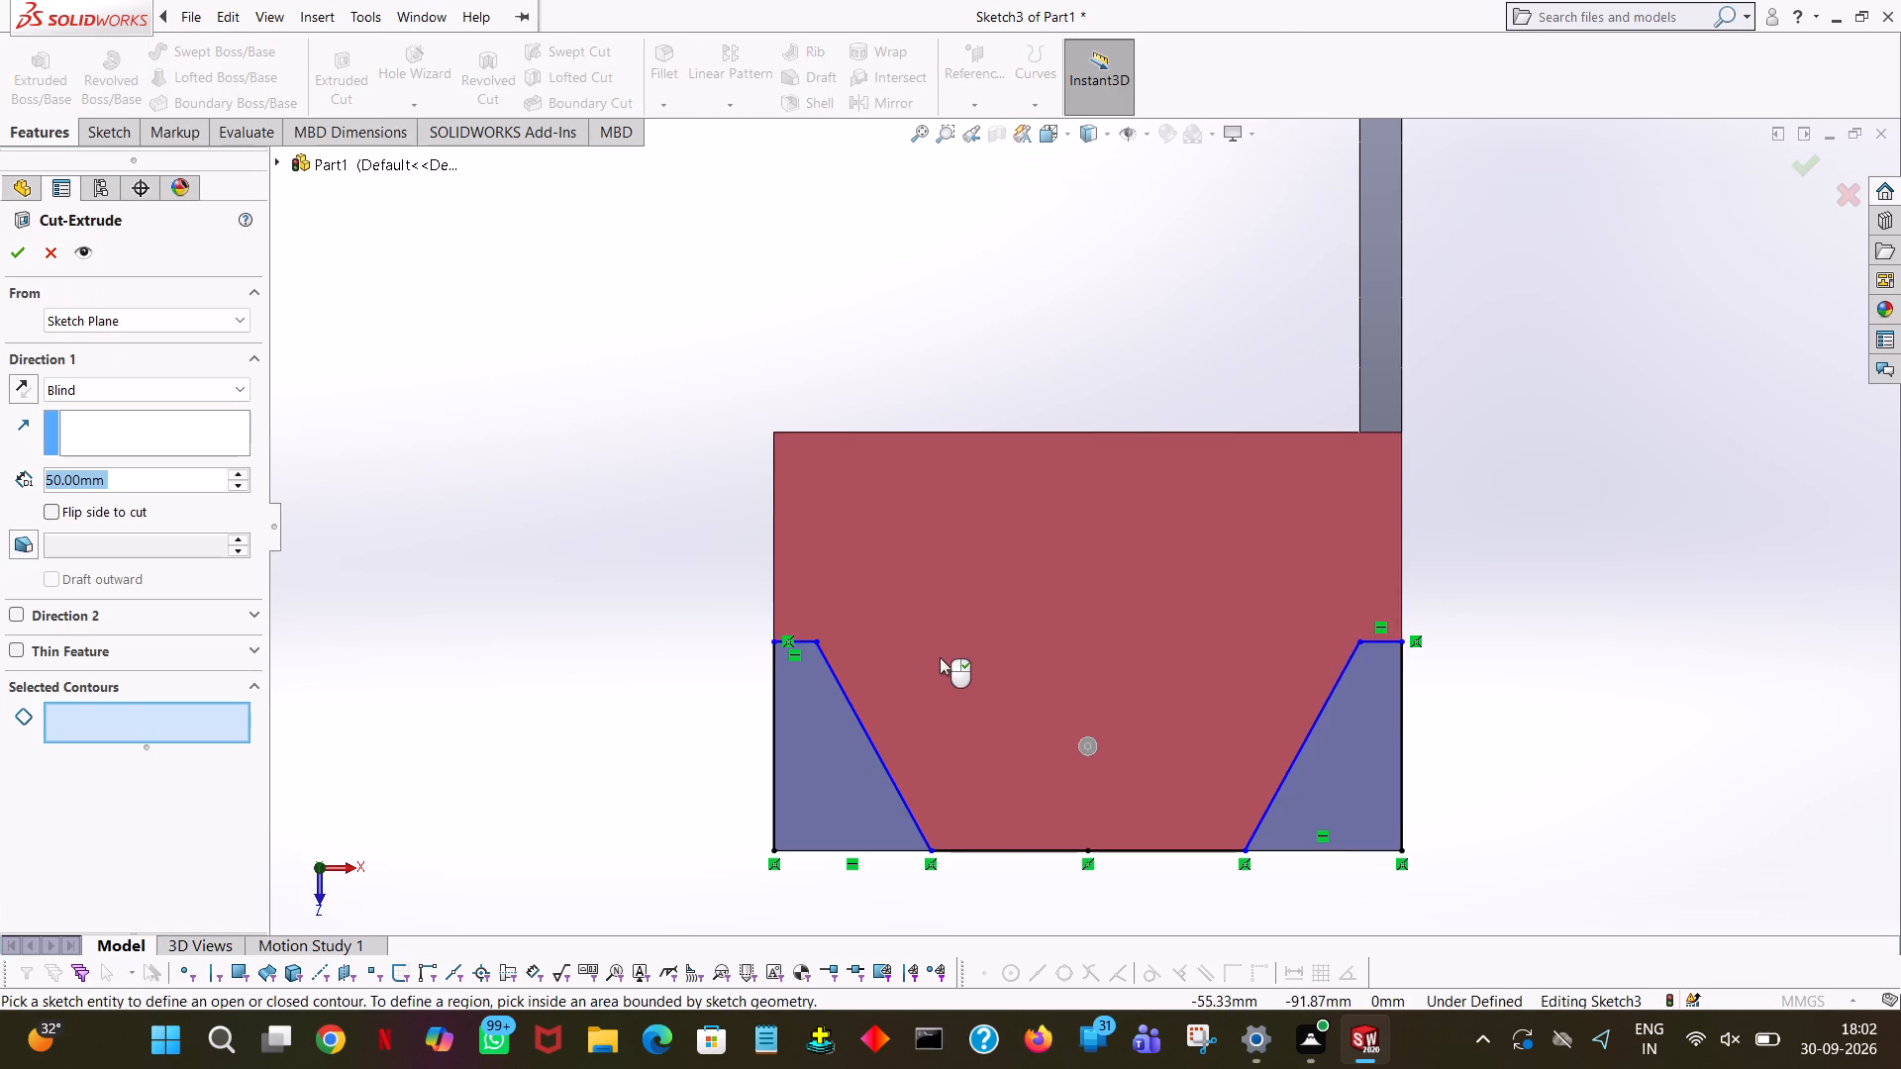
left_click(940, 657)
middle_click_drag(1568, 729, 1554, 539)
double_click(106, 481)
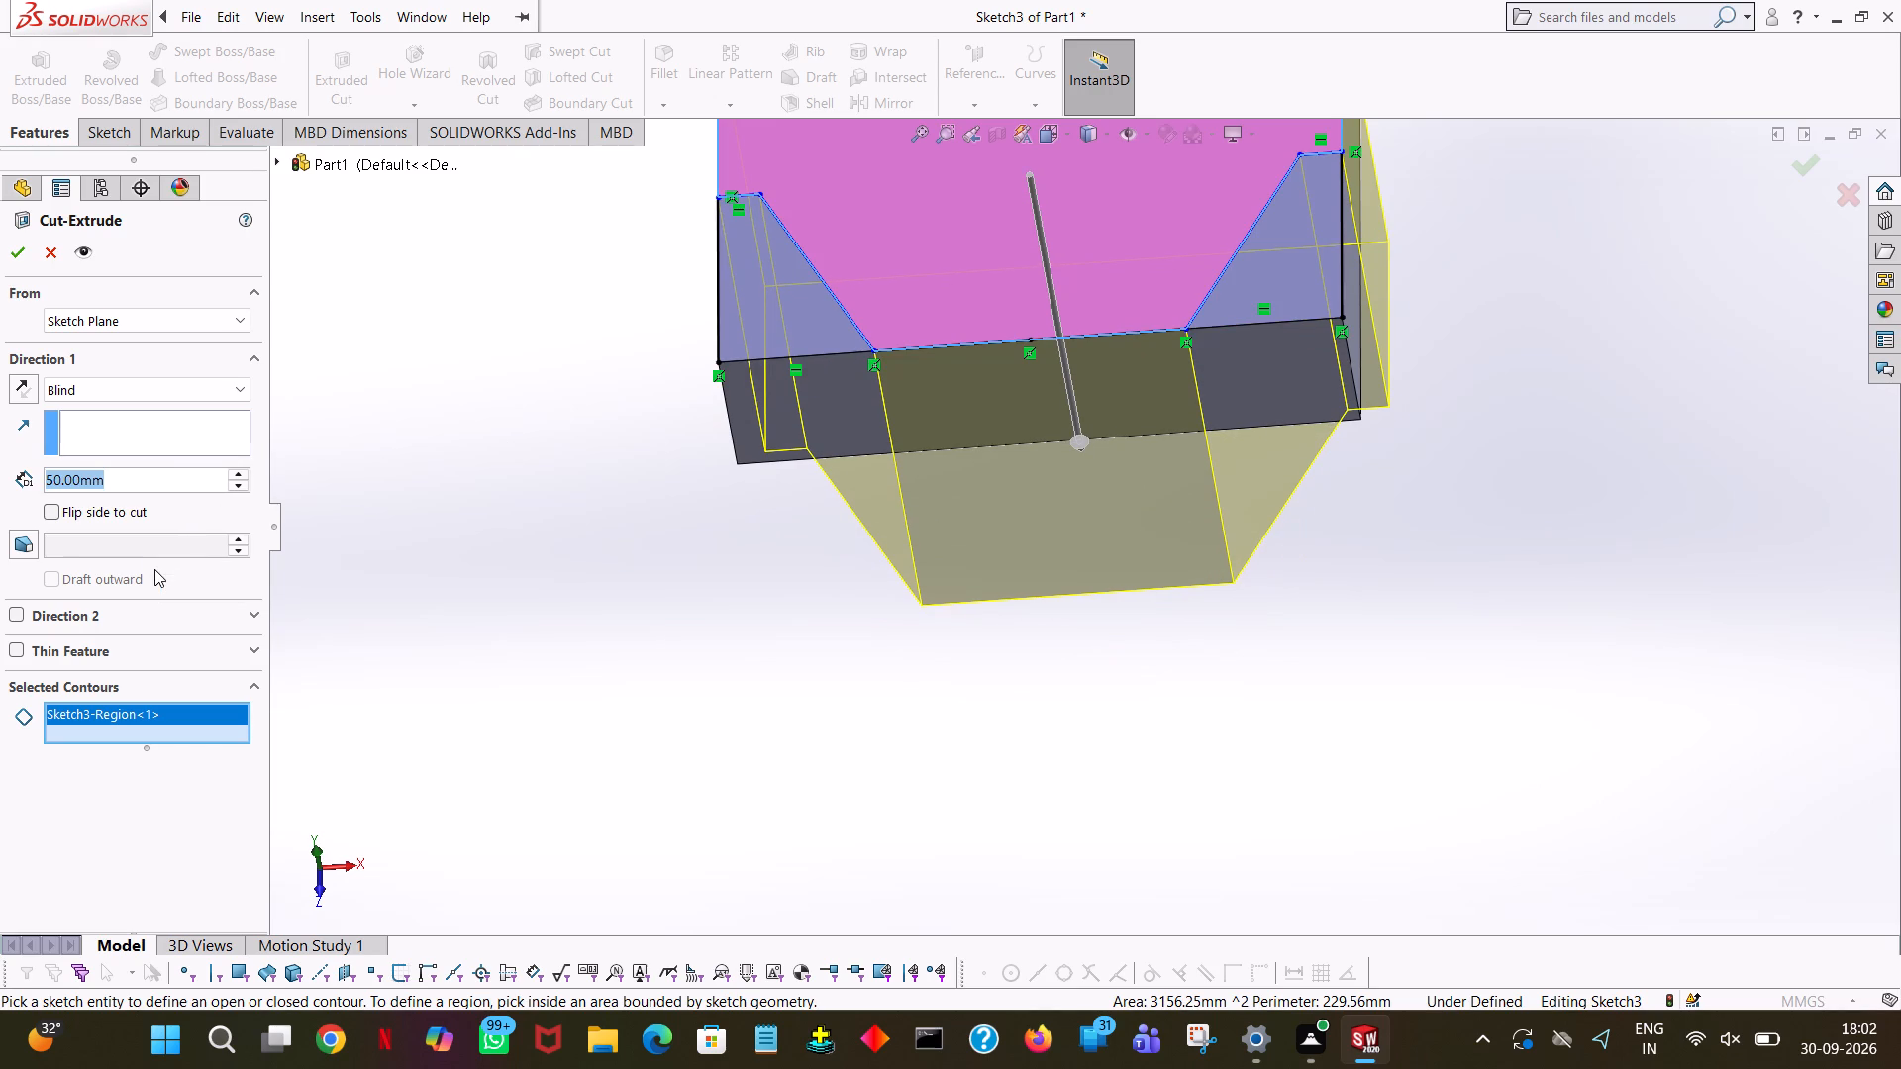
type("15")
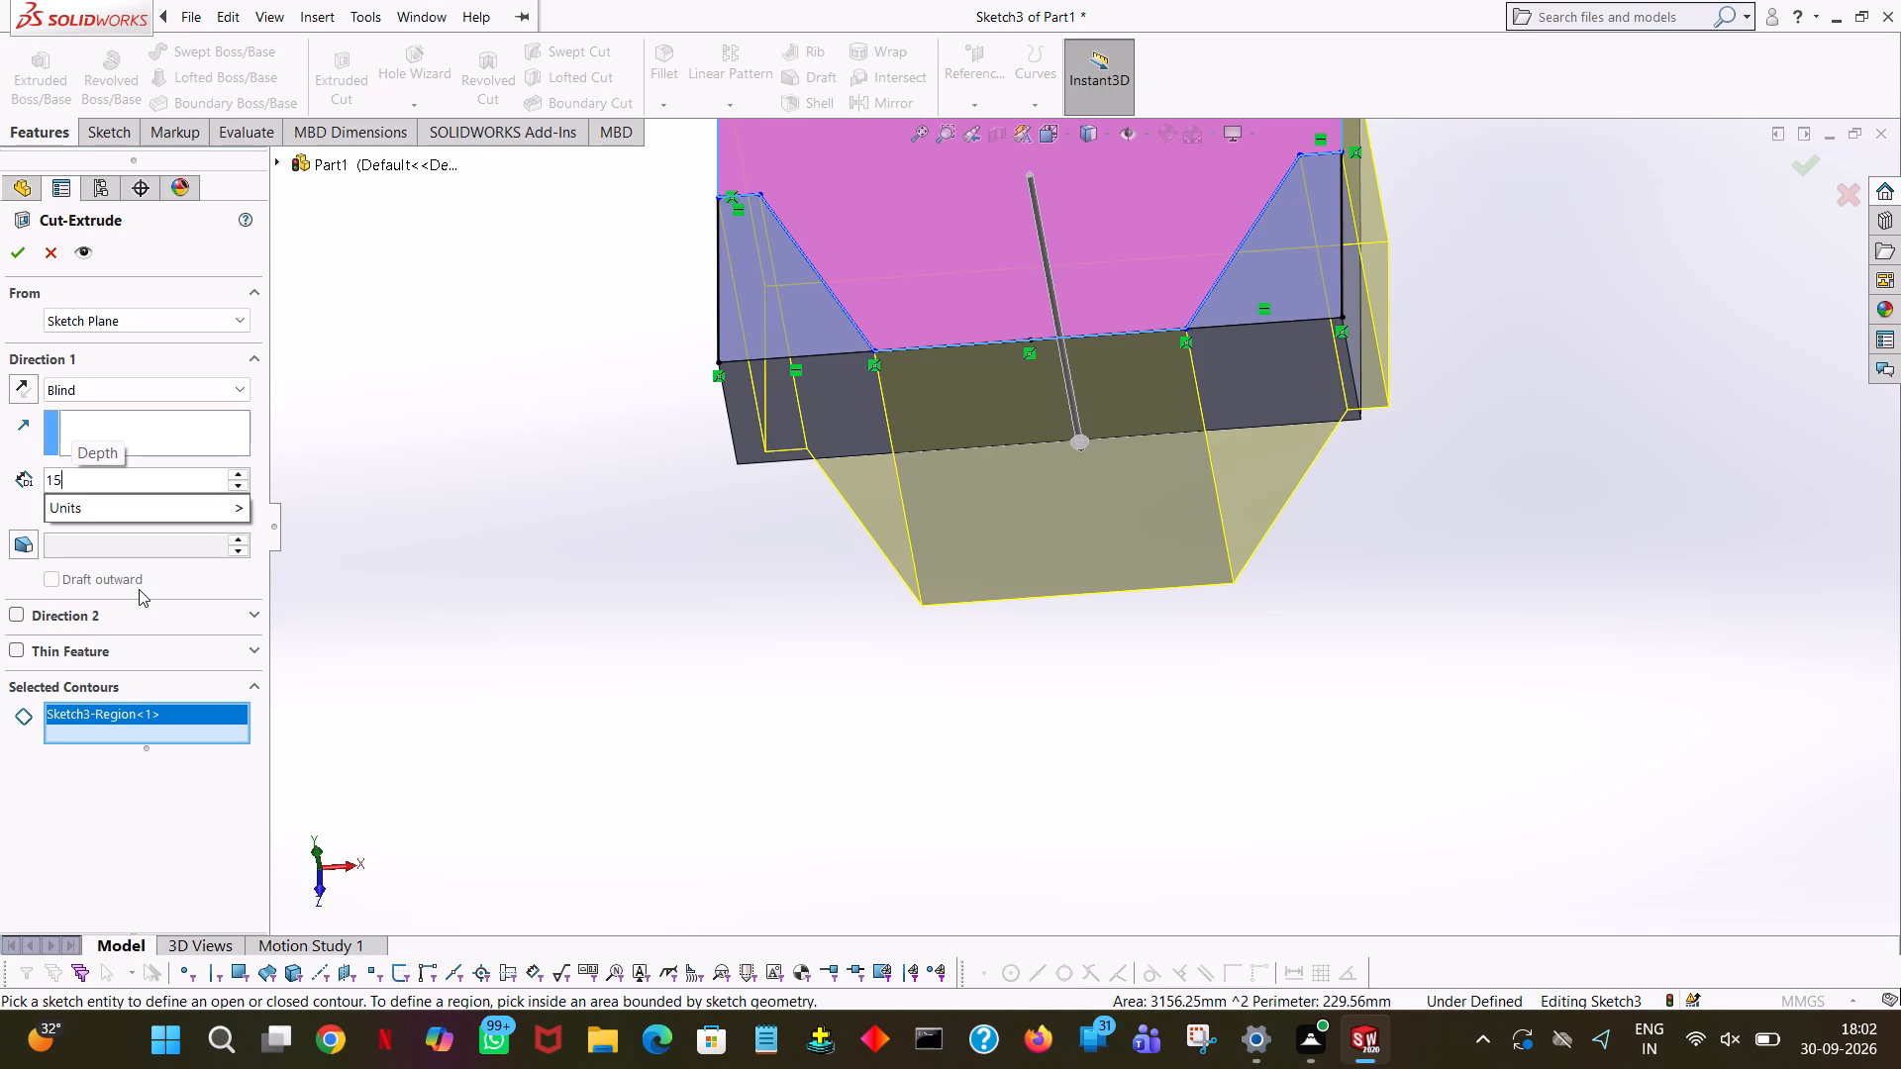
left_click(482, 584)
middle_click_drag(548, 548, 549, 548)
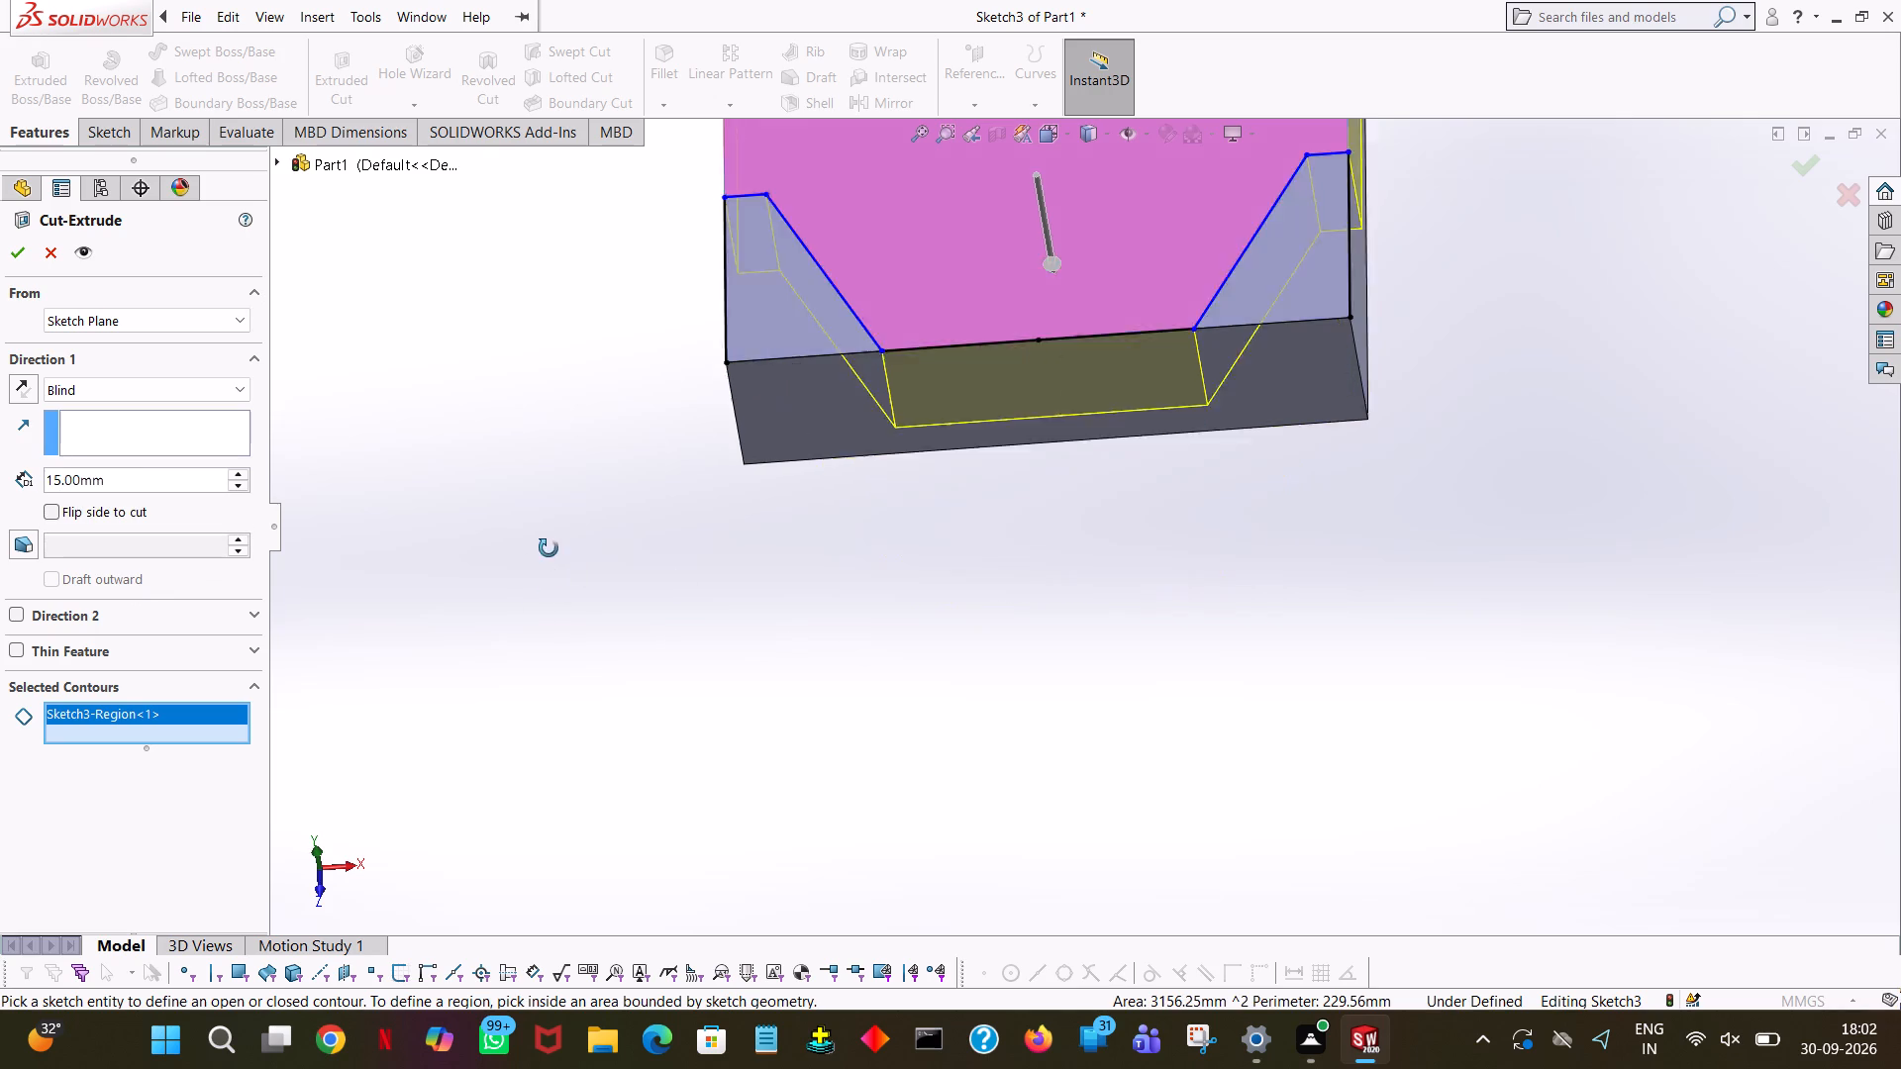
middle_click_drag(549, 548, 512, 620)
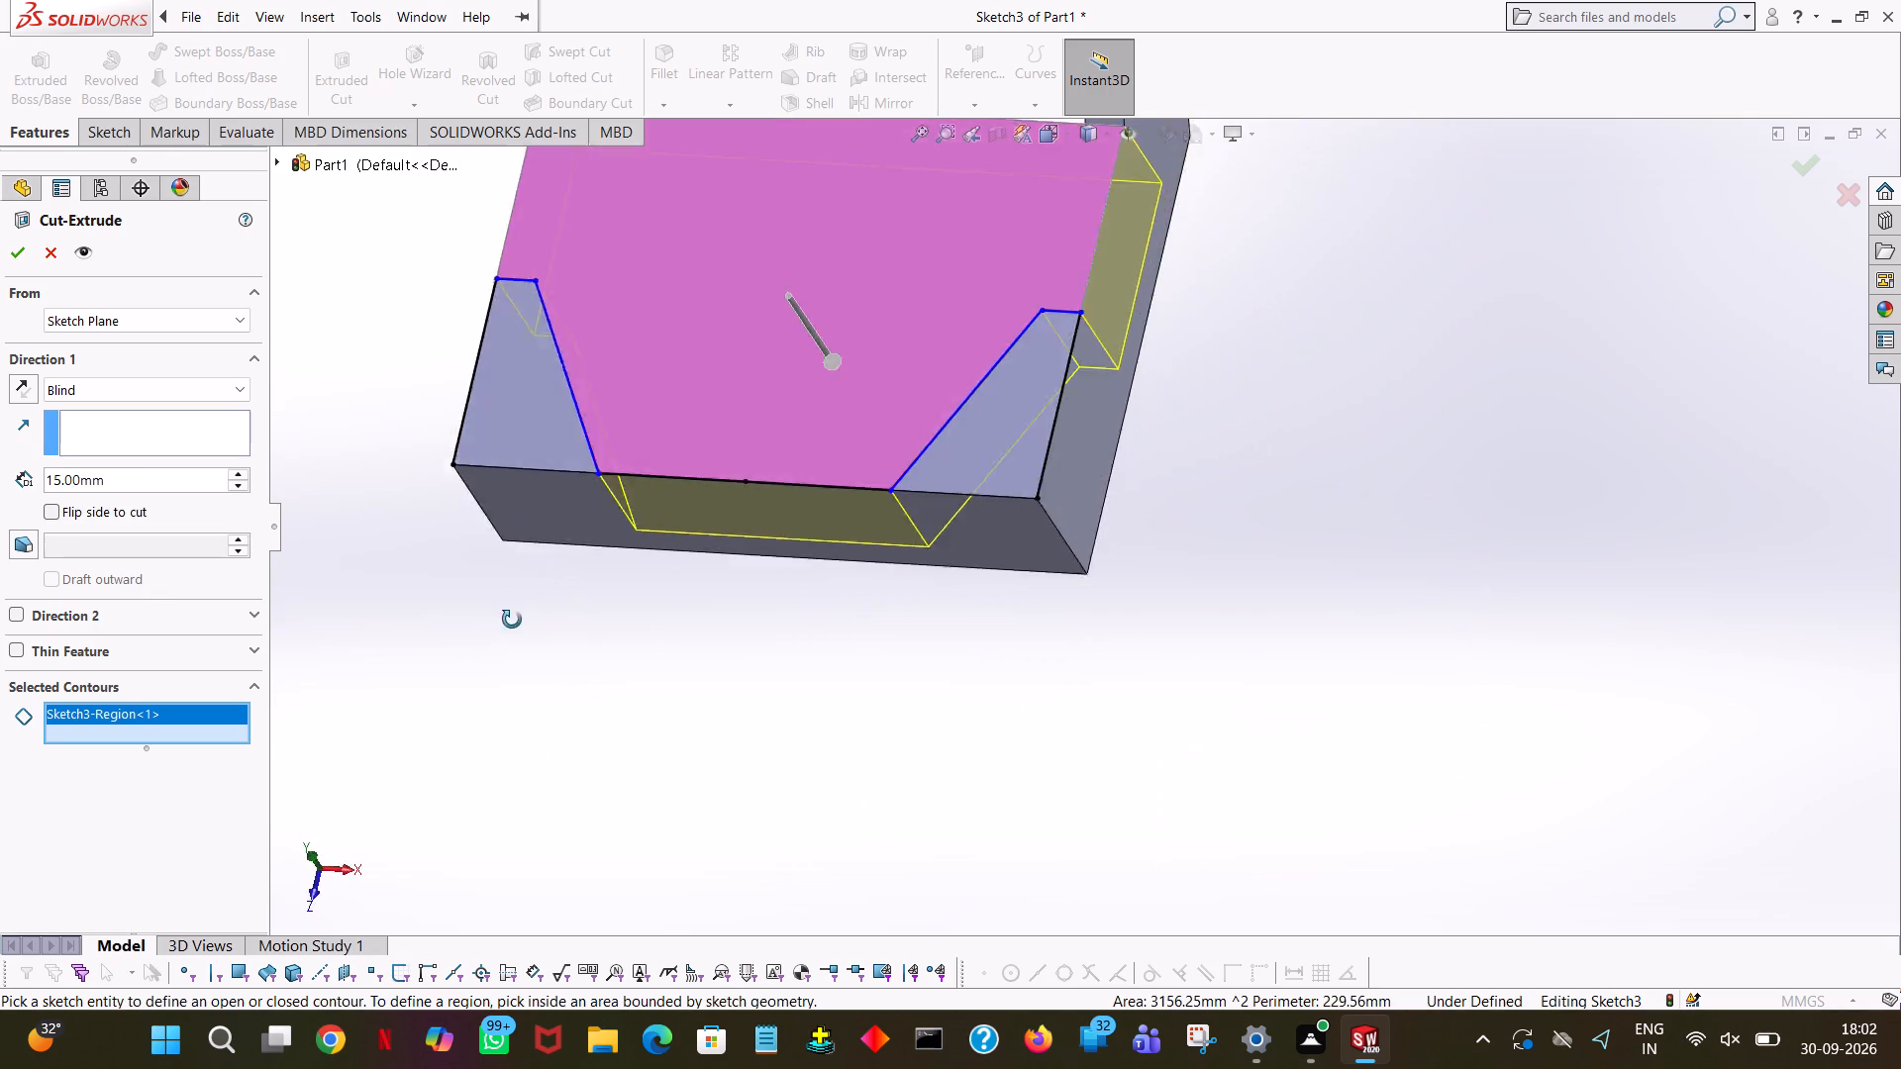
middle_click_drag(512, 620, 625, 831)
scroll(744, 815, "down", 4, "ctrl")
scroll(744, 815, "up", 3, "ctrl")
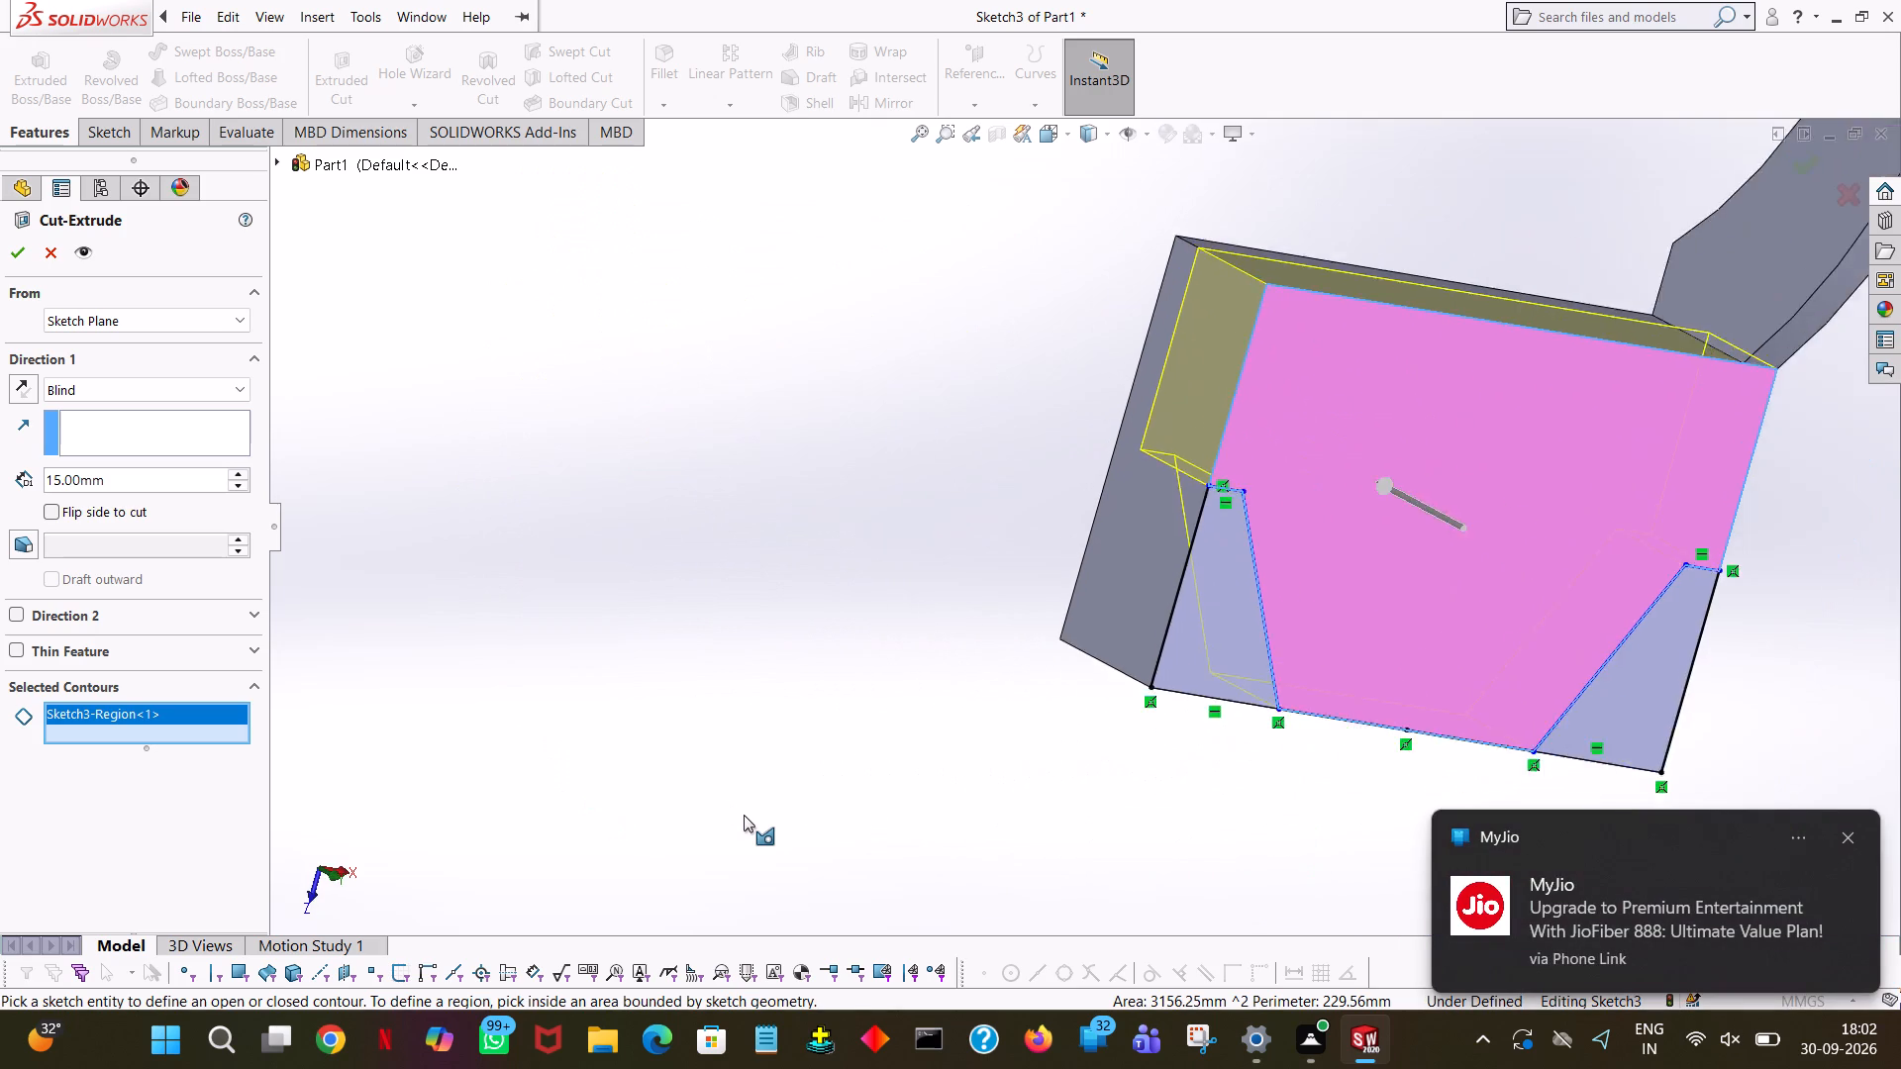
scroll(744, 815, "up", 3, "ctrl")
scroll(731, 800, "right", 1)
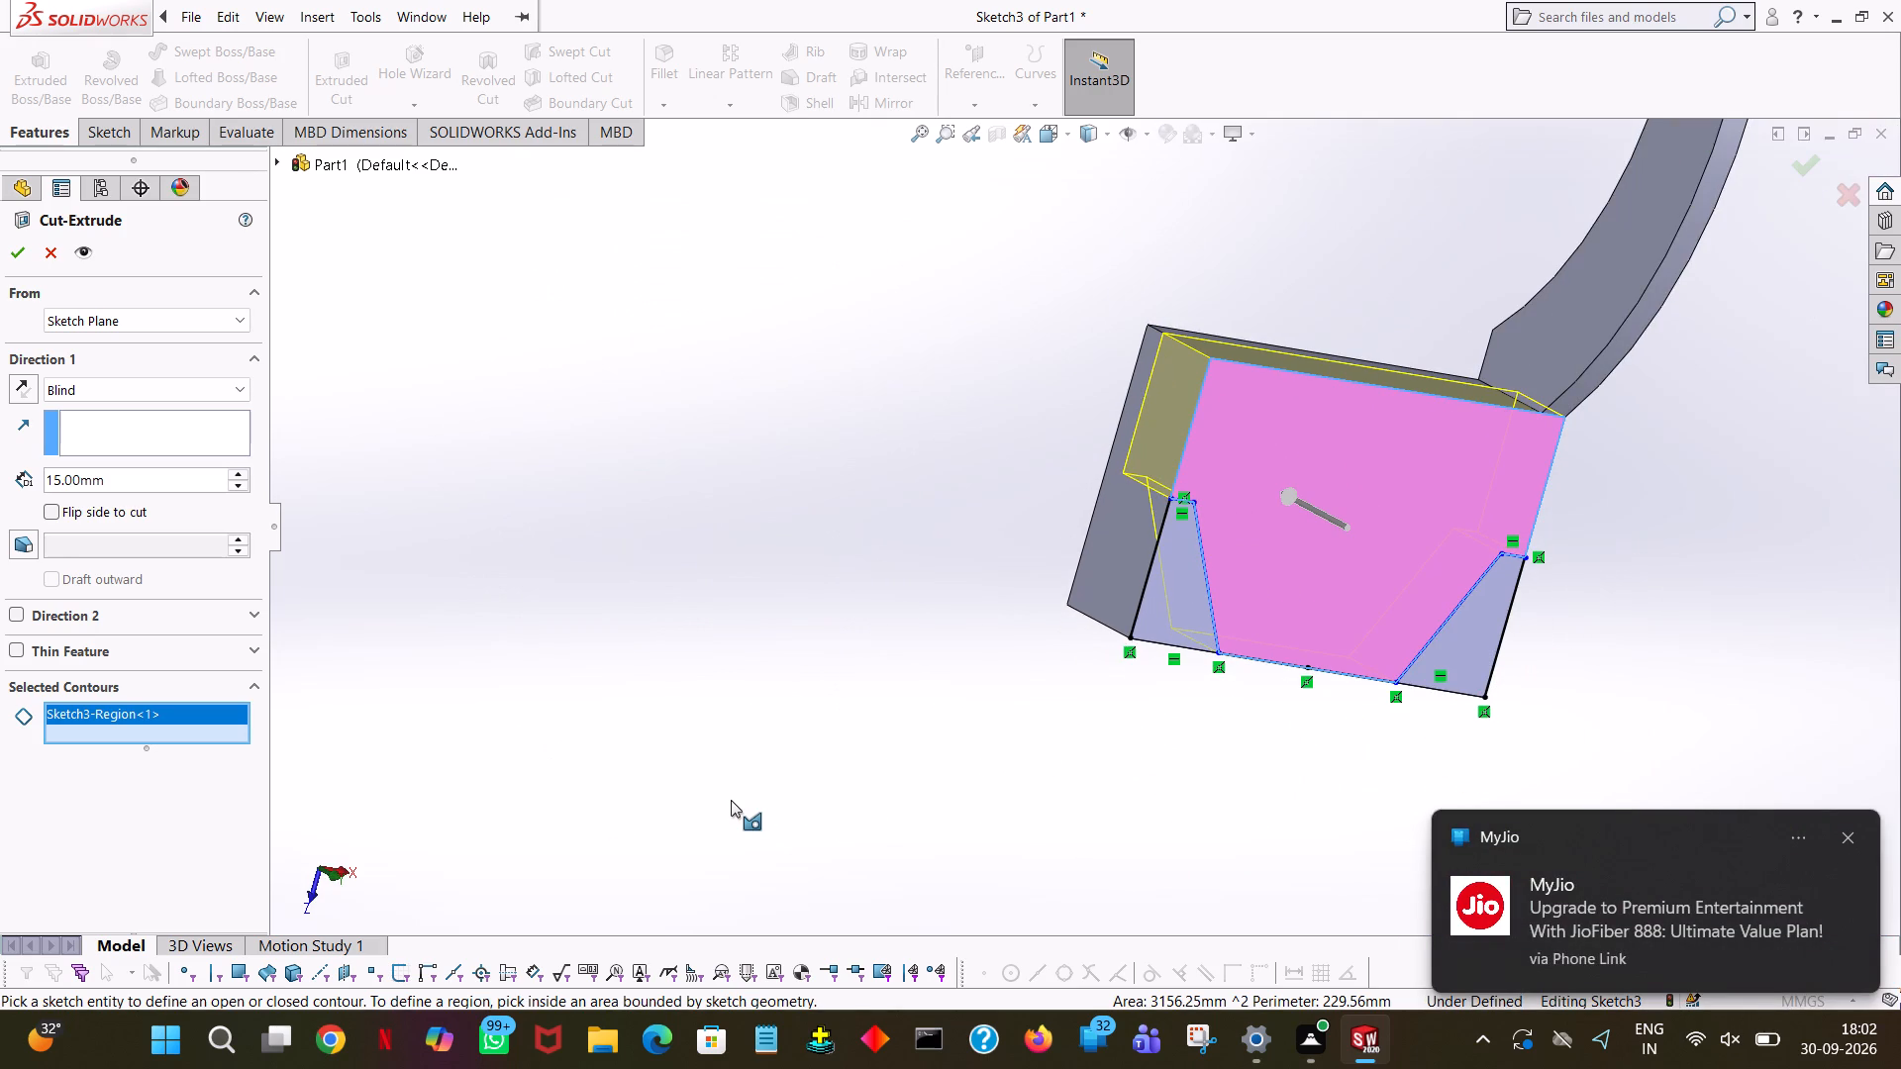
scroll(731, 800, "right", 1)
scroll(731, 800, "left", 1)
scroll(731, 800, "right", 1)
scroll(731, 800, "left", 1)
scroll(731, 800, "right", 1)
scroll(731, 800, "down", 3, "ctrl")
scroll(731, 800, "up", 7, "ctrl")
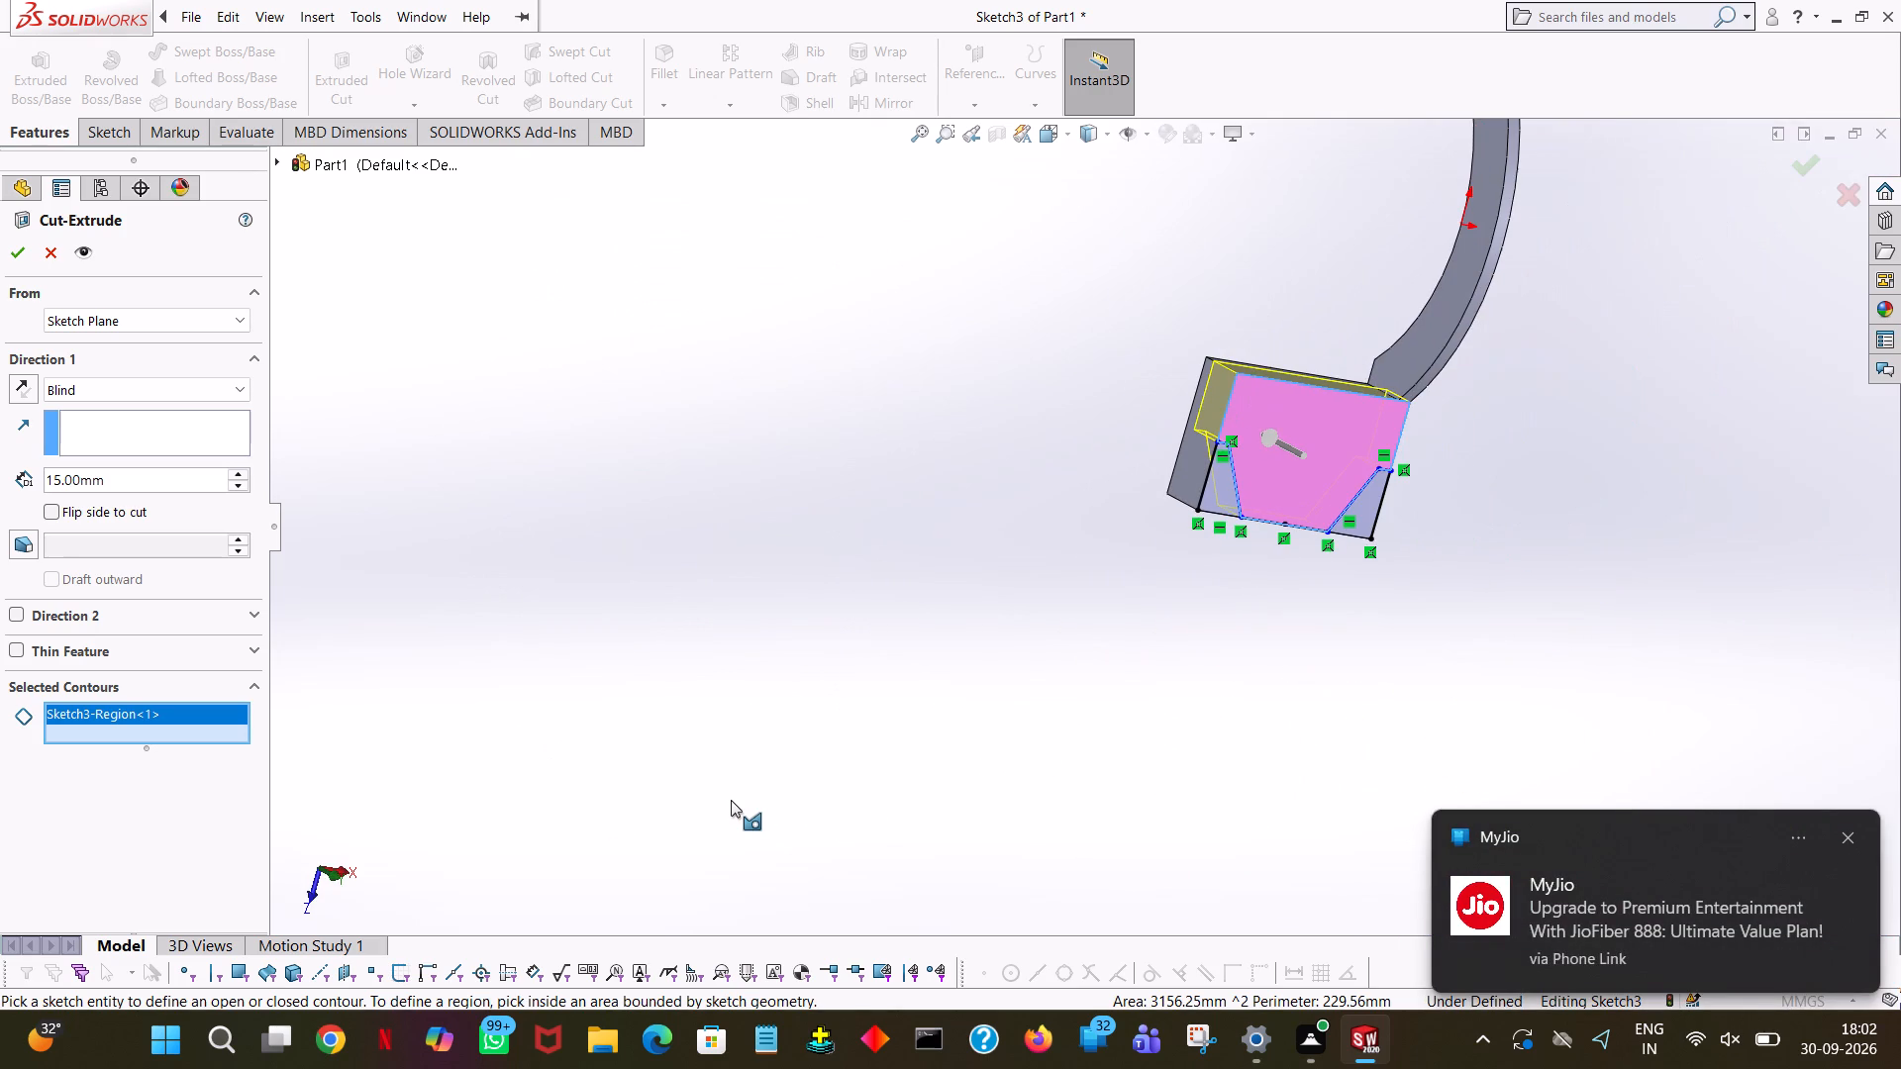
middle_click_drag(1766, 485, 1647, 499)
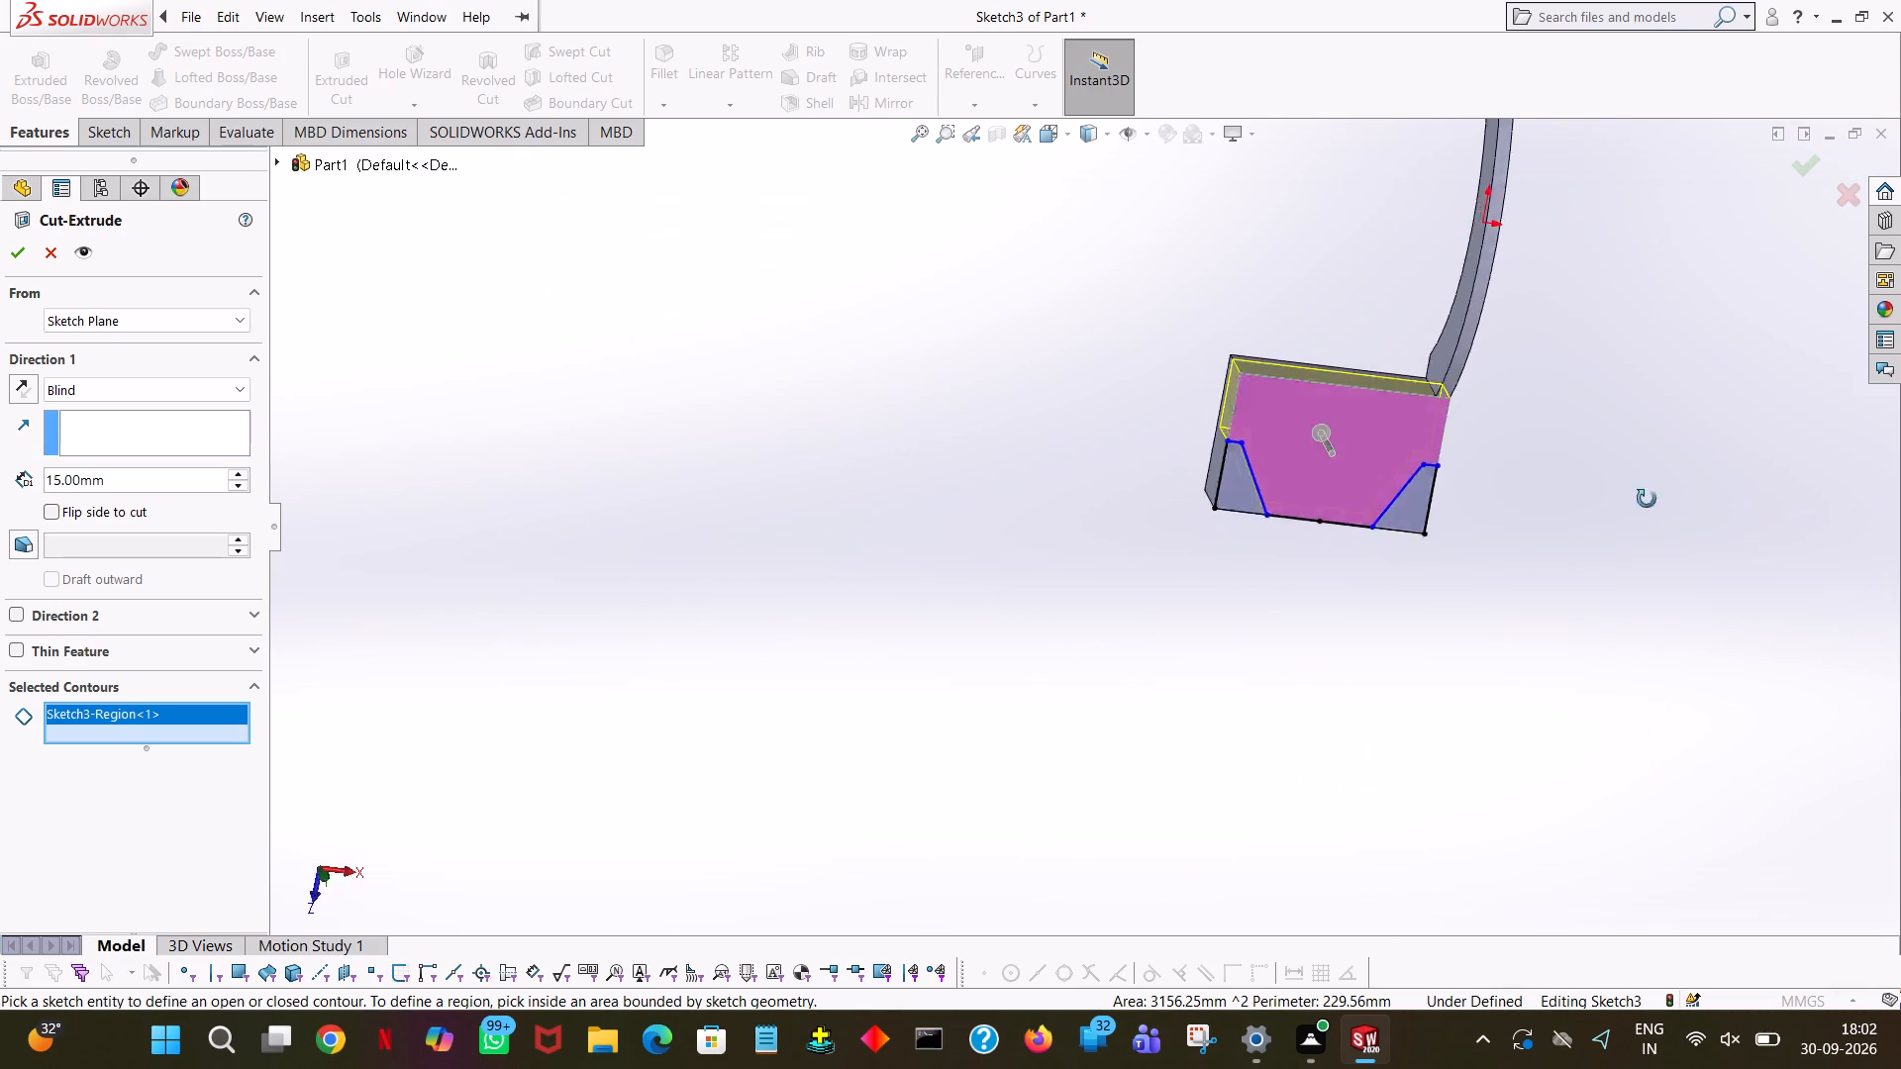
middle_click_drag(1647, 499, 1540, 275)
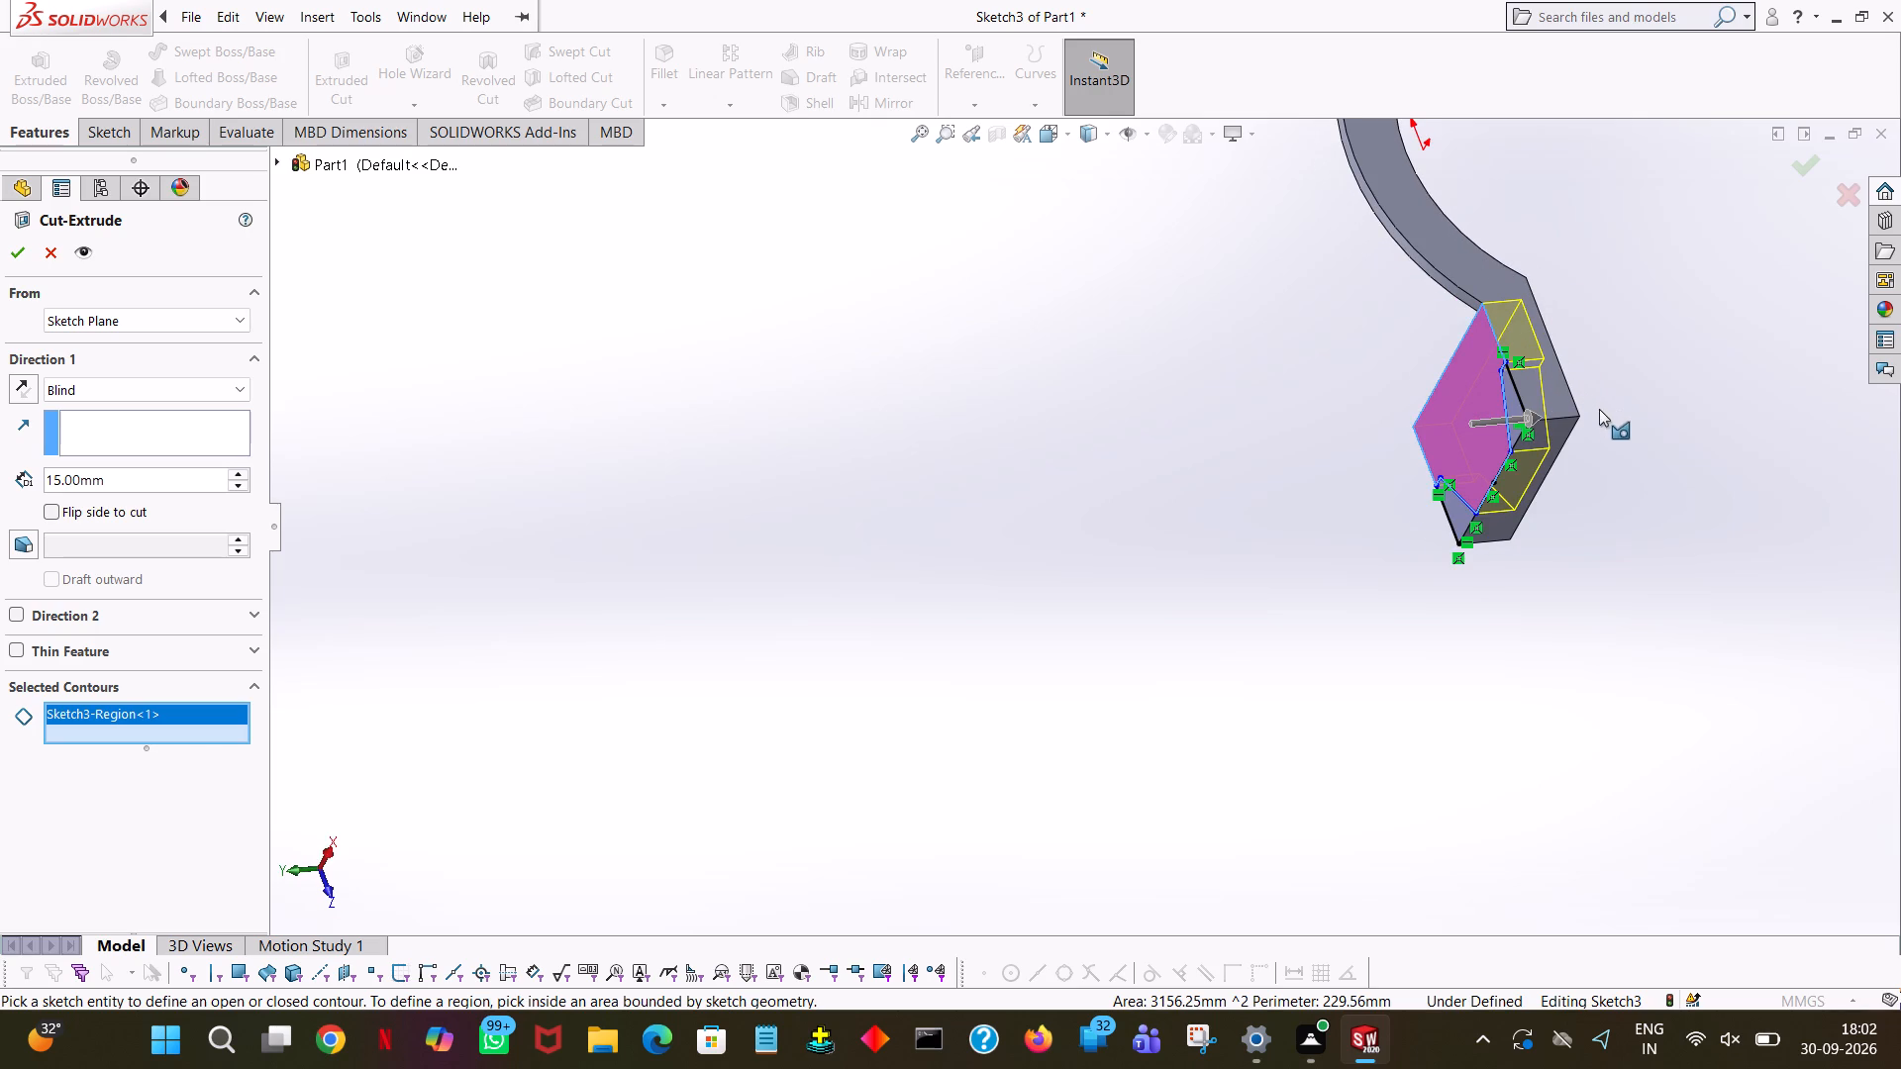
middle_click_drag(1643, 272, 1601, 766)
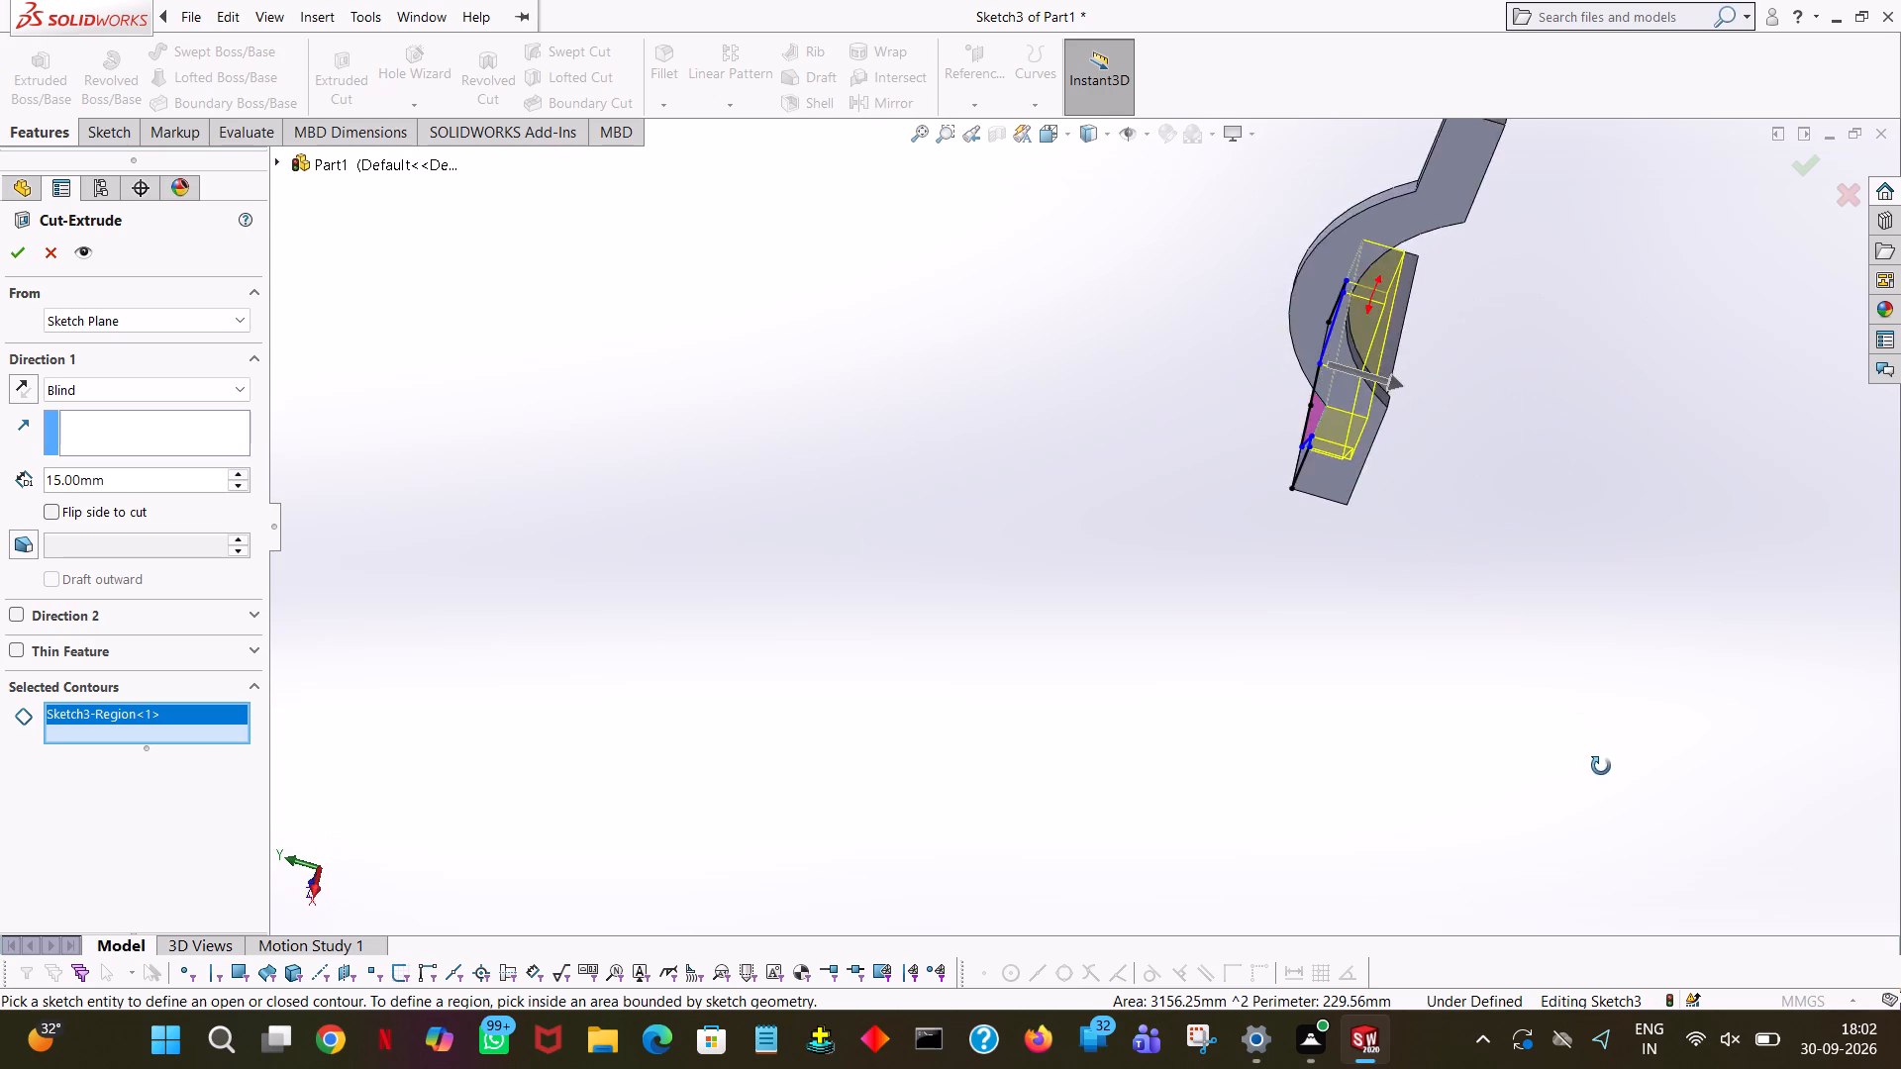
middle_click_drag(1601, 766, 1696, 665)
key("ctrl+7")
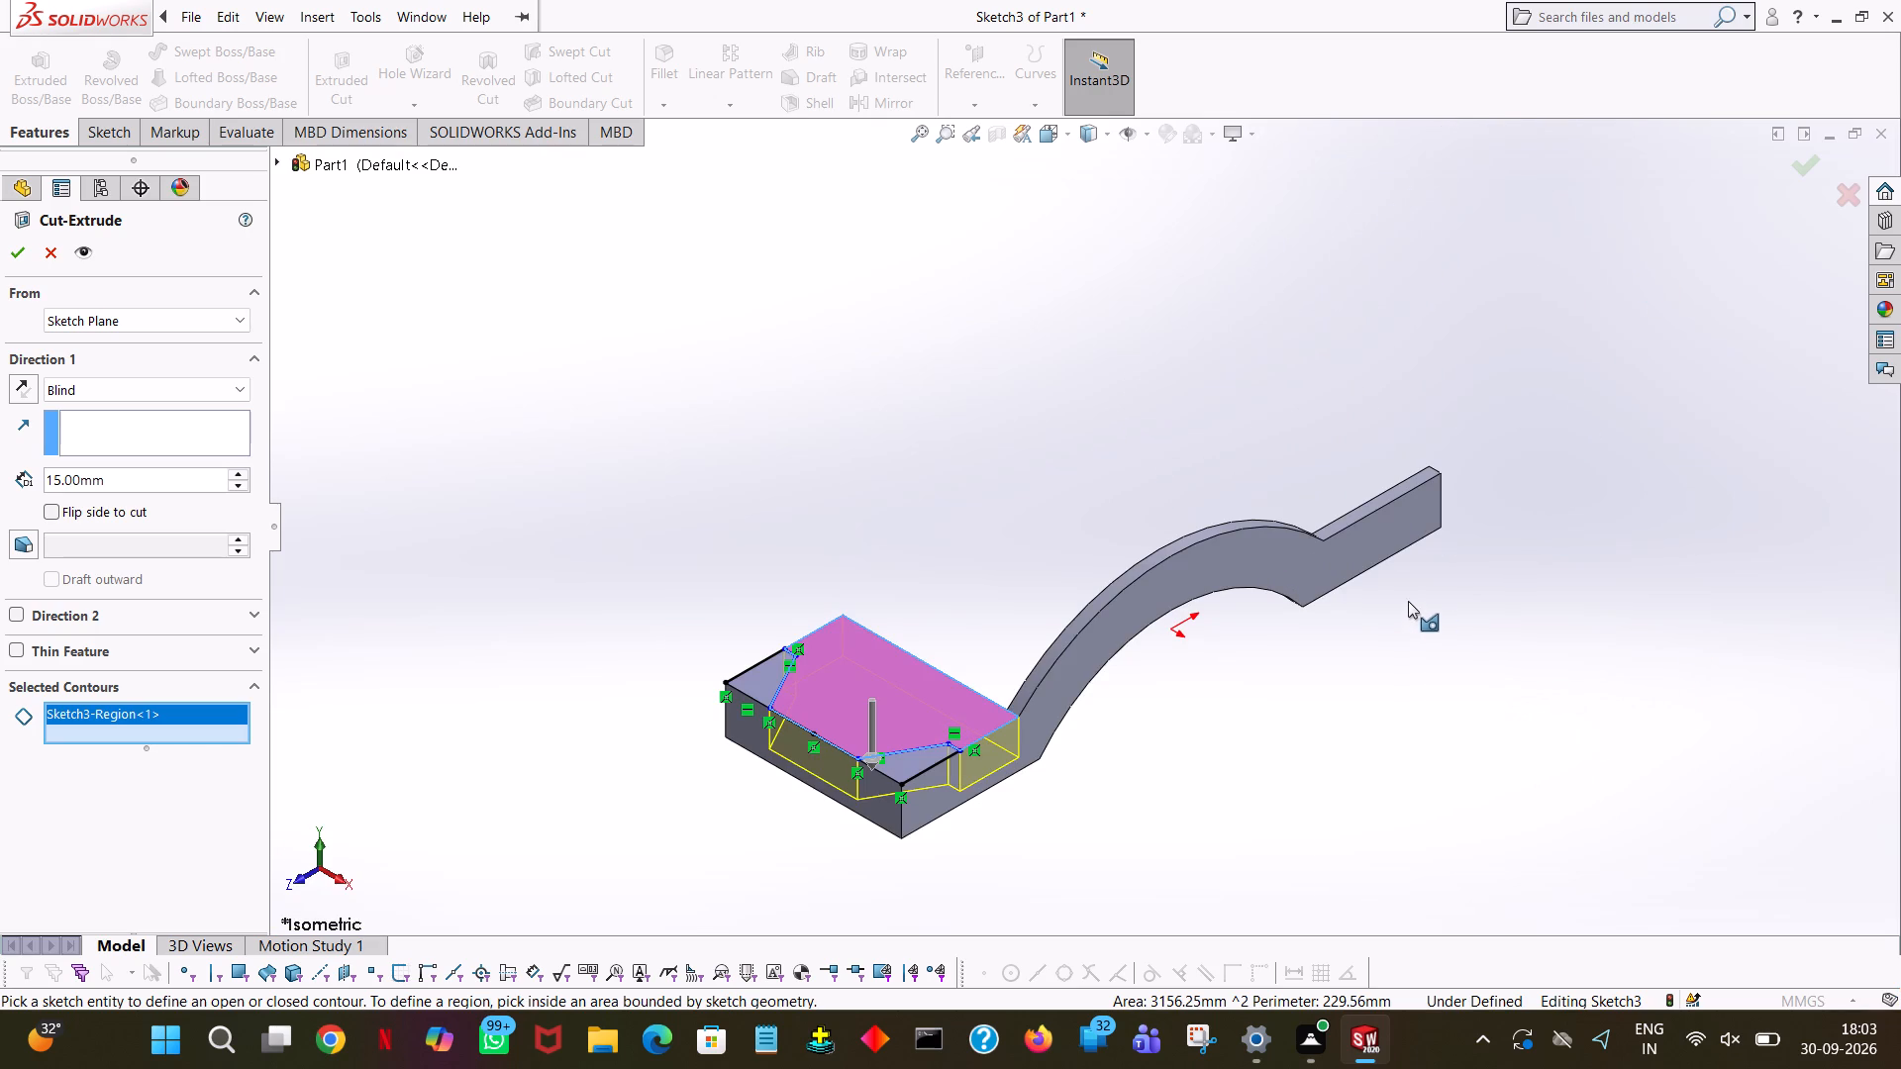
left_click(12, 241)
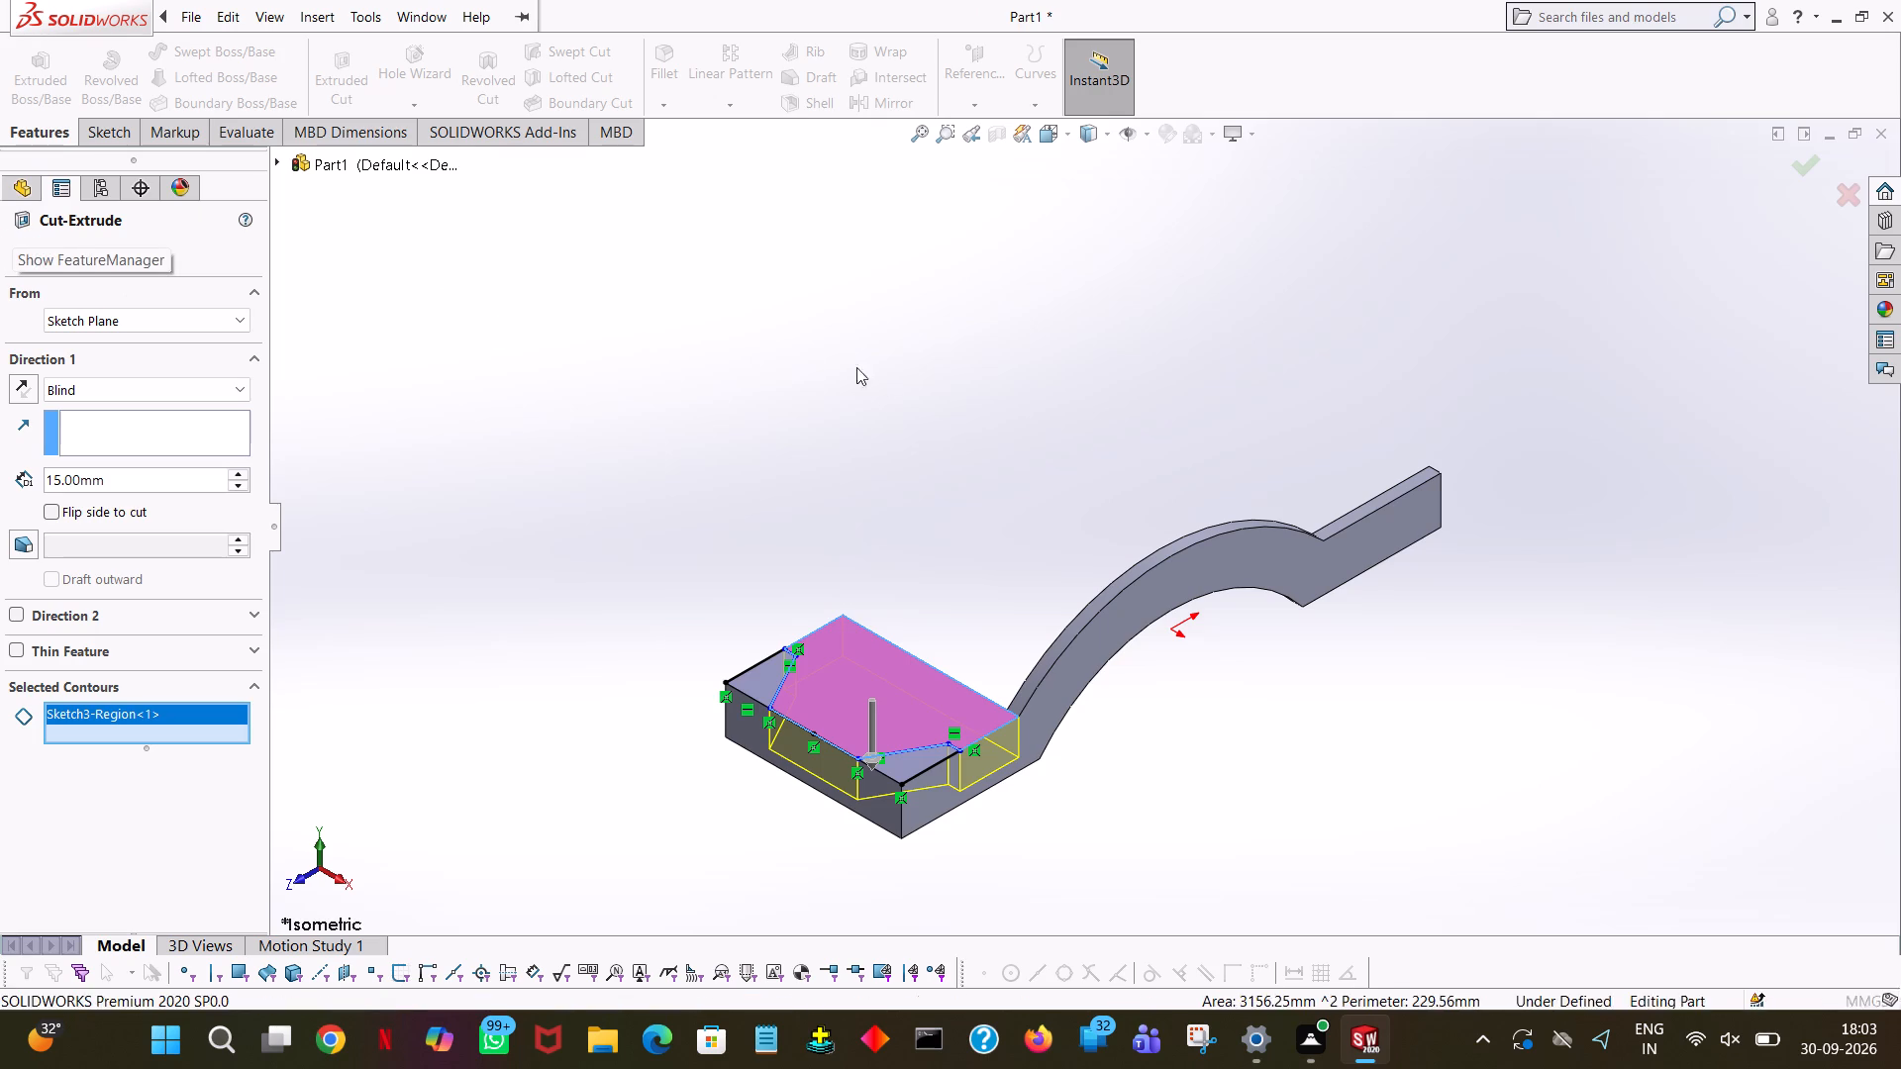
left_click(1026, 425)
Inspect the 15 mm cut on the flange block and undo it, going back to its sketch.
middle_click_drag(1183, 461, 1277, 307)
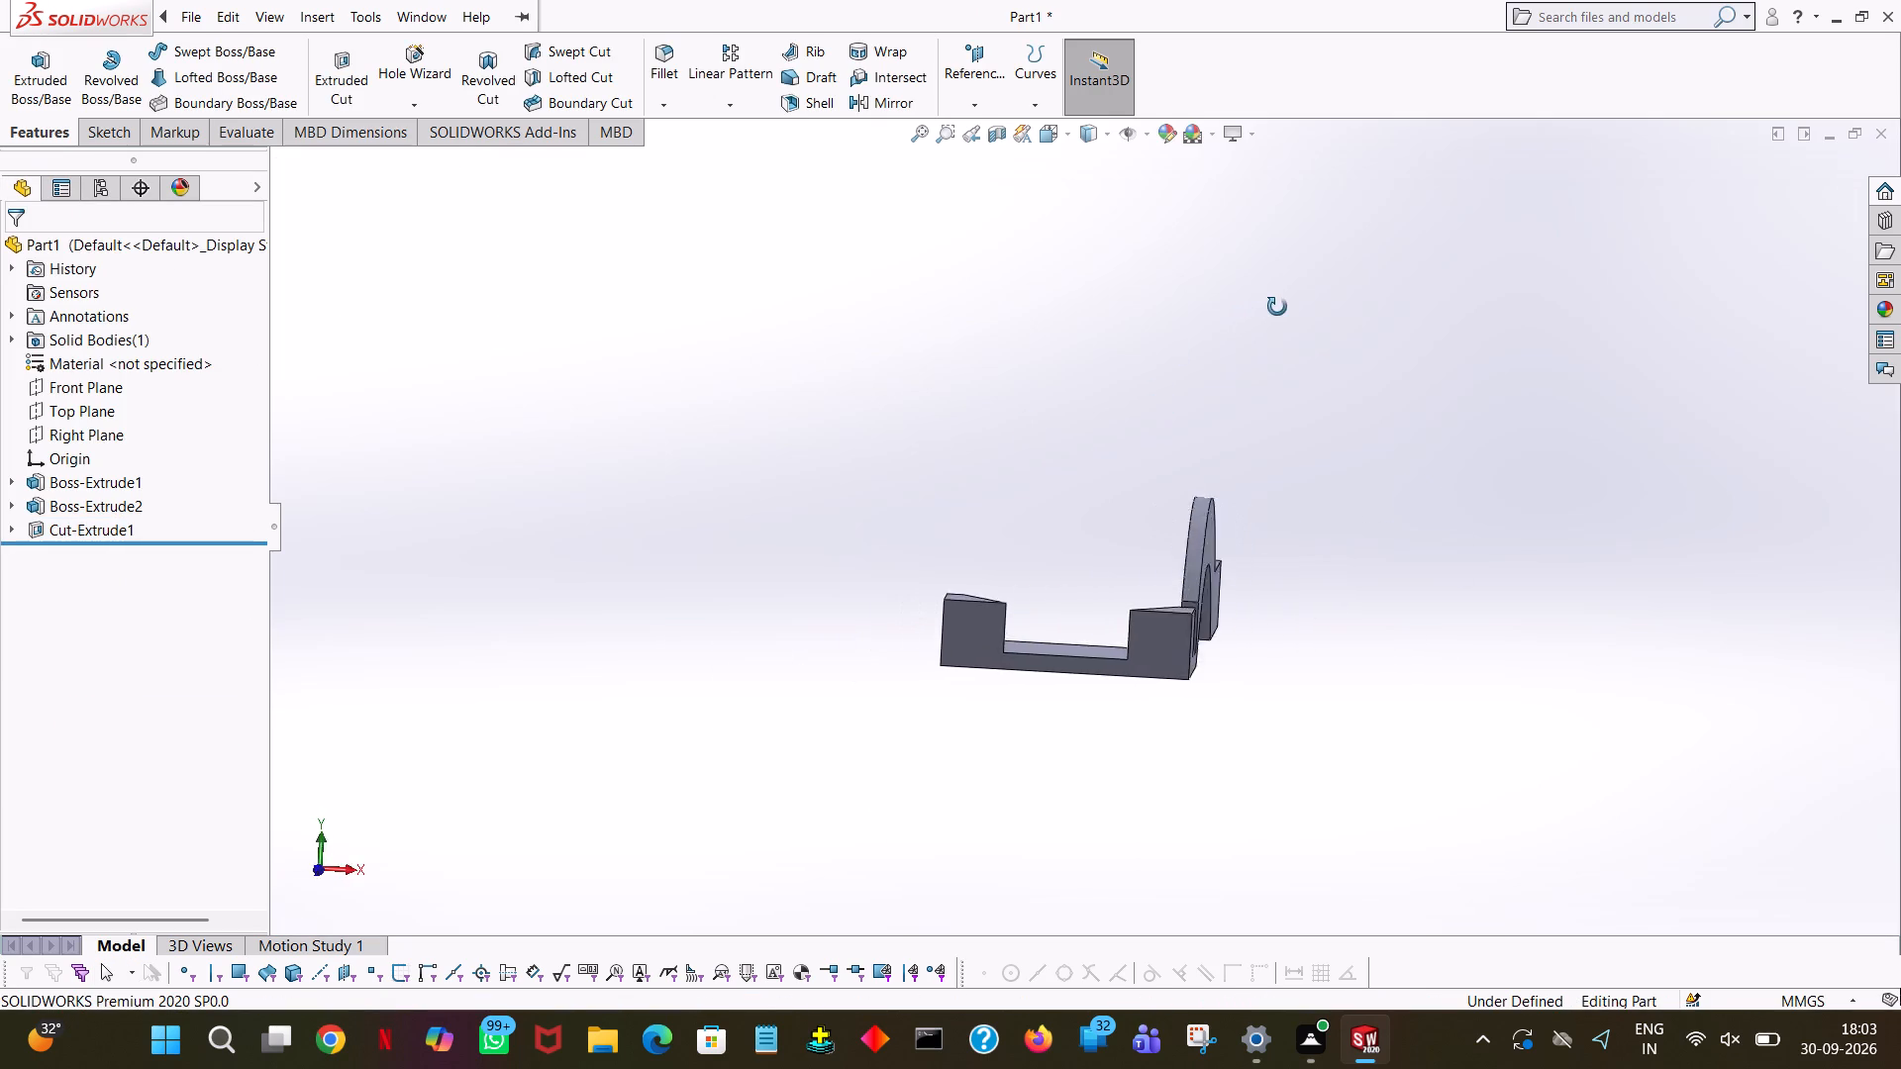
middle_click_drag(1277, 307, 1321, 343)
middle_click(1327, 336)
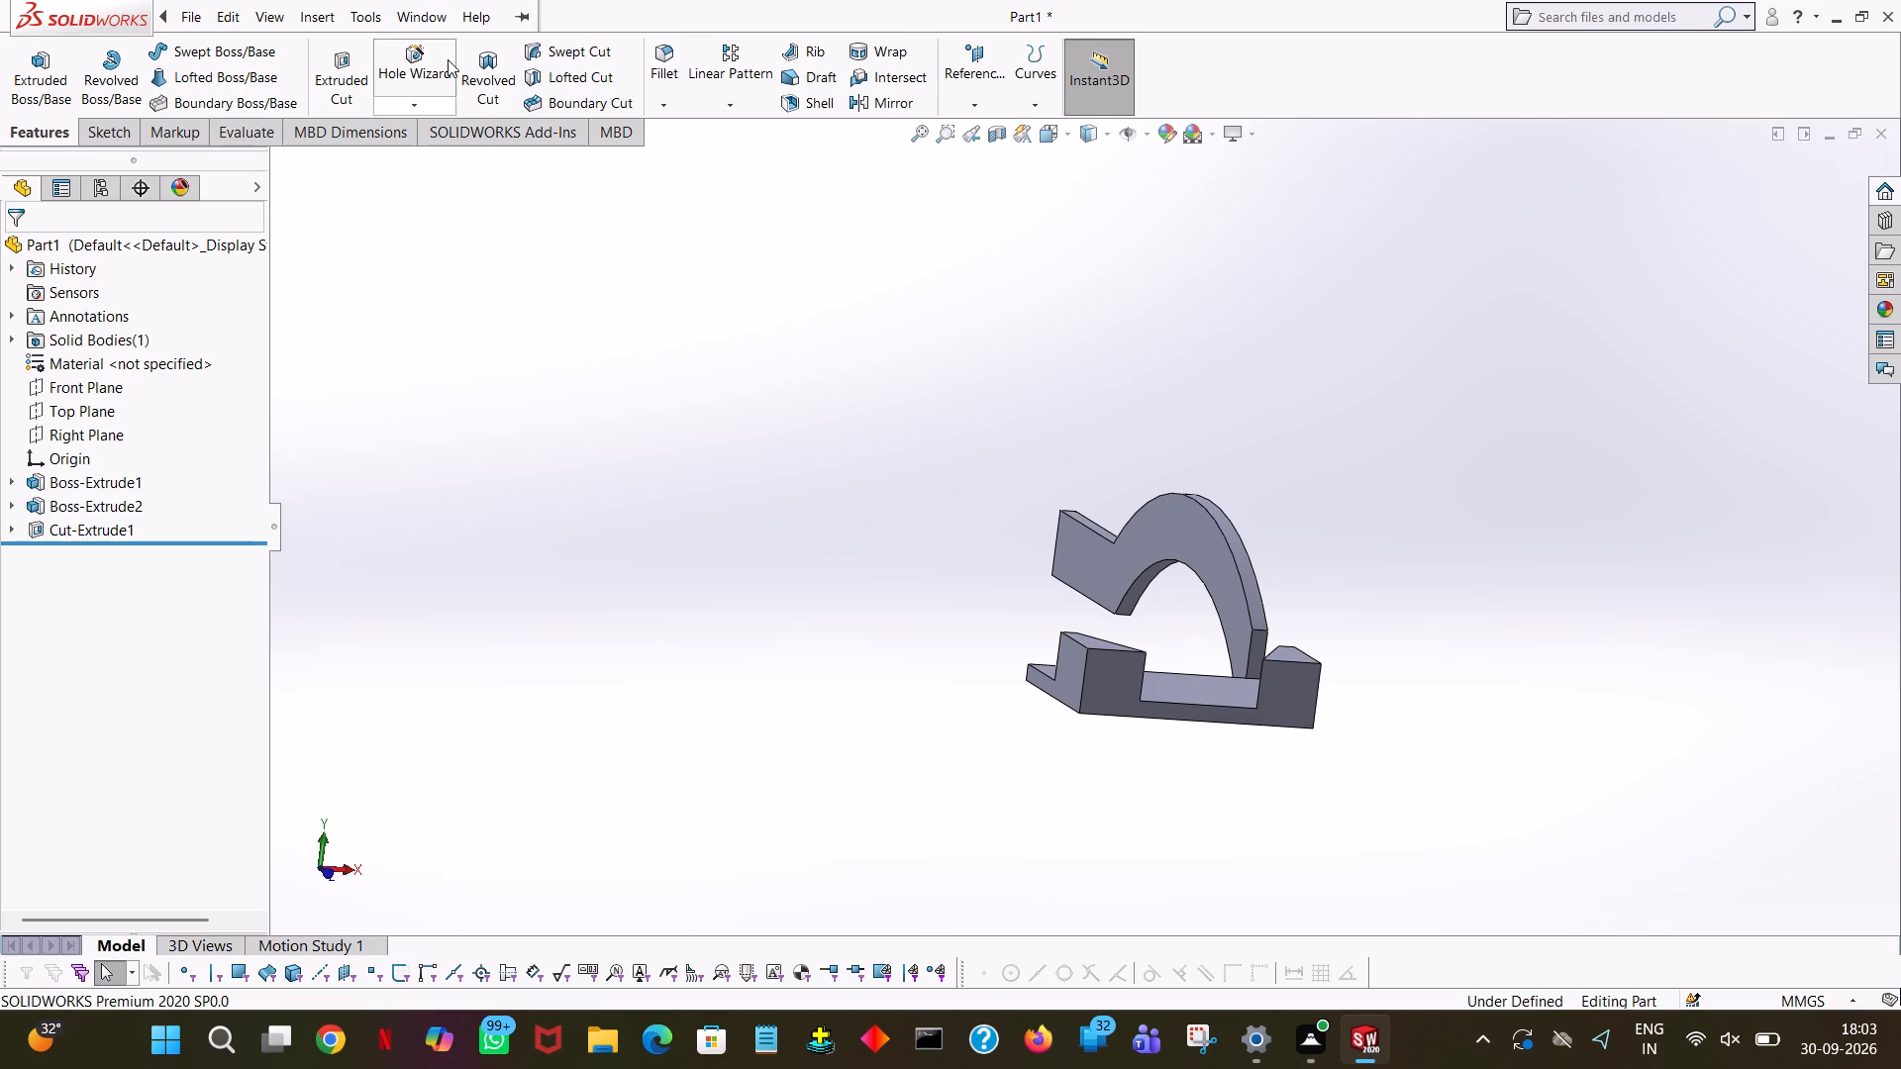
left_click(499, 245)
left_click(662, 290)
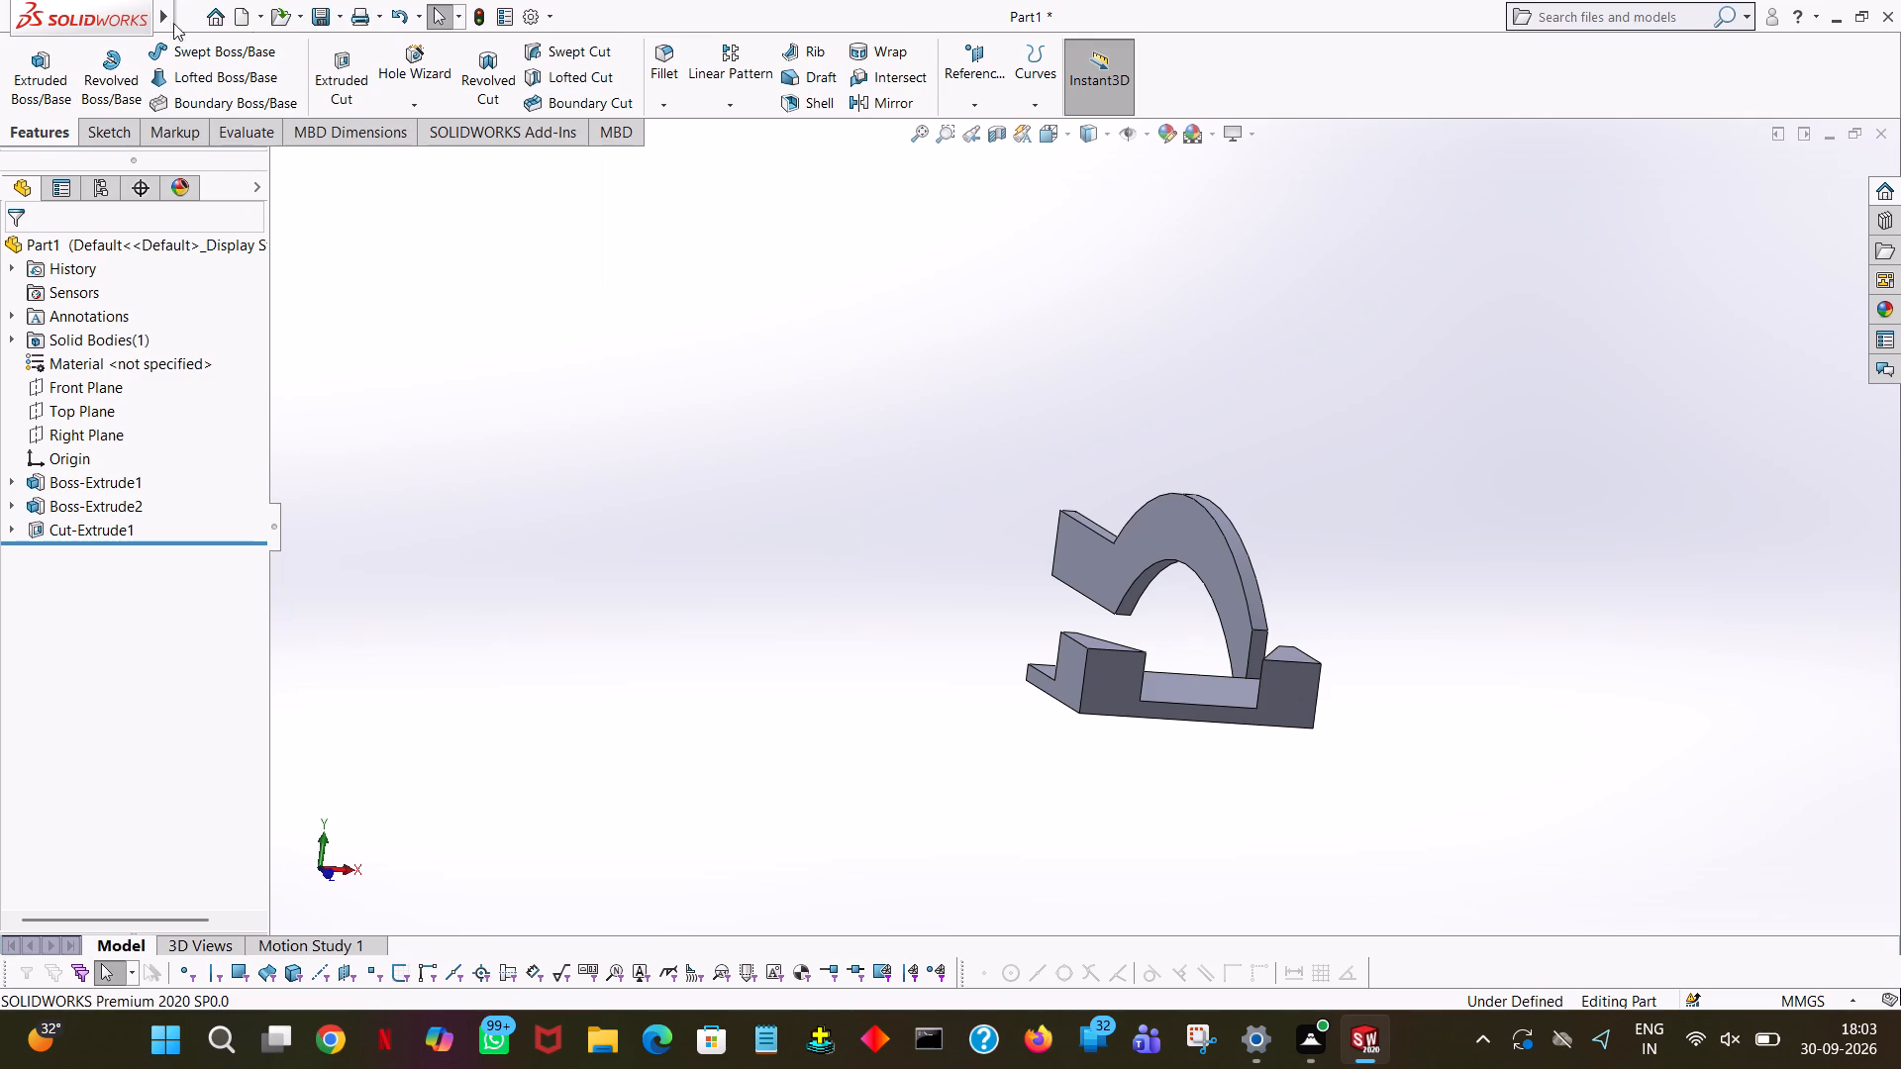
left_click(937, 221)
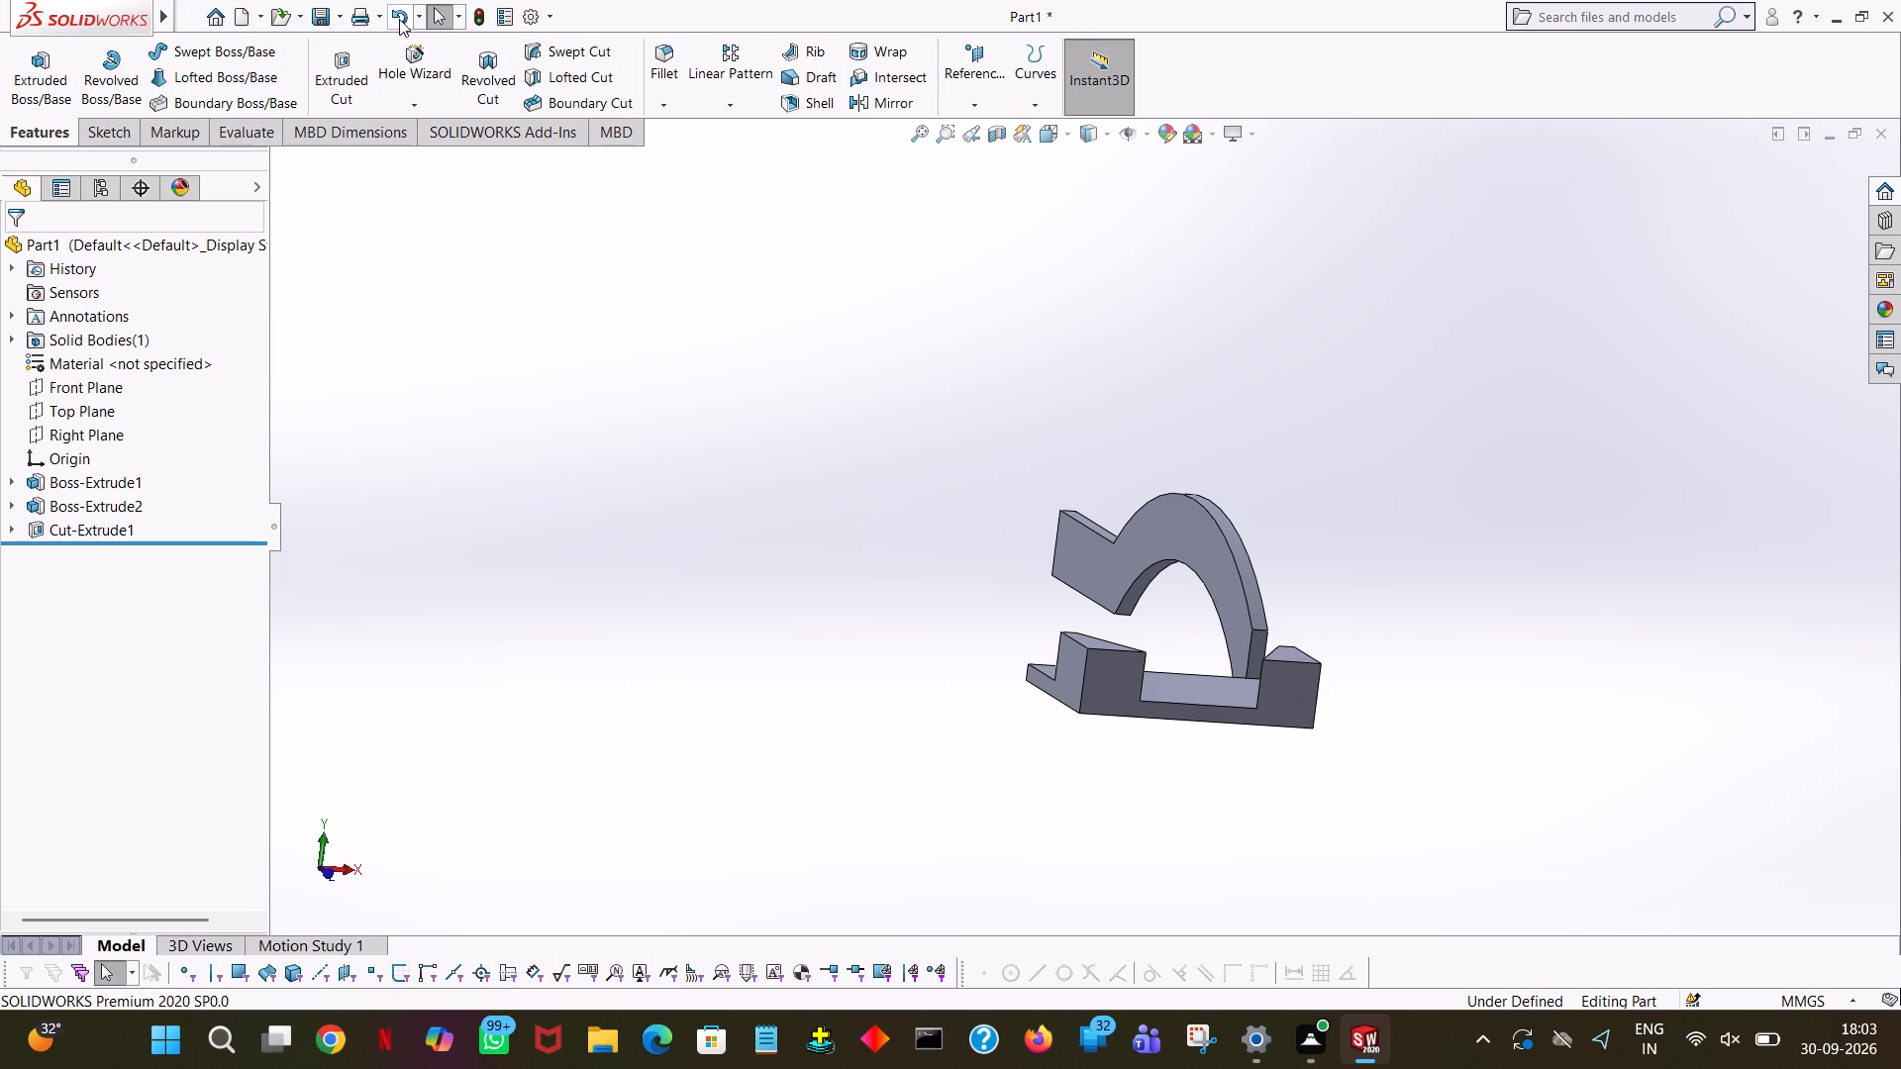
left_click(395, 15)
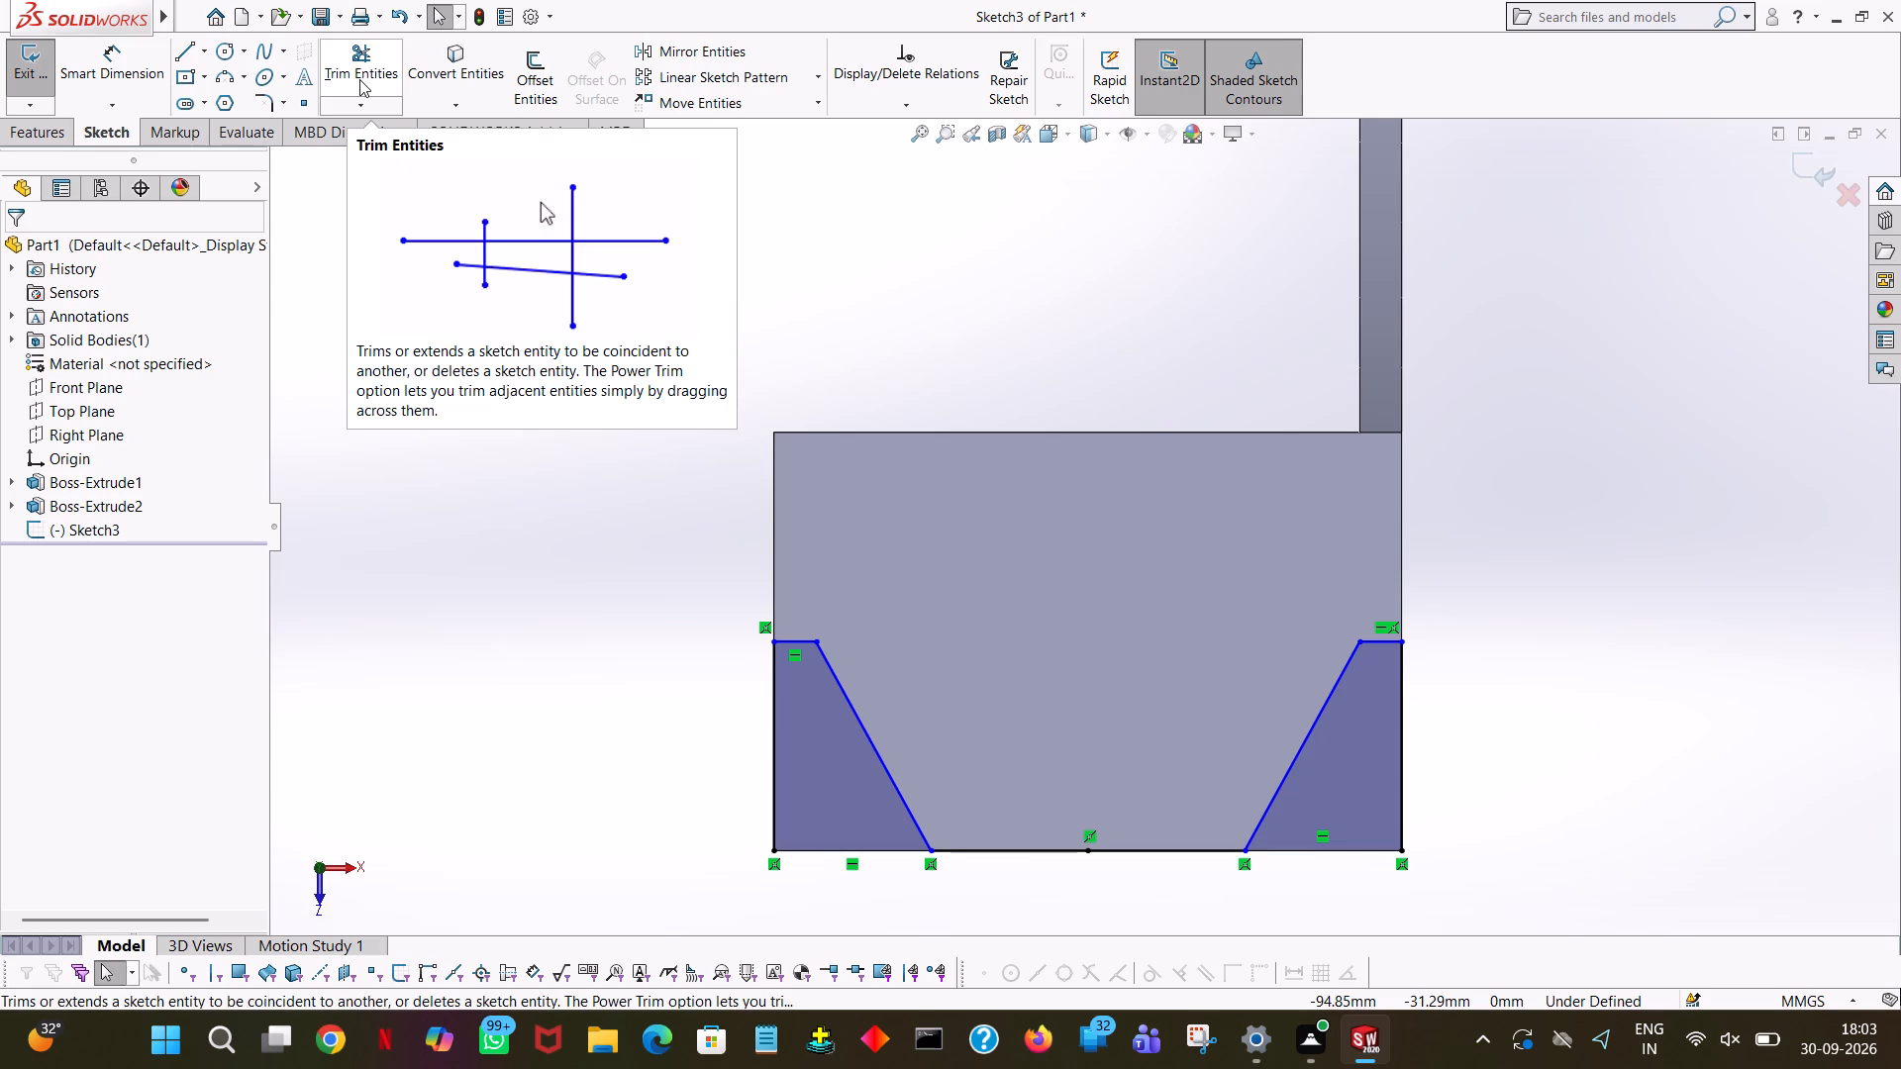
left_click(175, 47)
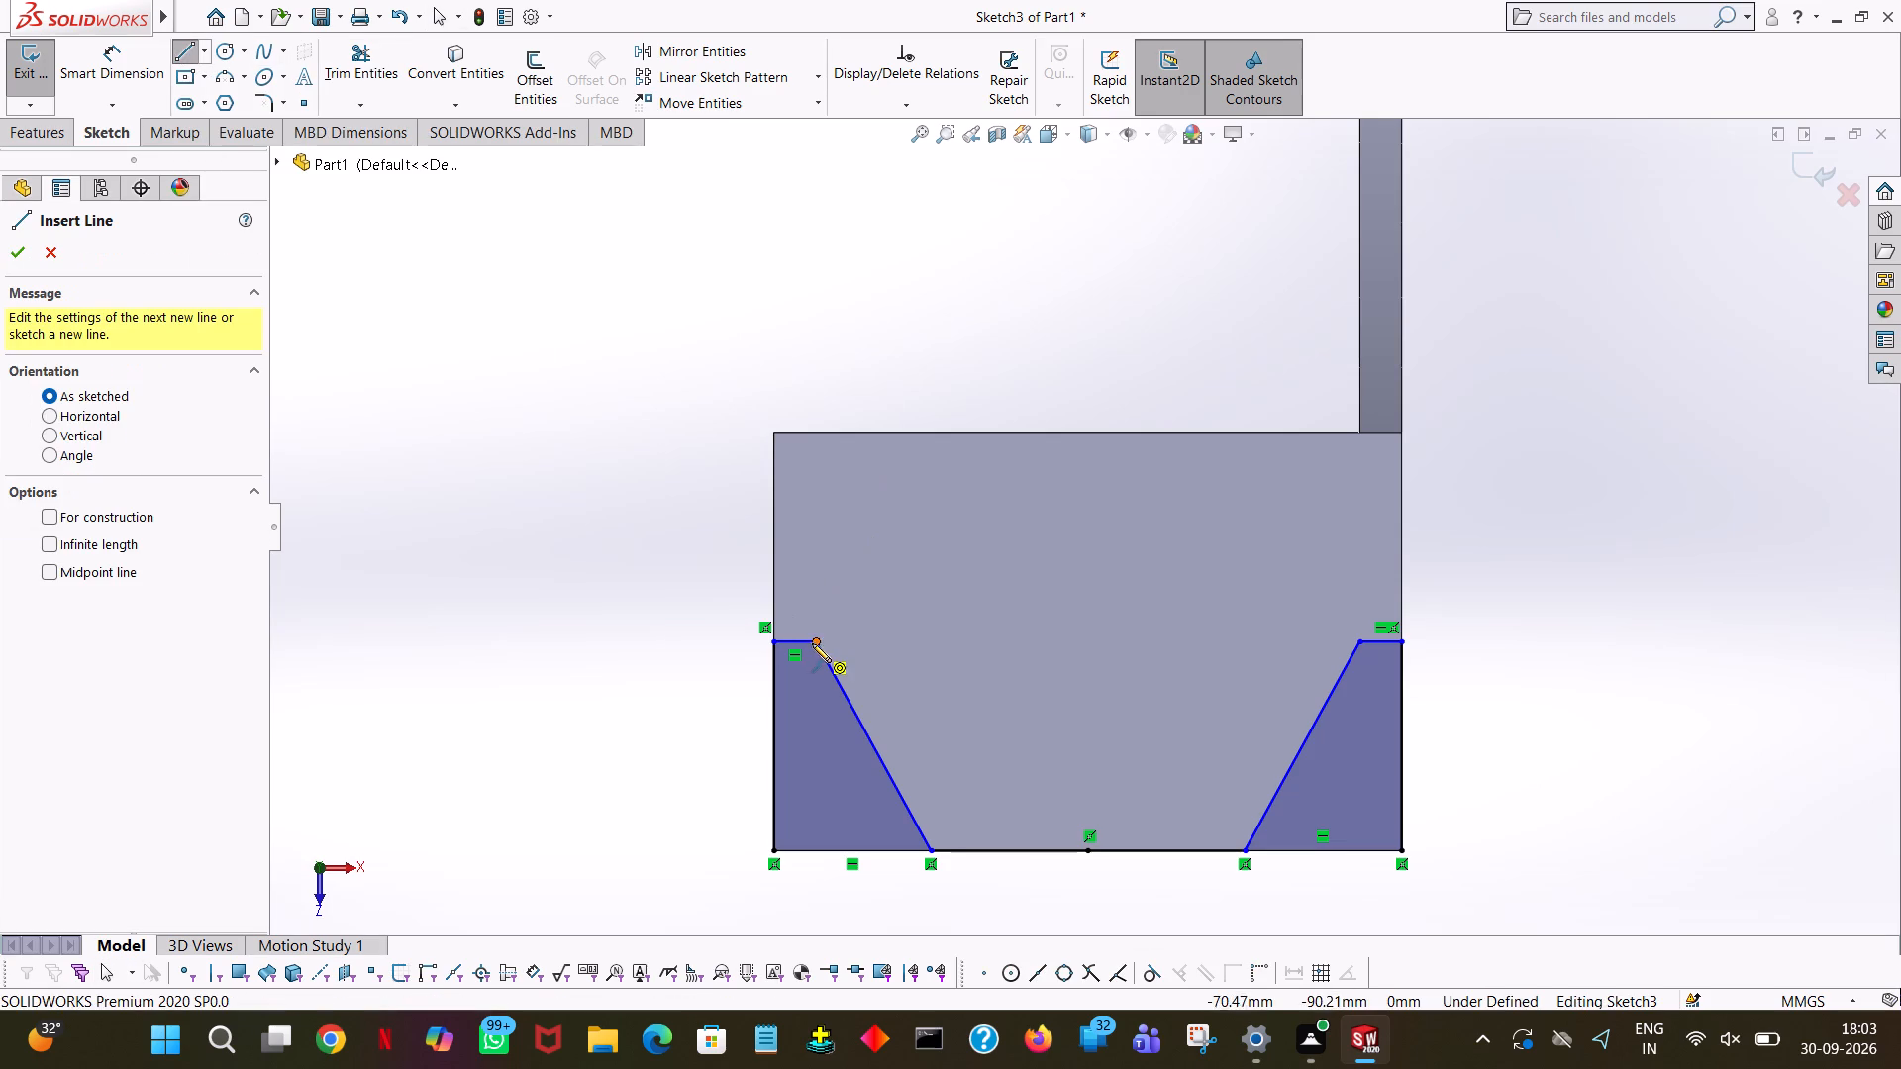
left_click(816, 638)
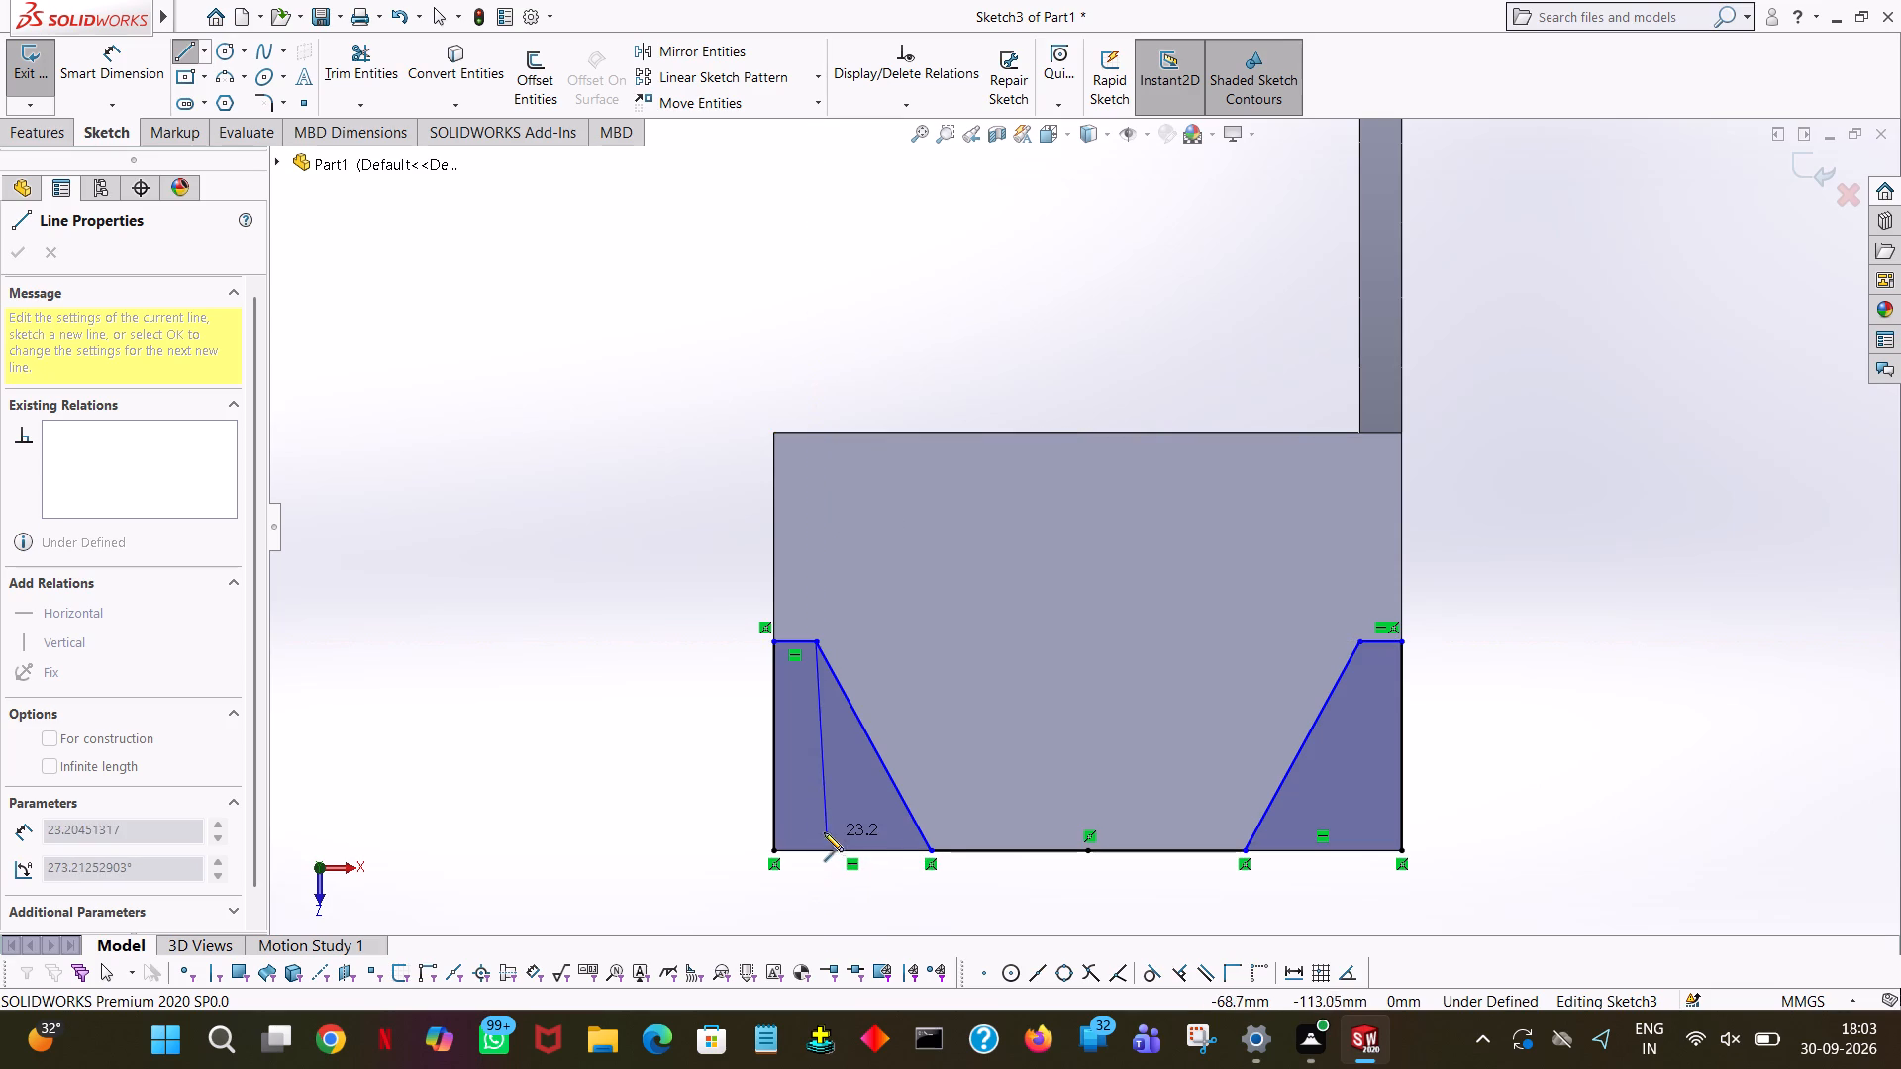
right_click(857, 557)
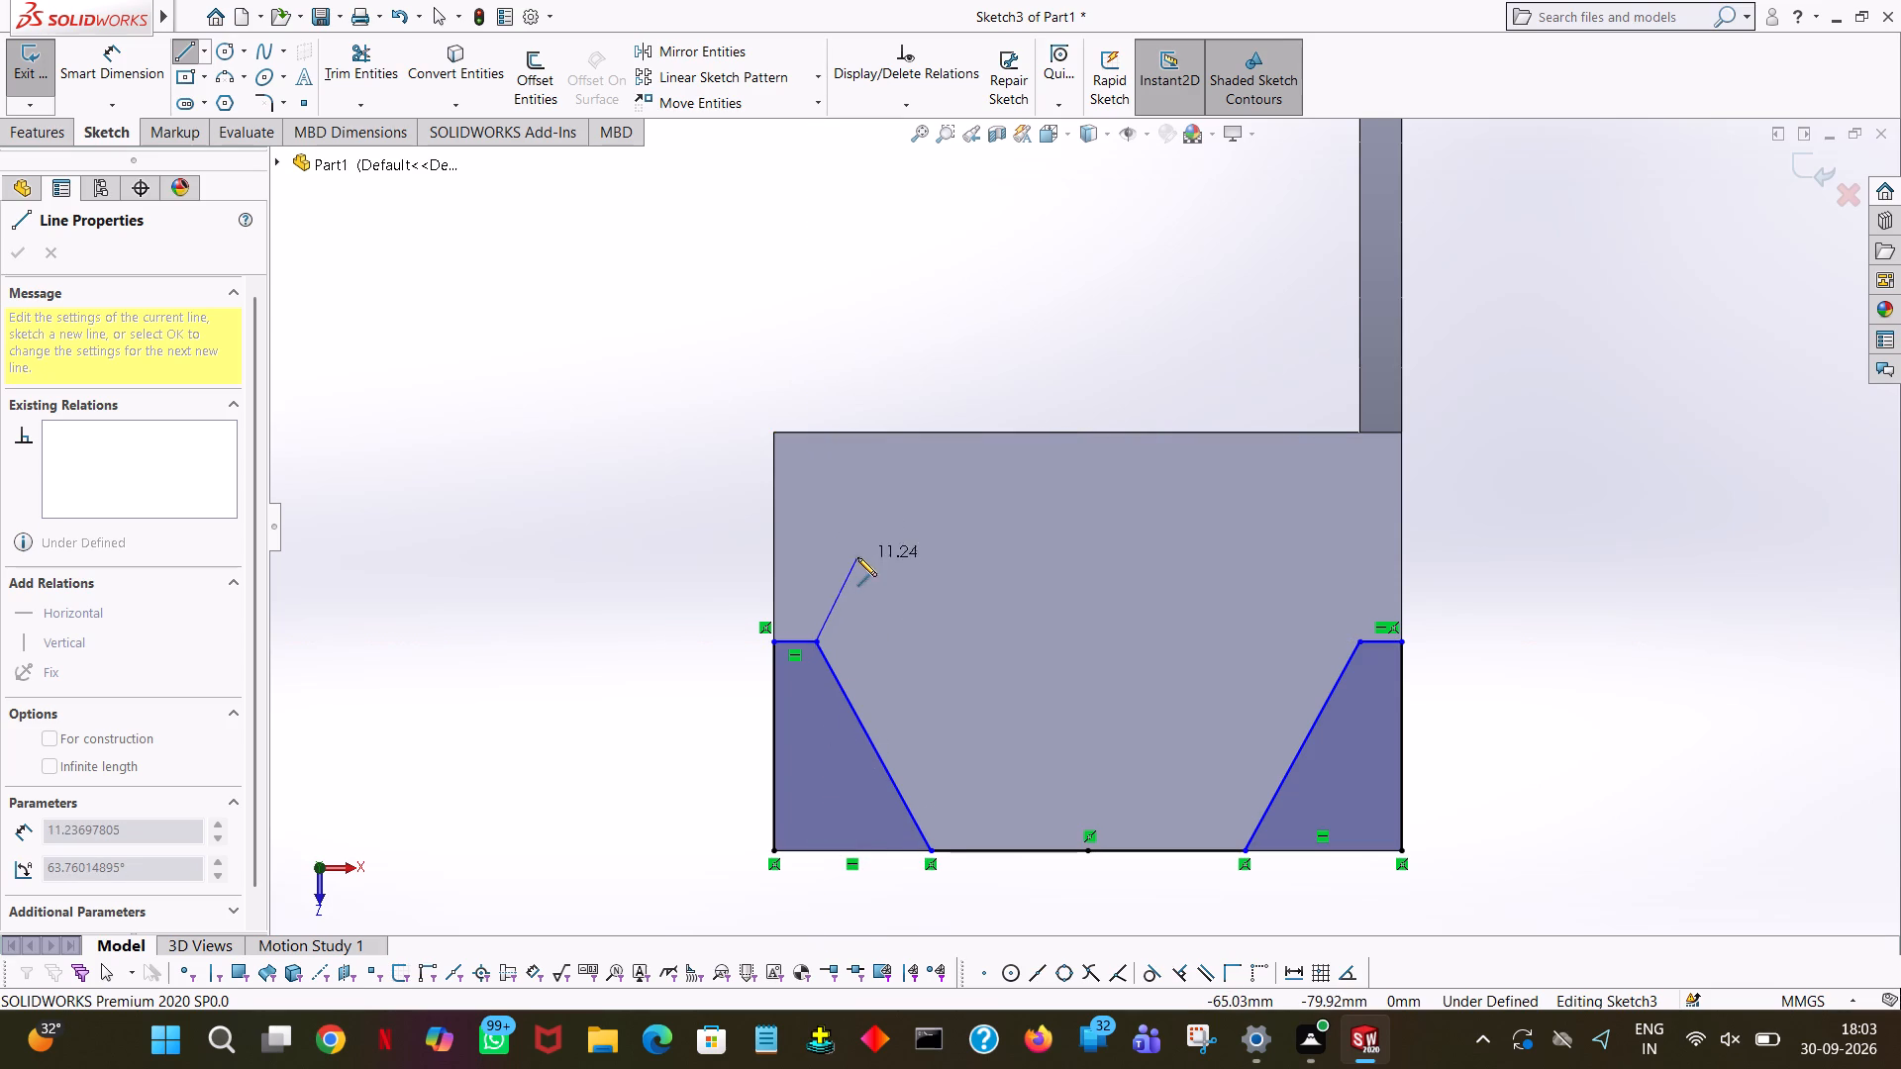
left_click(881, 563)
Set the upper horizontal lines of both the left and right corner profiles to a length of 10 mm.
left_click(793, 644)
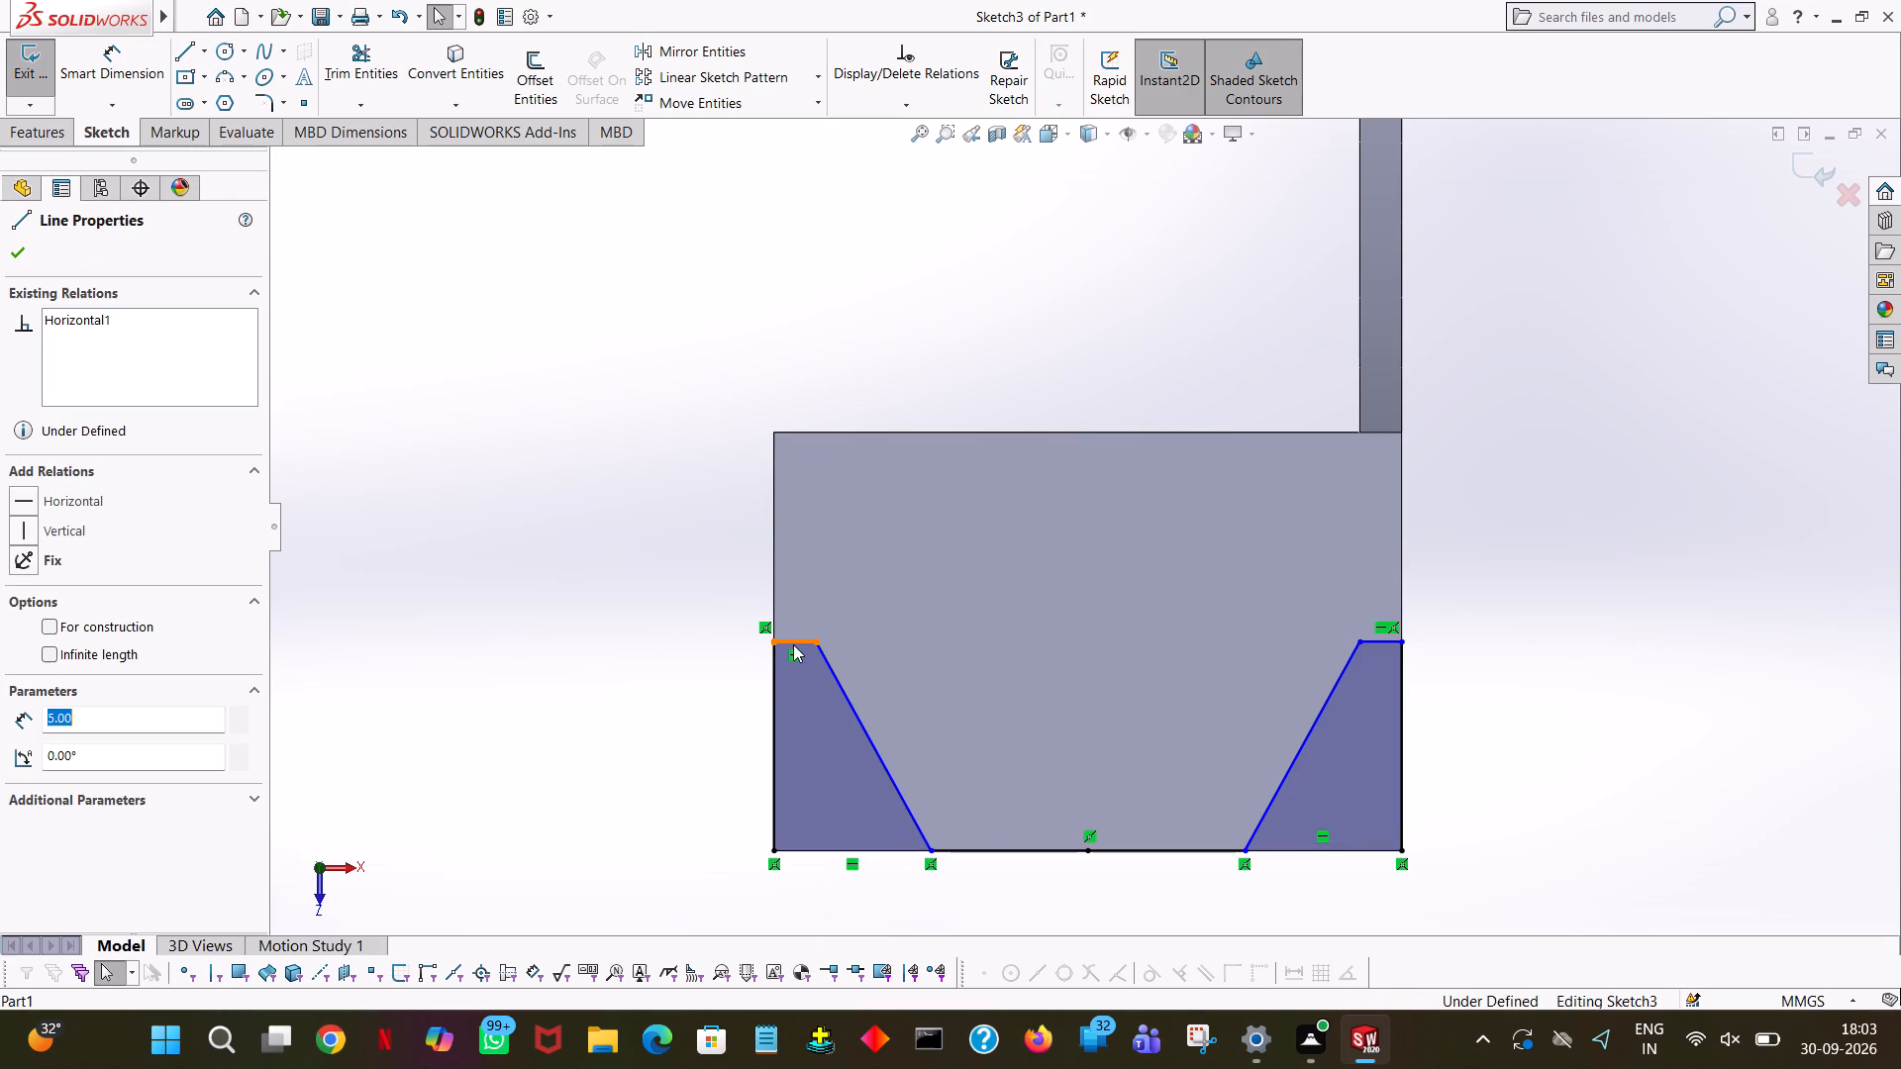
type("10")
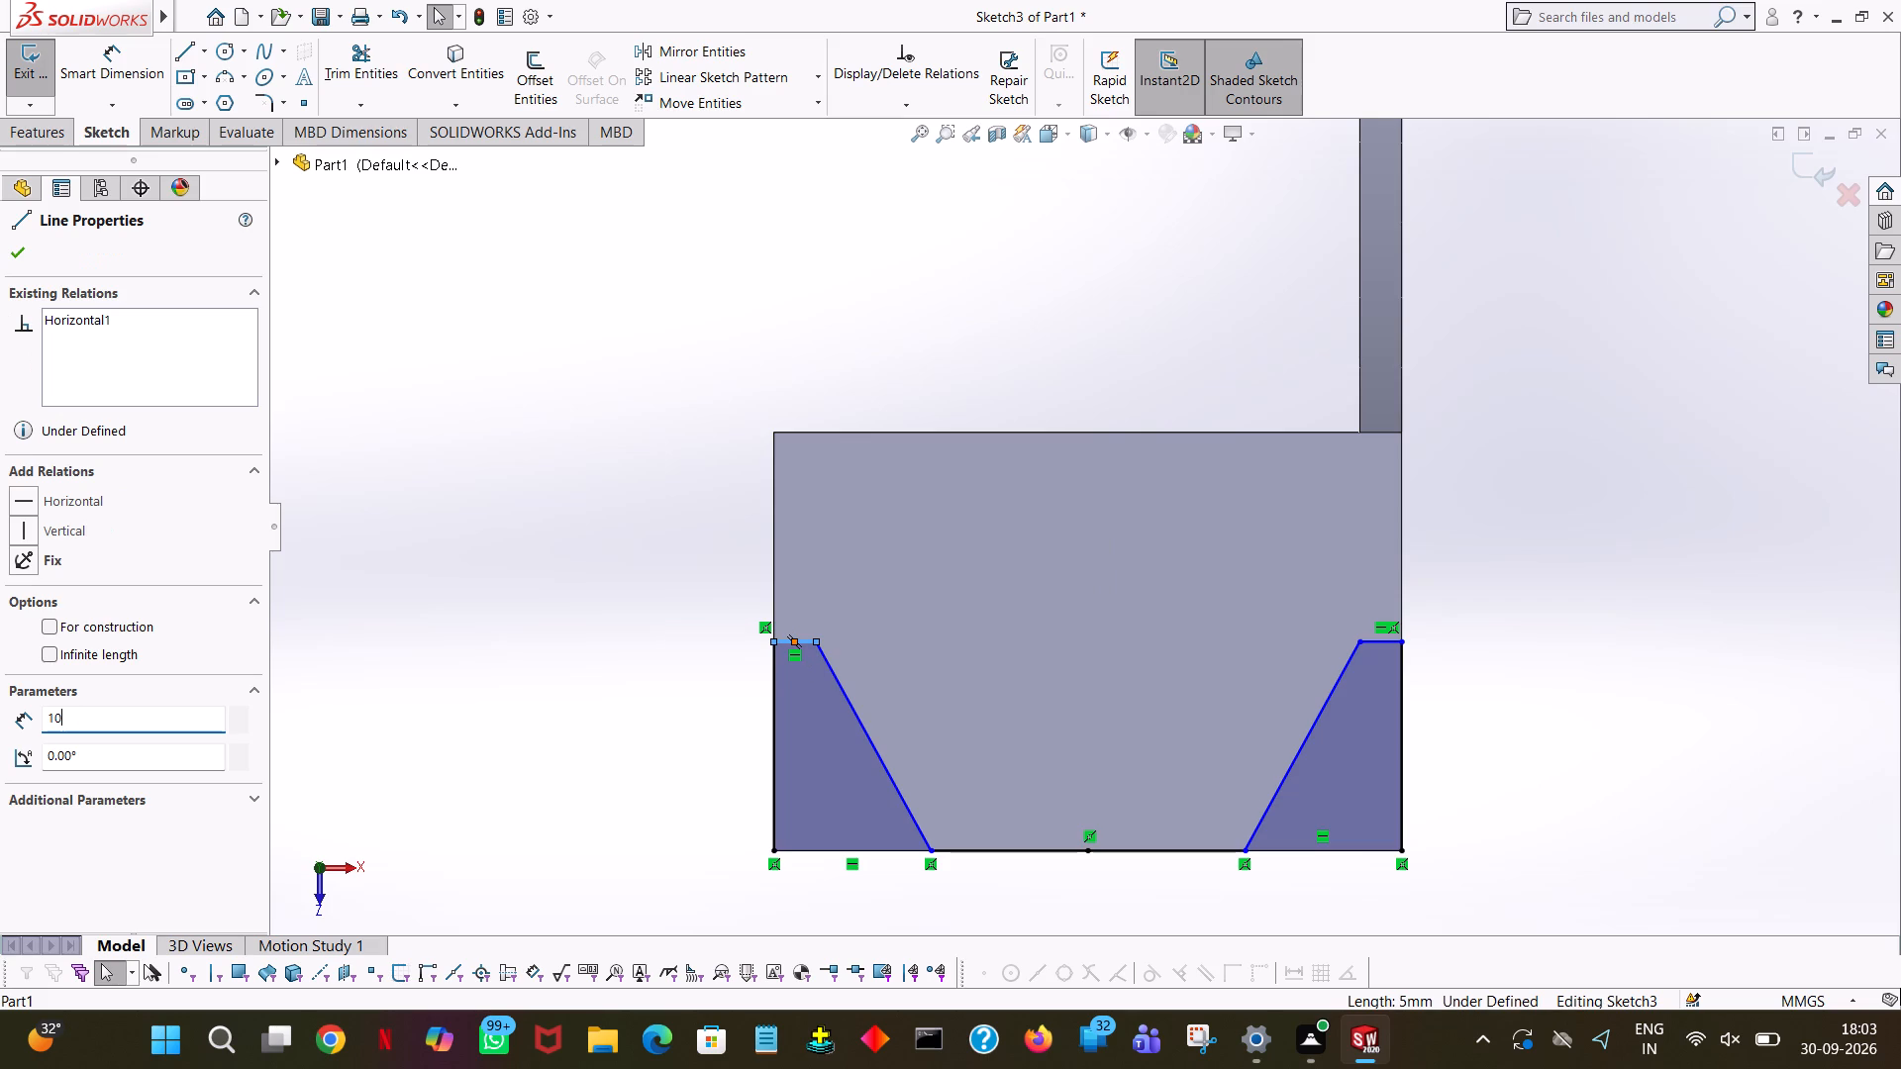
key("Return")
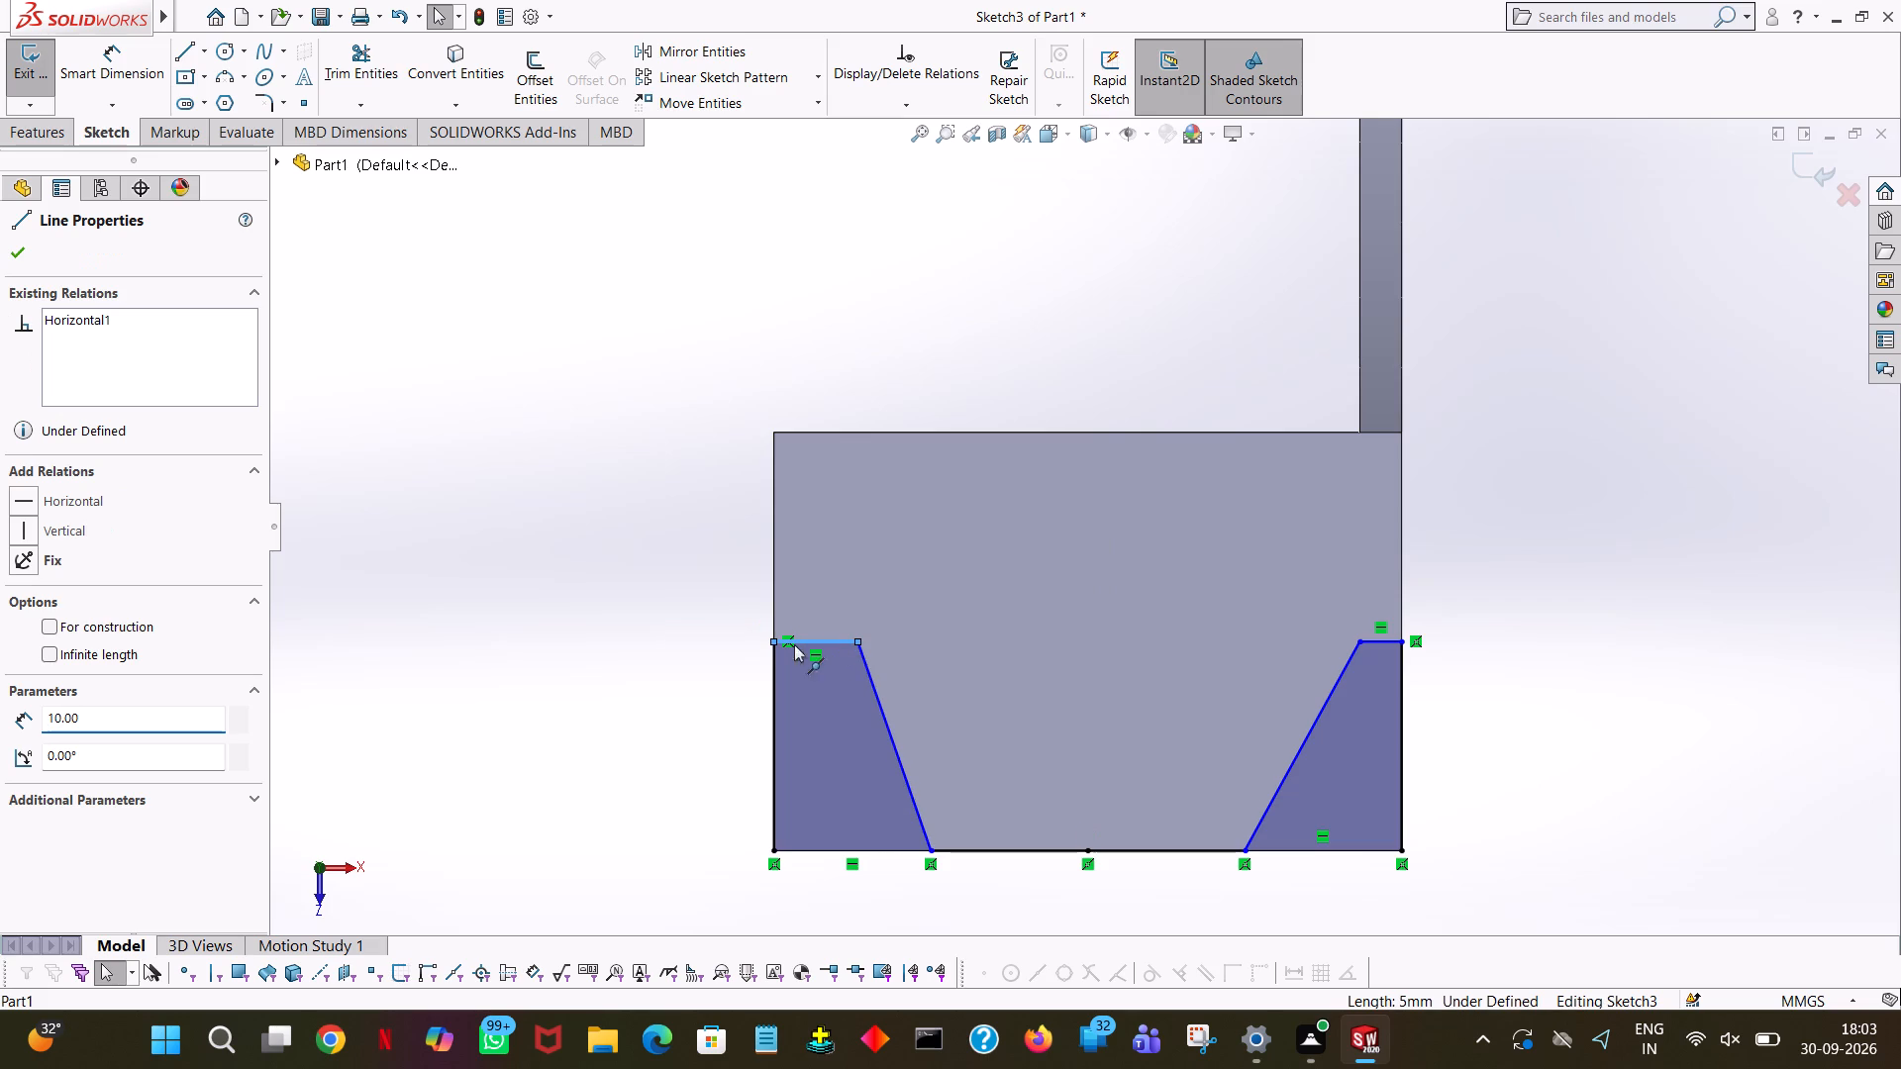
left_click(1385, 642)
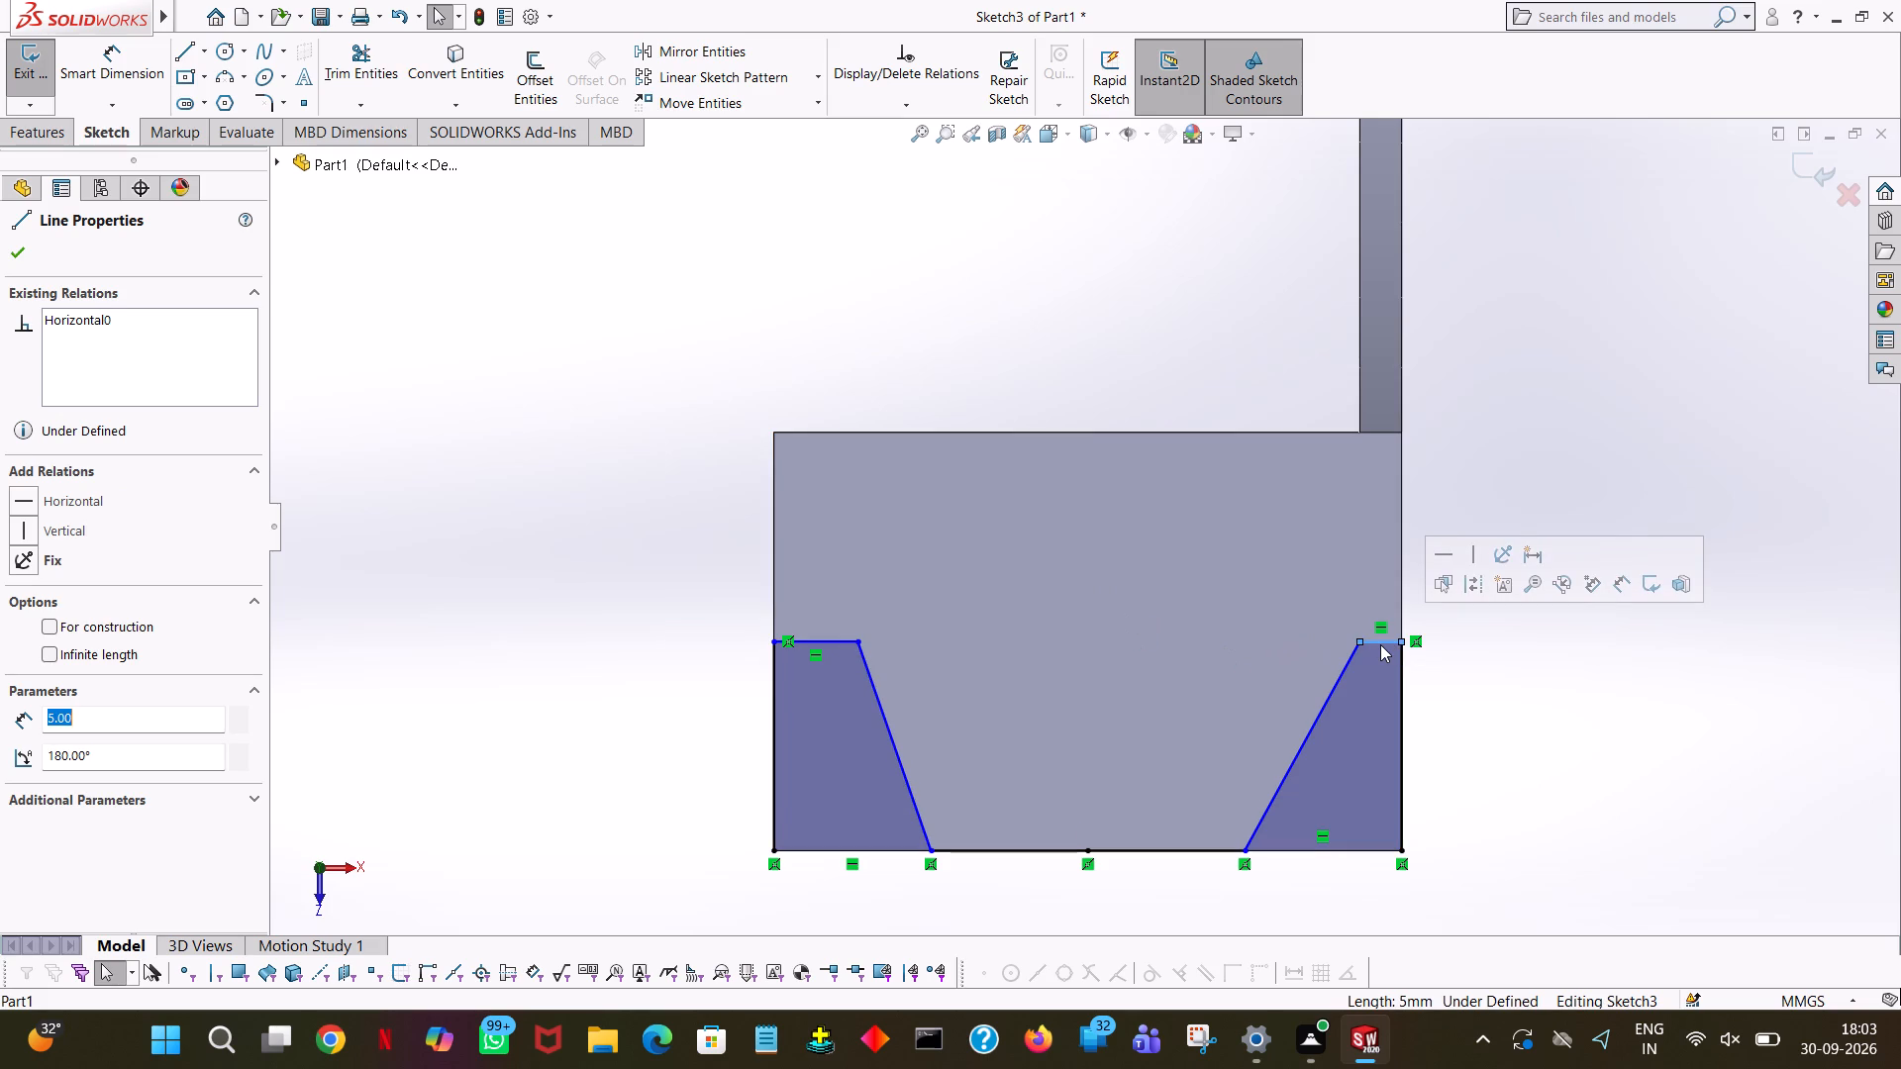
type("10")
key("Return")
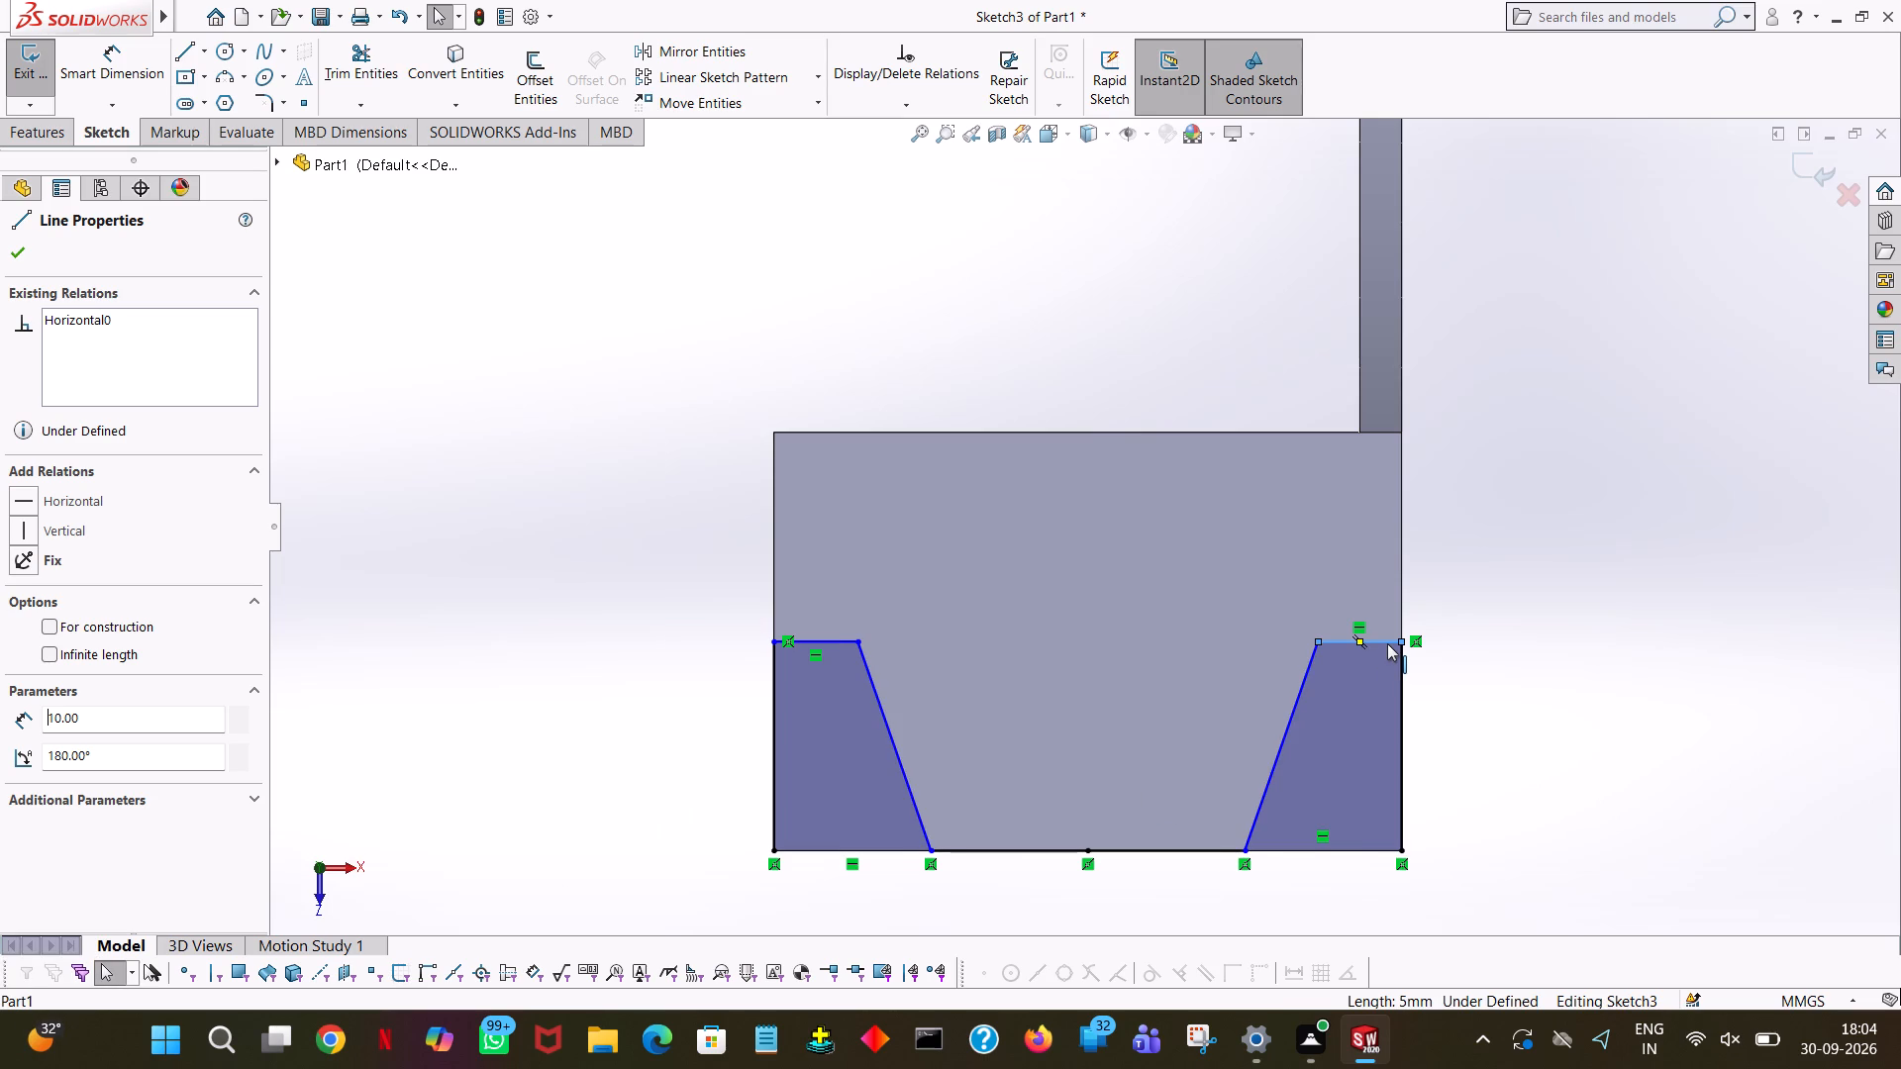
Set the front-edge line from the edge's midpoint to the left slanted line to a length of 13.75 mm.
left_click(997, 846)
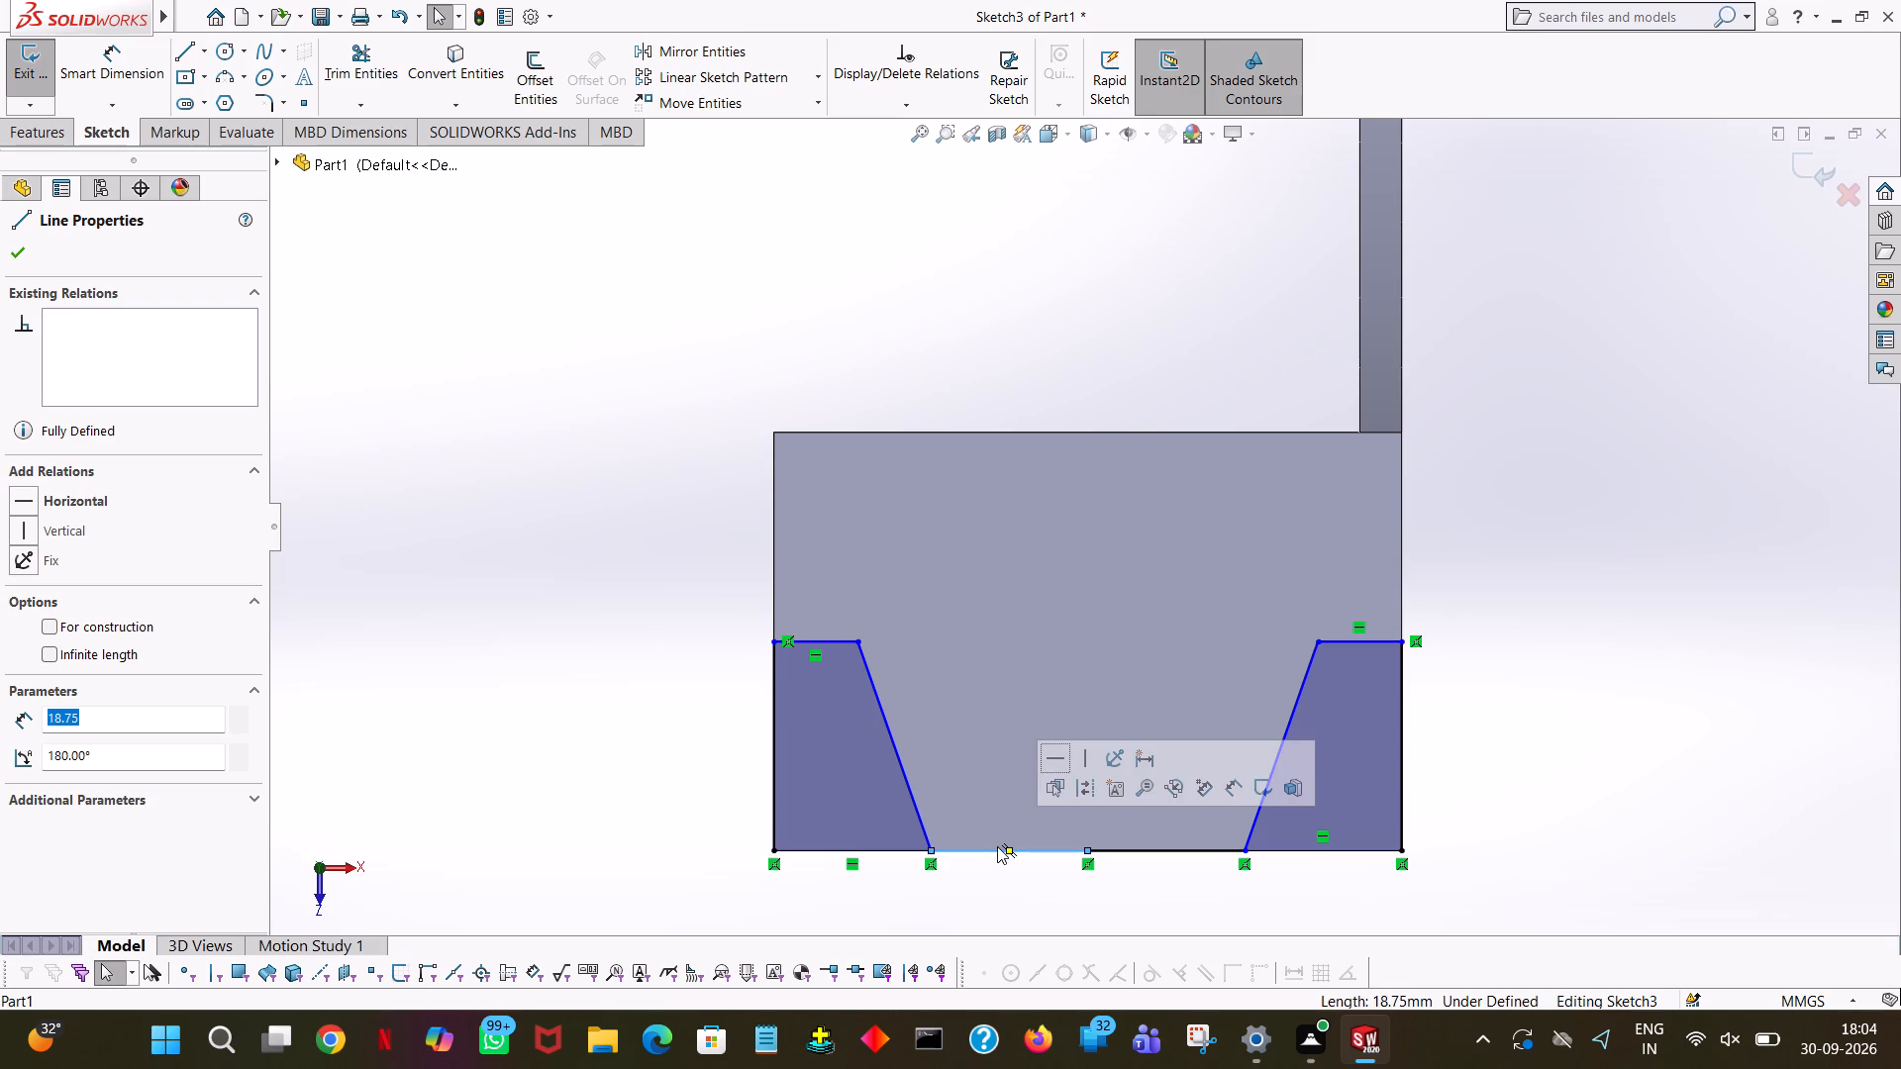
type("18.75-5")
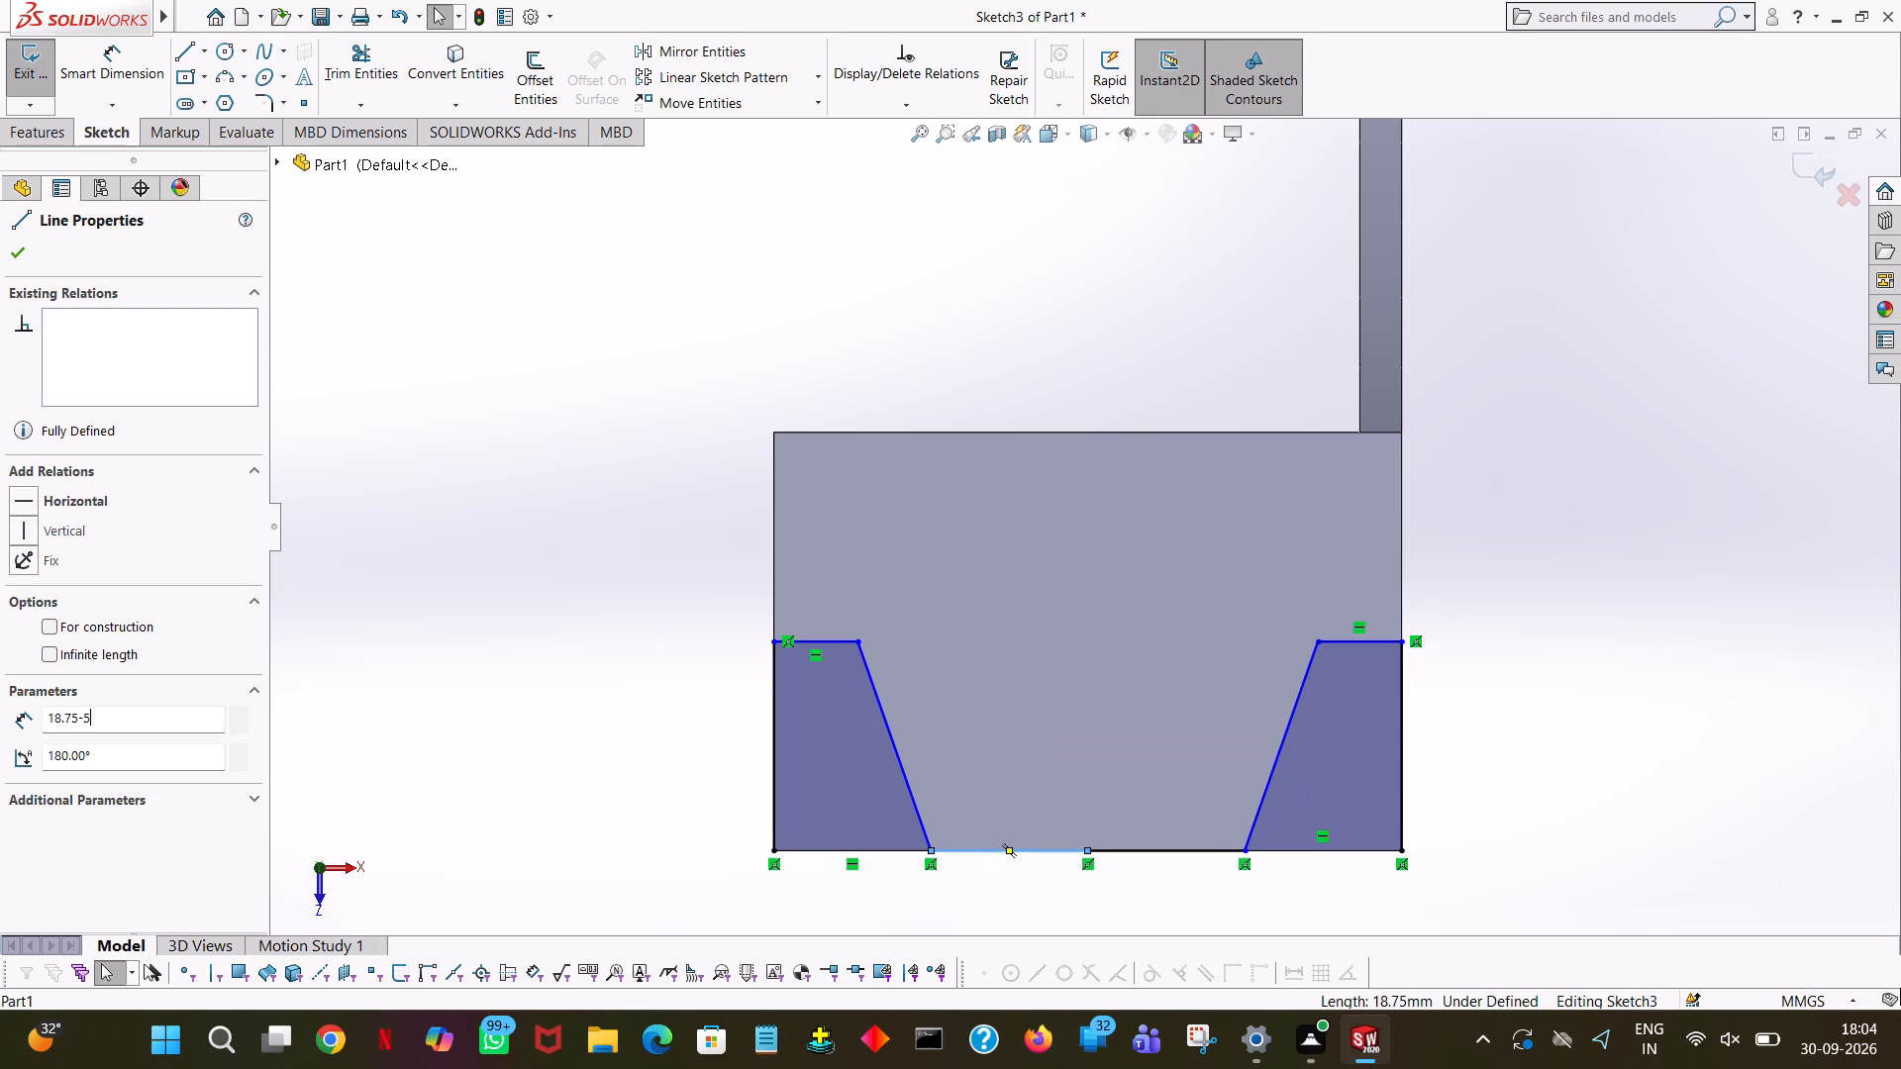
key("Return")
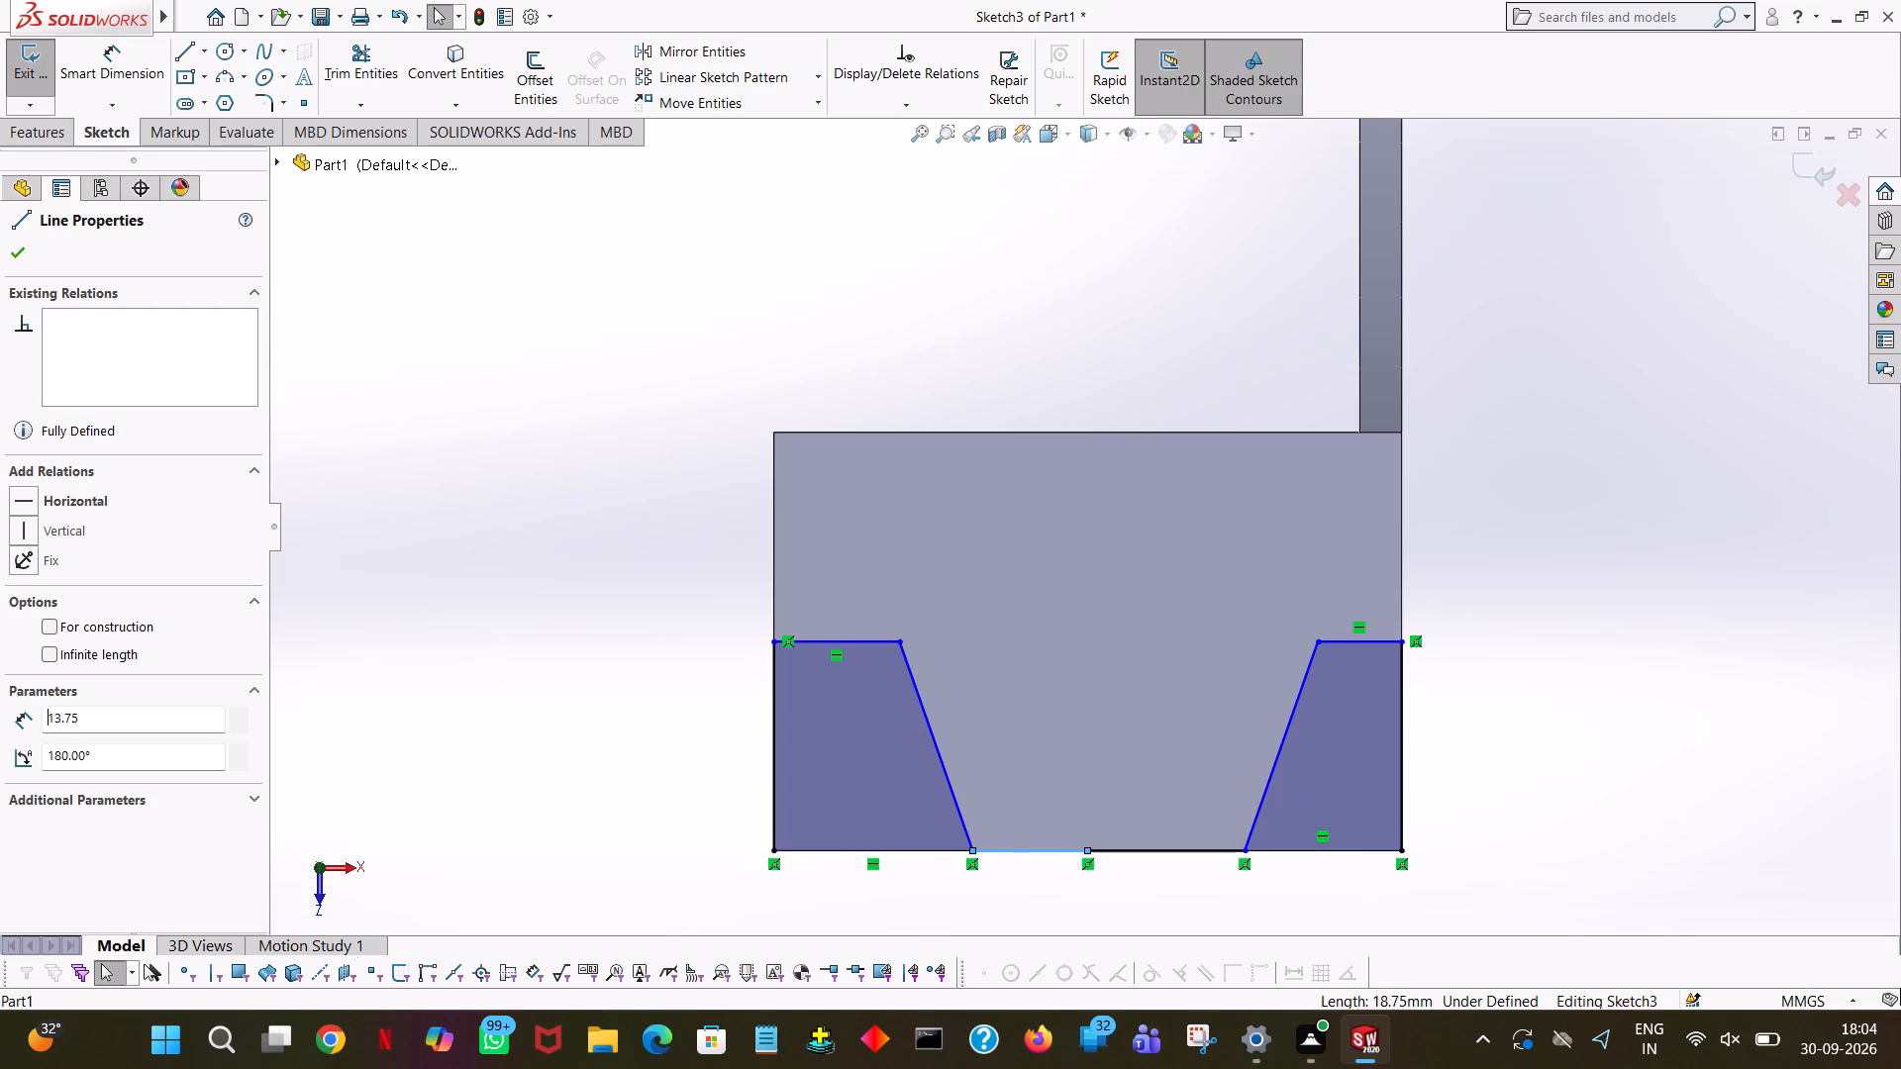
Set the left corner profile's upper horizontal line to a length of 10 mm.
left_click(878, 650)
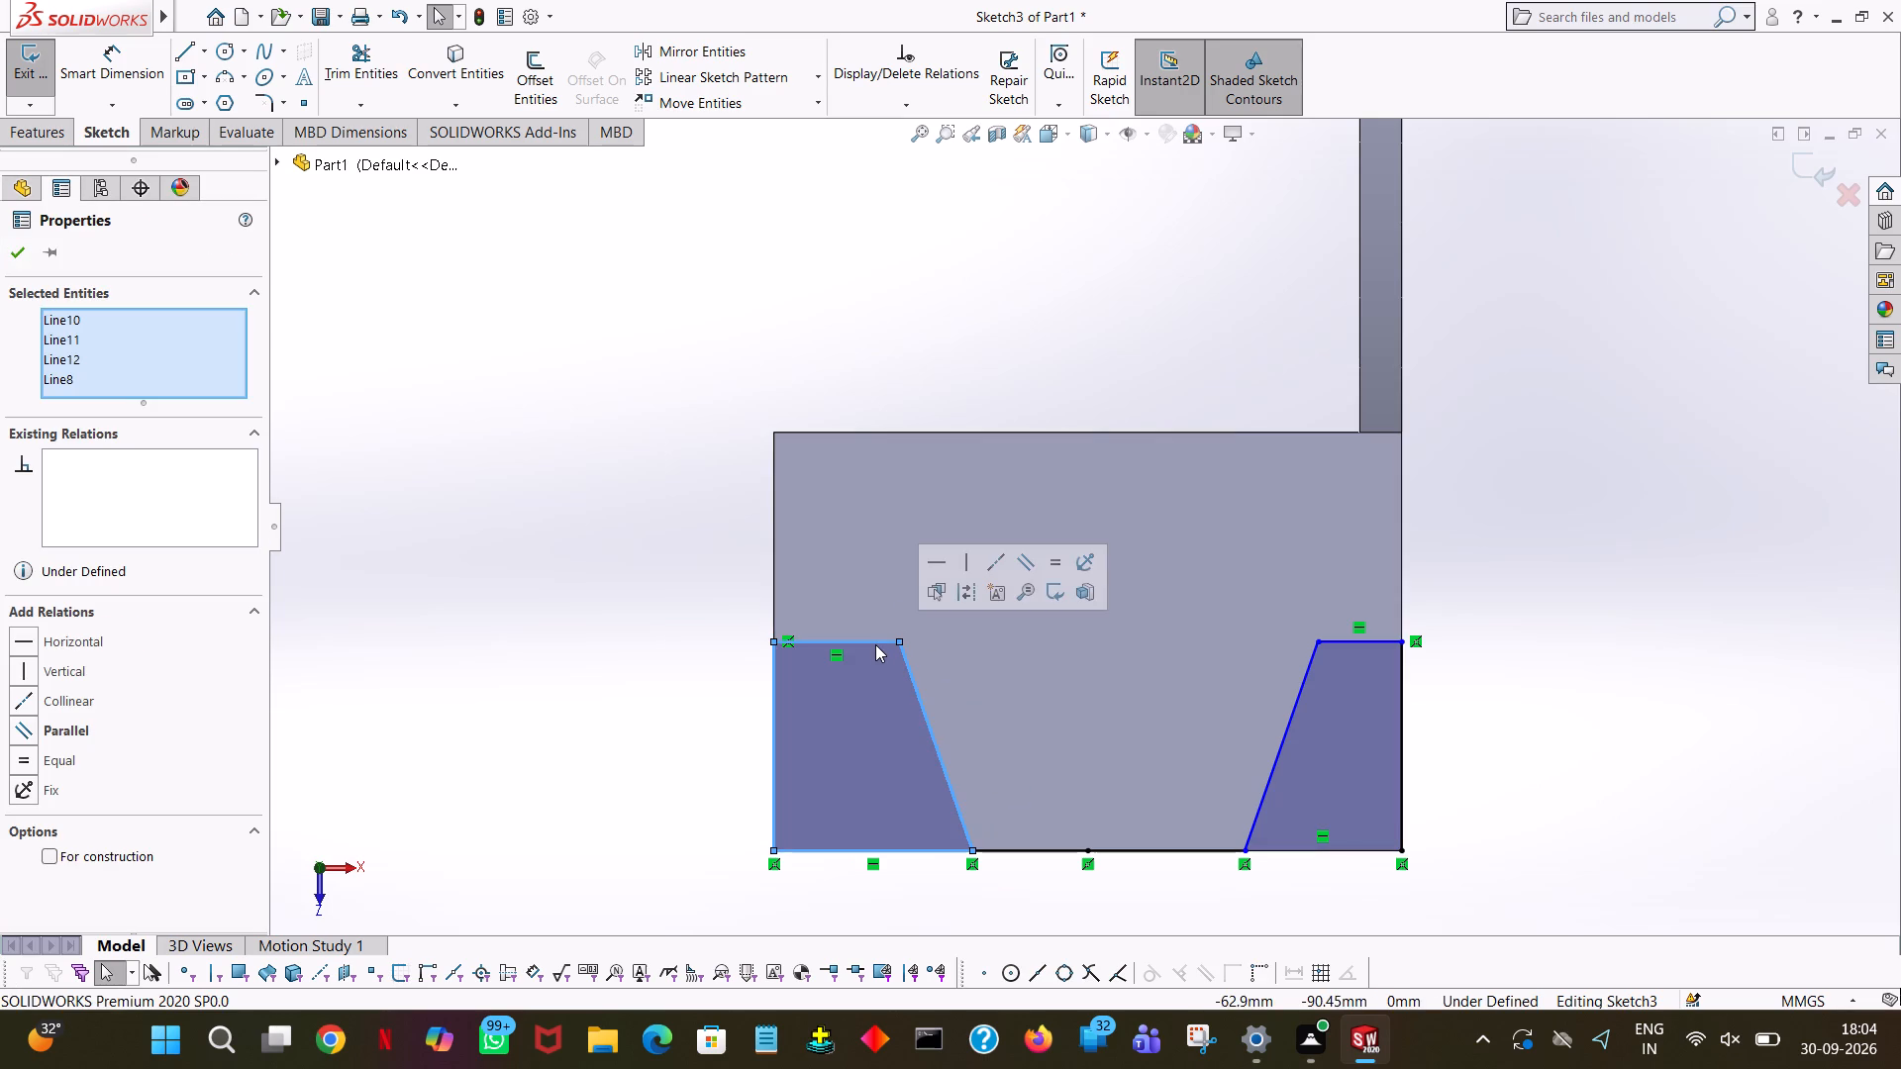
left_click(994, 333)
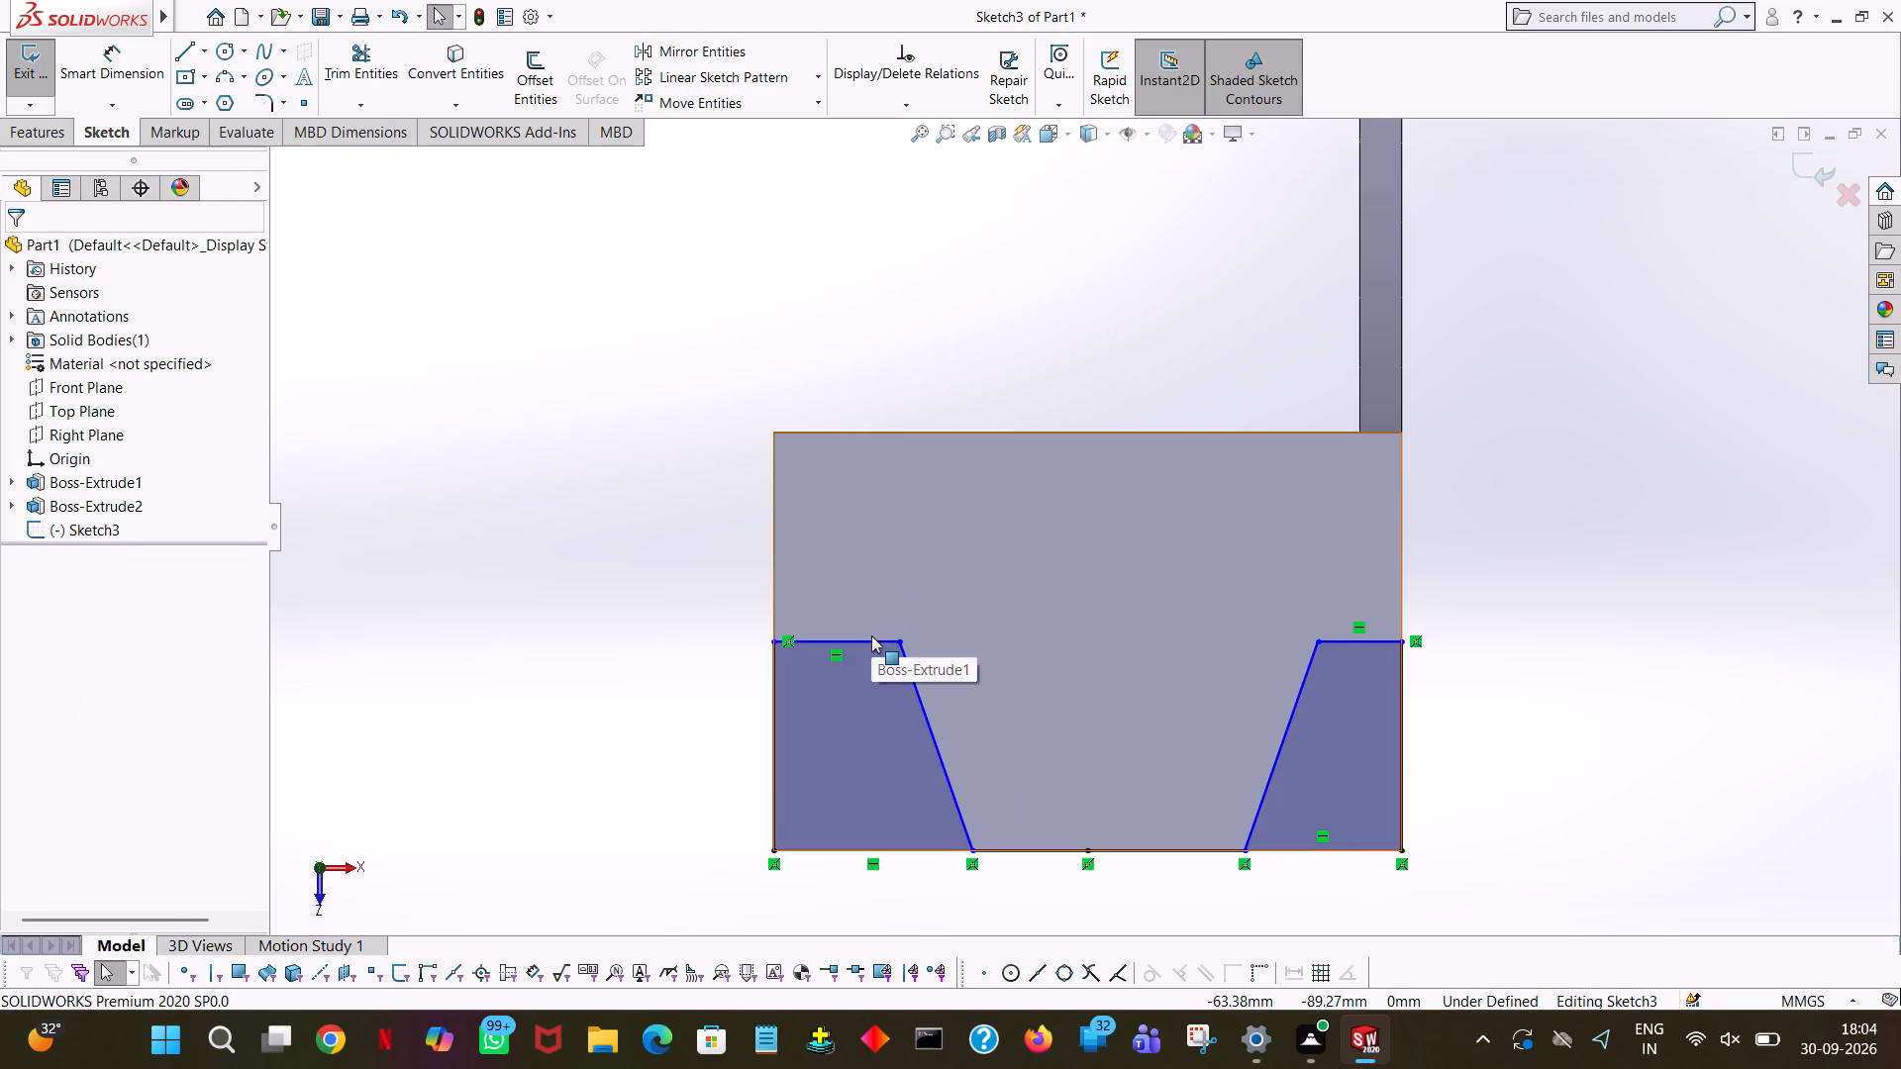
left_click(871, 635)
left_click(697, 338)
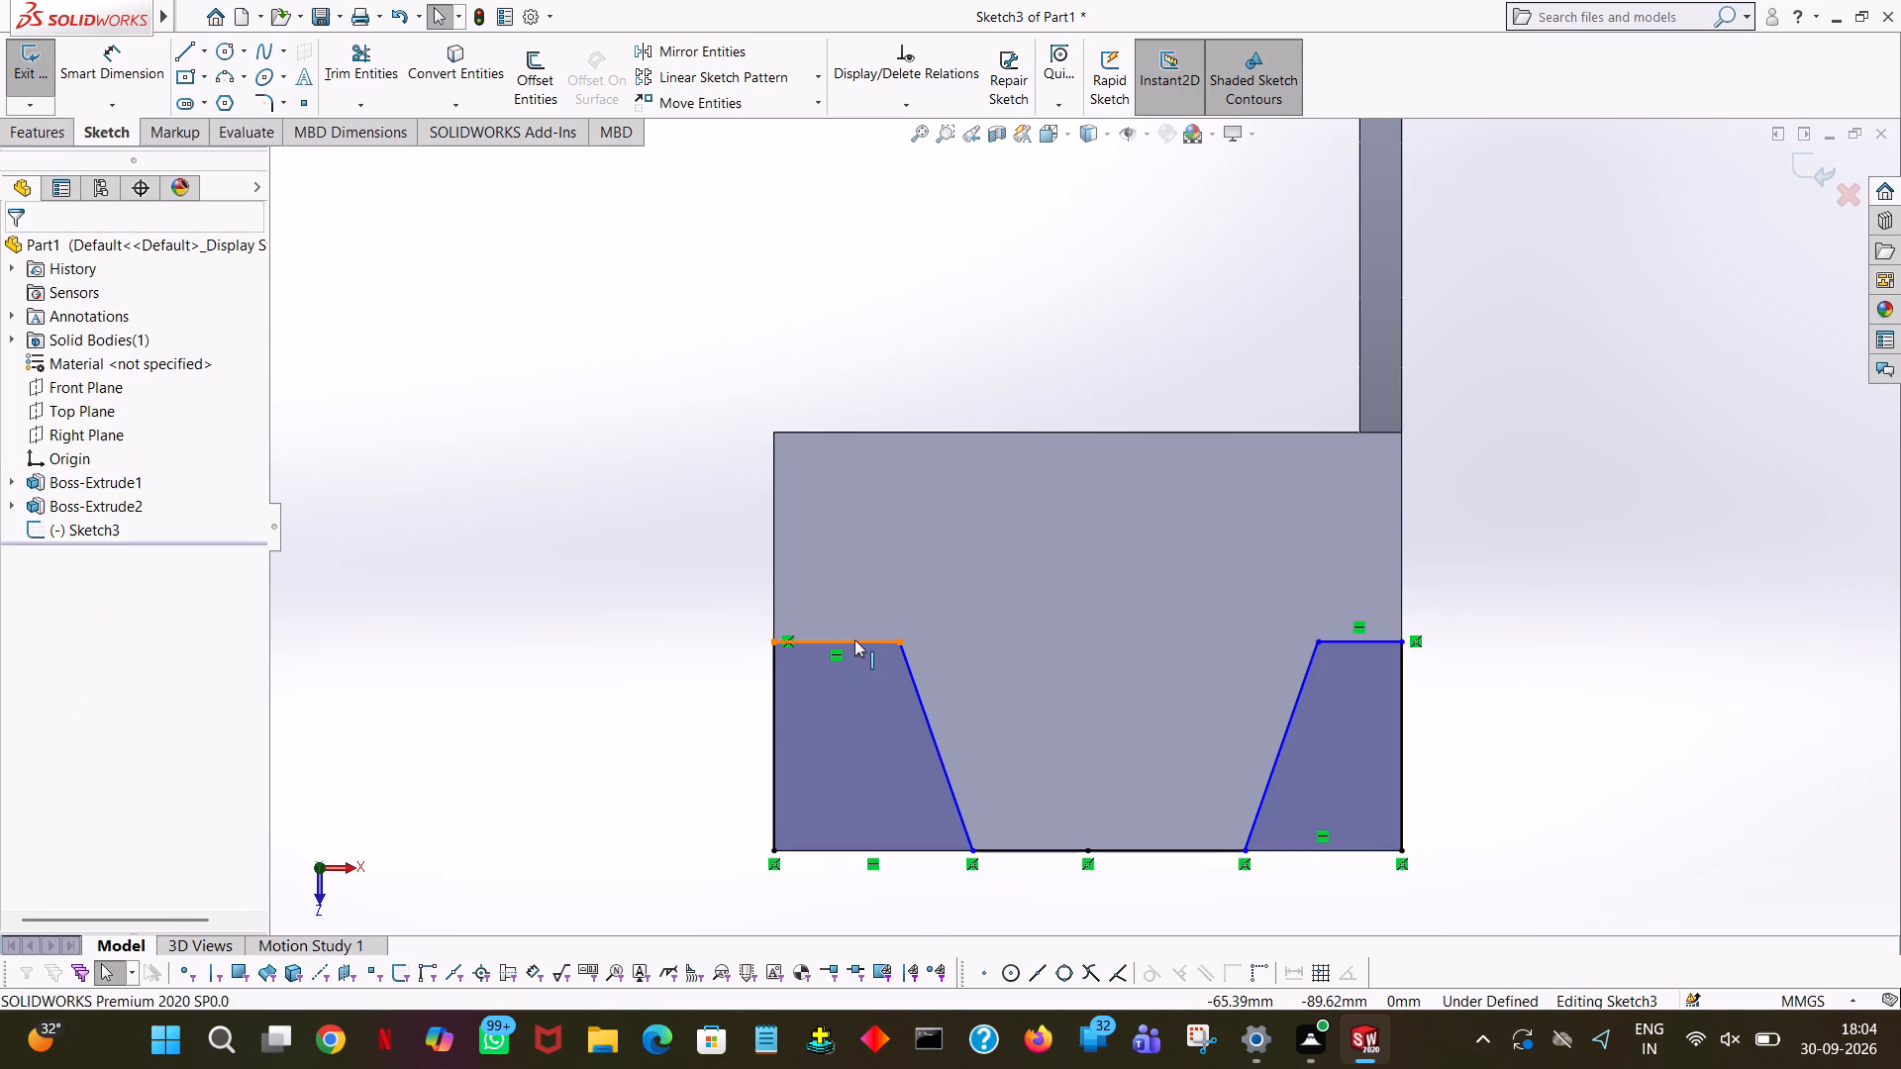
left_click(855, 641)
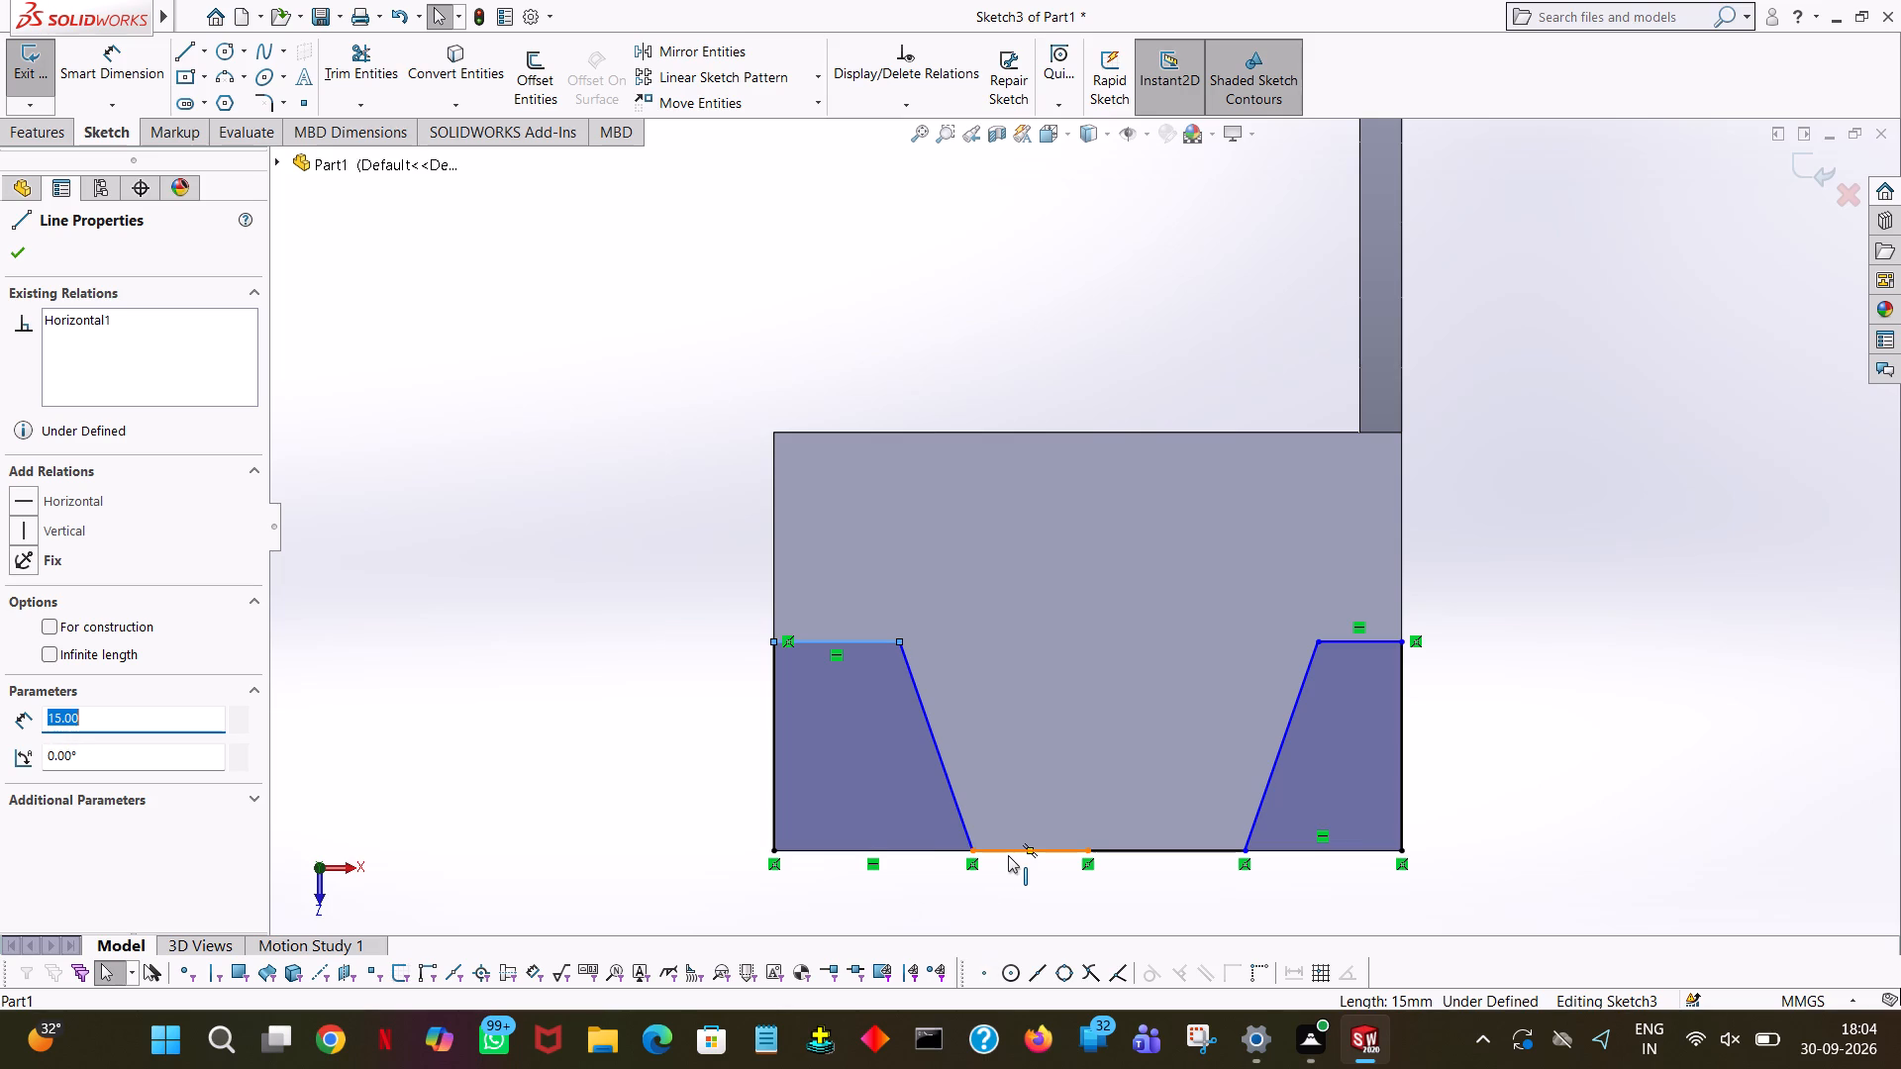
type("10")
key("Return")
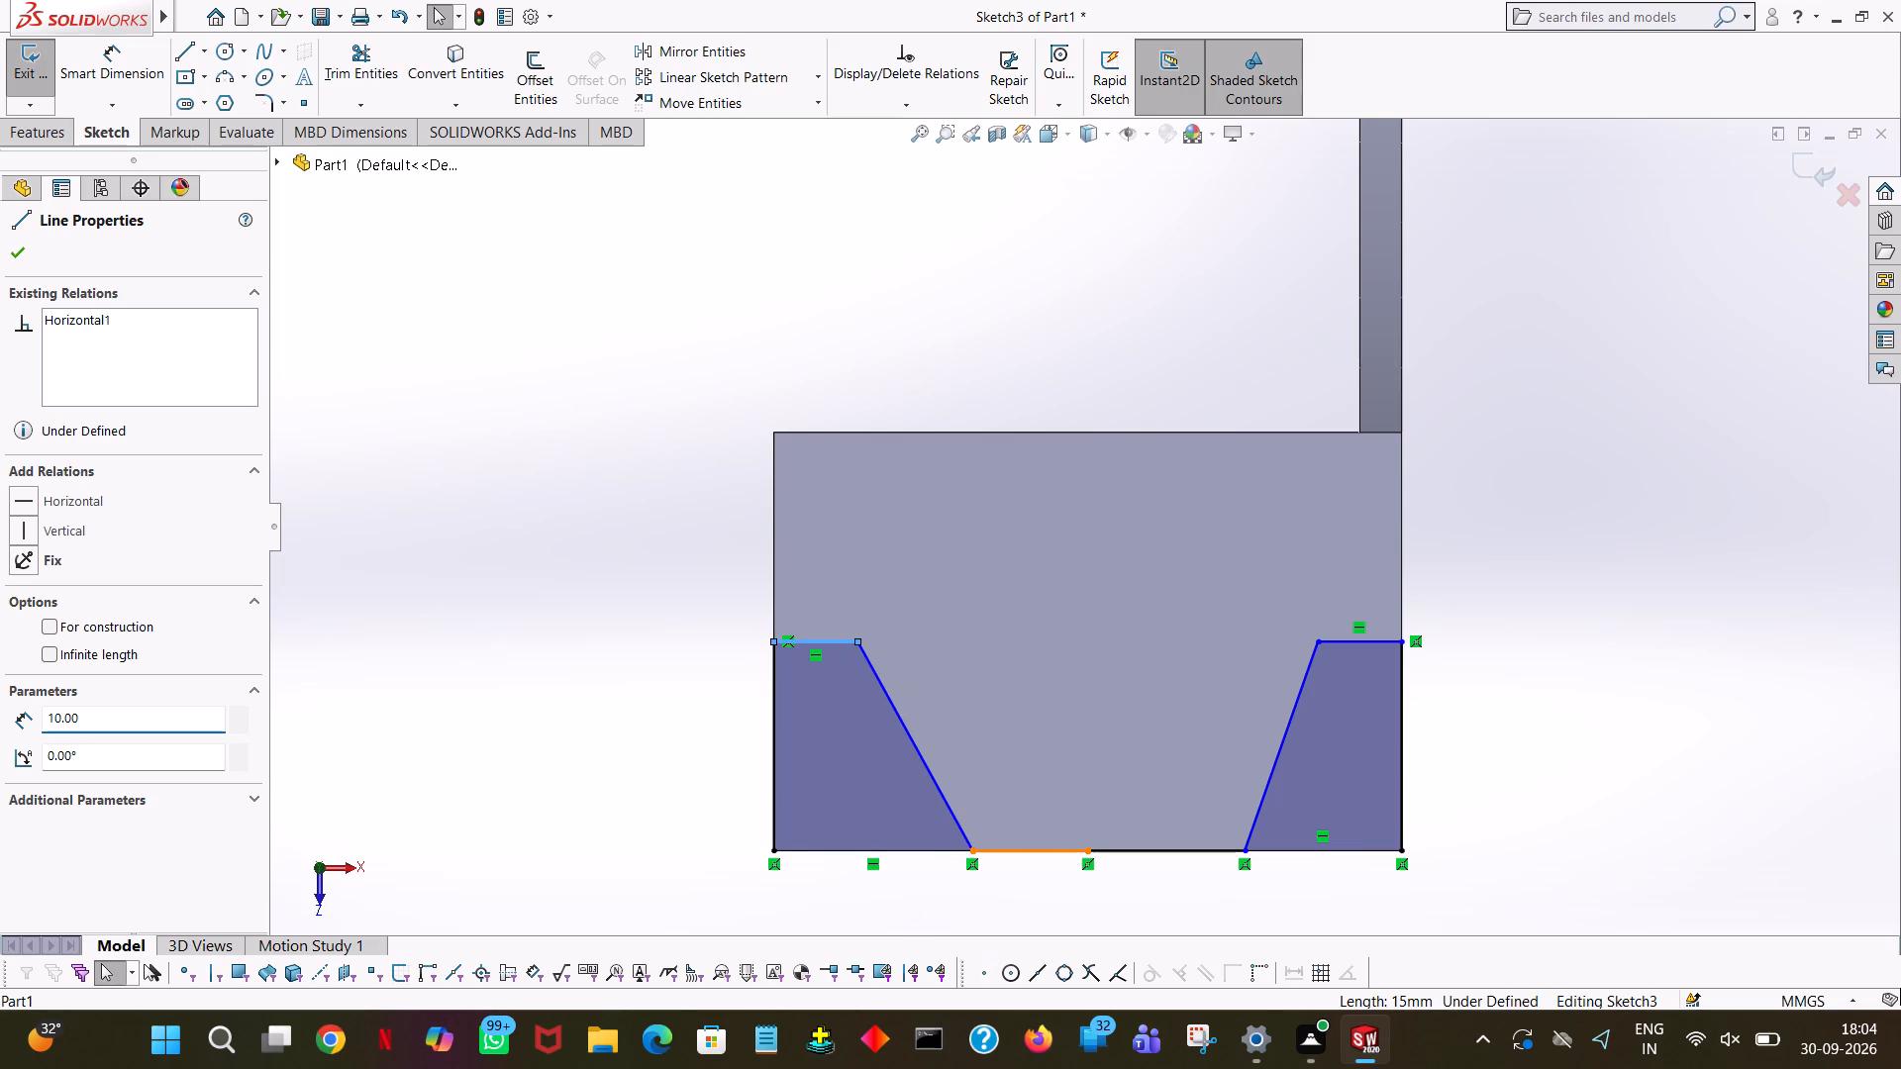
Shorten the front-edge line from the edge's midpoint to the right slanted line by 5 mm, to 13.75 mm.
left_click(1051, 845)
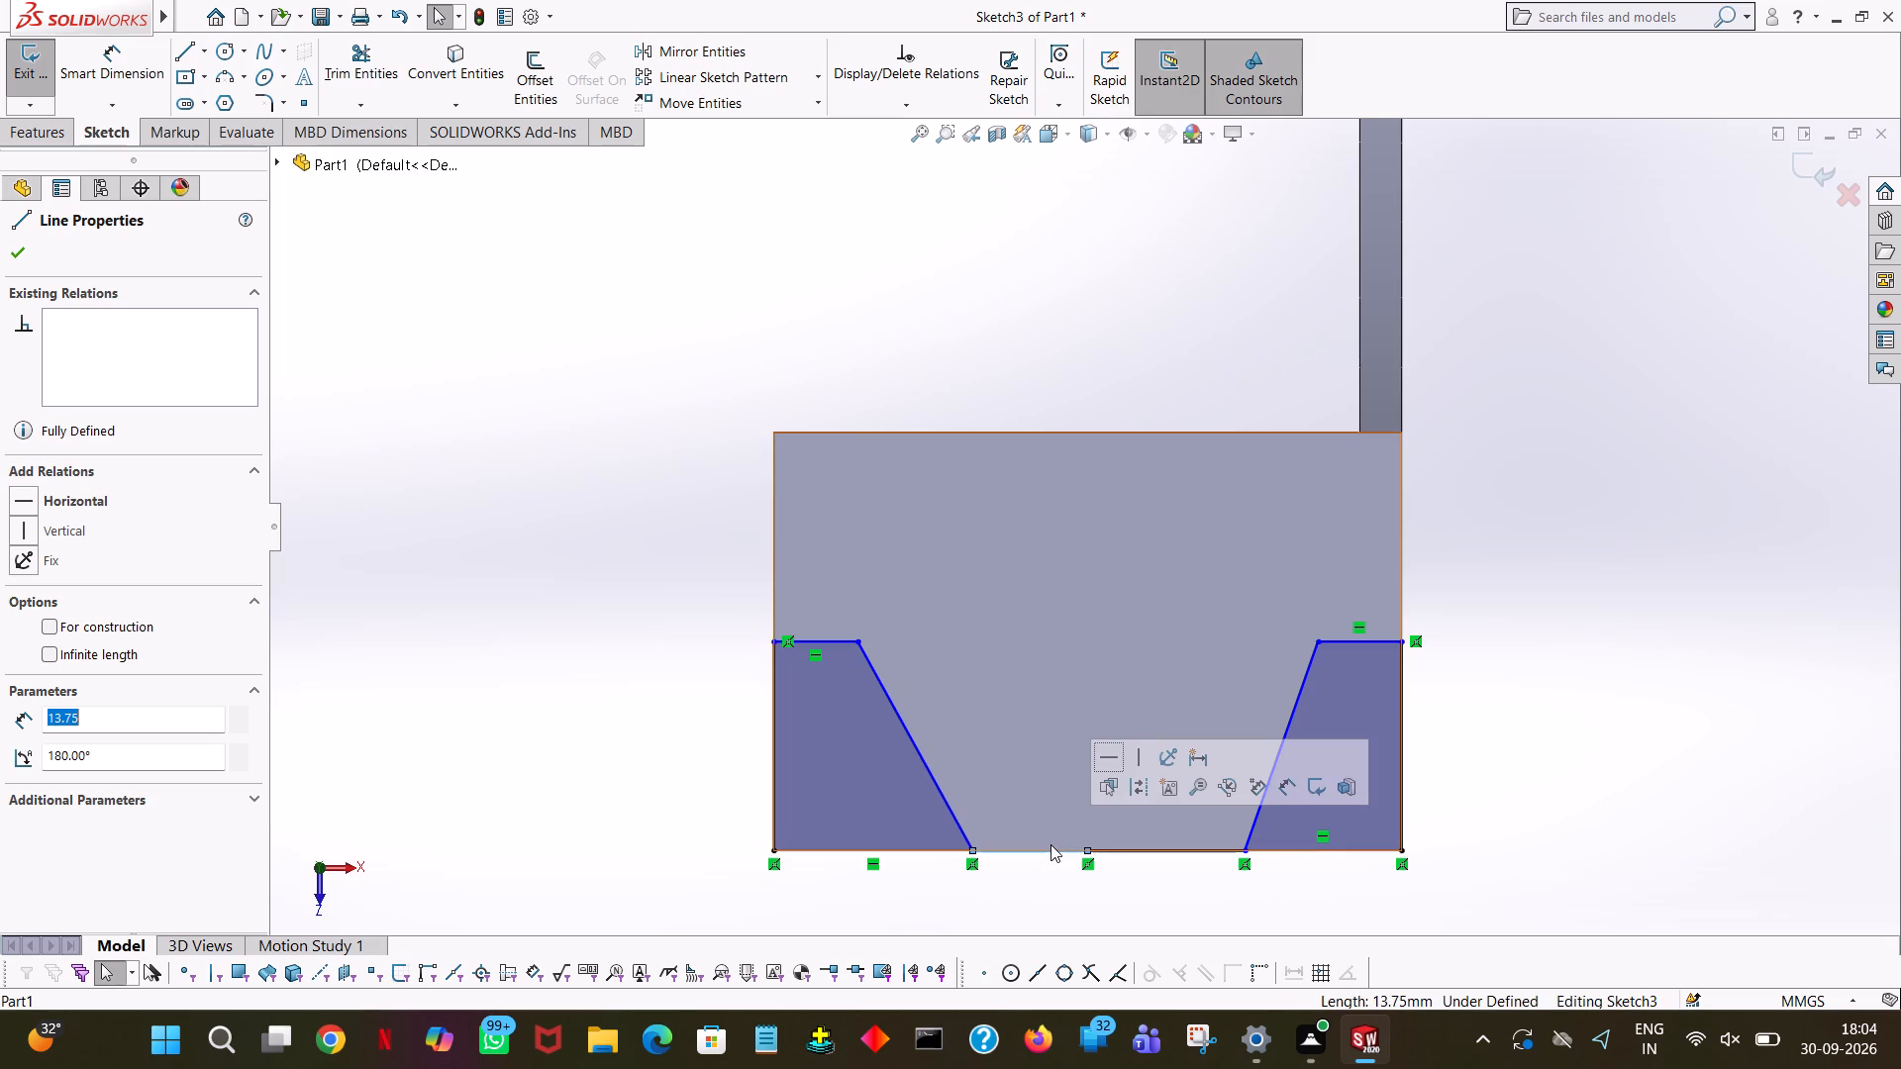
left_click(1216, 855)
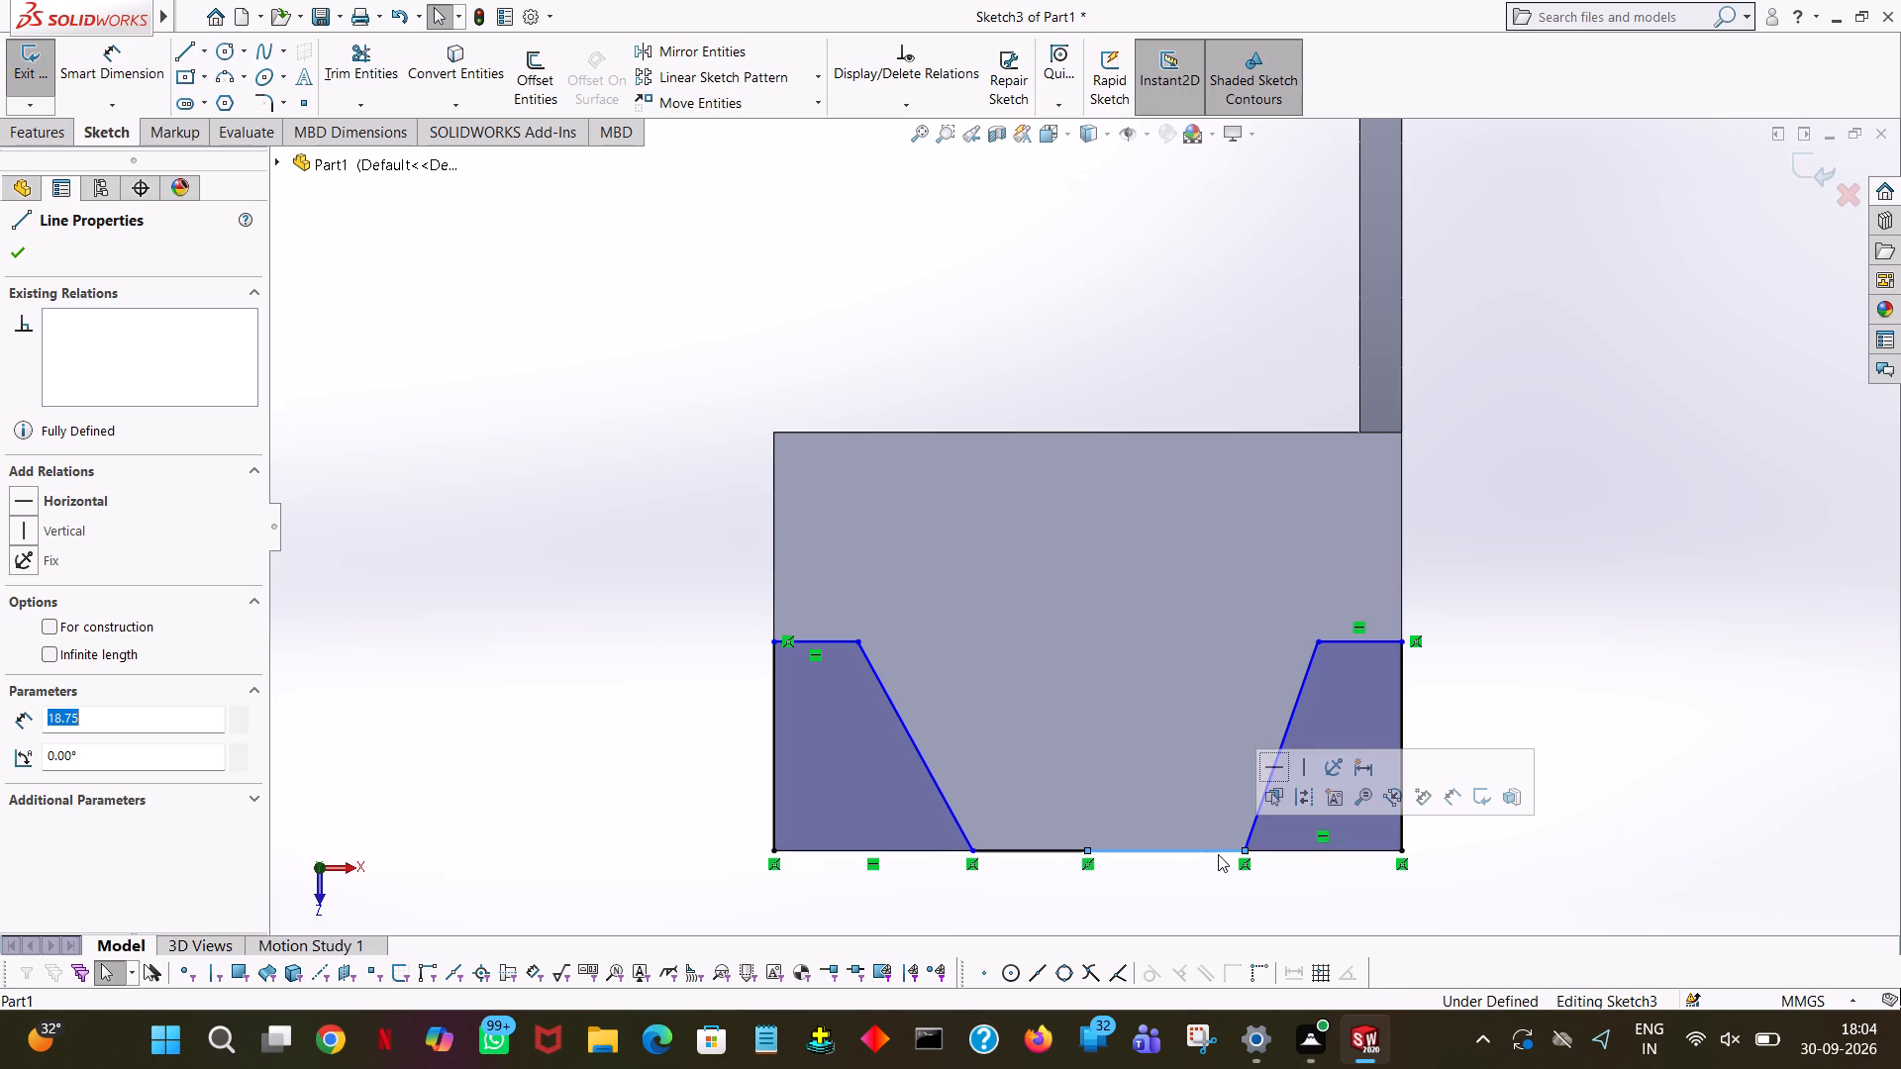
left_click(163, 712)
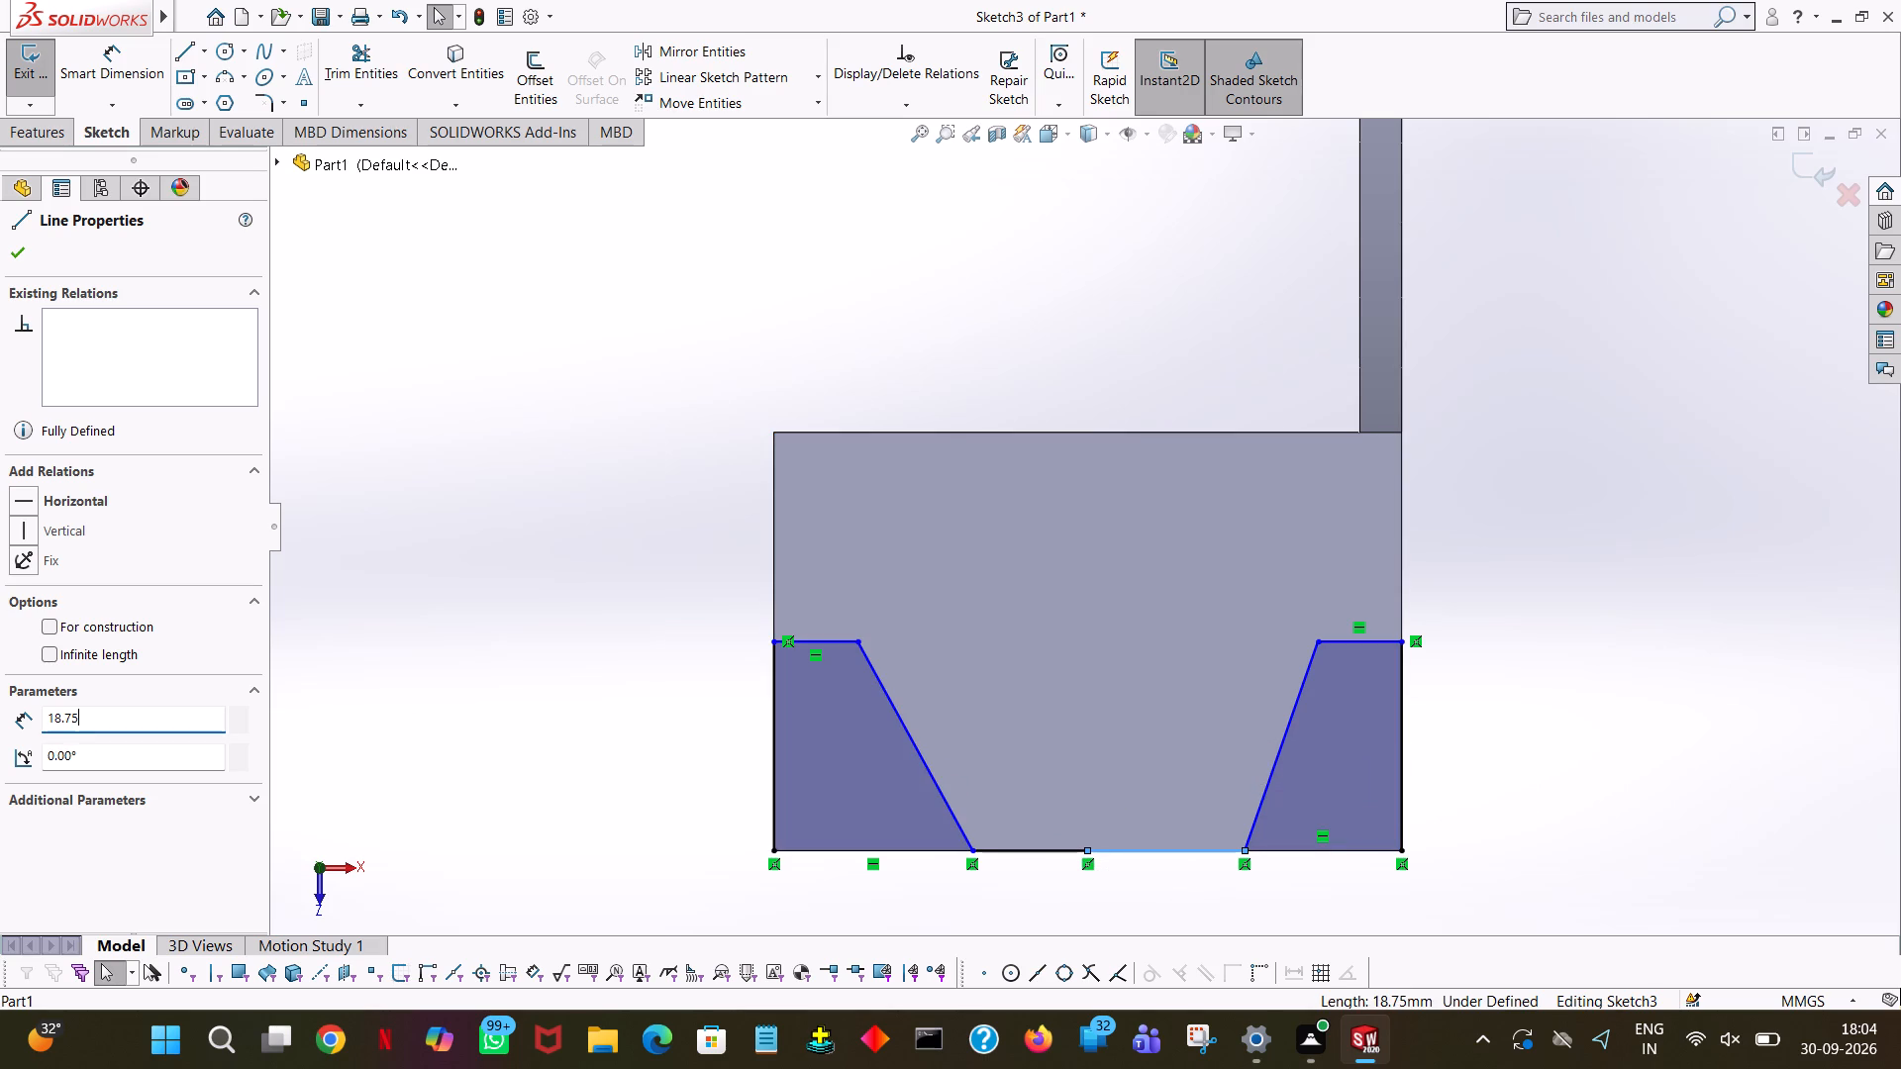
type("-5")
key("Return")
left_click(978, 298)
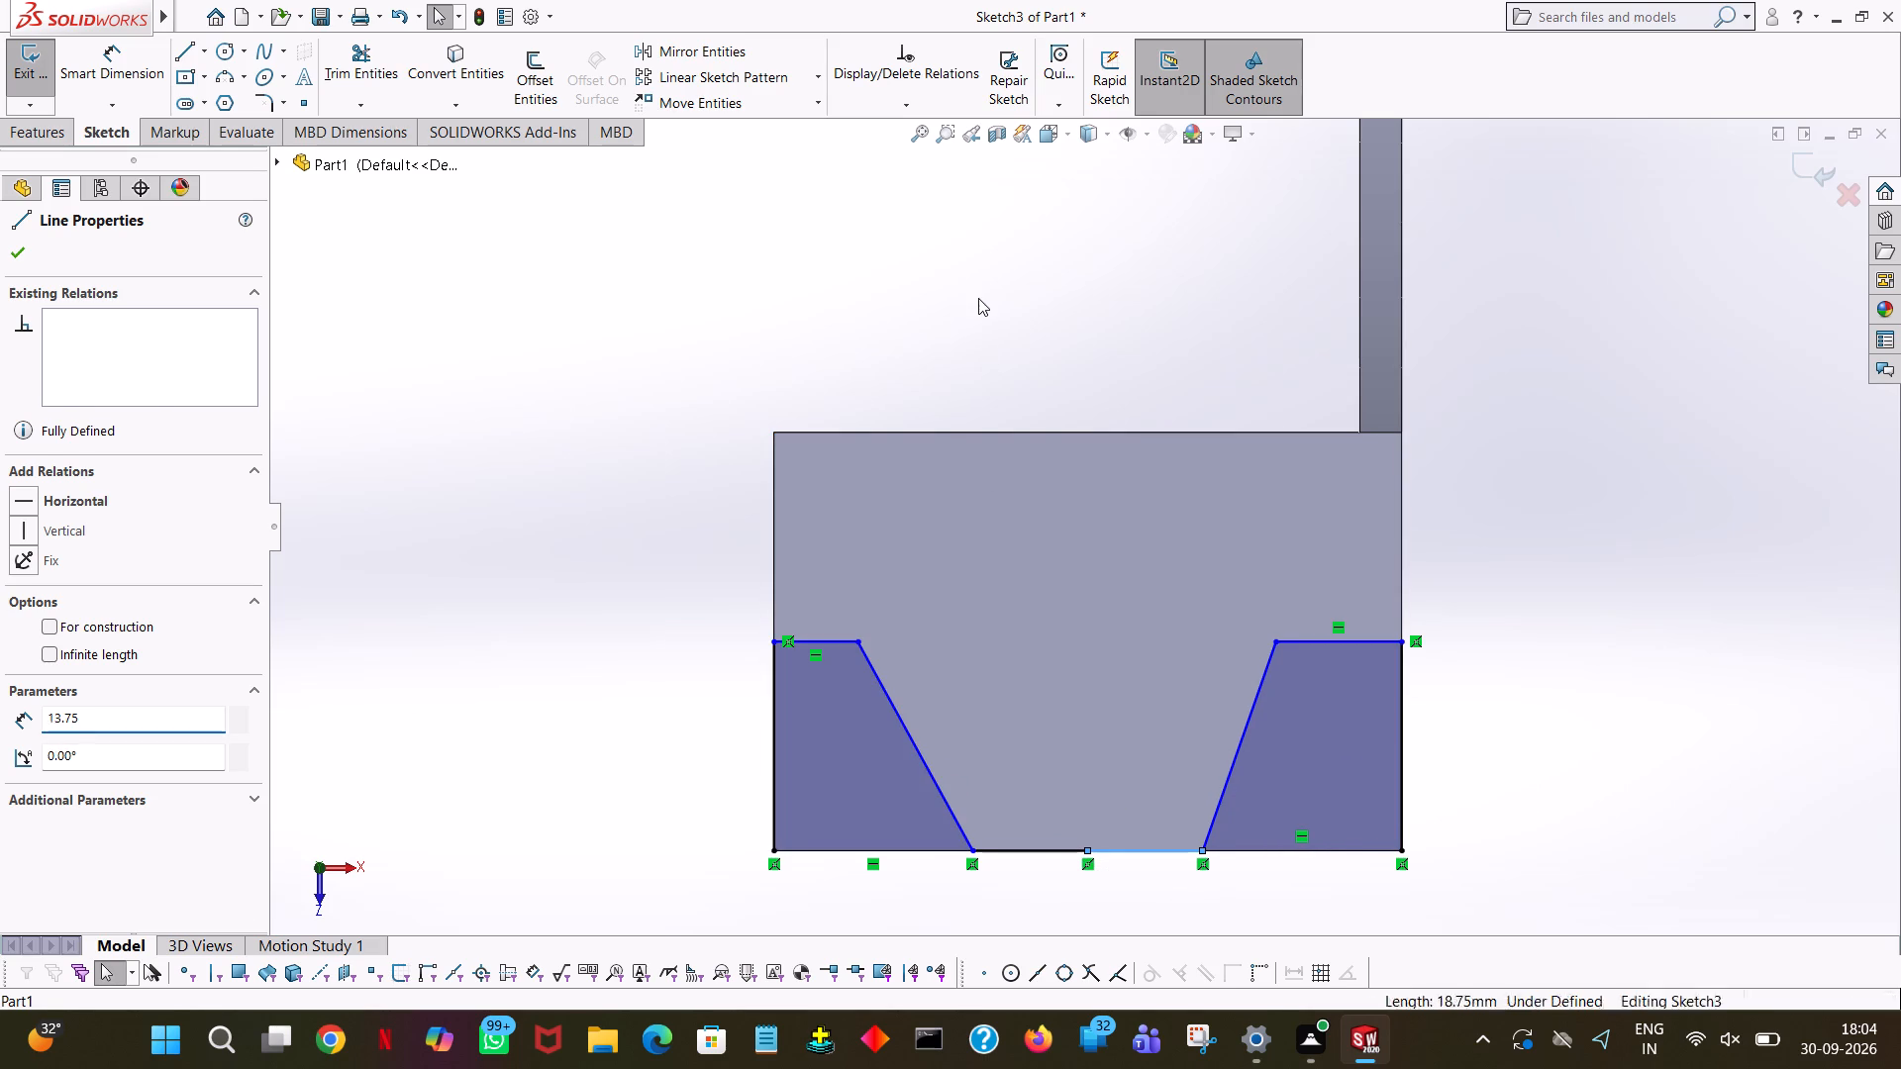
Set the right corner profile's upper horizontal line to a length of 10 mm.
left_click(1354, 645)
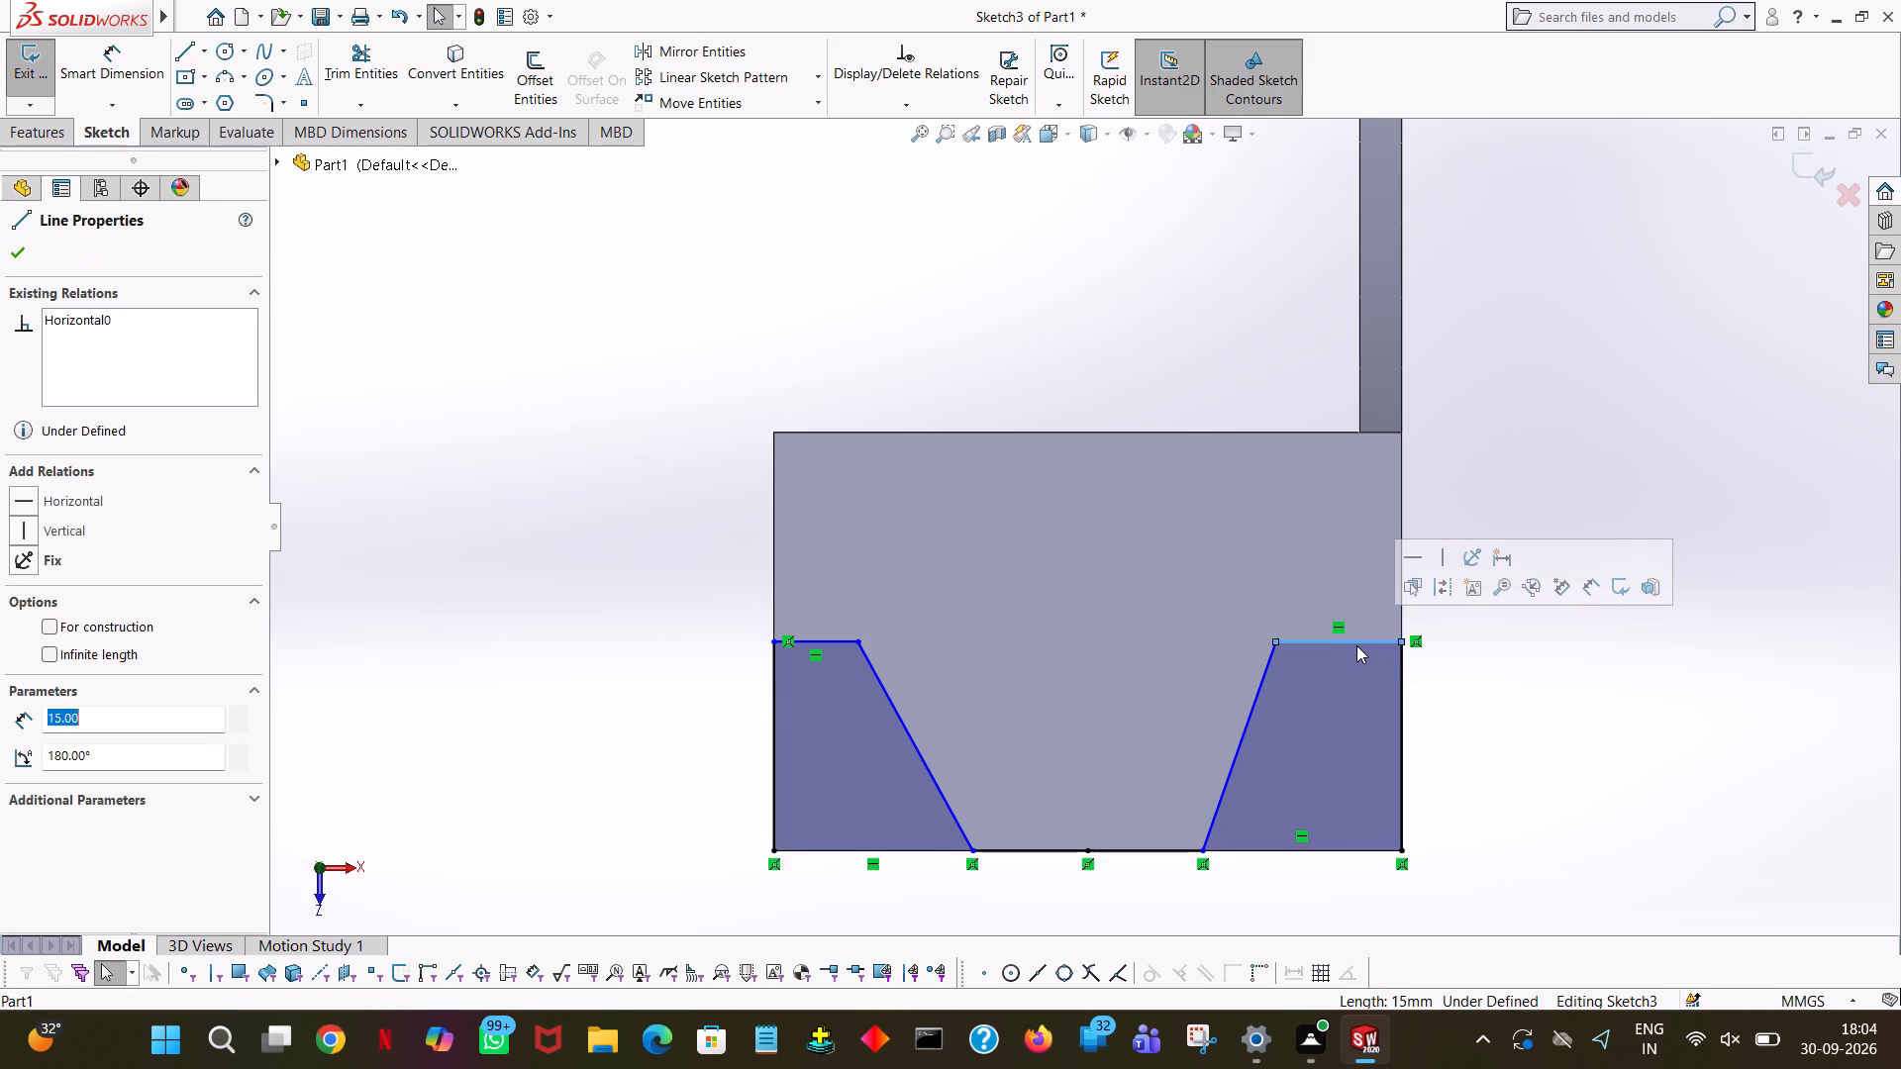
type("10")
key("Return")
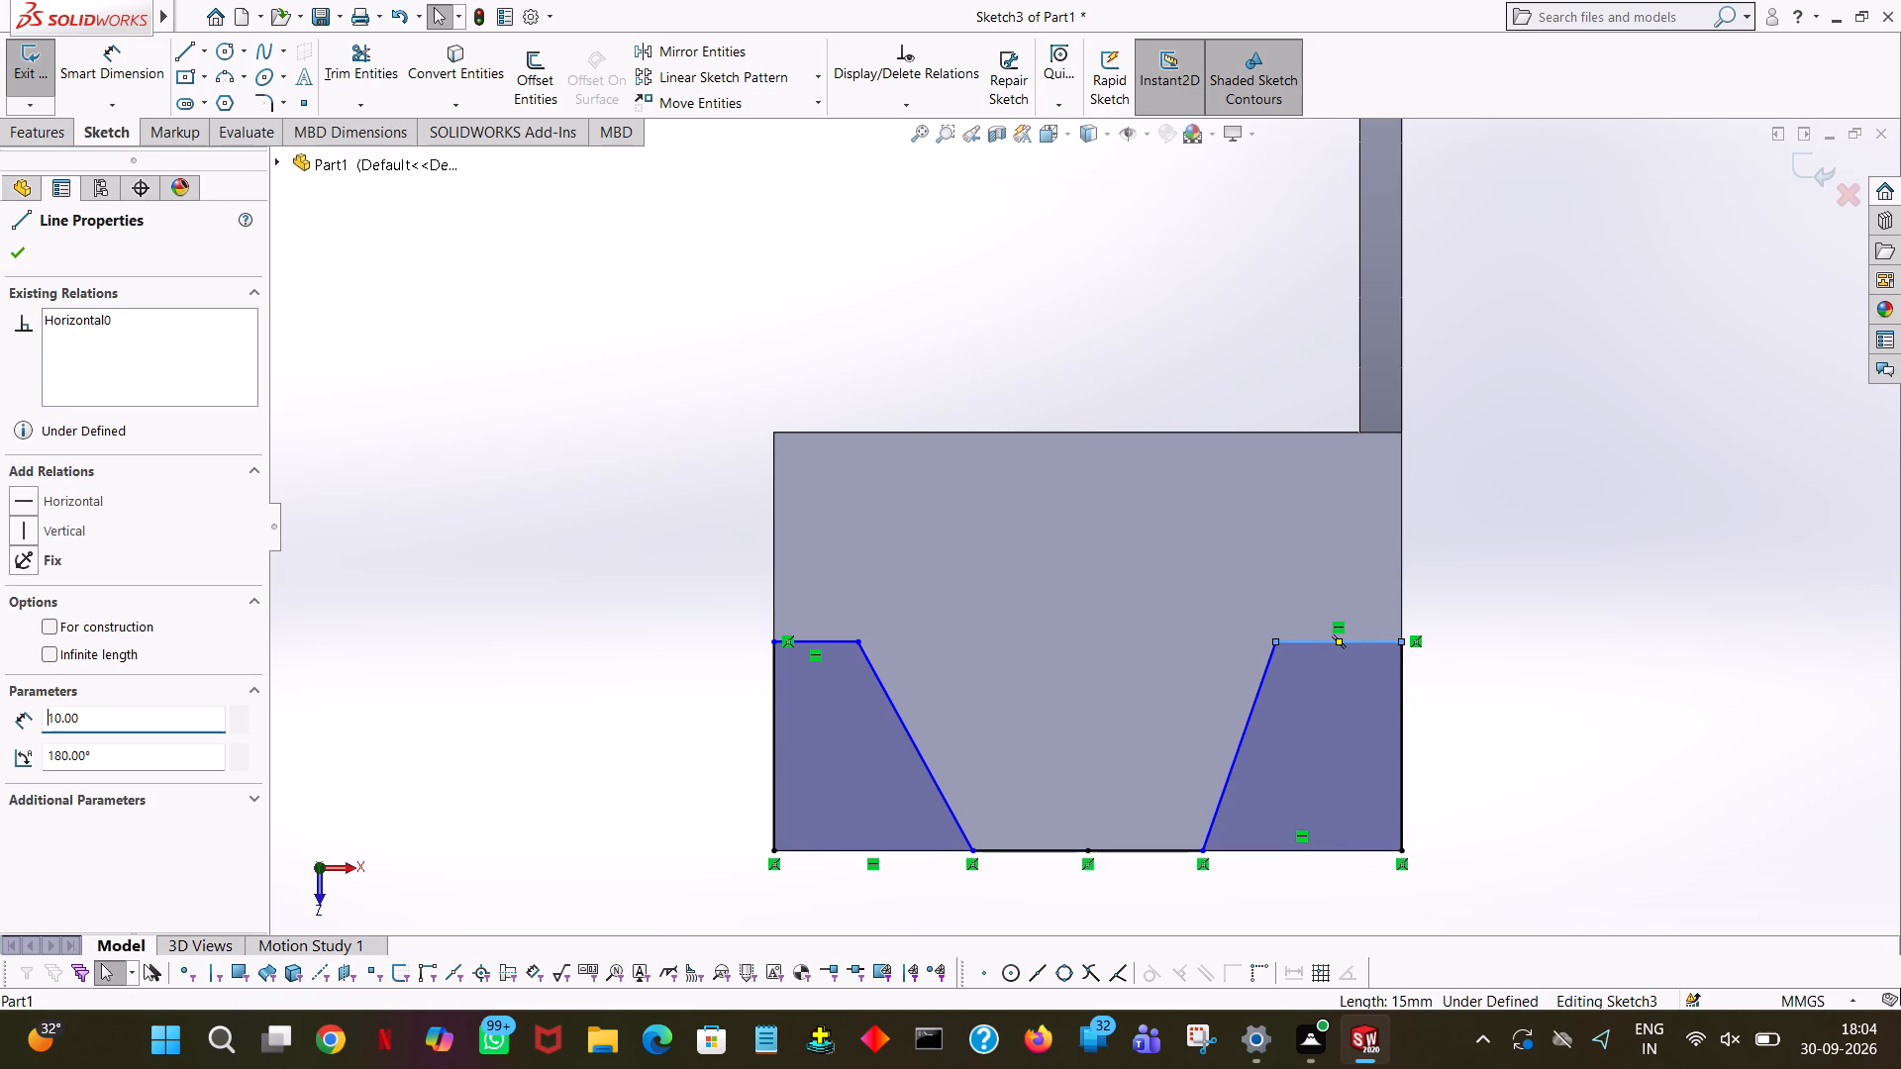
left_click(930, 238)
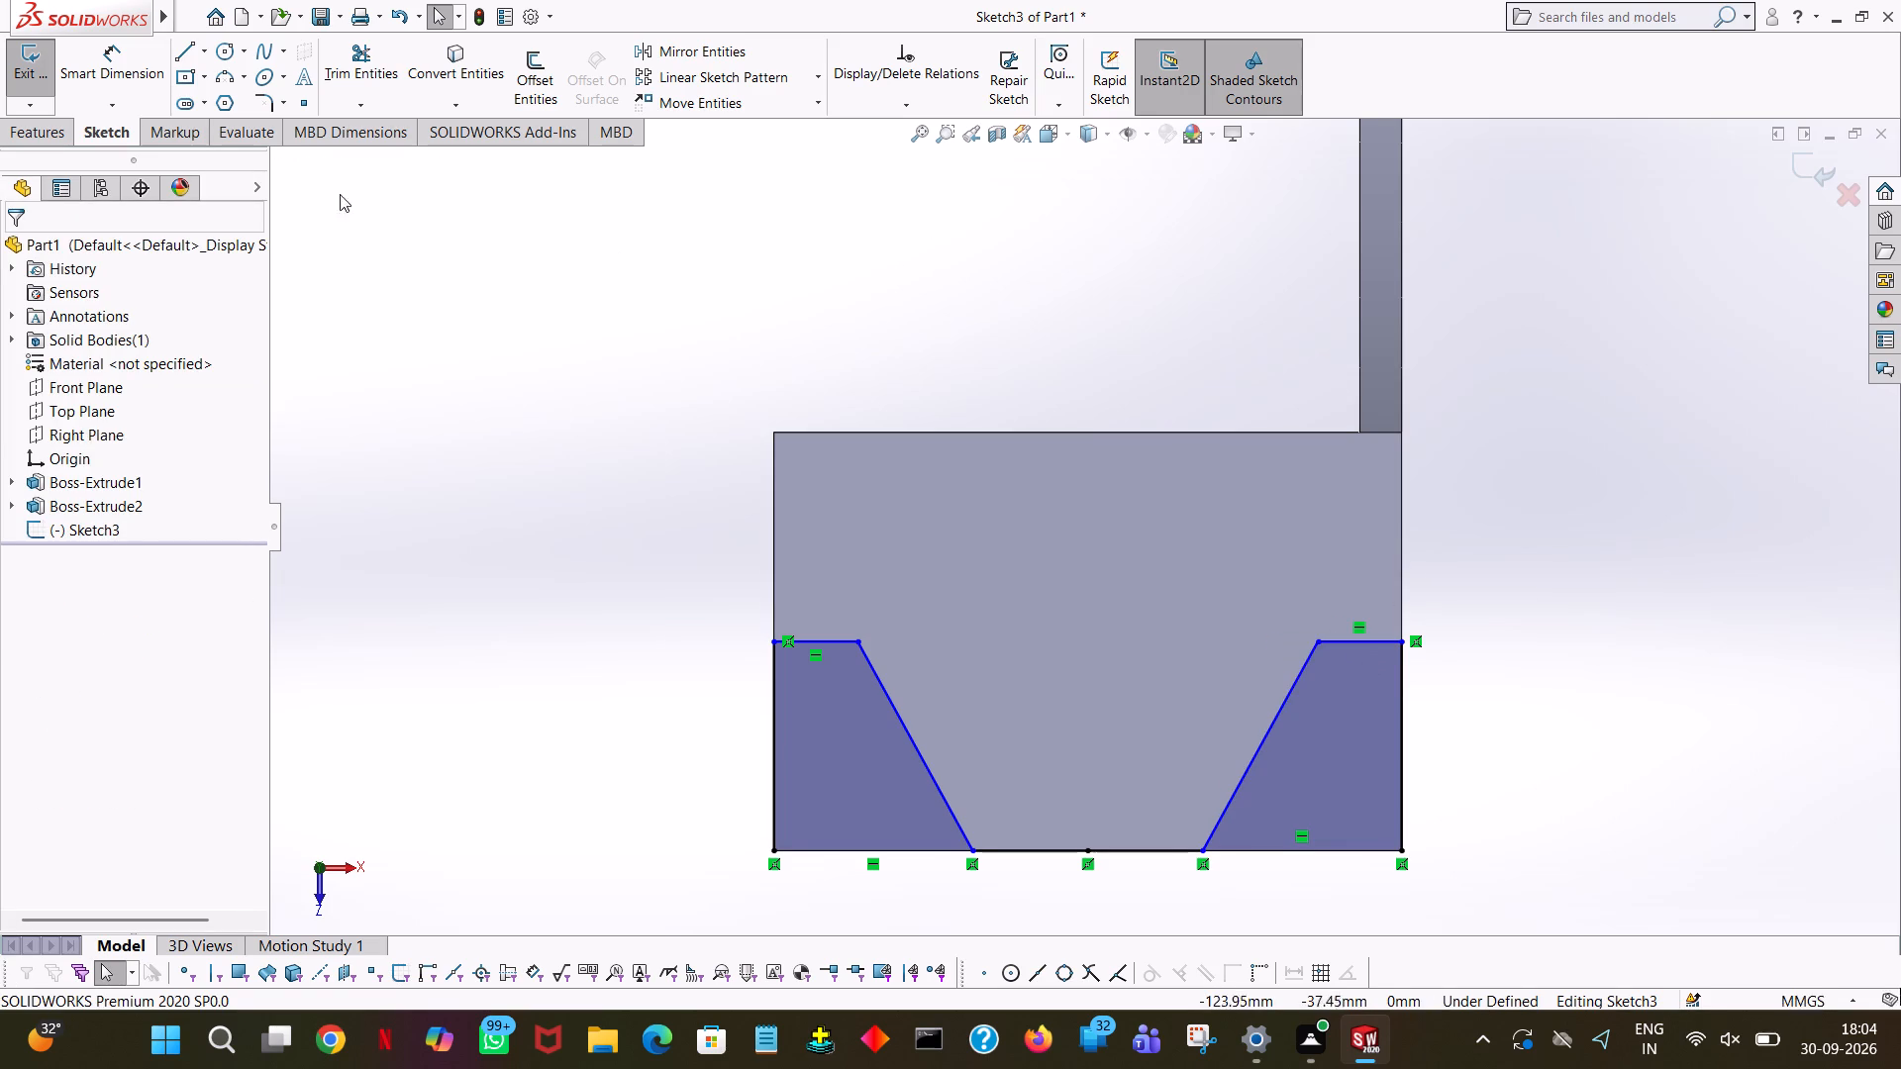
Sketch a 25 mm vertical line from the midpoint of the left profile's upper line down to the block's front edge.
left_click(177, 61)
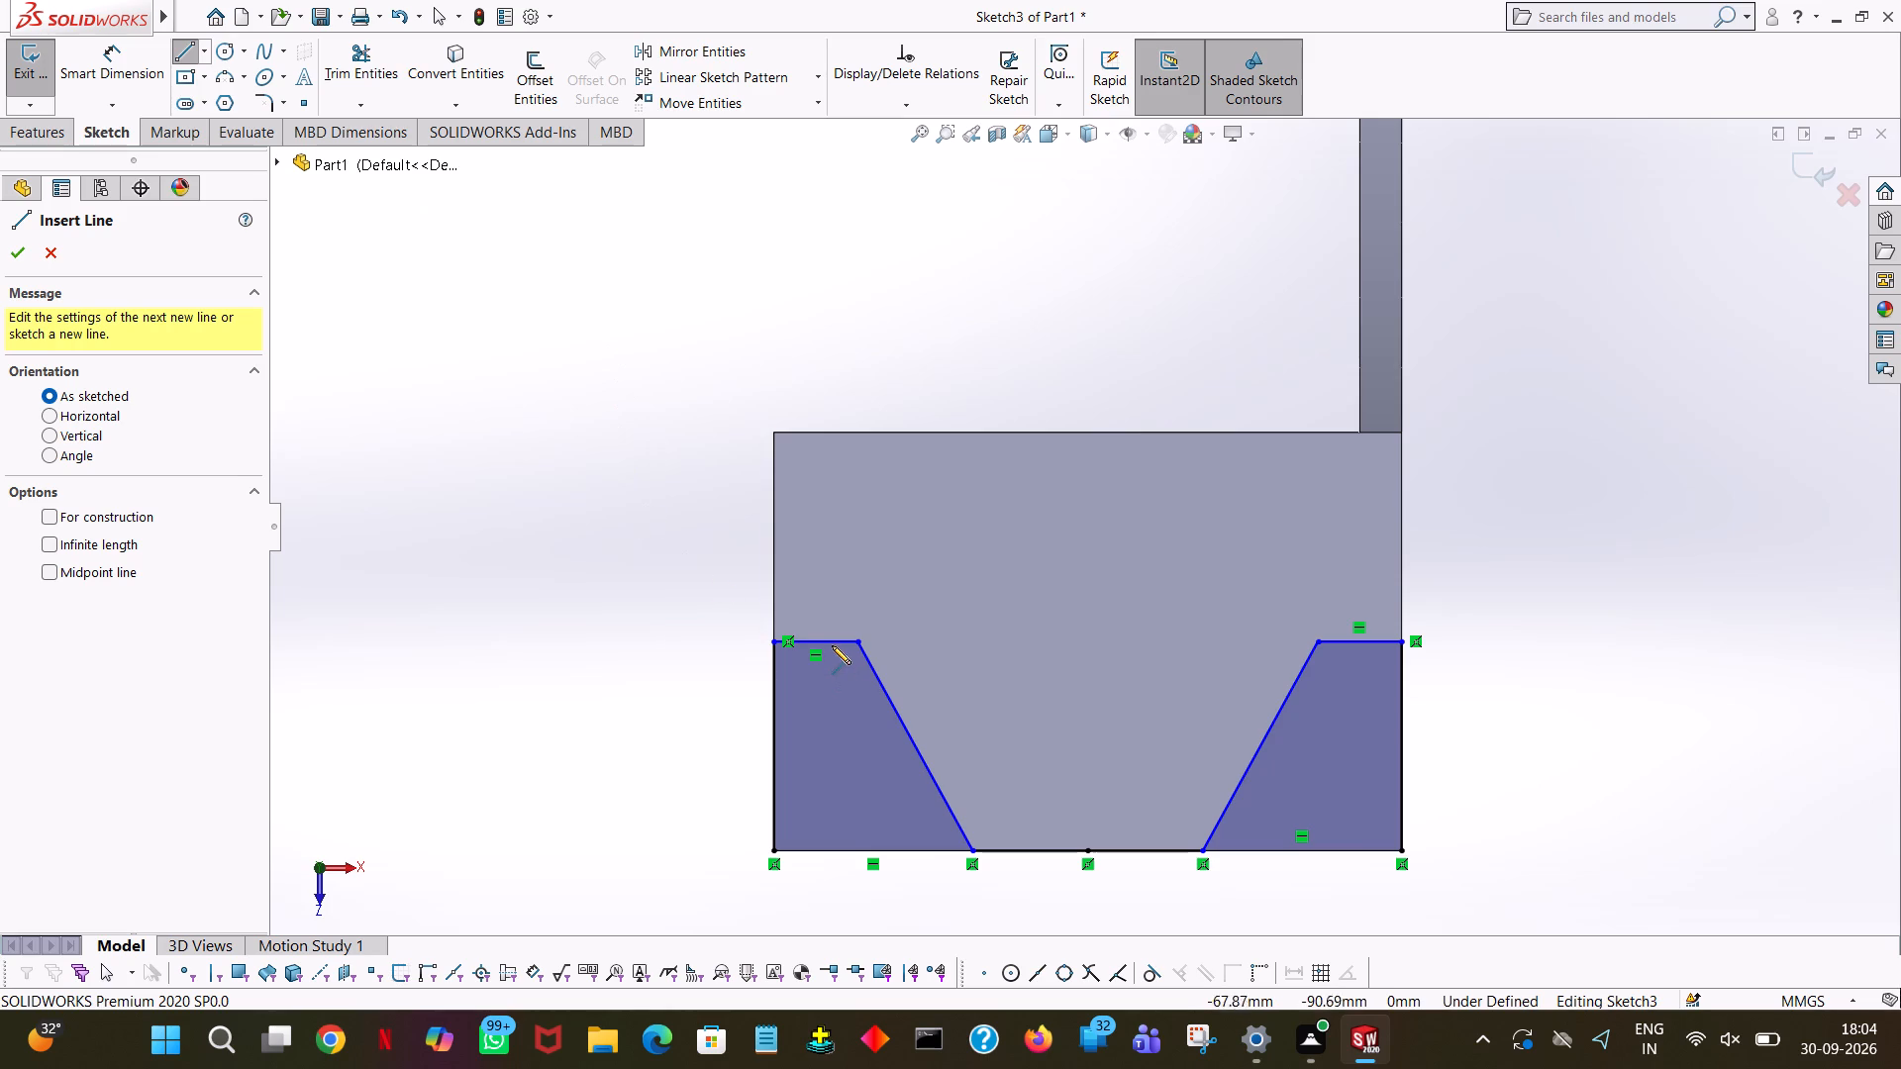
left_click(816, 639)
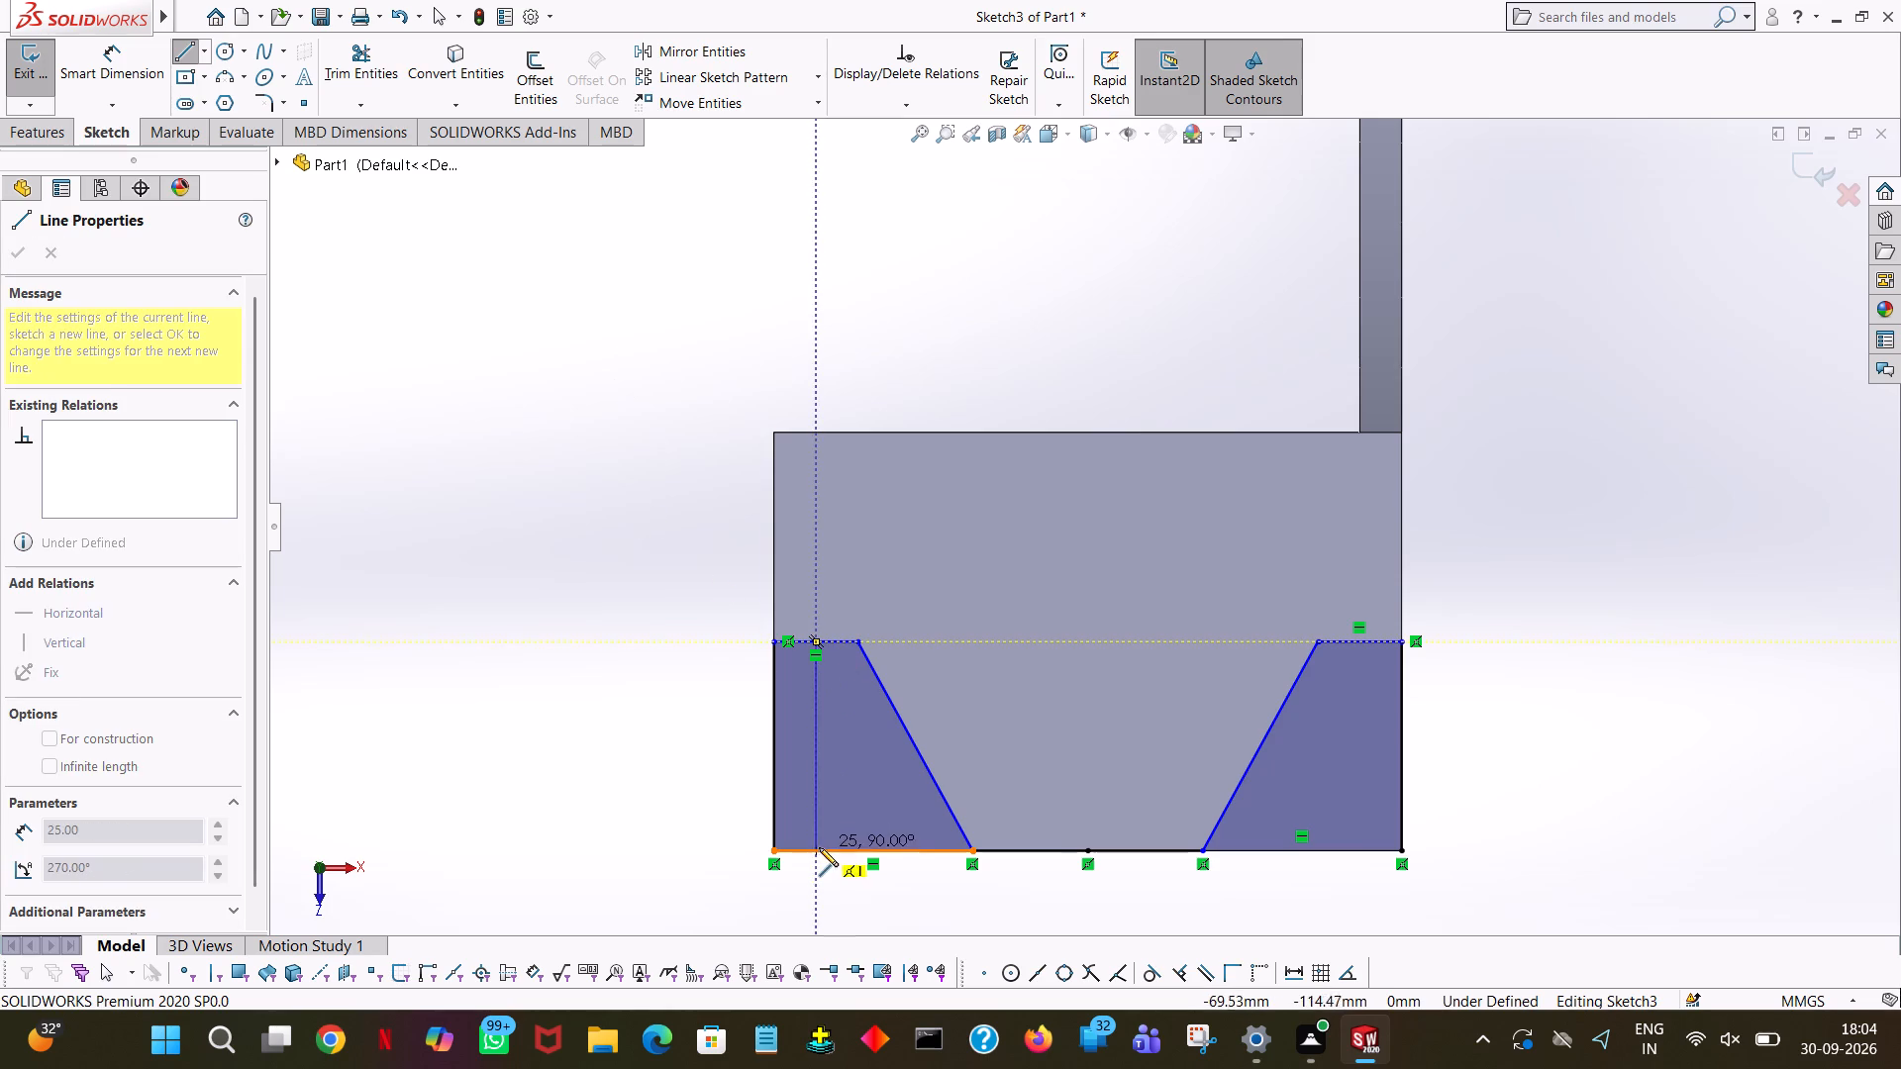
left_click(814, 850)
right_click(814, 850)
left_click(874, 825)
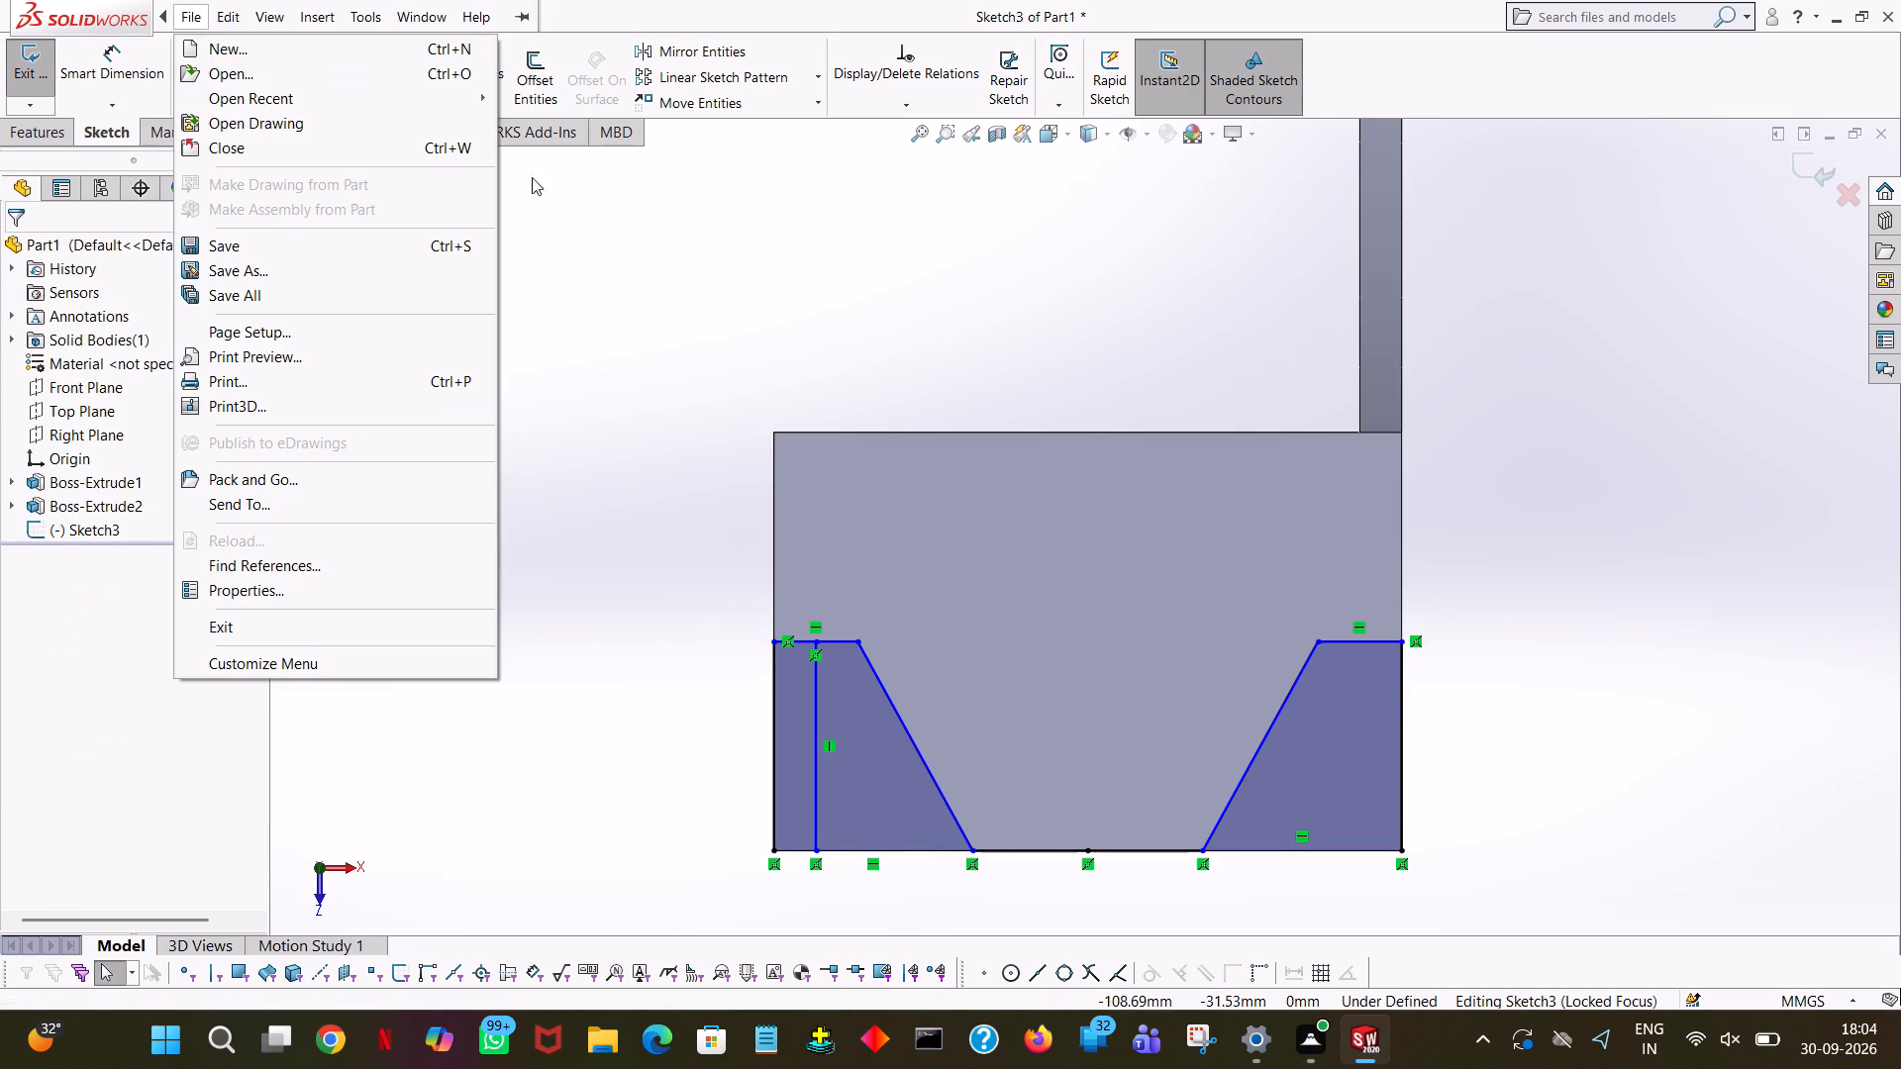
left_click(705, 240)
Sketch a 25 mm vertical line from the midpoint of the right profile's upper line down to the front edge.
left_click(177, 50)
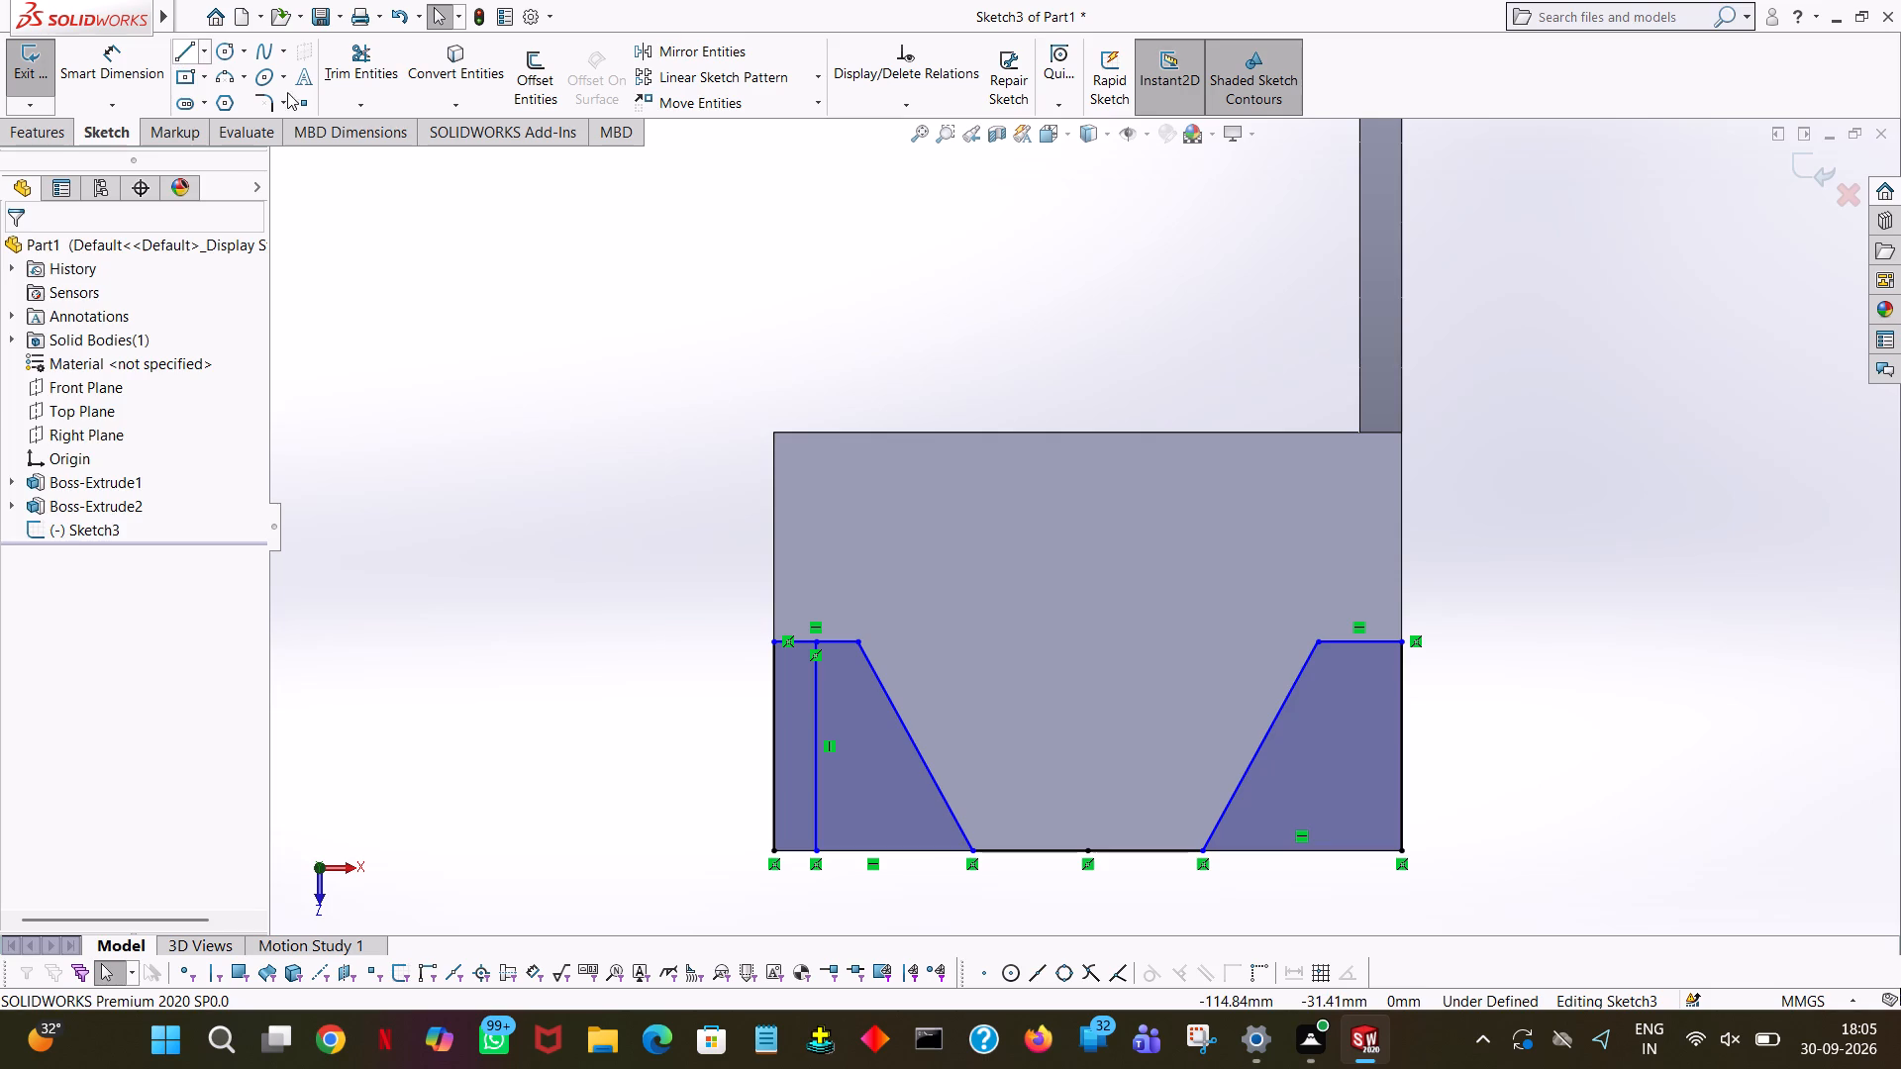
left_click(1360, 641)
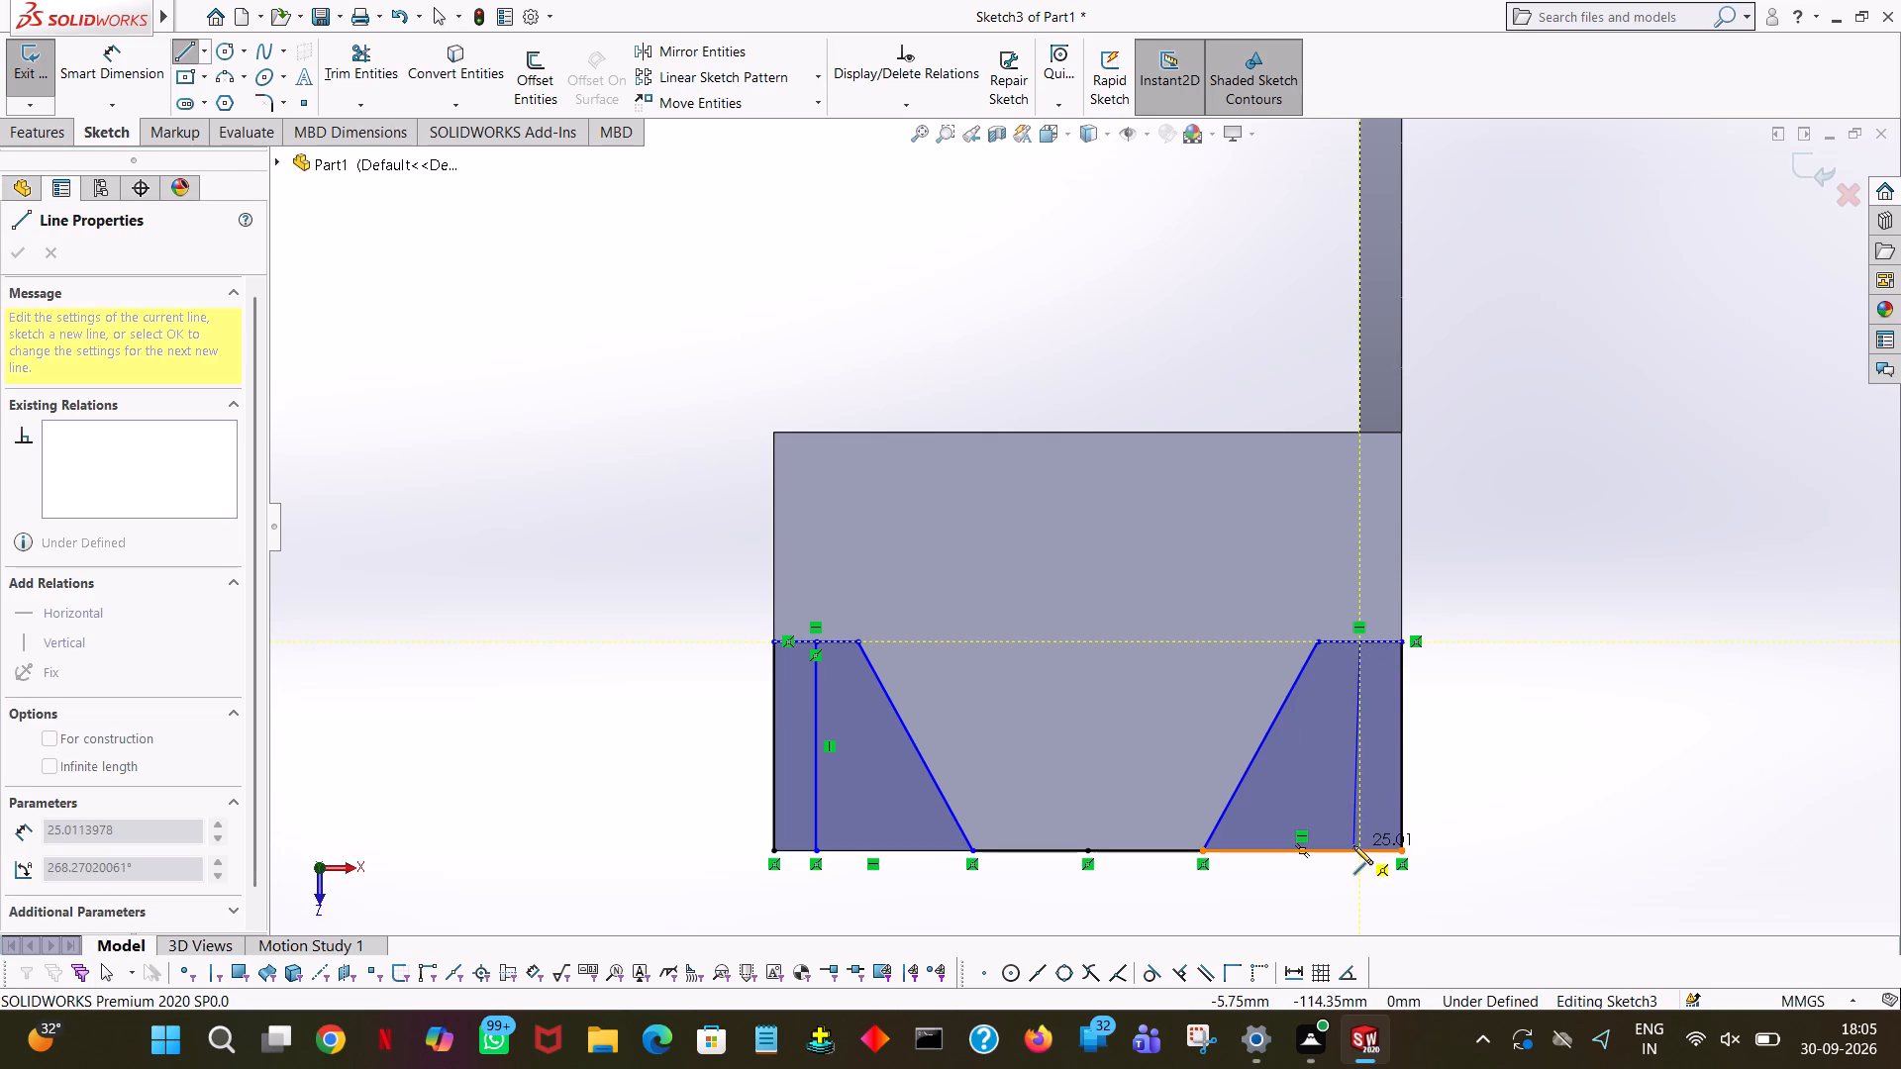
left_click(1359, 850)
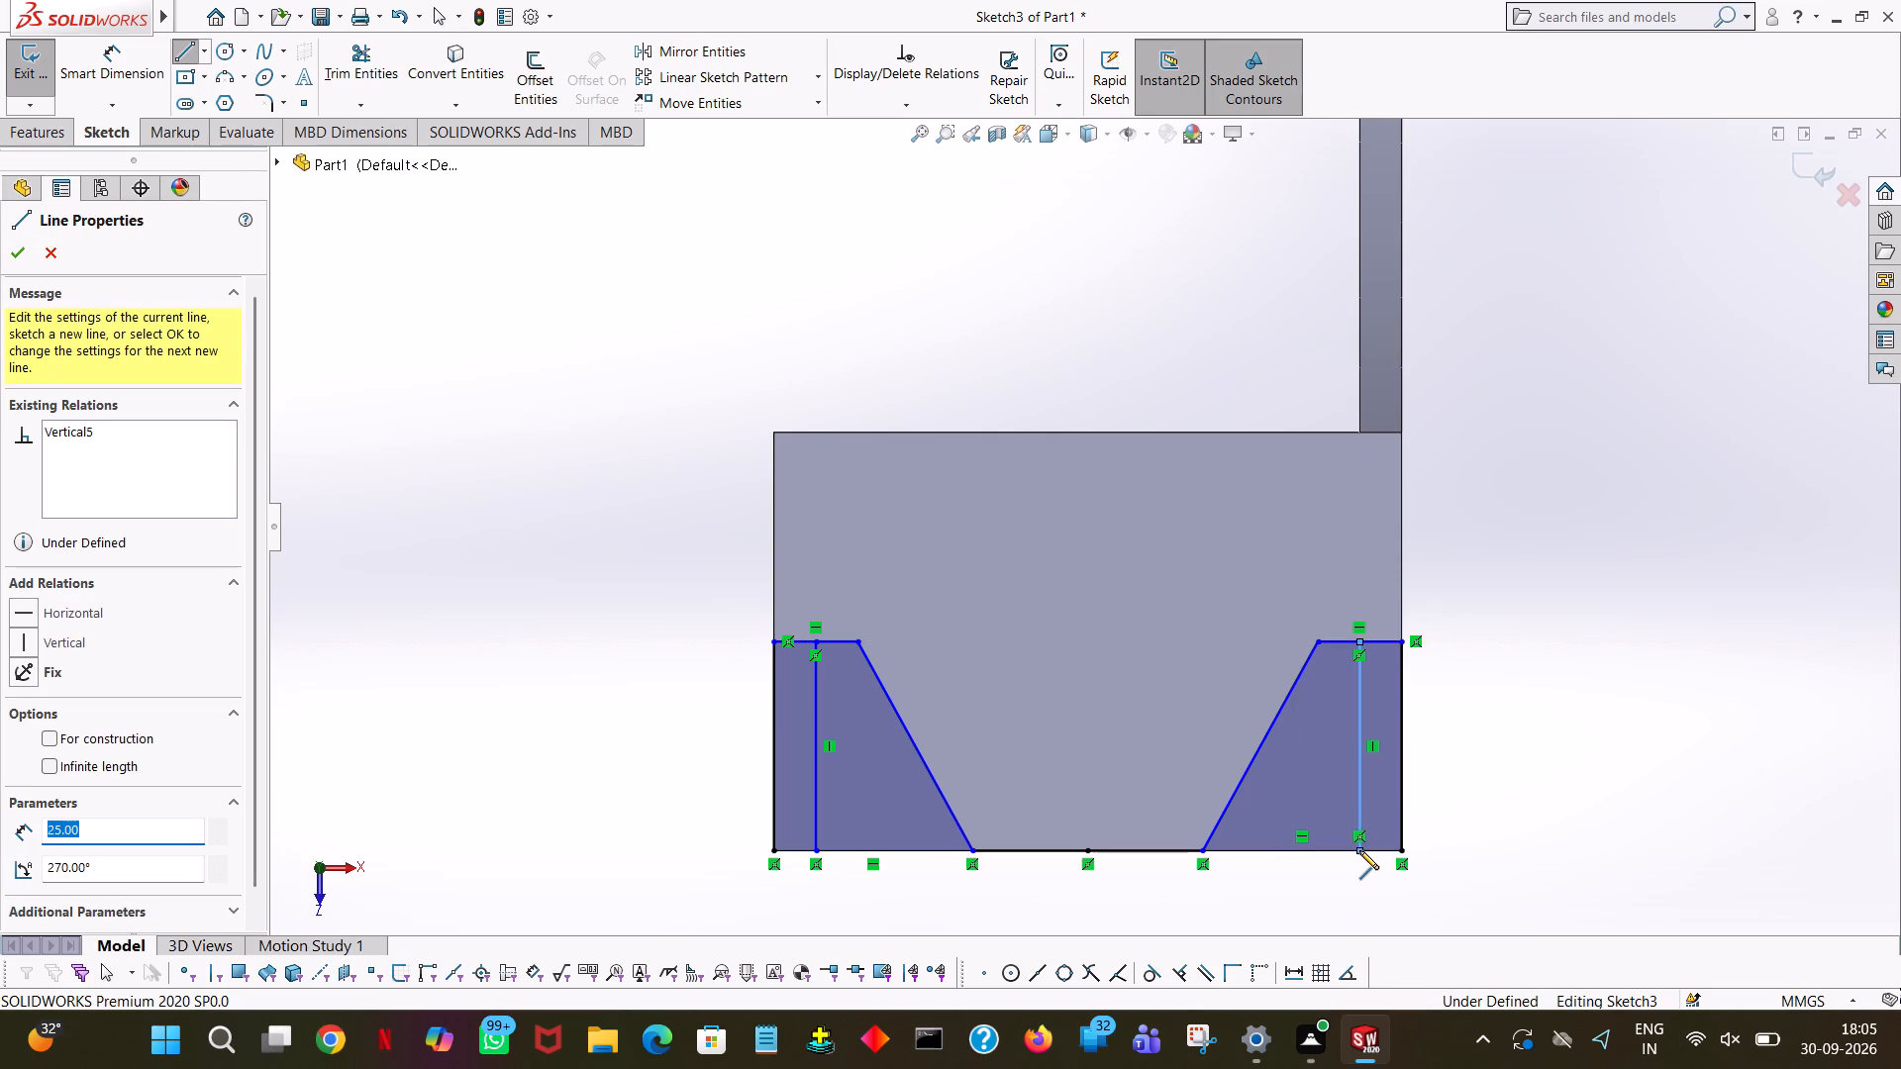
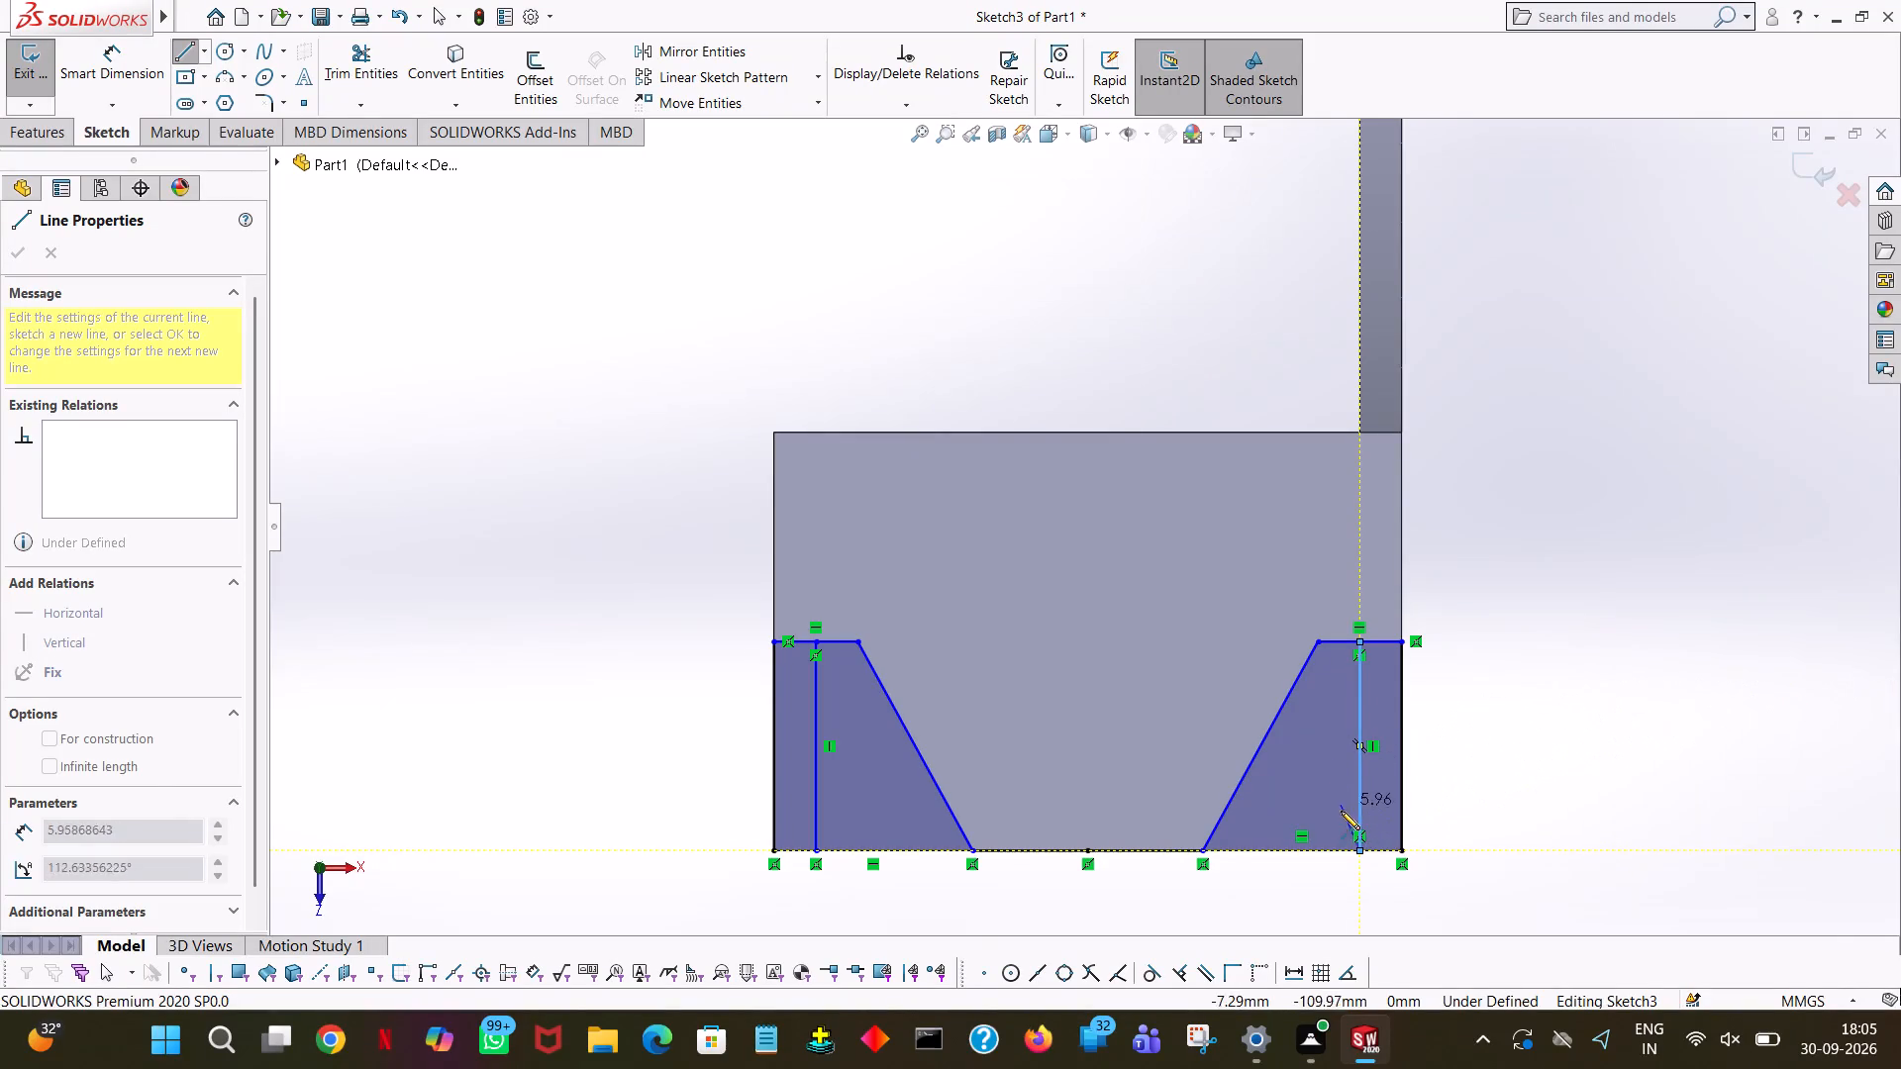
Sketch lines along the block's front edge joining each vertical line's foot to the foot of its adjacent slanted line.
left_click(1203, 849)
right_click(1203, 849)
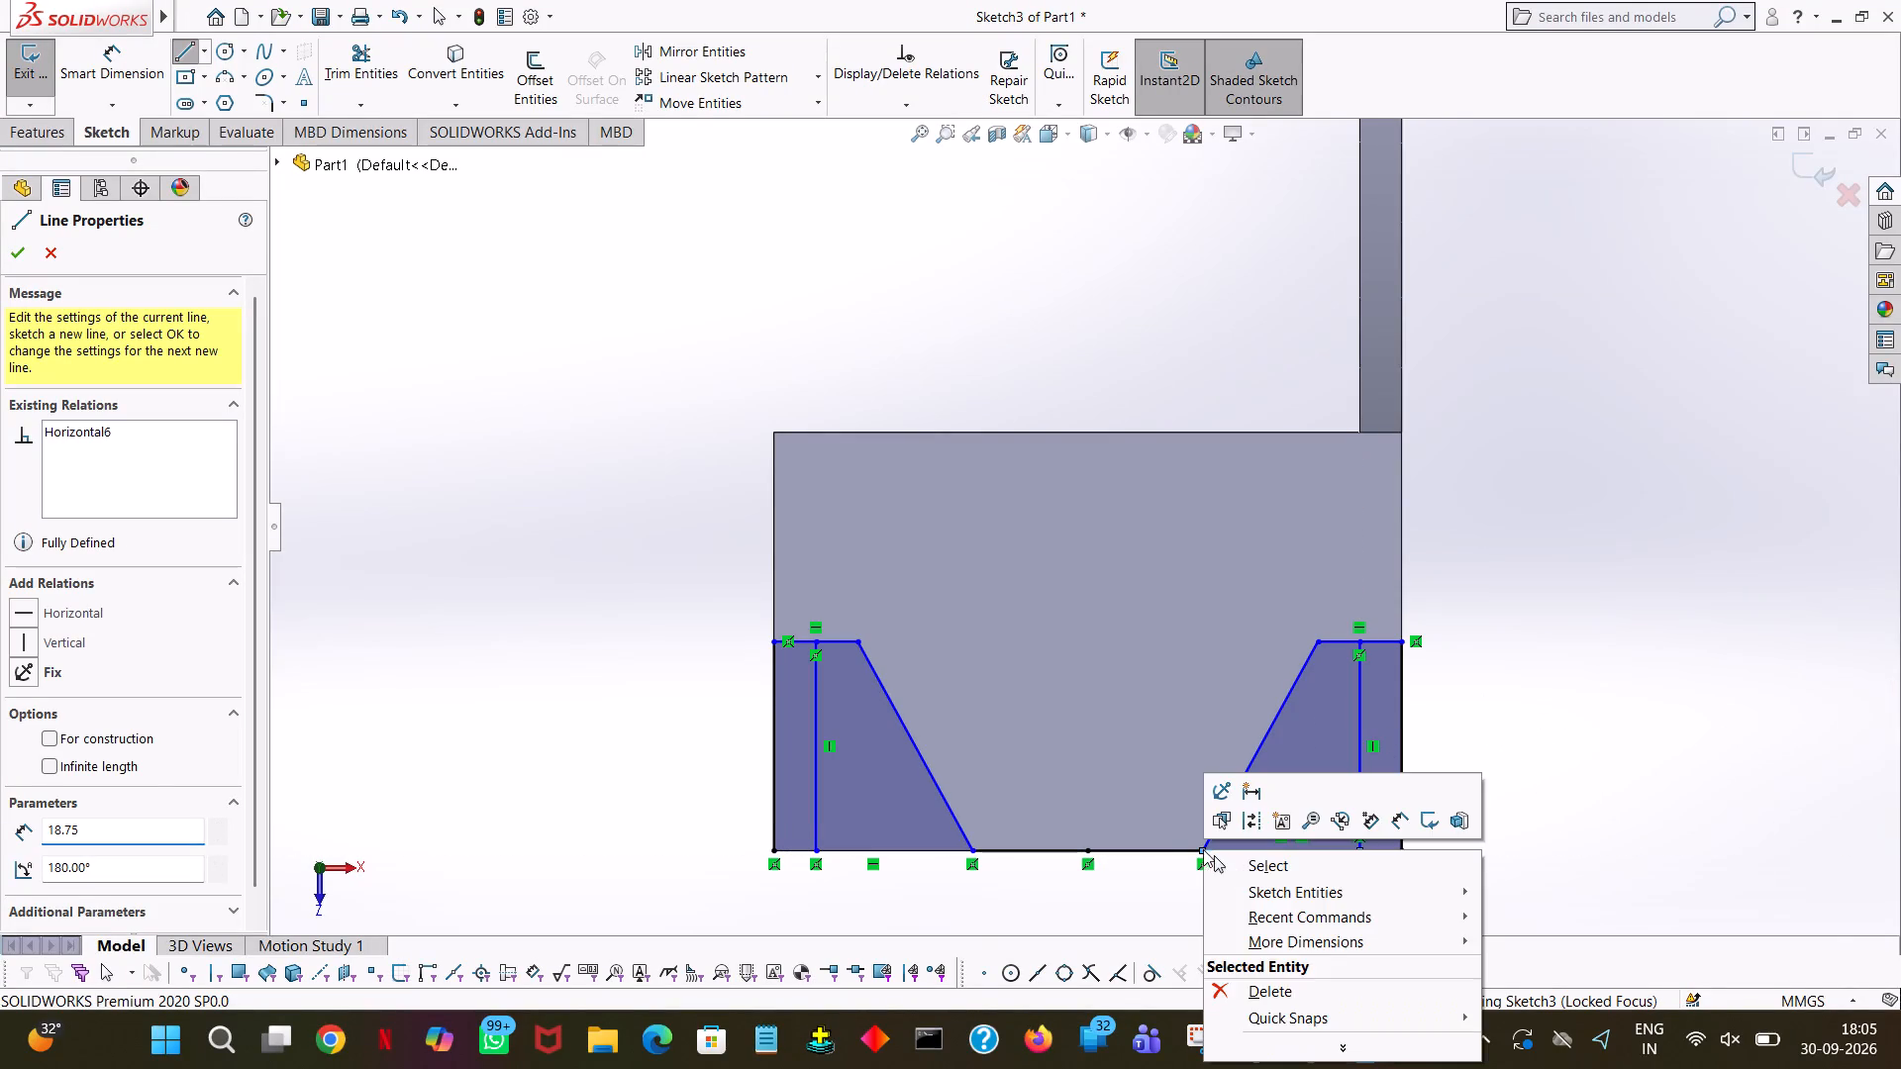
left_click(1237, 859)
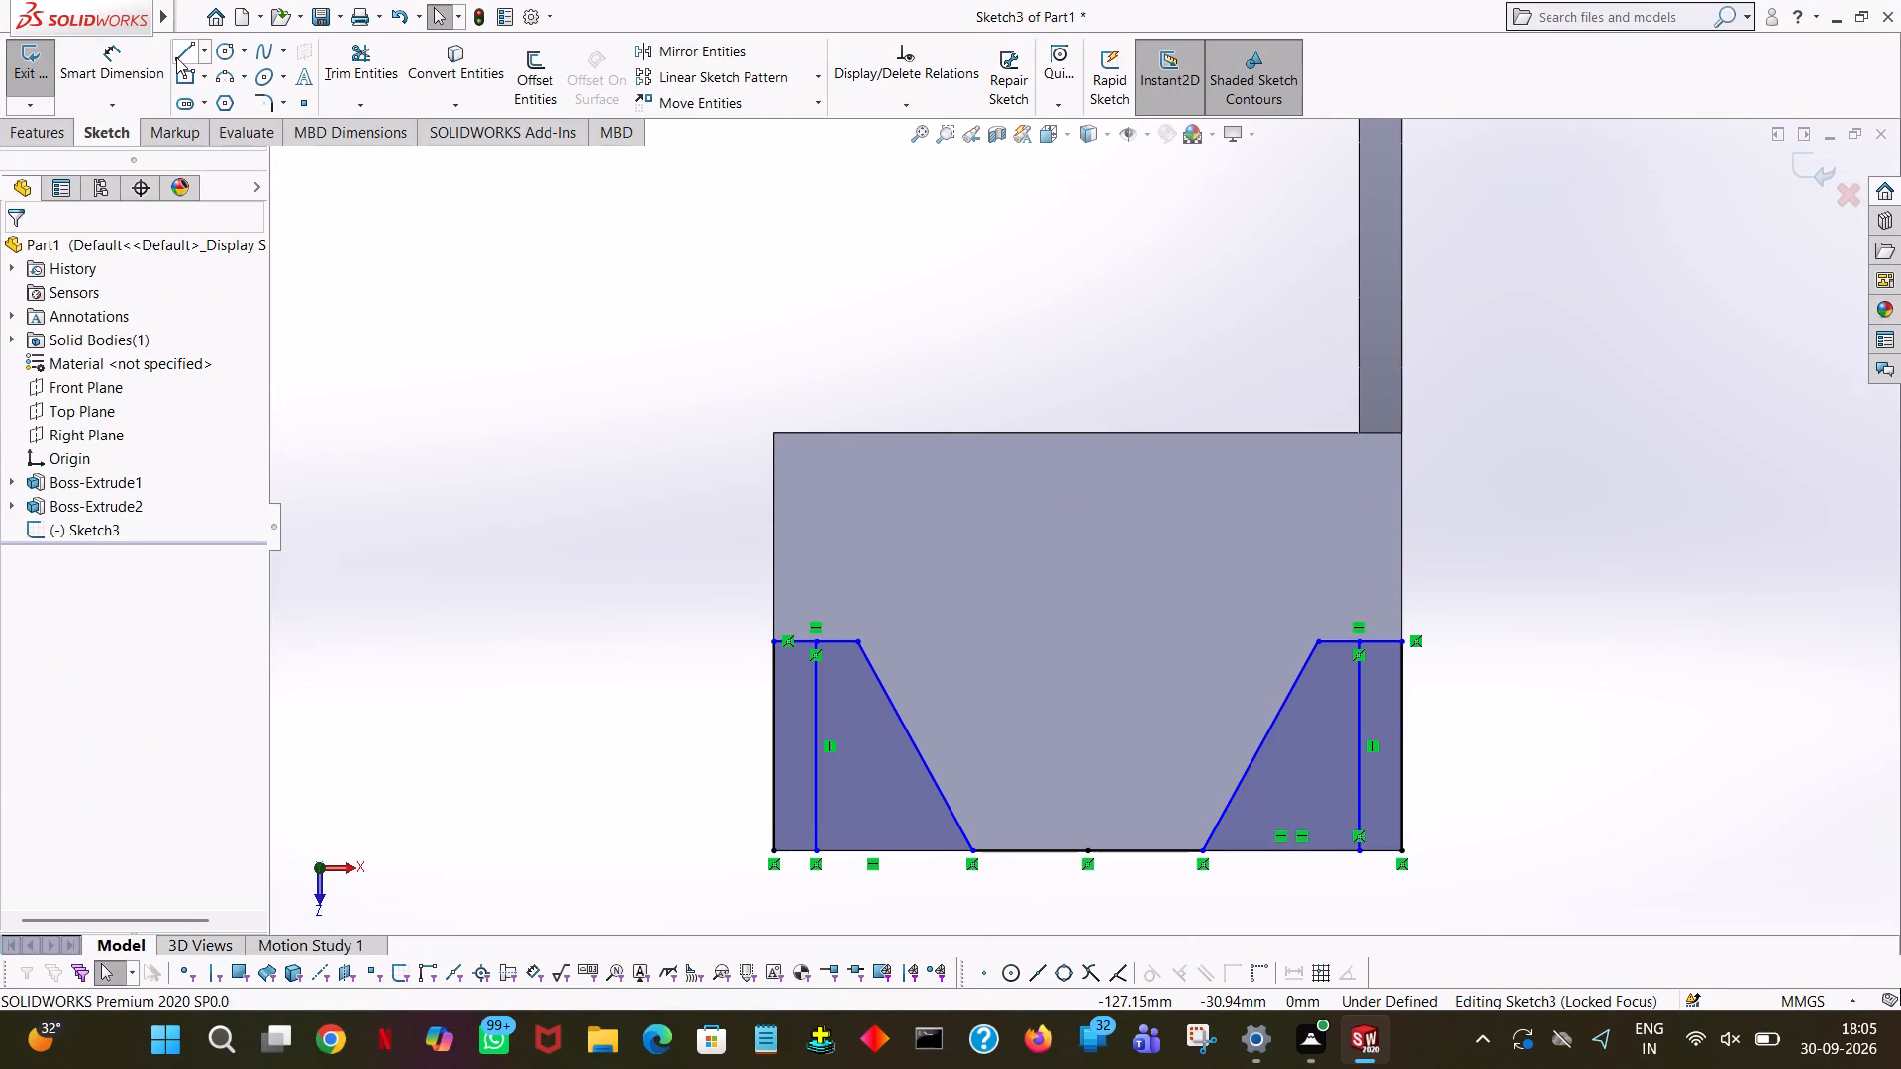
left_click(176, 54)
left_click(814, 849)
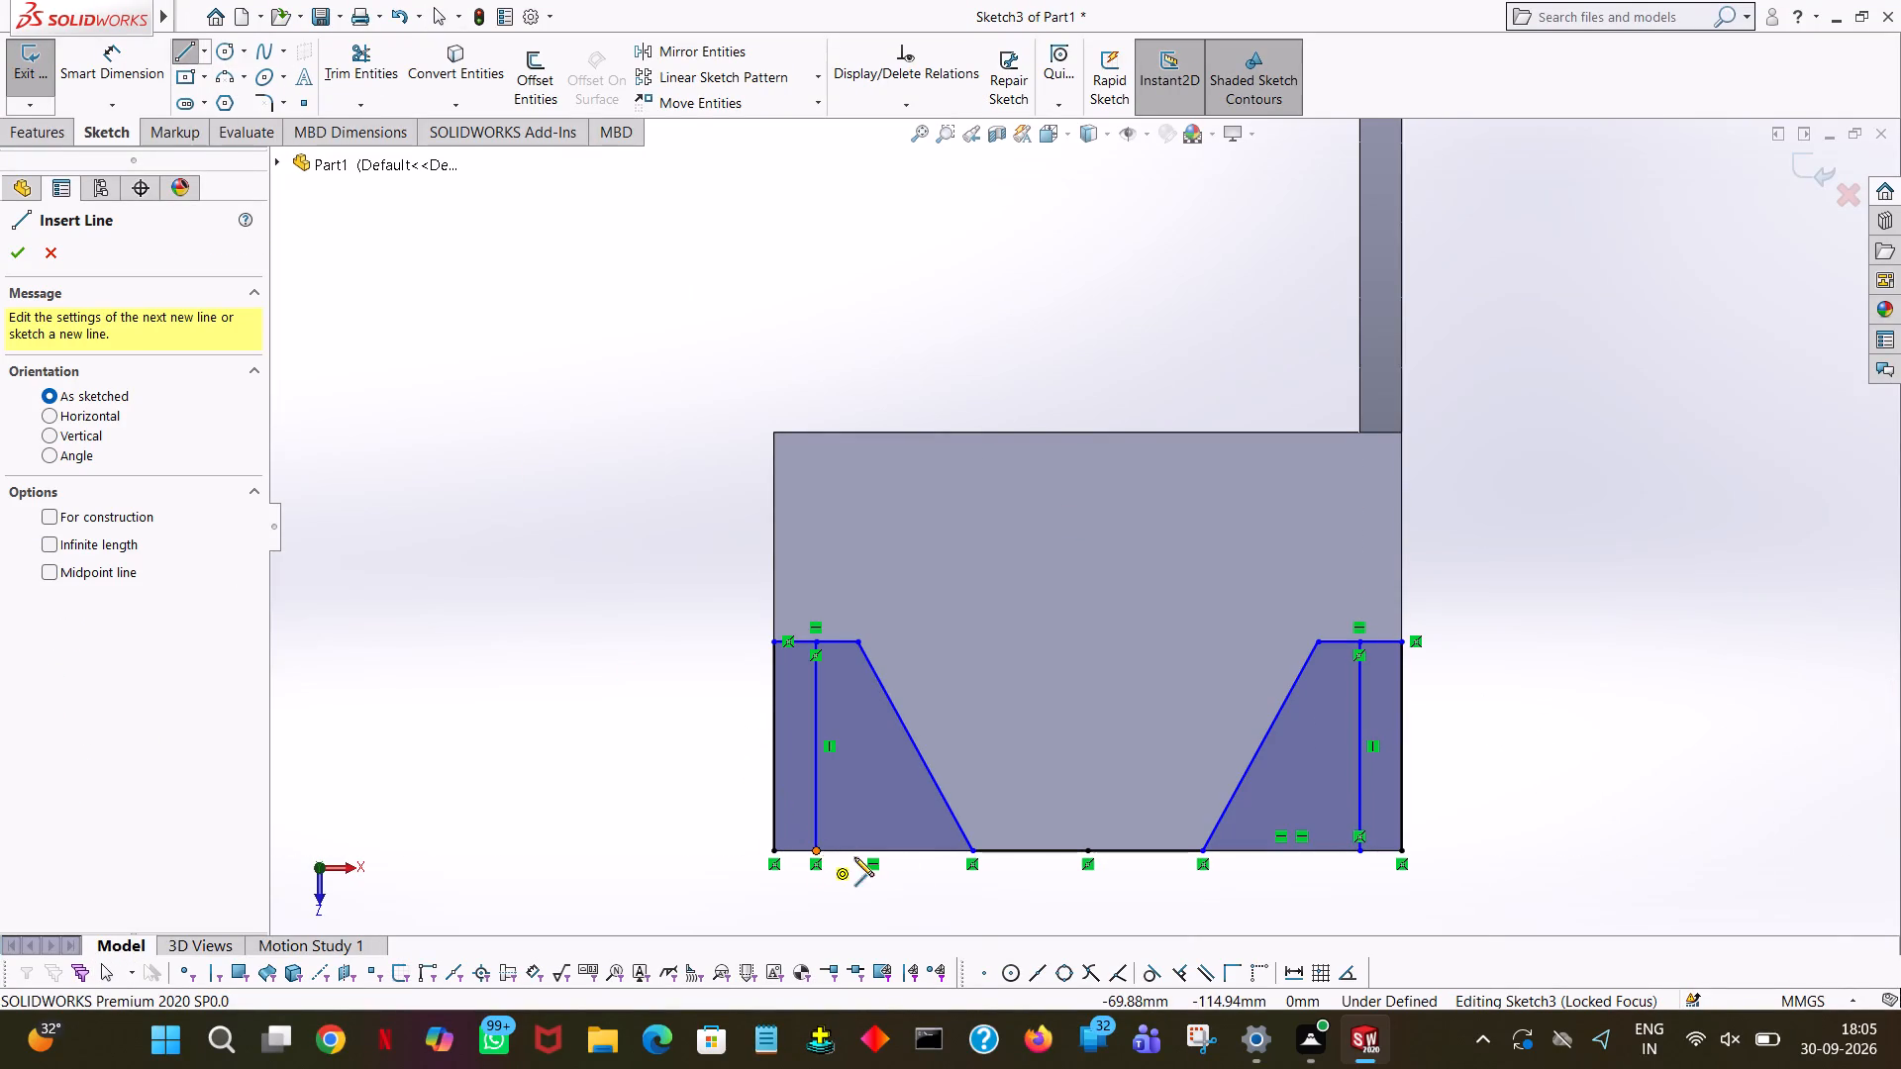
left_click(972, 854)
right_click(971, 854)
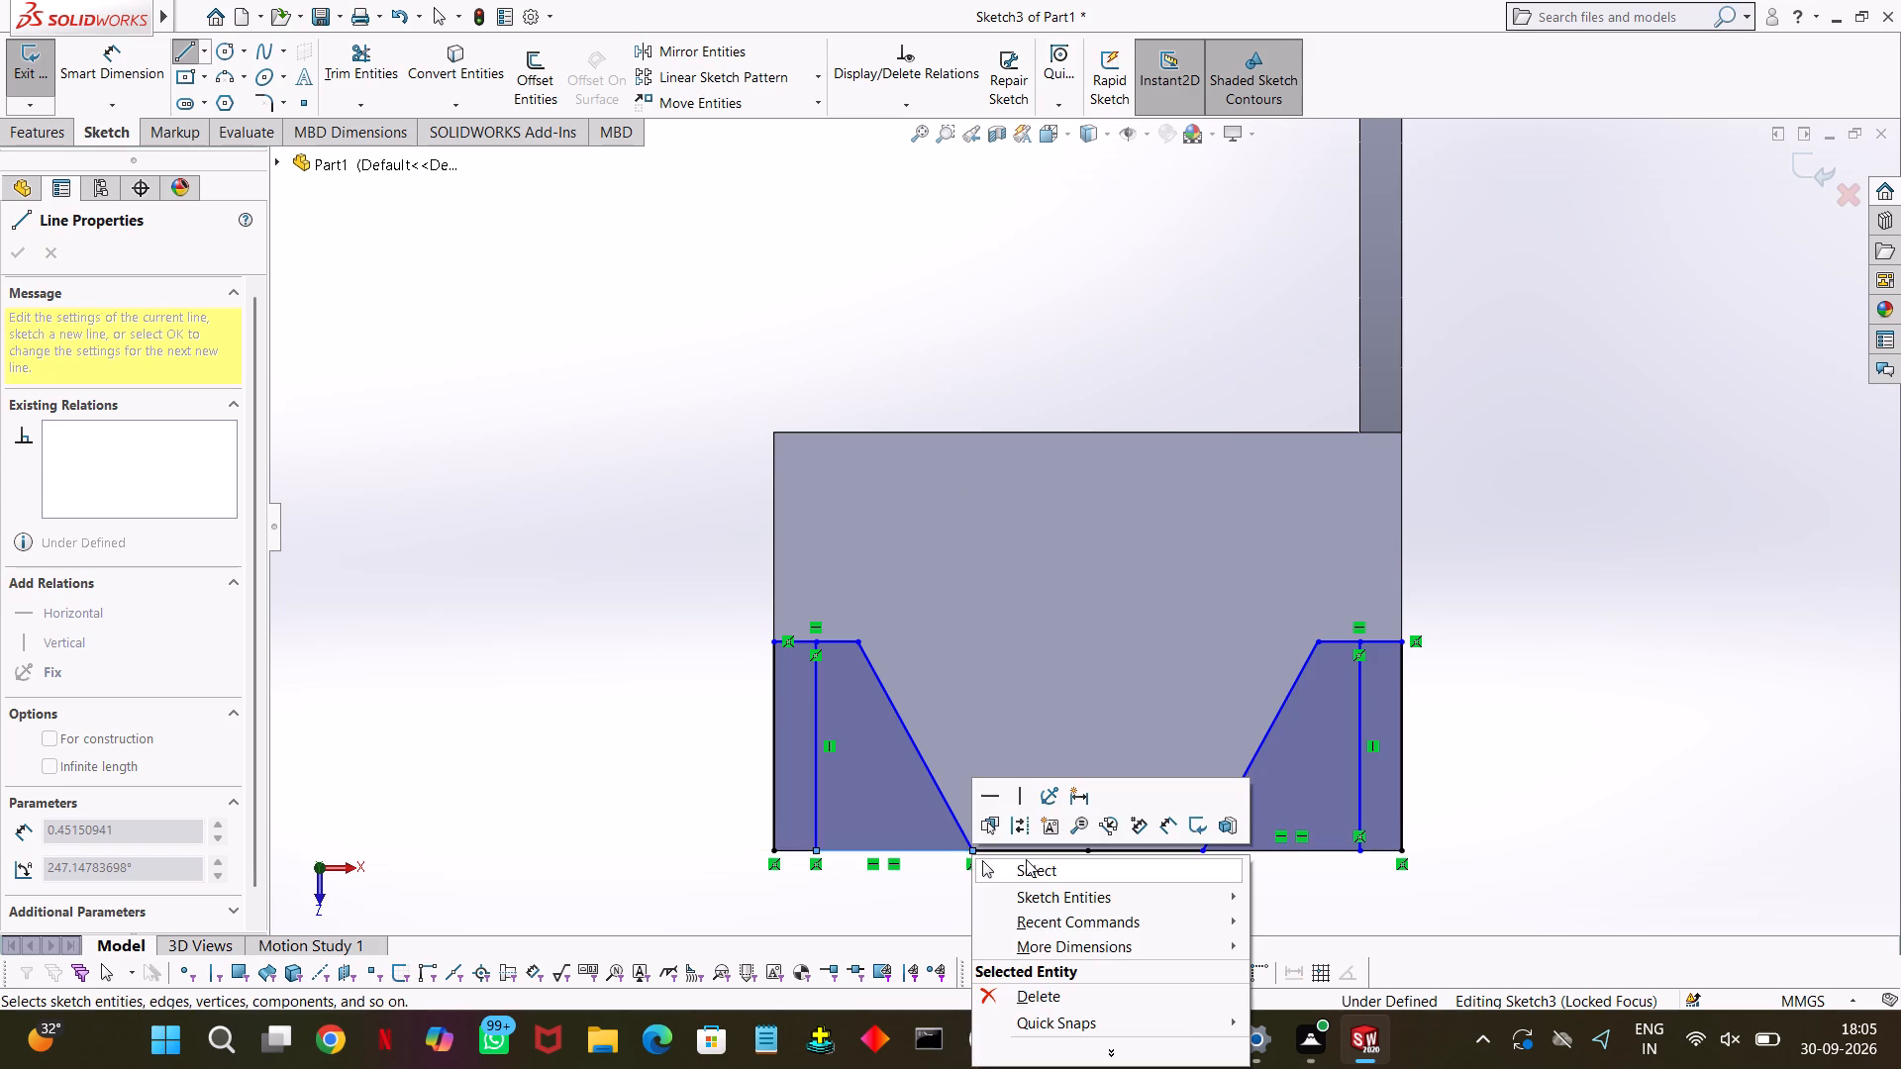
left_click(1026, 859)
Trim away the segments outside the two vertical lines: the outer upper, side and front-edge portions of both corner profiles.
left_click(364, 66)
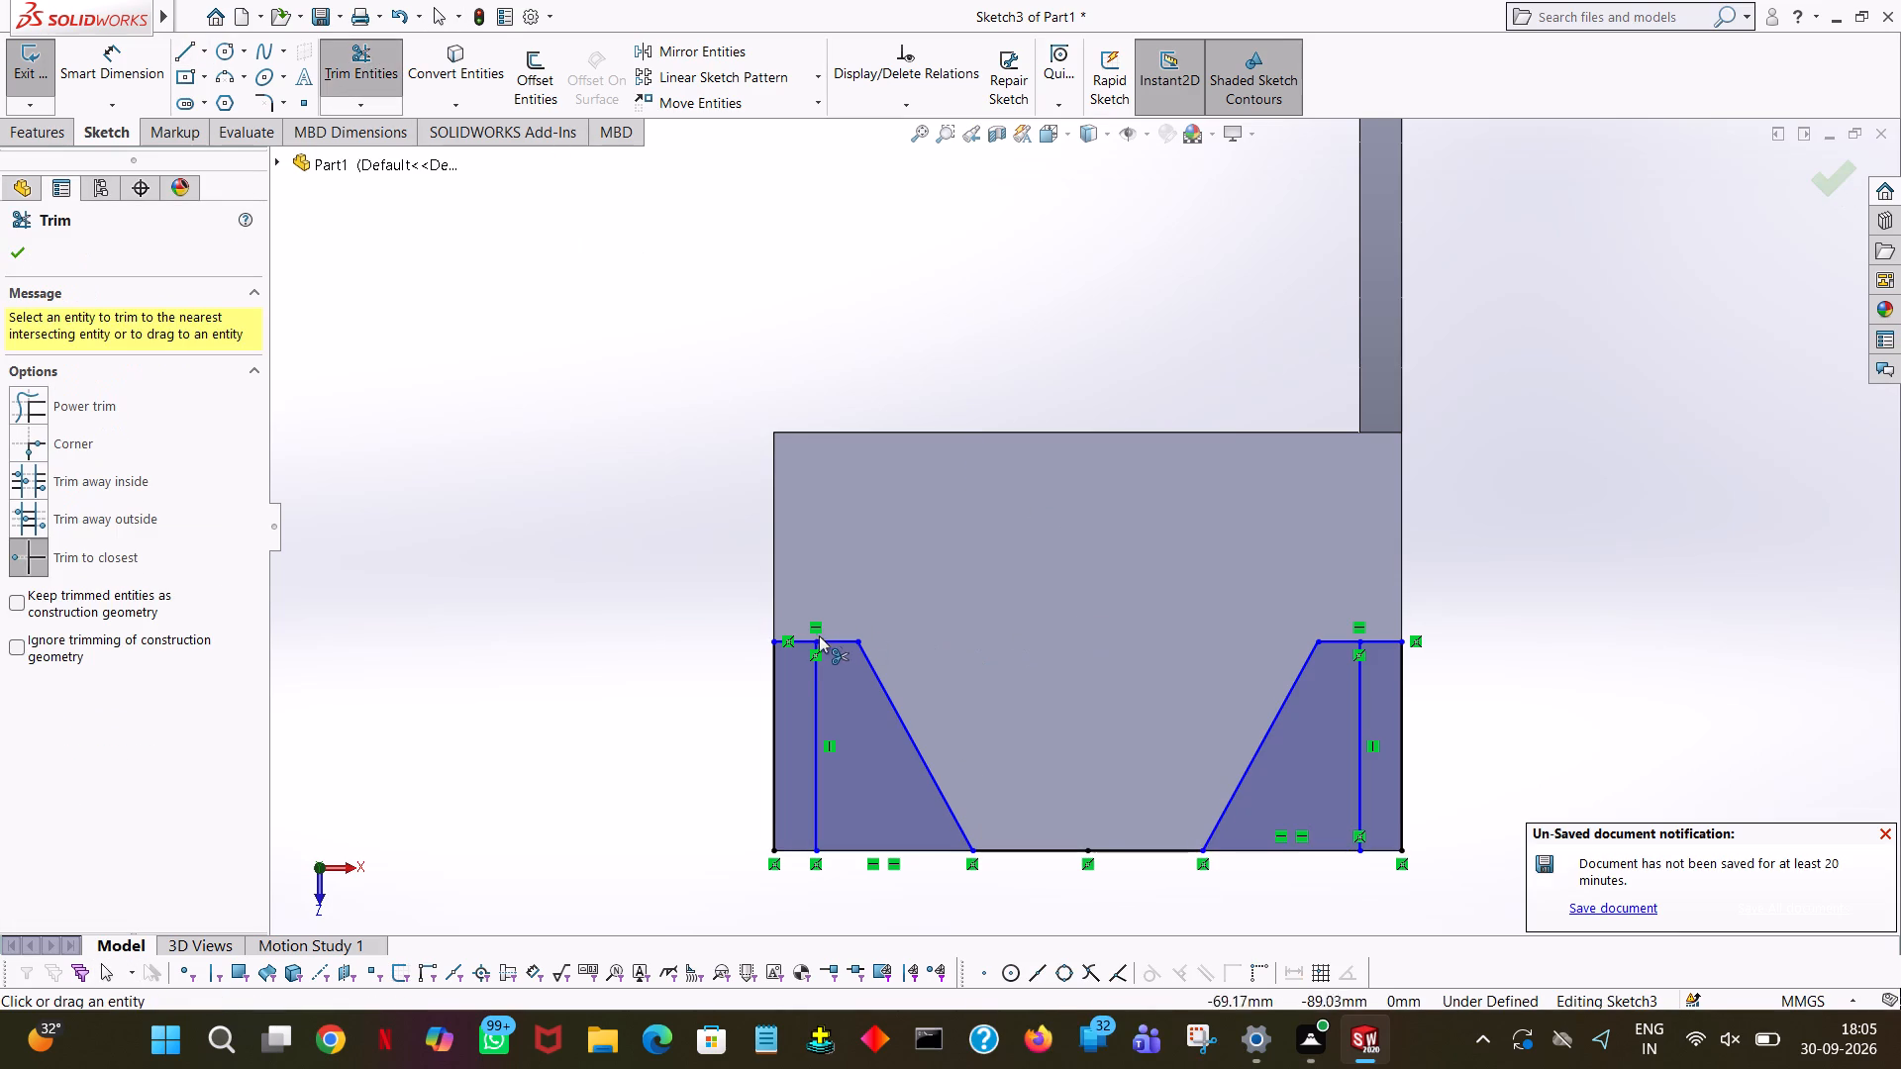
left_click(803, 640)
left_click(1029, 542)
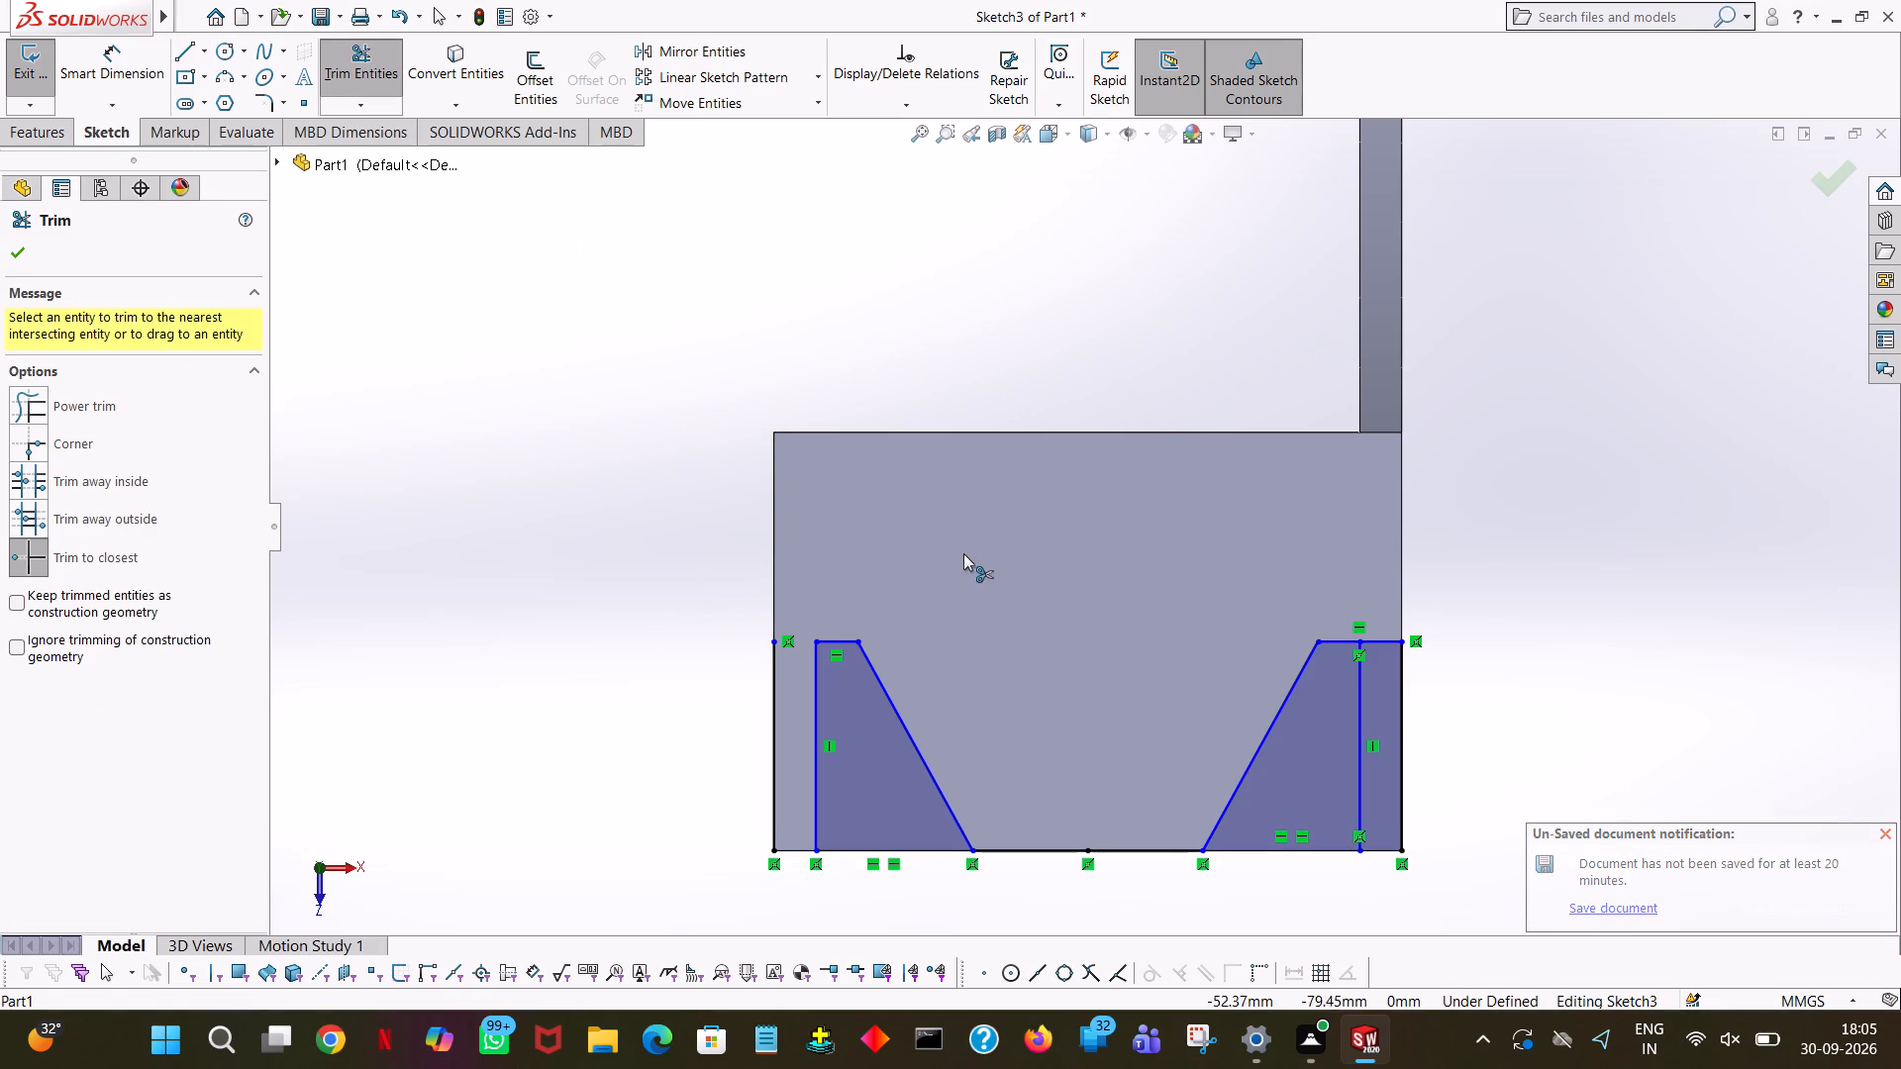
left_click(767, 719)
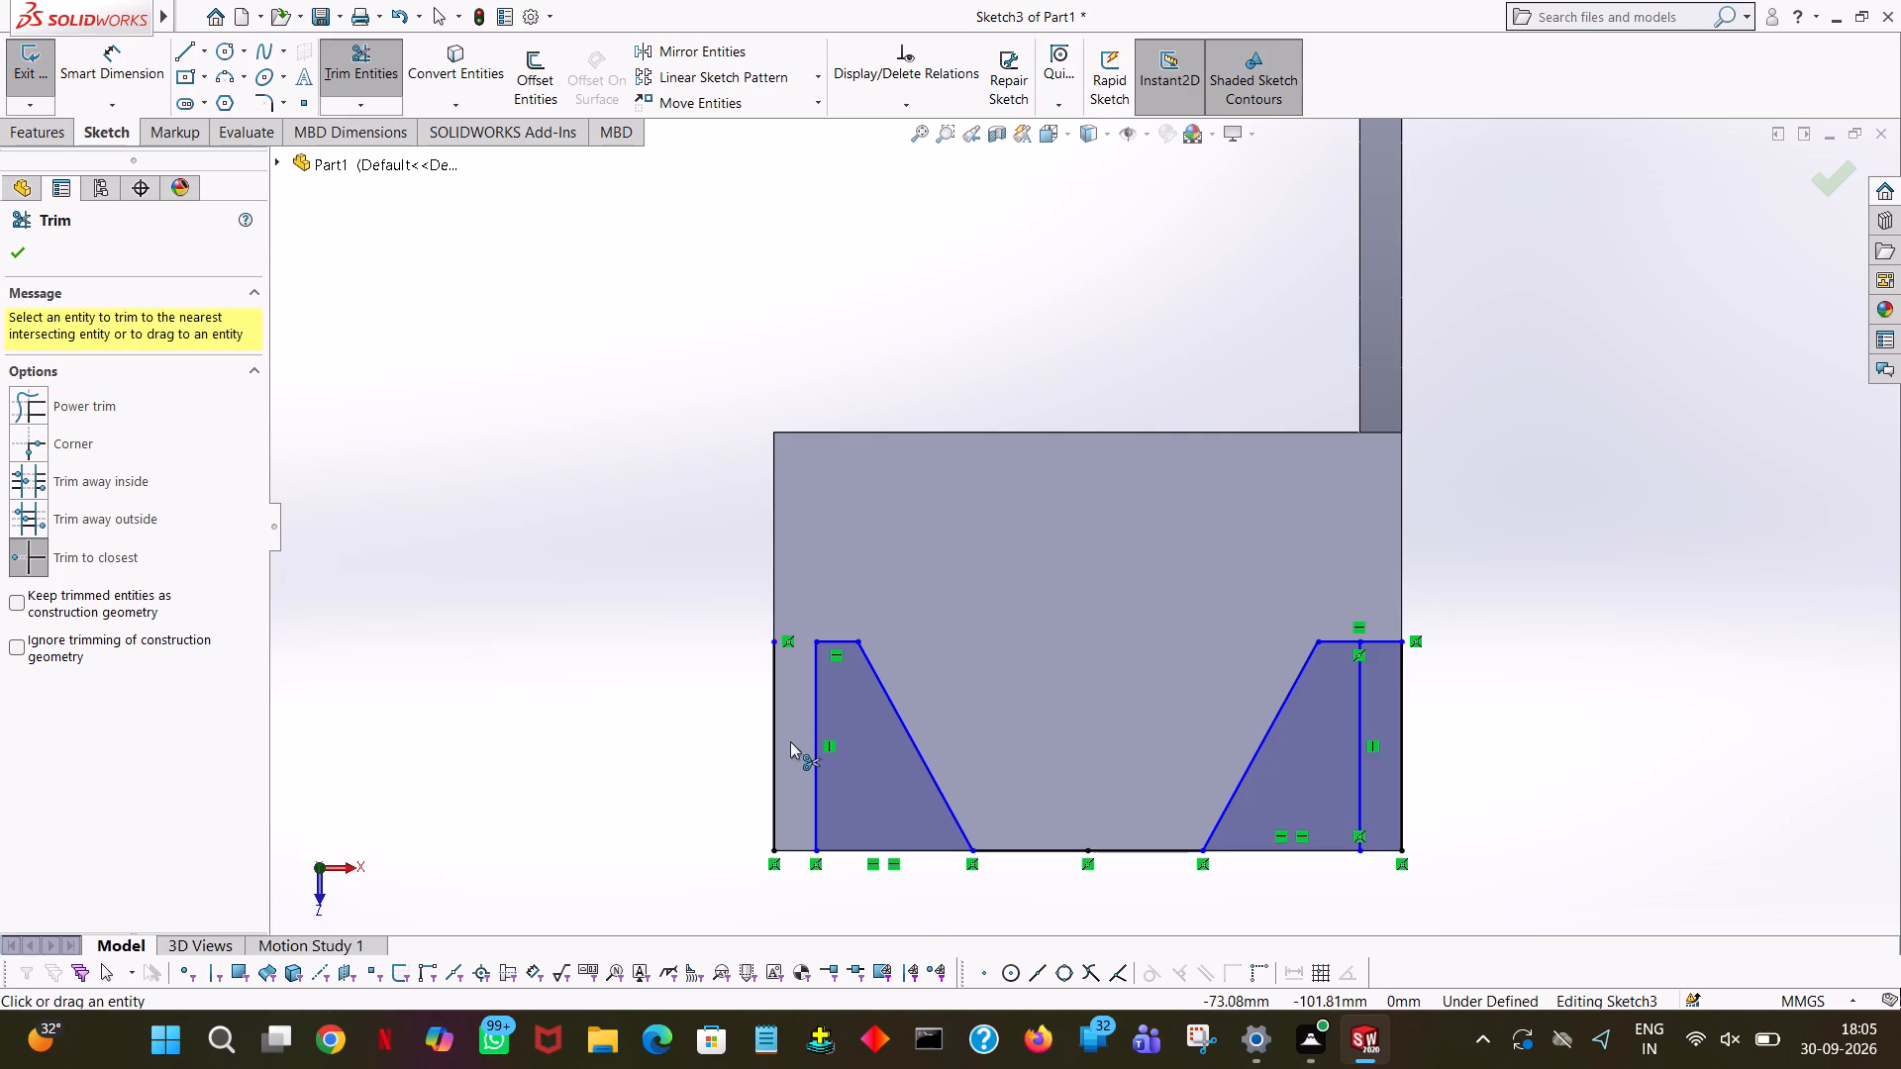
left_click(769, 767)
left_click(776, 850)
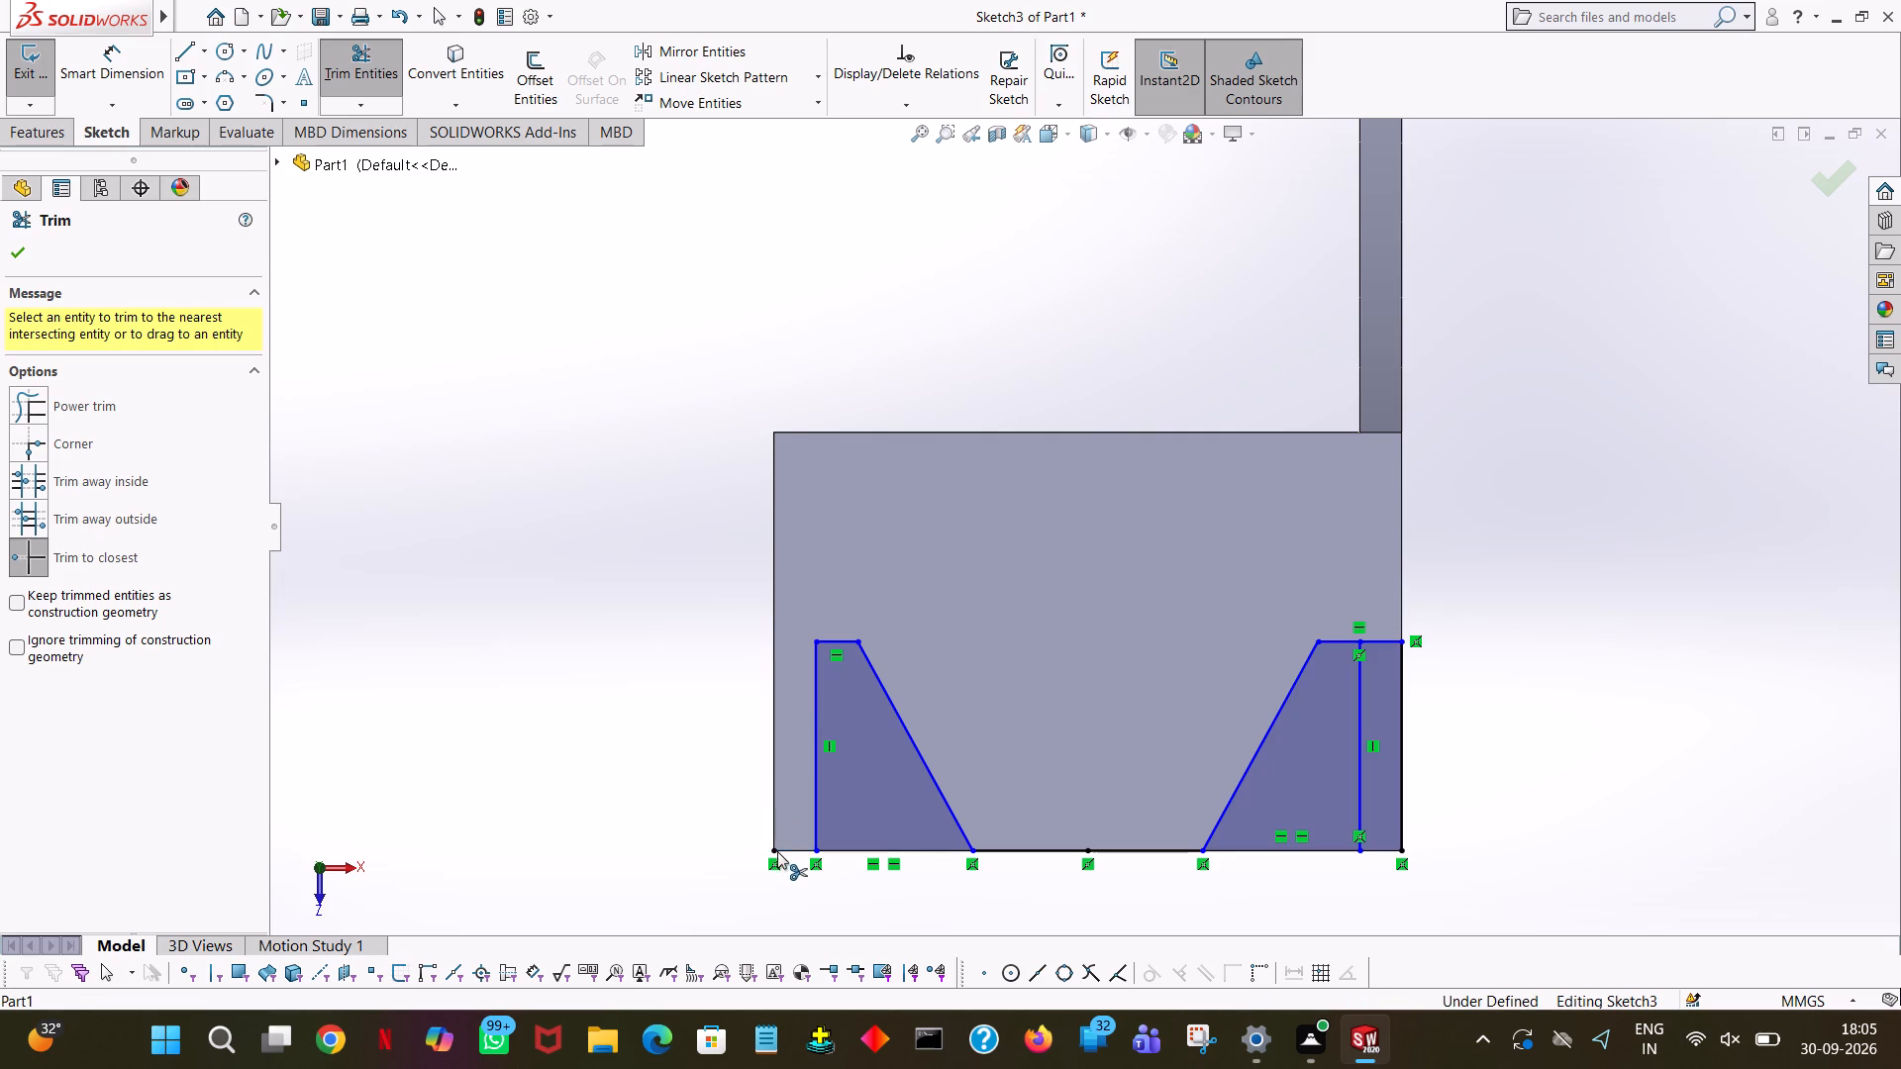
left_click(1384, 643)
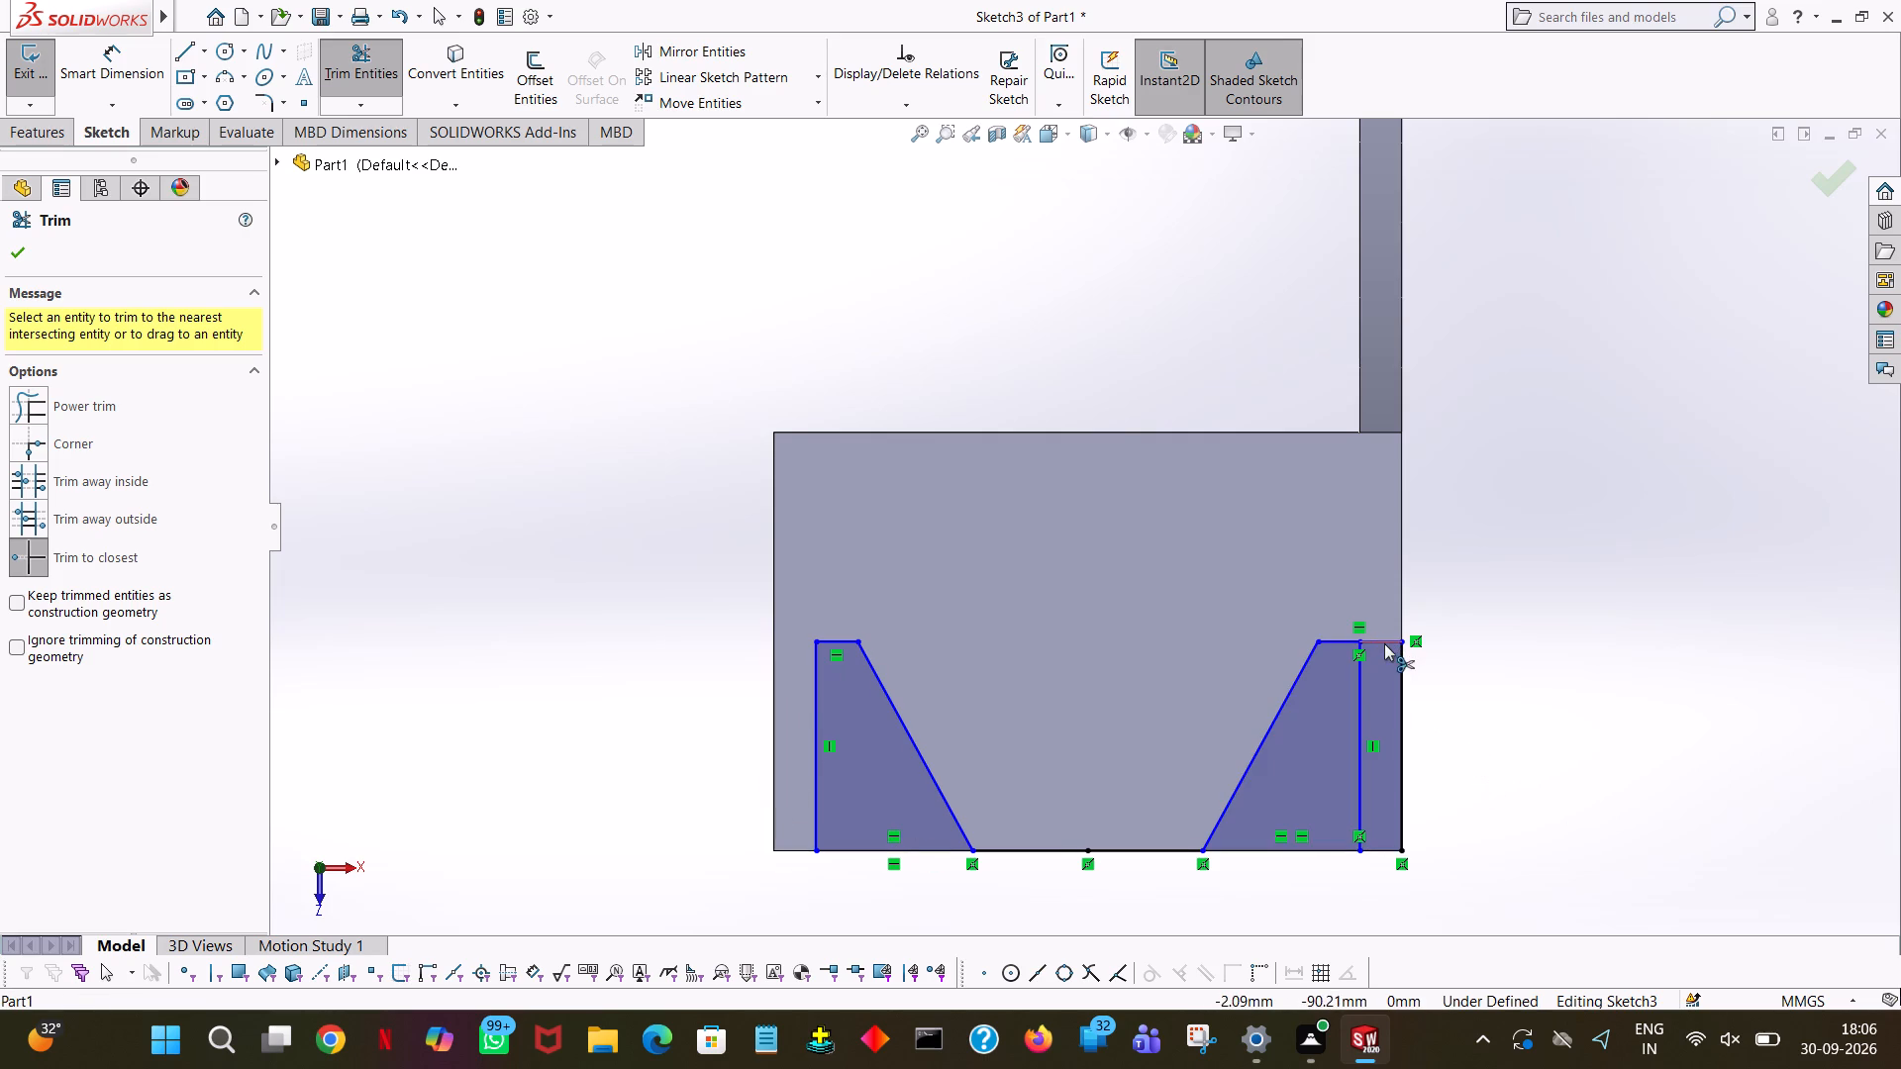
left_click(1021, 530)
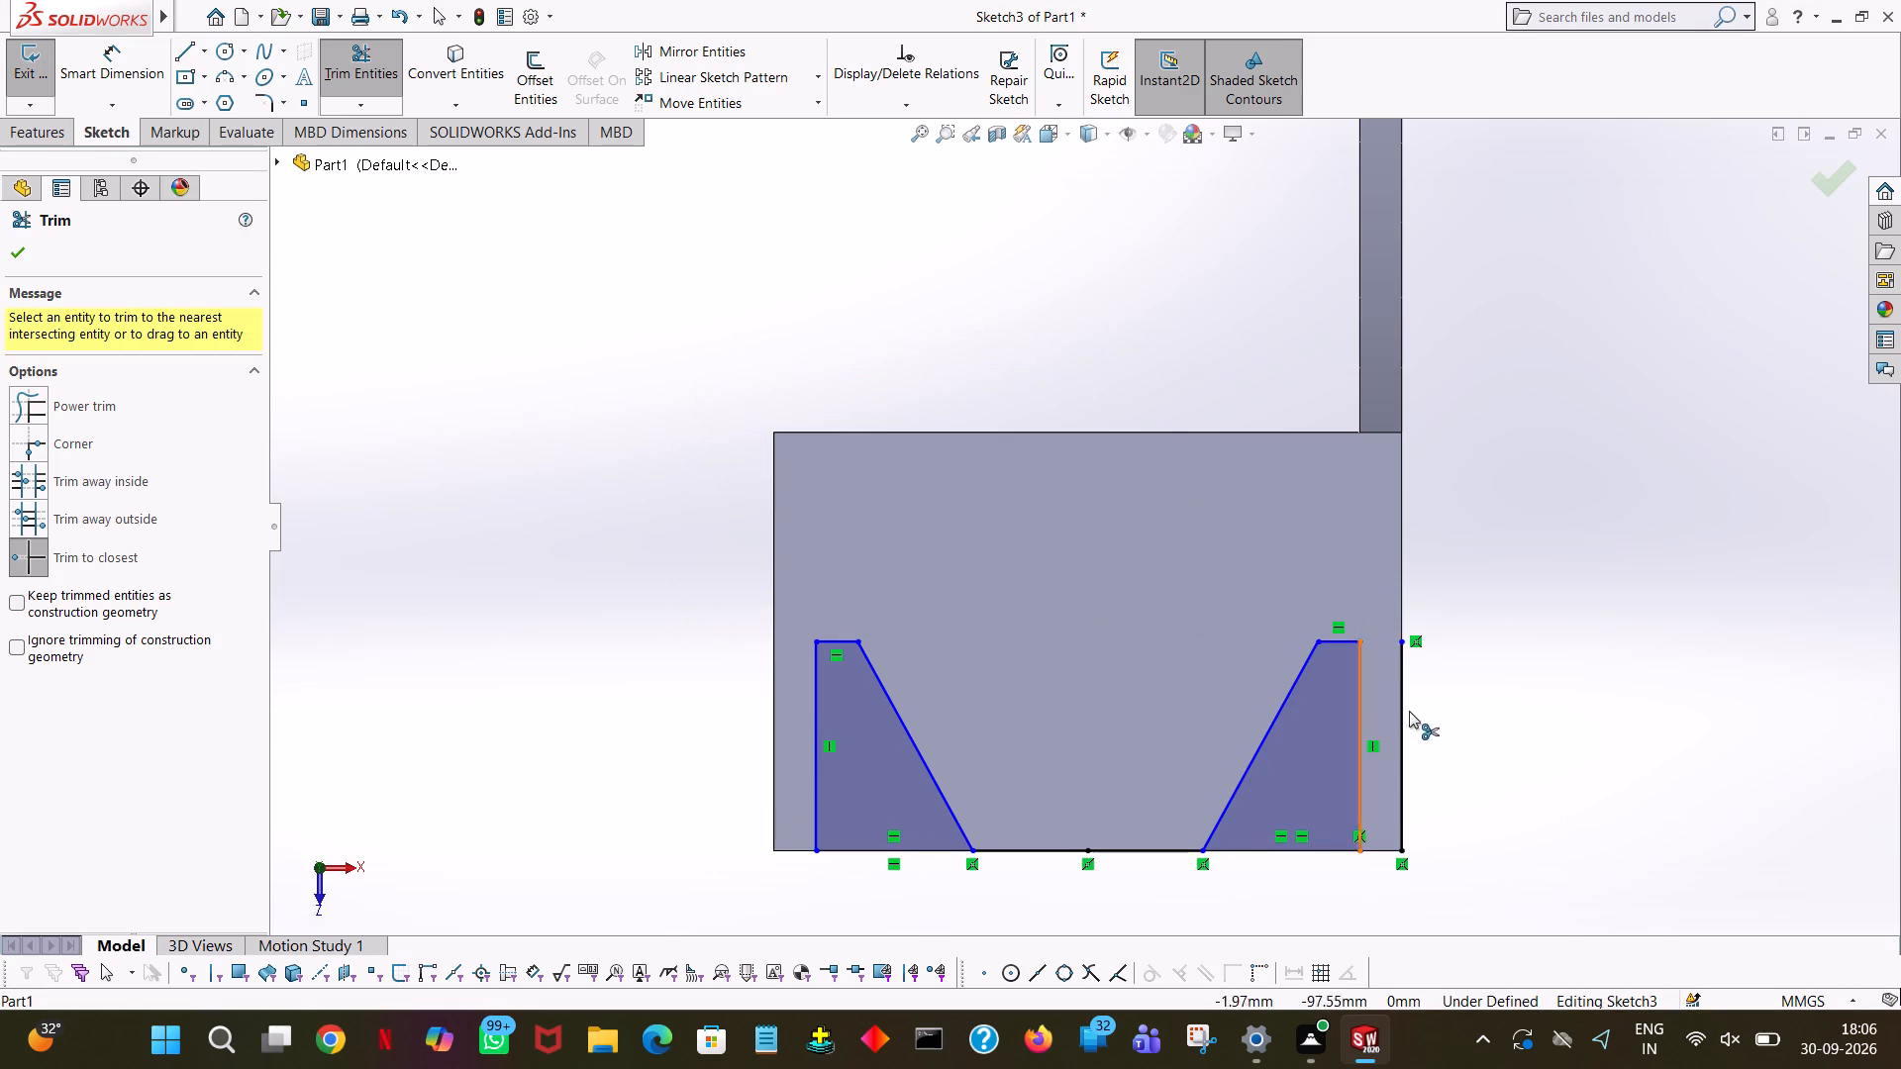
left_click(1407, 742)
left_click(1380, 844)
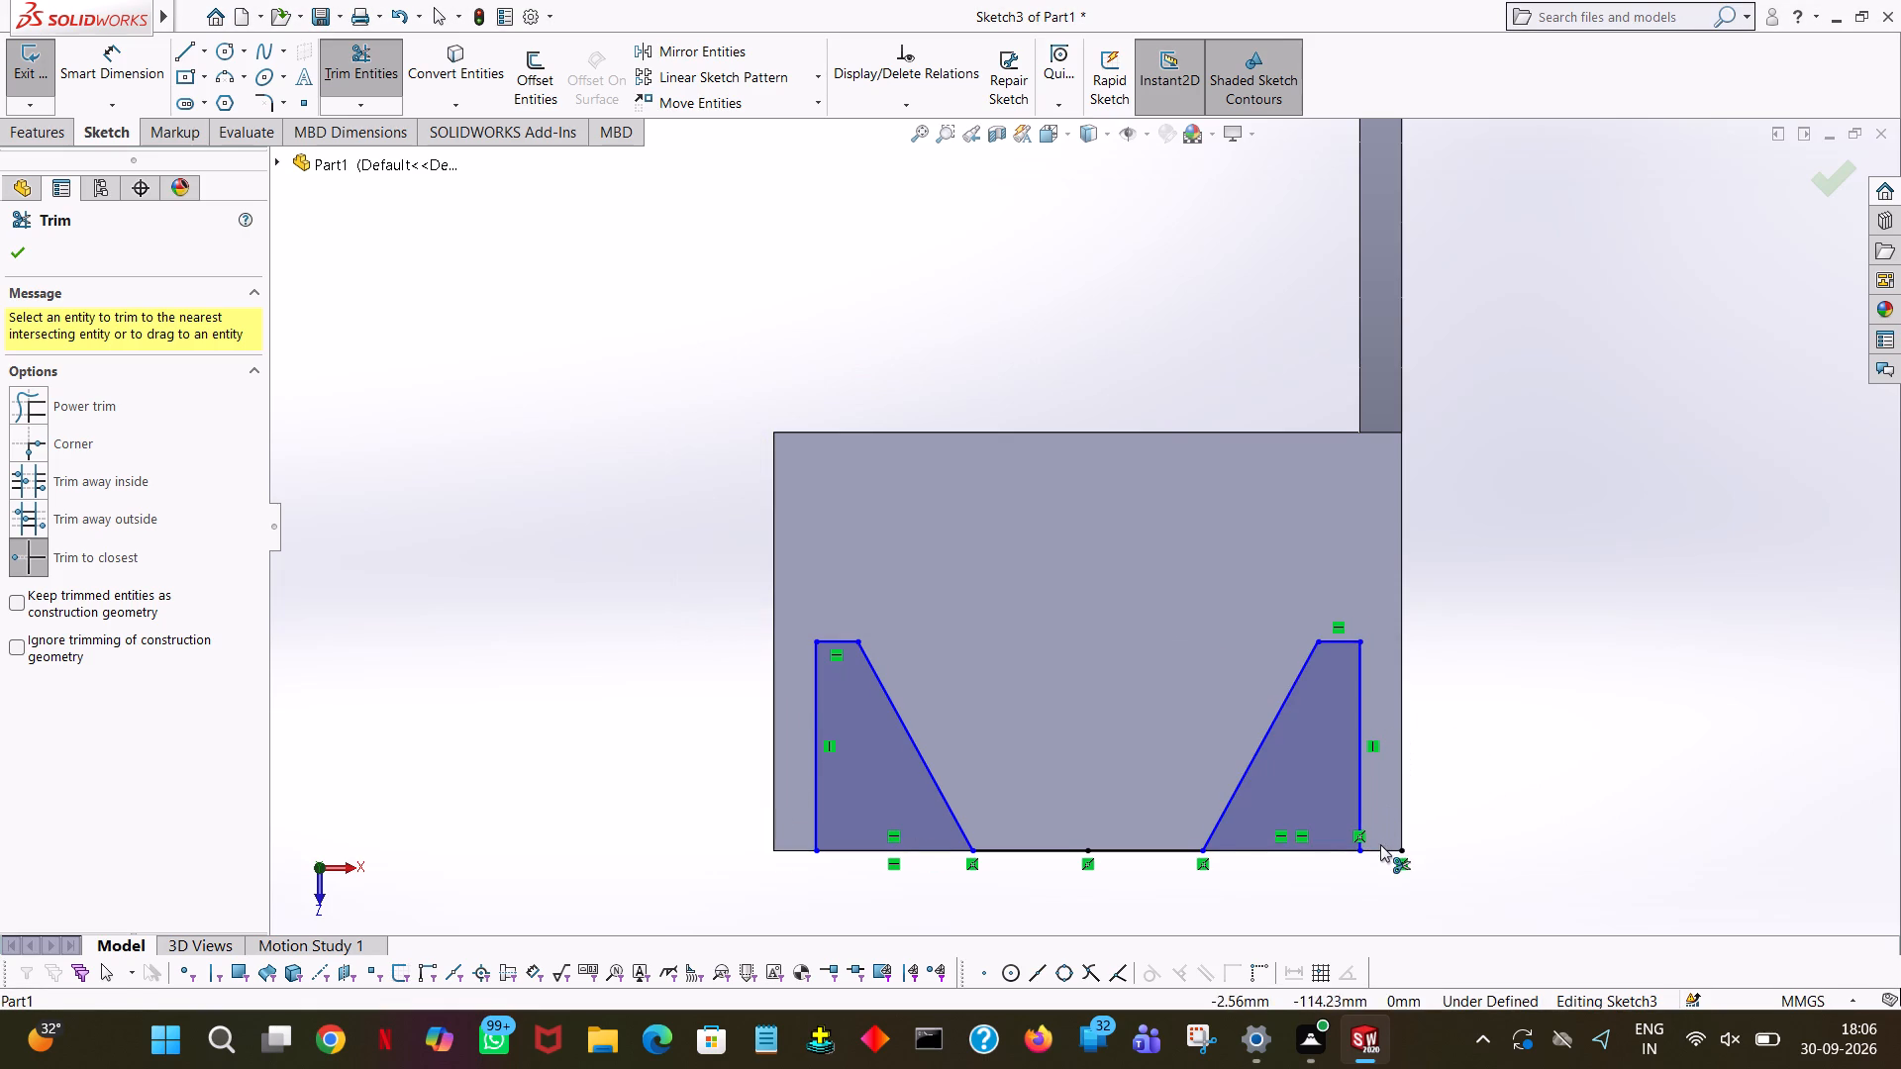
left_click(1402, 850)
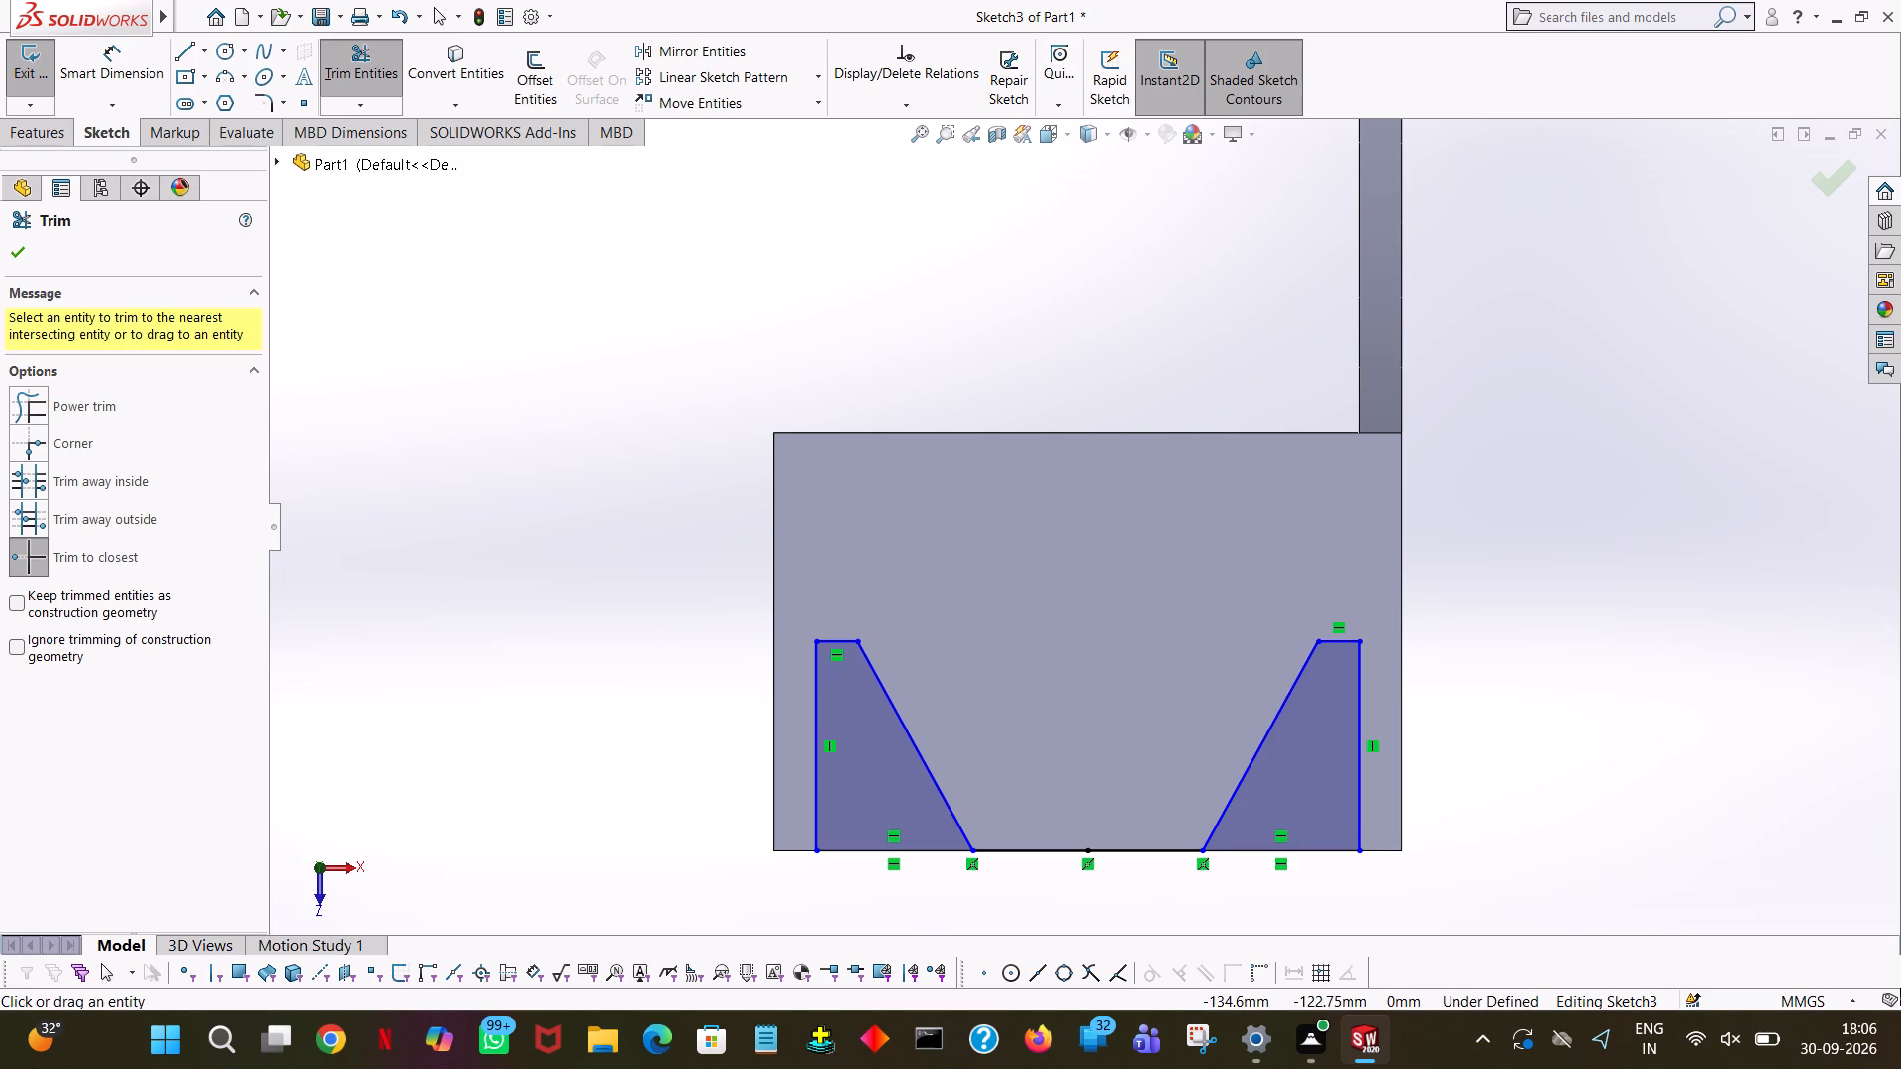
left_click(1126, 316)
Join the profiles' outer upper corners with a 25 mm line to the back edge, 65 mm along it, and 25 mm back down.
left_click(174, 61)
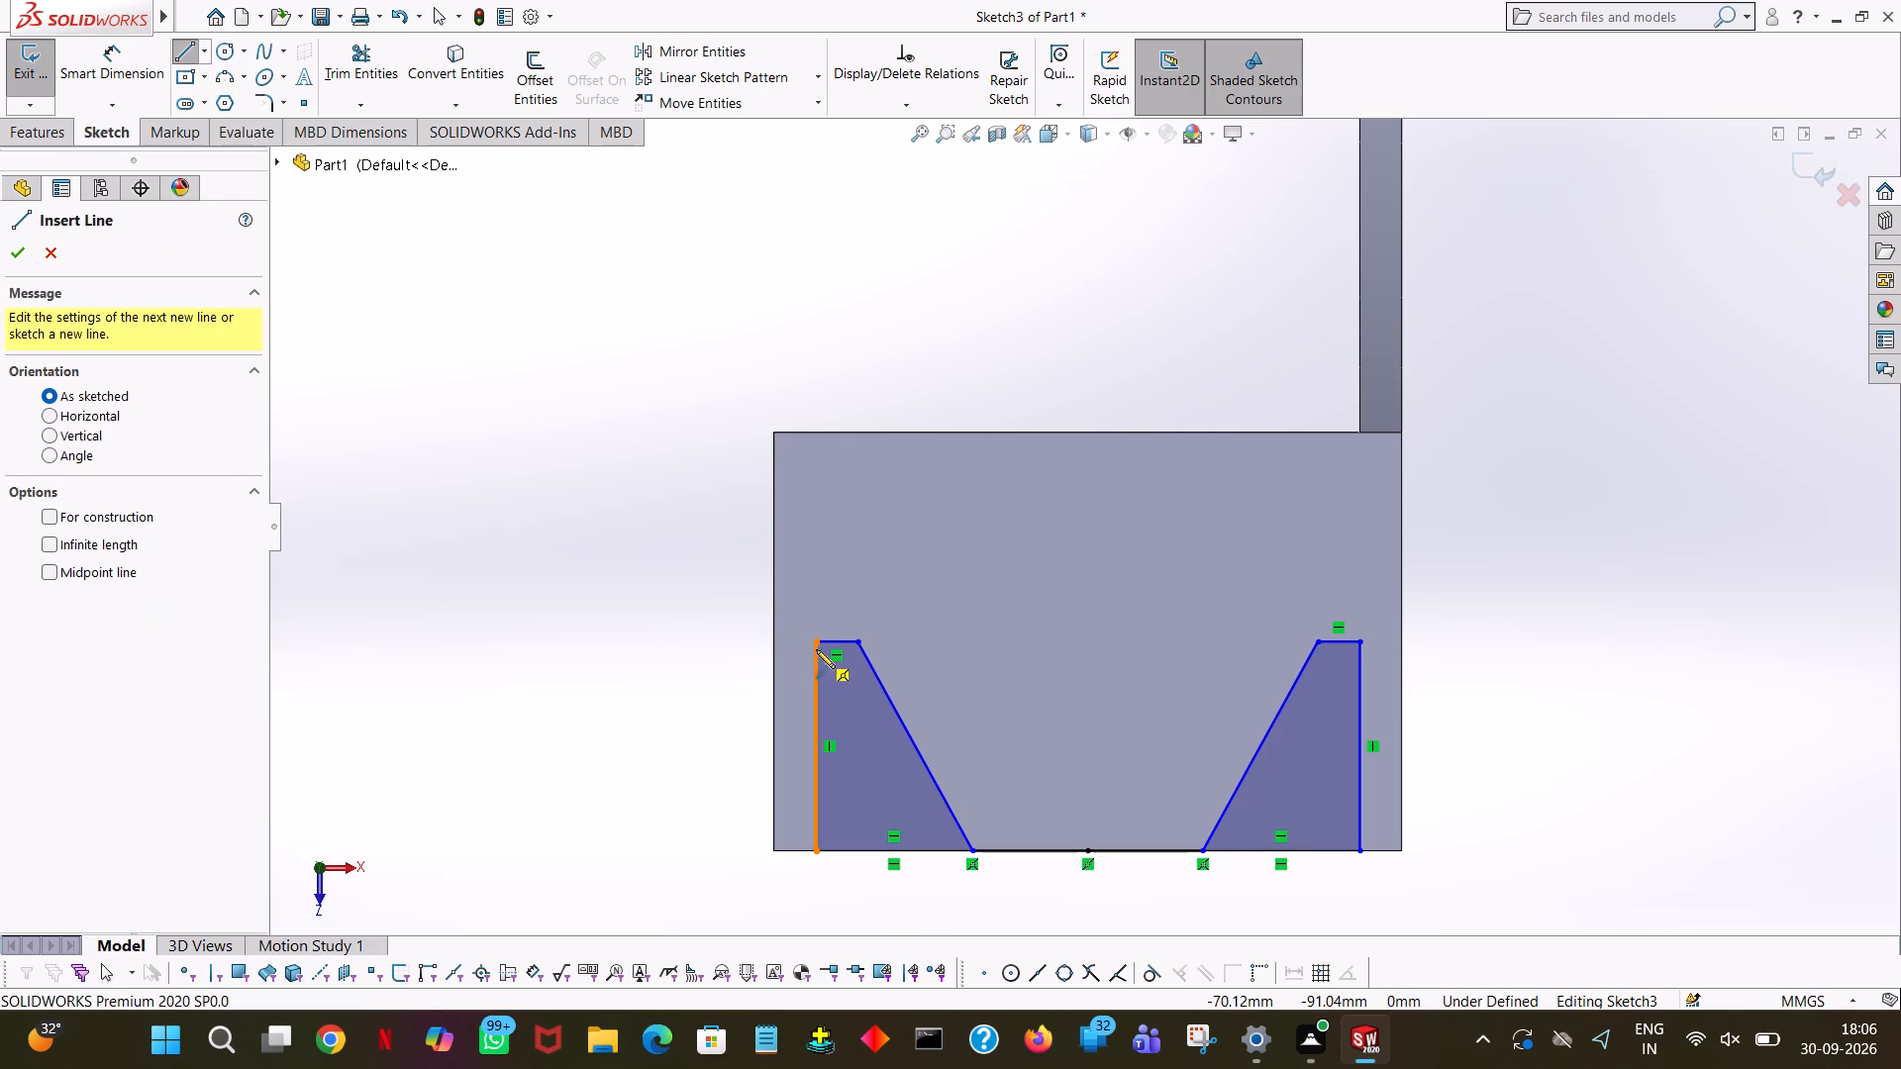
left_click(817, 642)
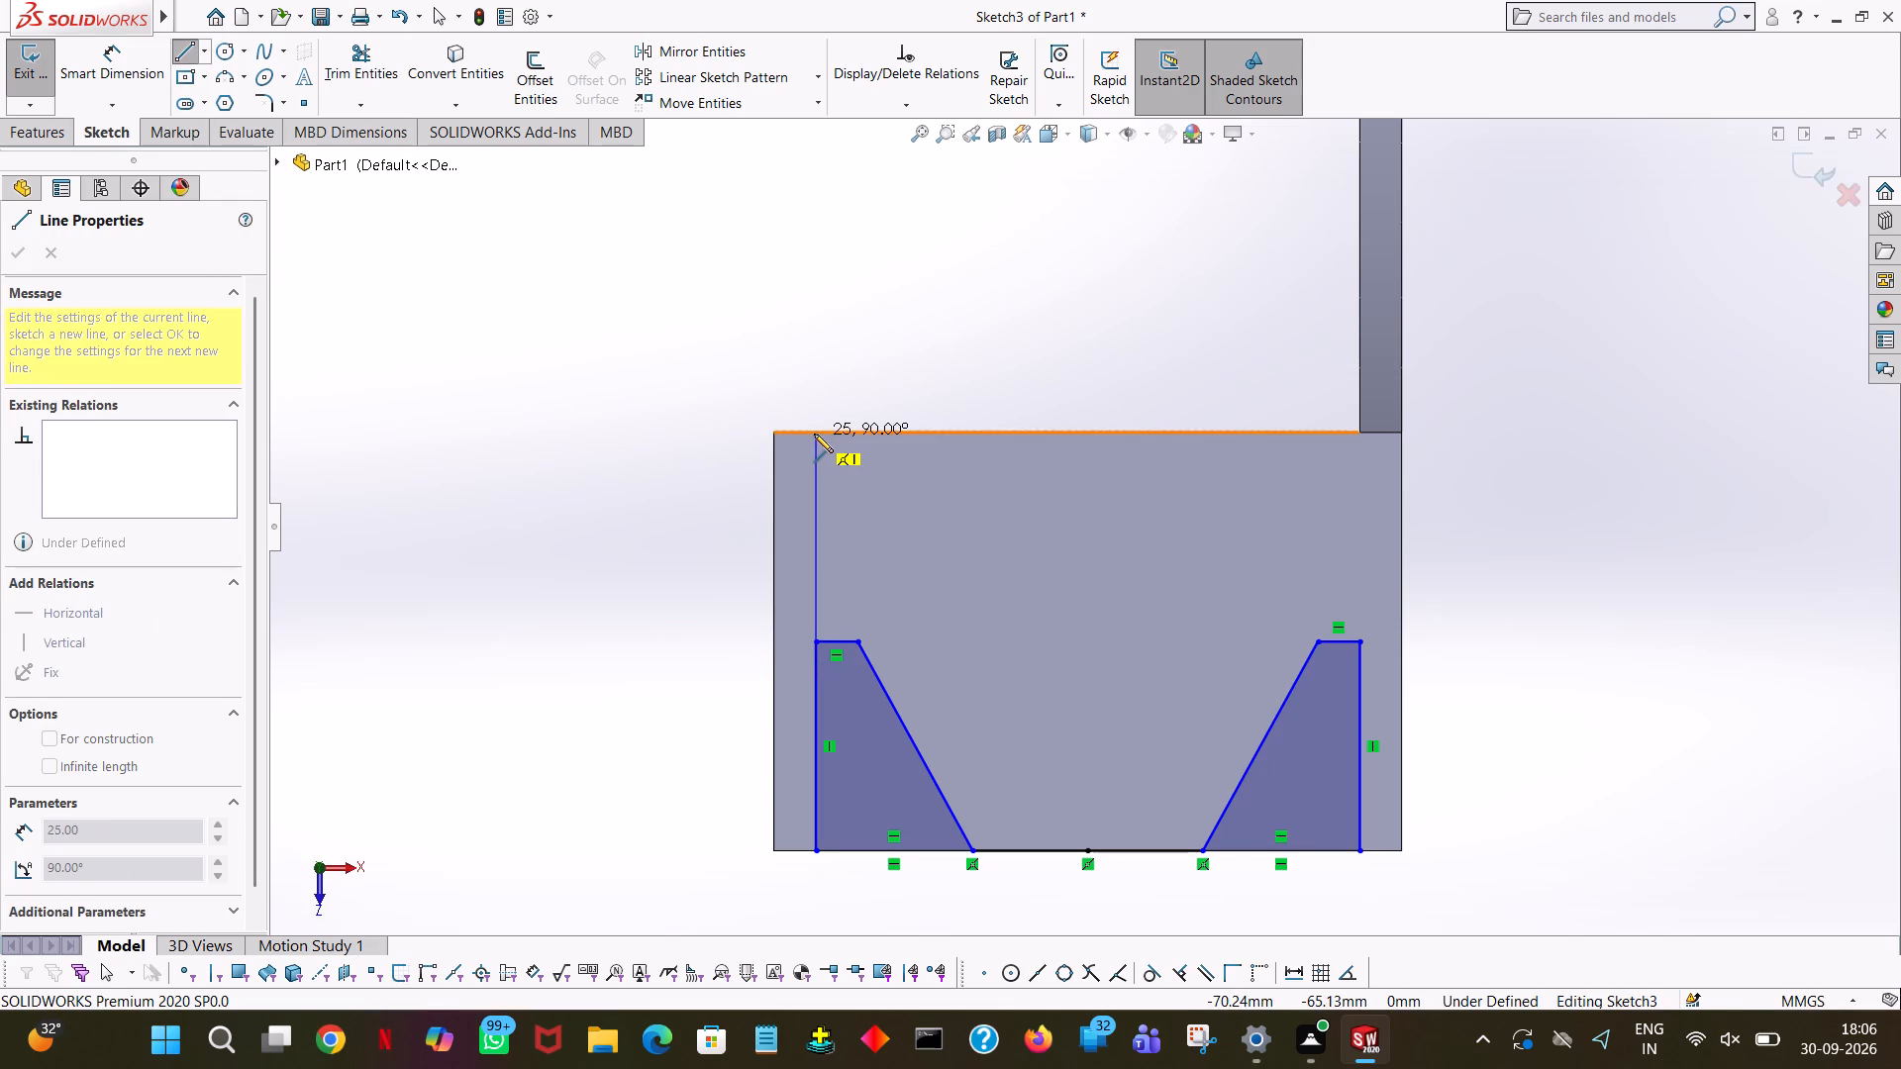
left_click(814, 430)
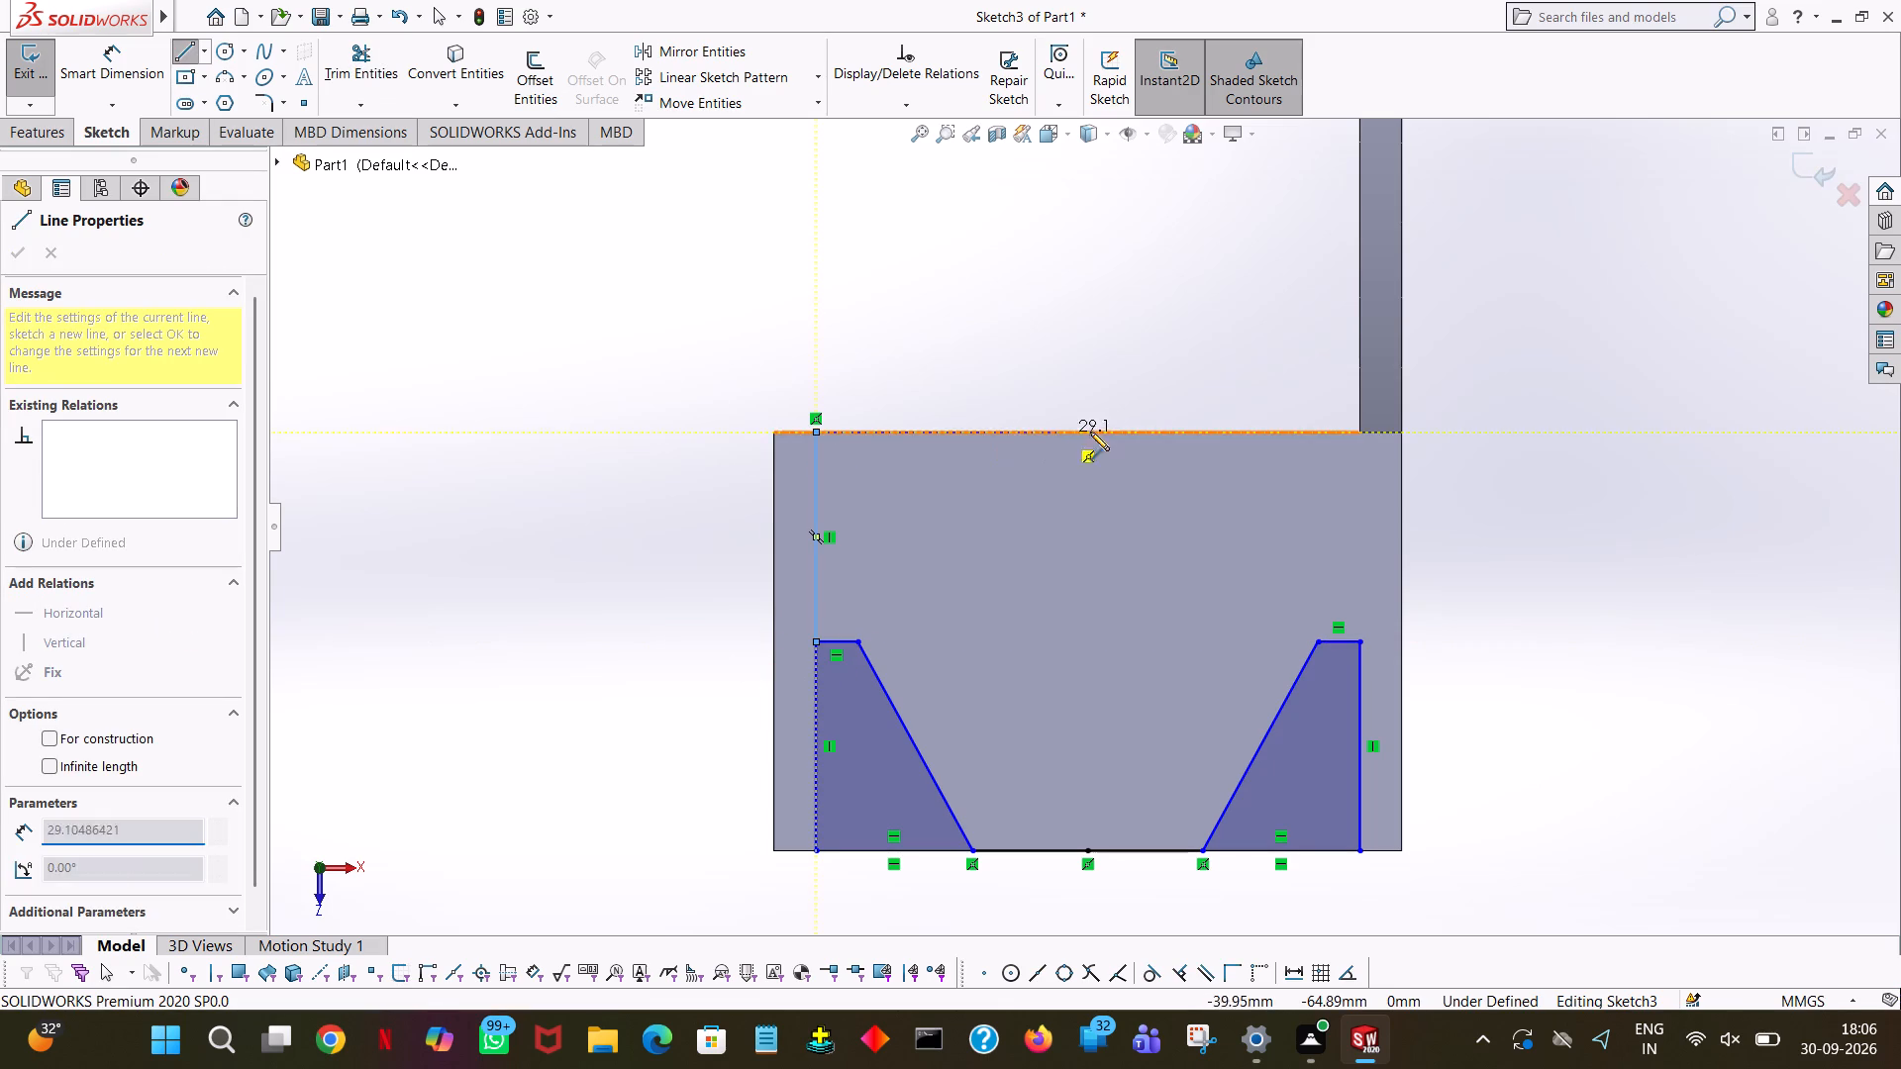
left_click(1357, 429)
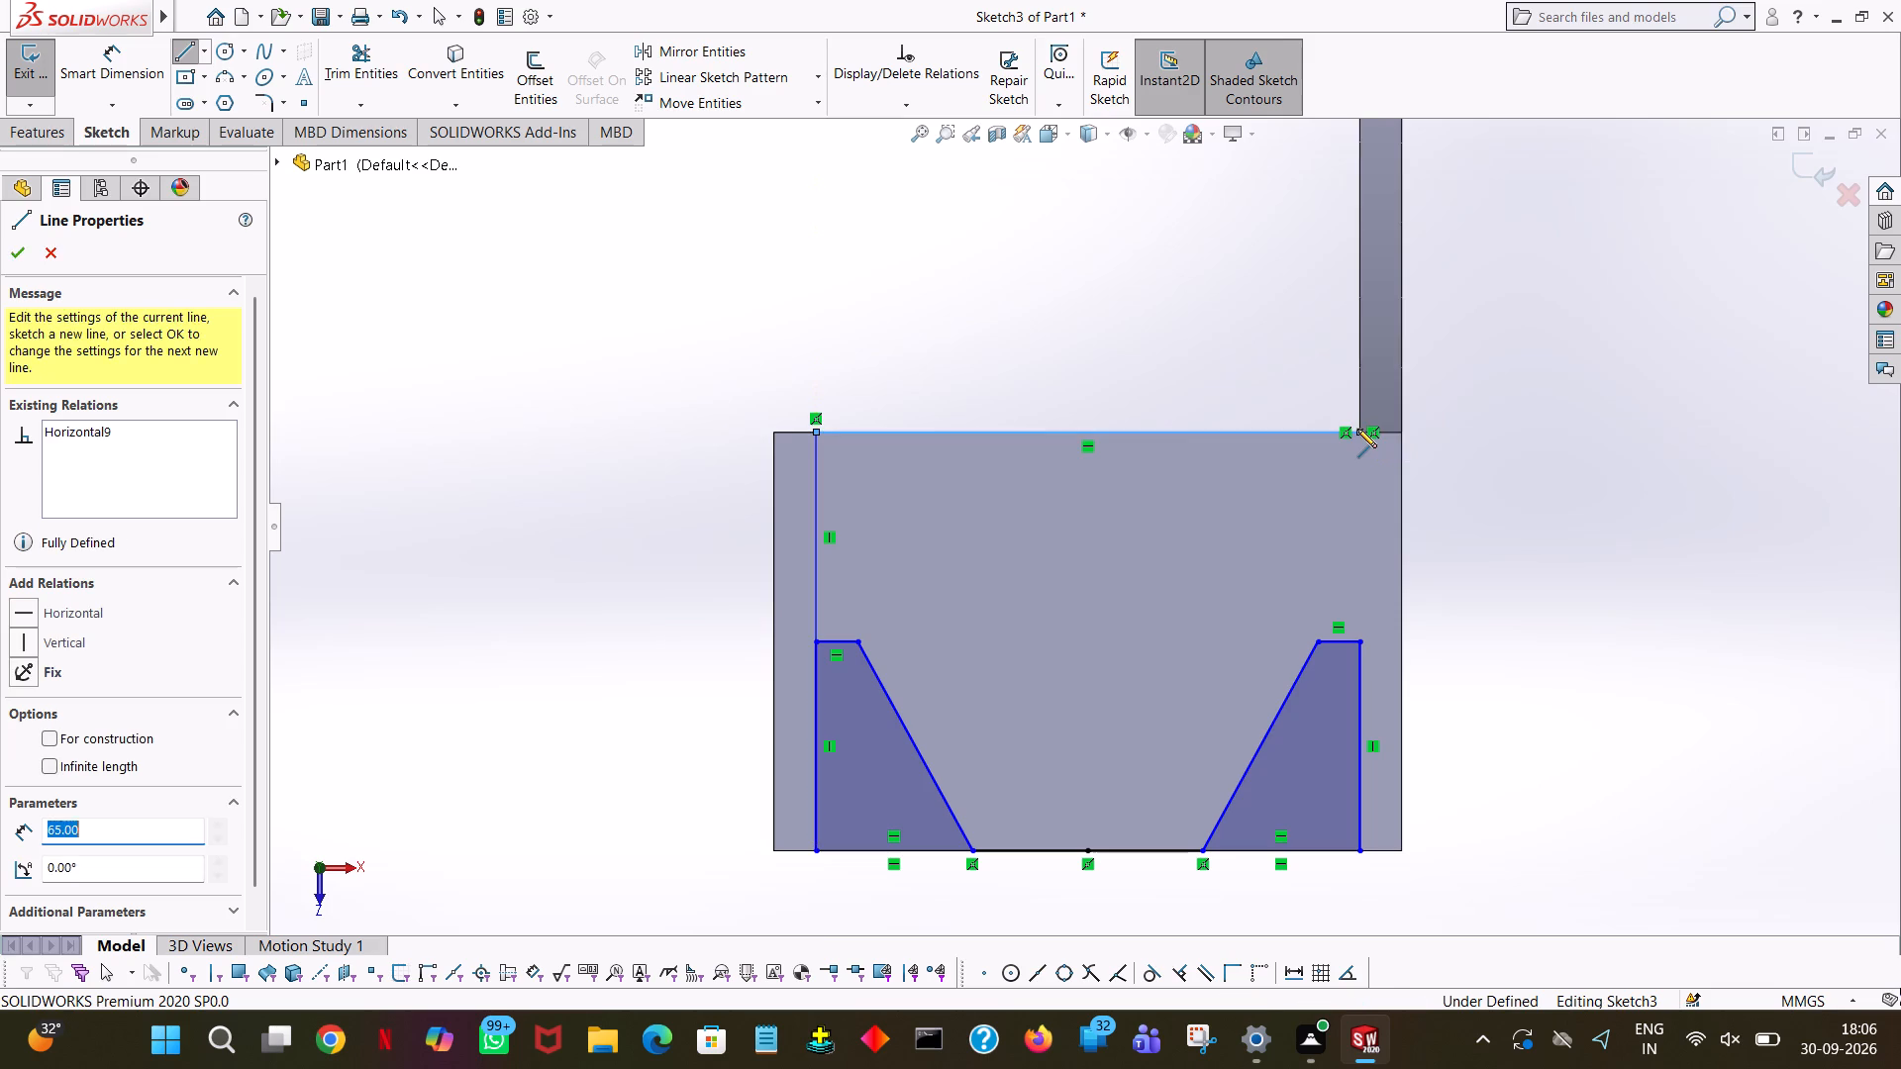
left_click(1360, 642)
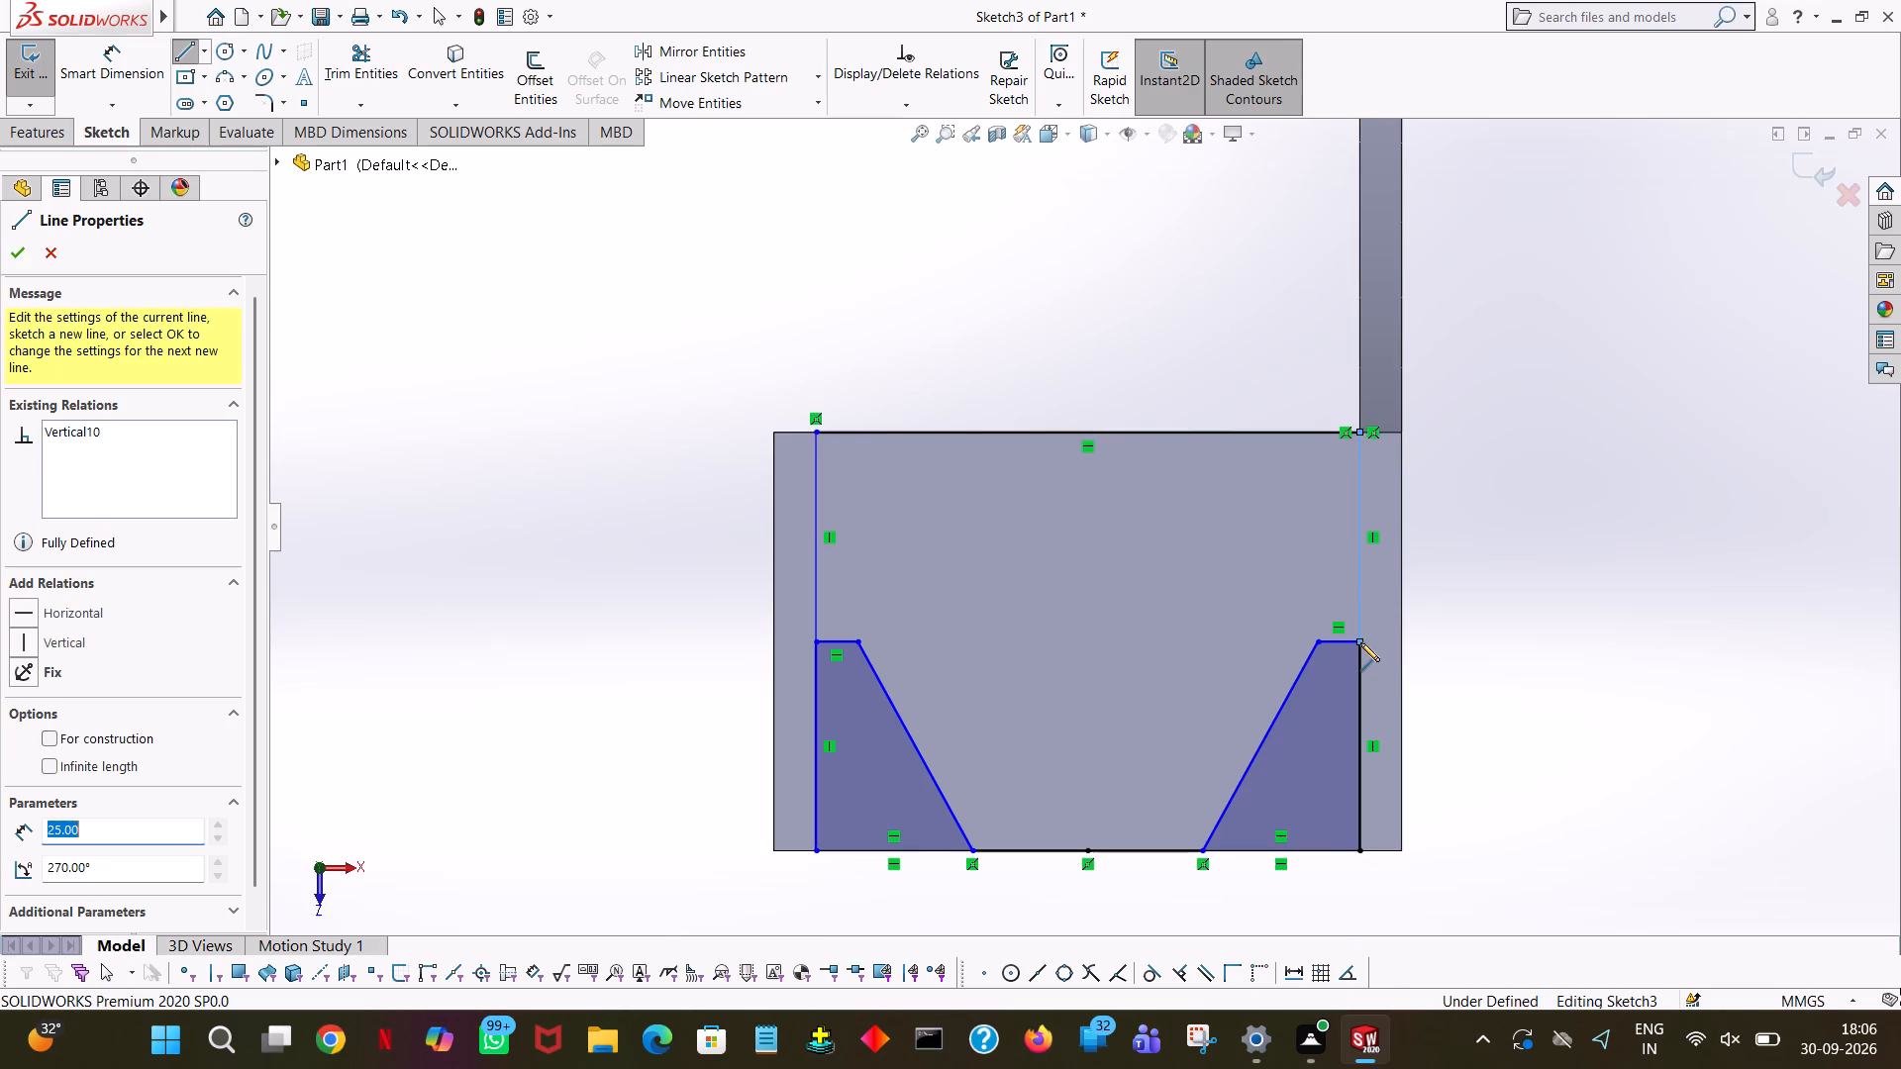
right_click(1360, 642)
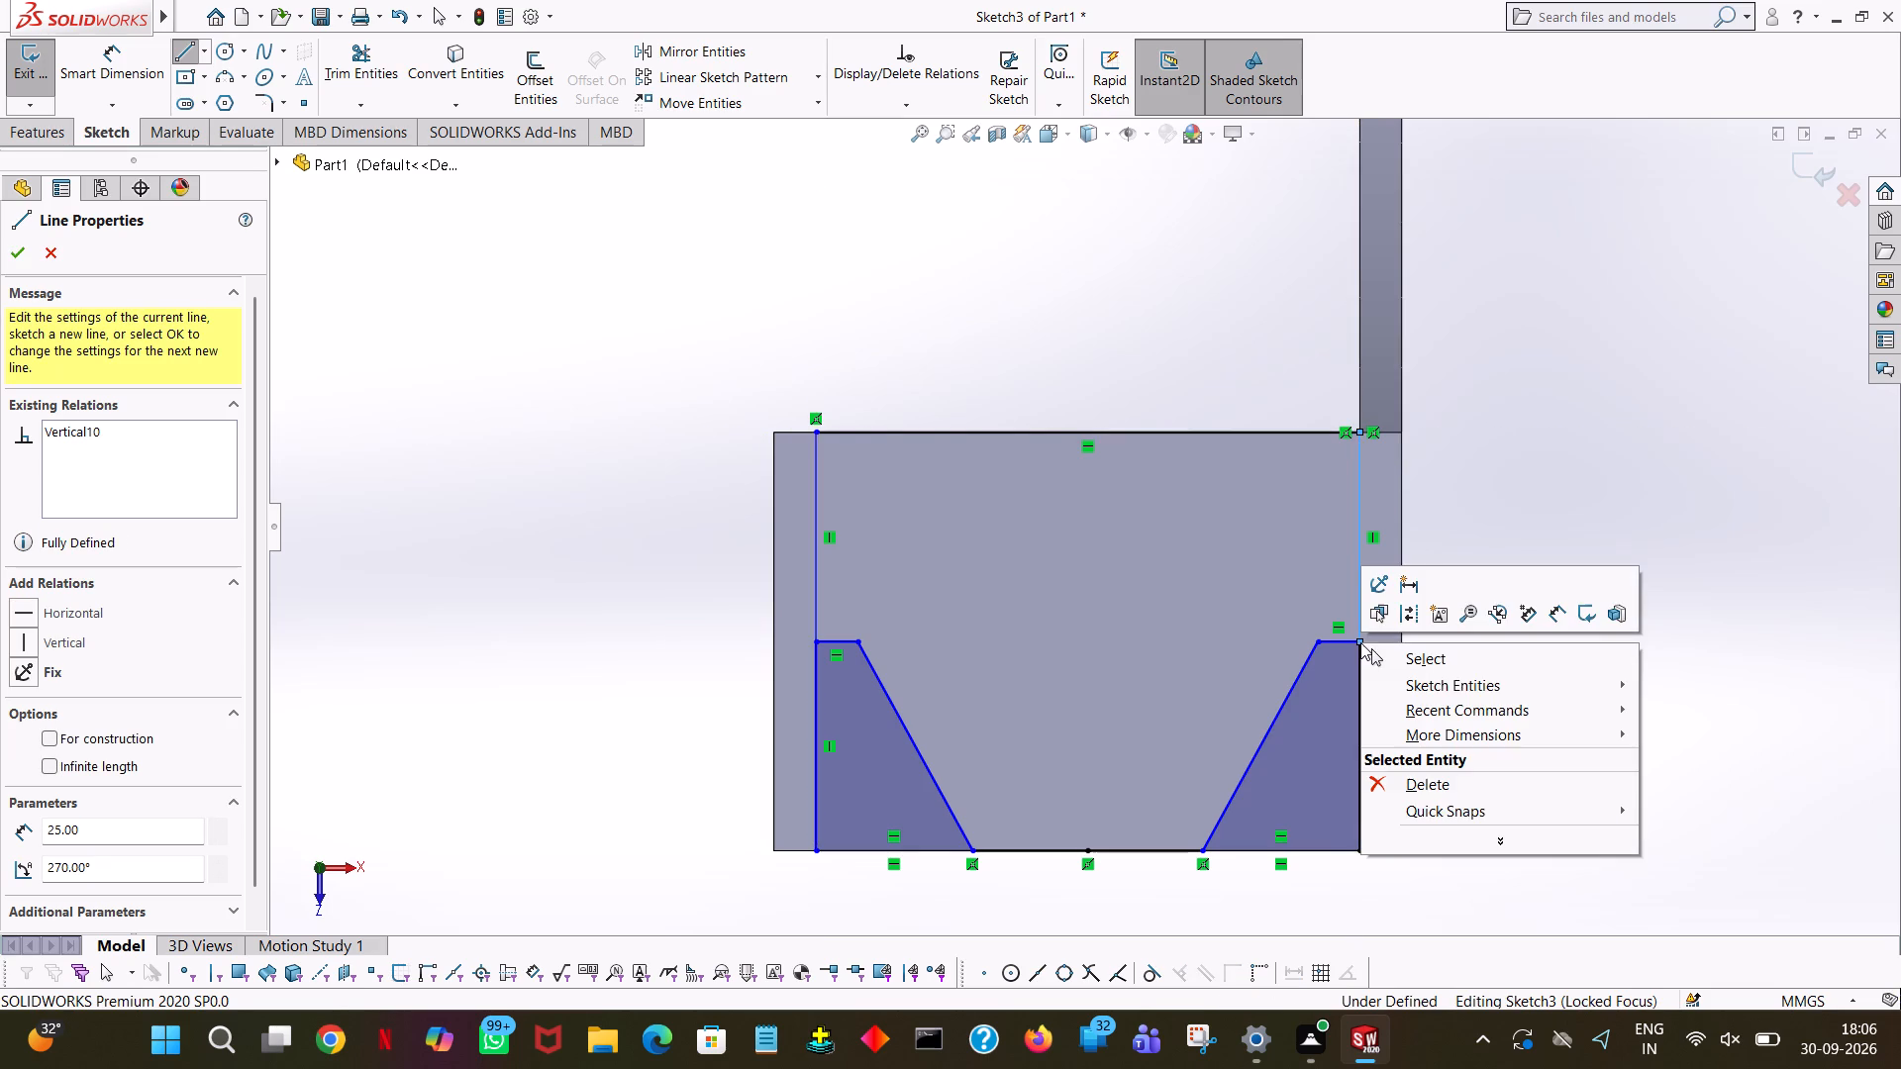
left_click(1388, 653)
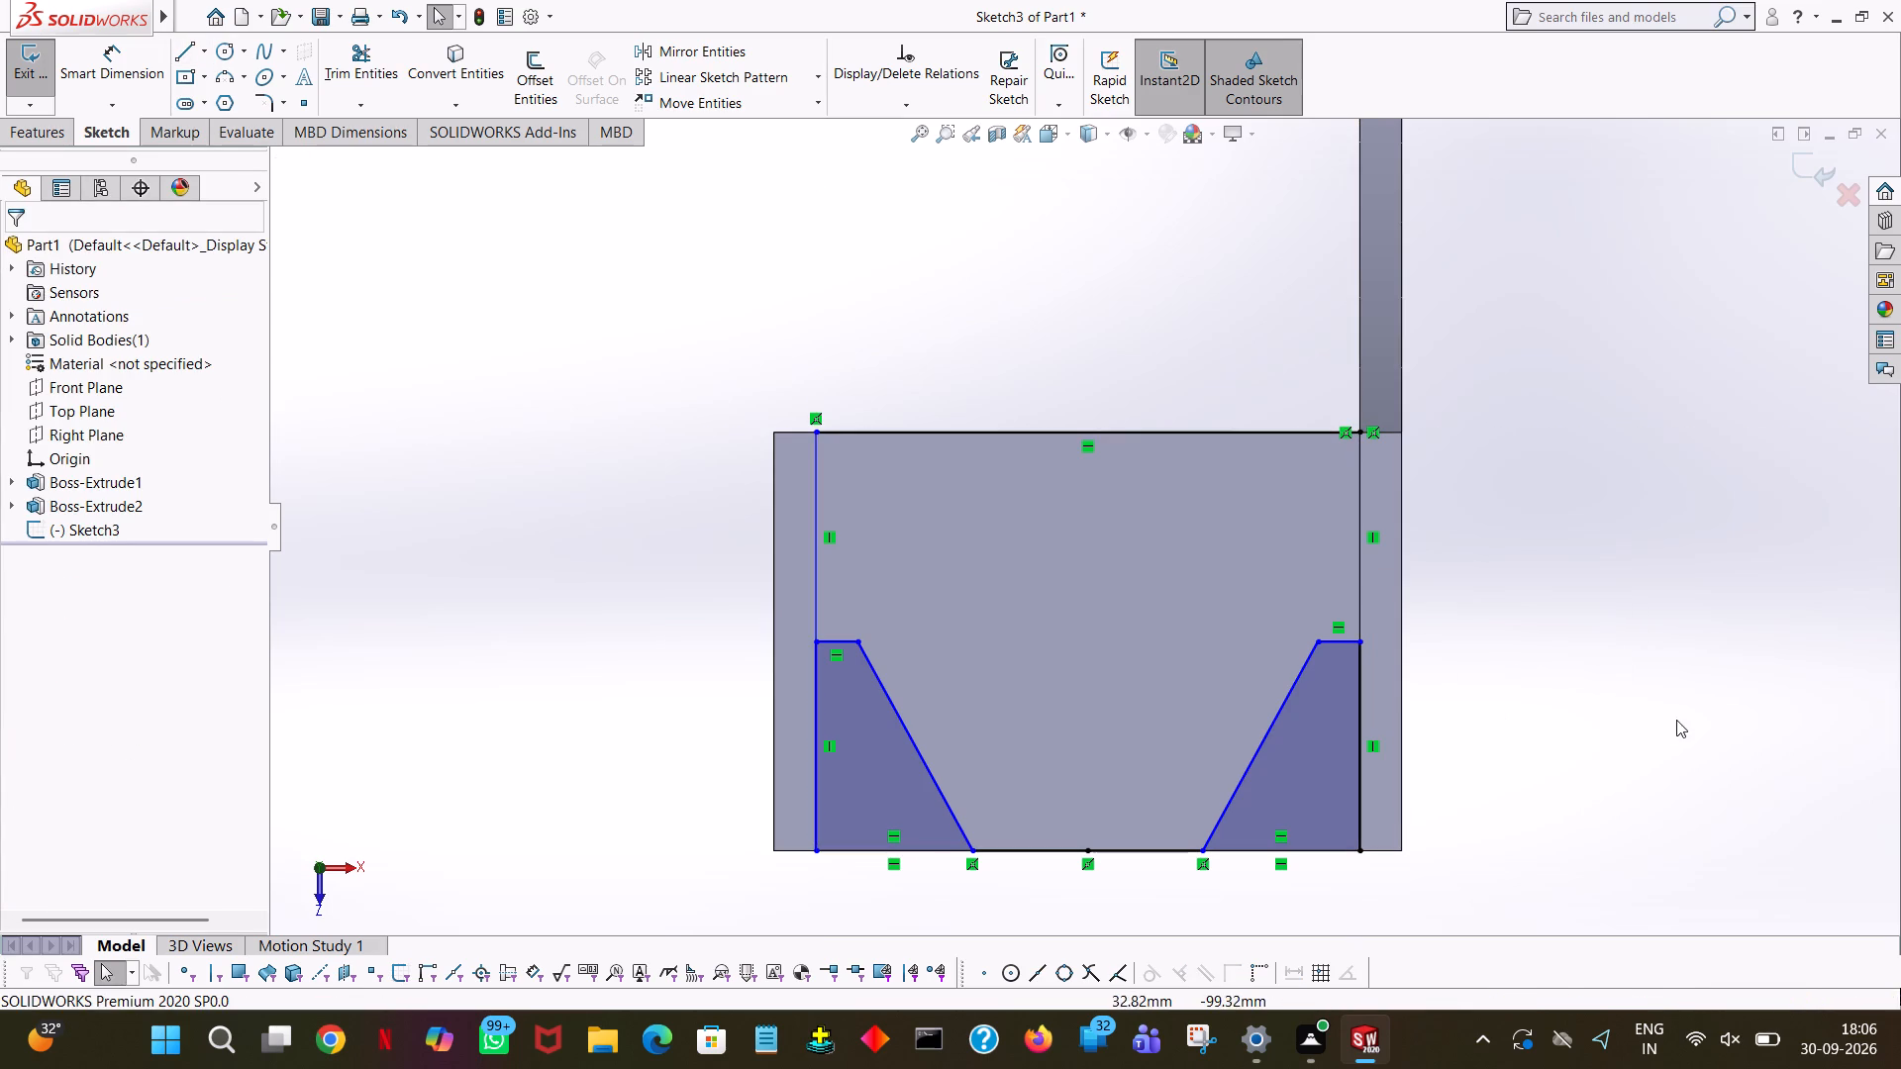
left_click(1676, 720)
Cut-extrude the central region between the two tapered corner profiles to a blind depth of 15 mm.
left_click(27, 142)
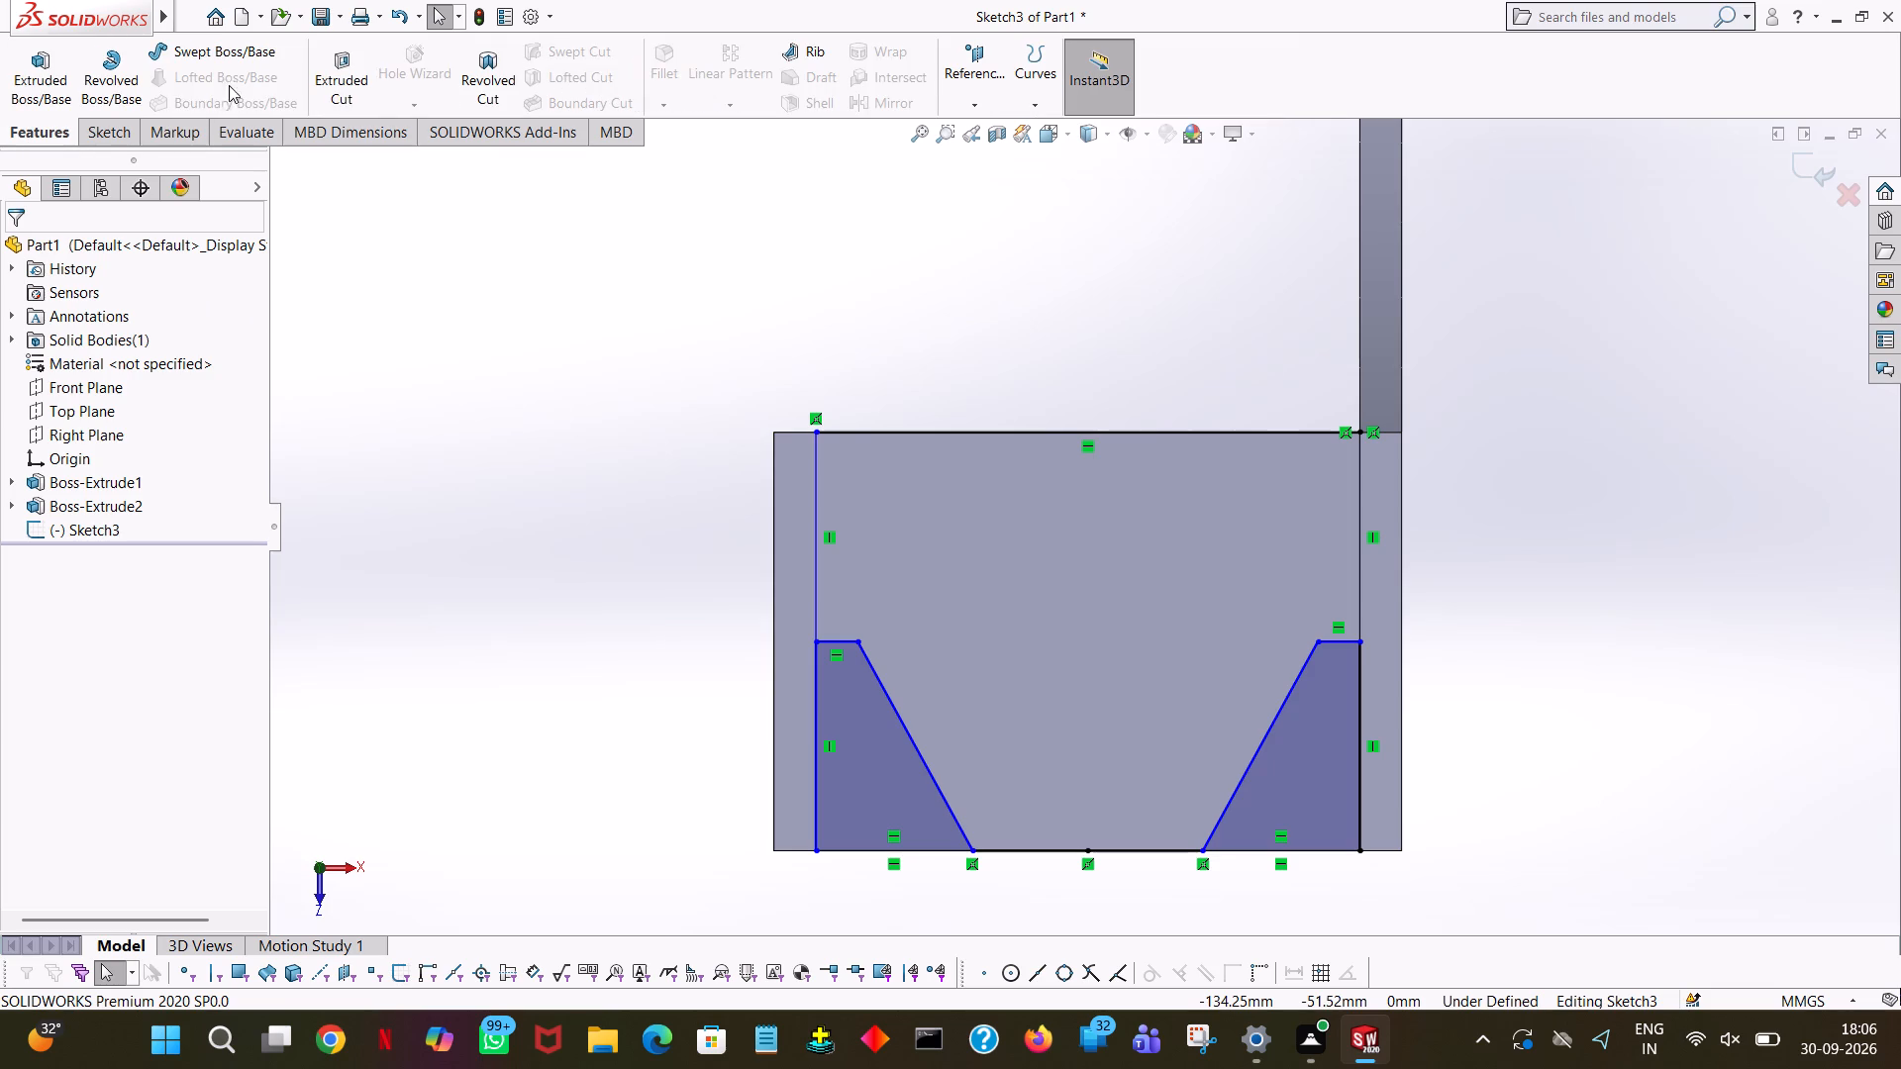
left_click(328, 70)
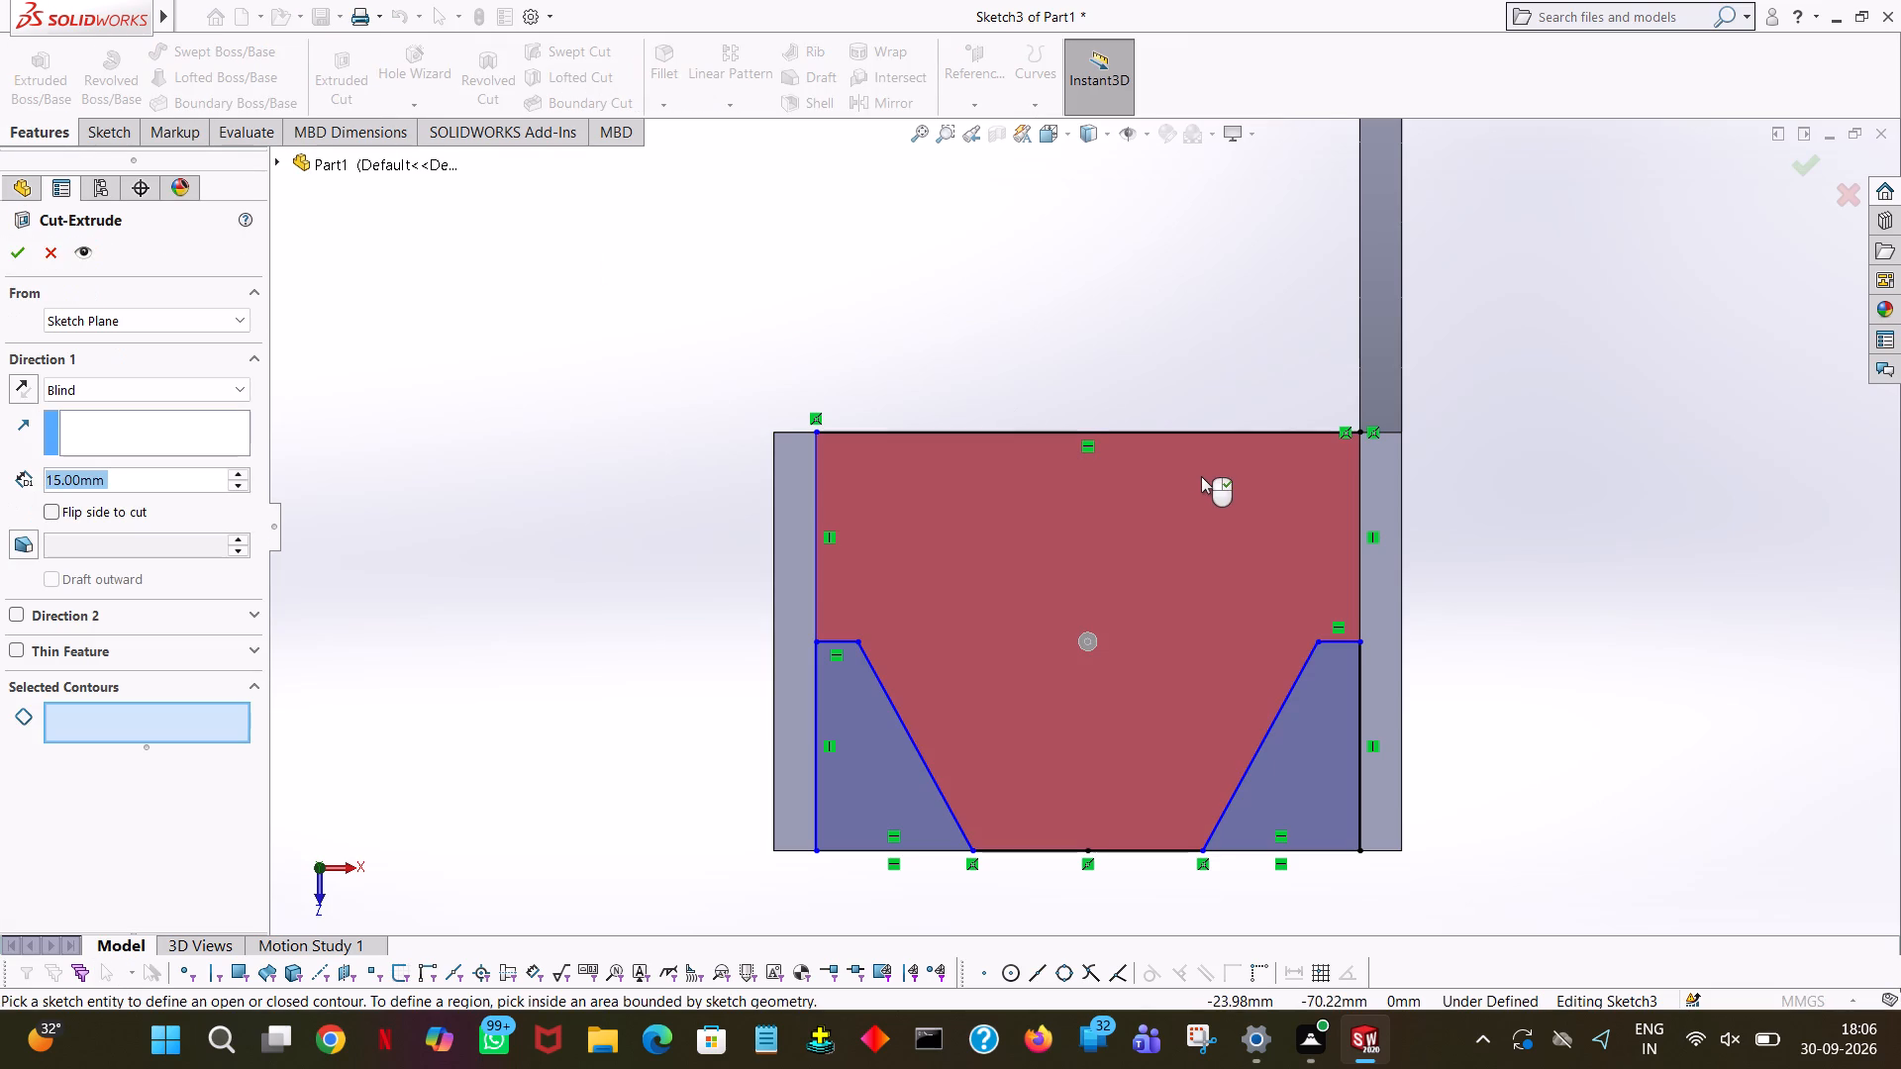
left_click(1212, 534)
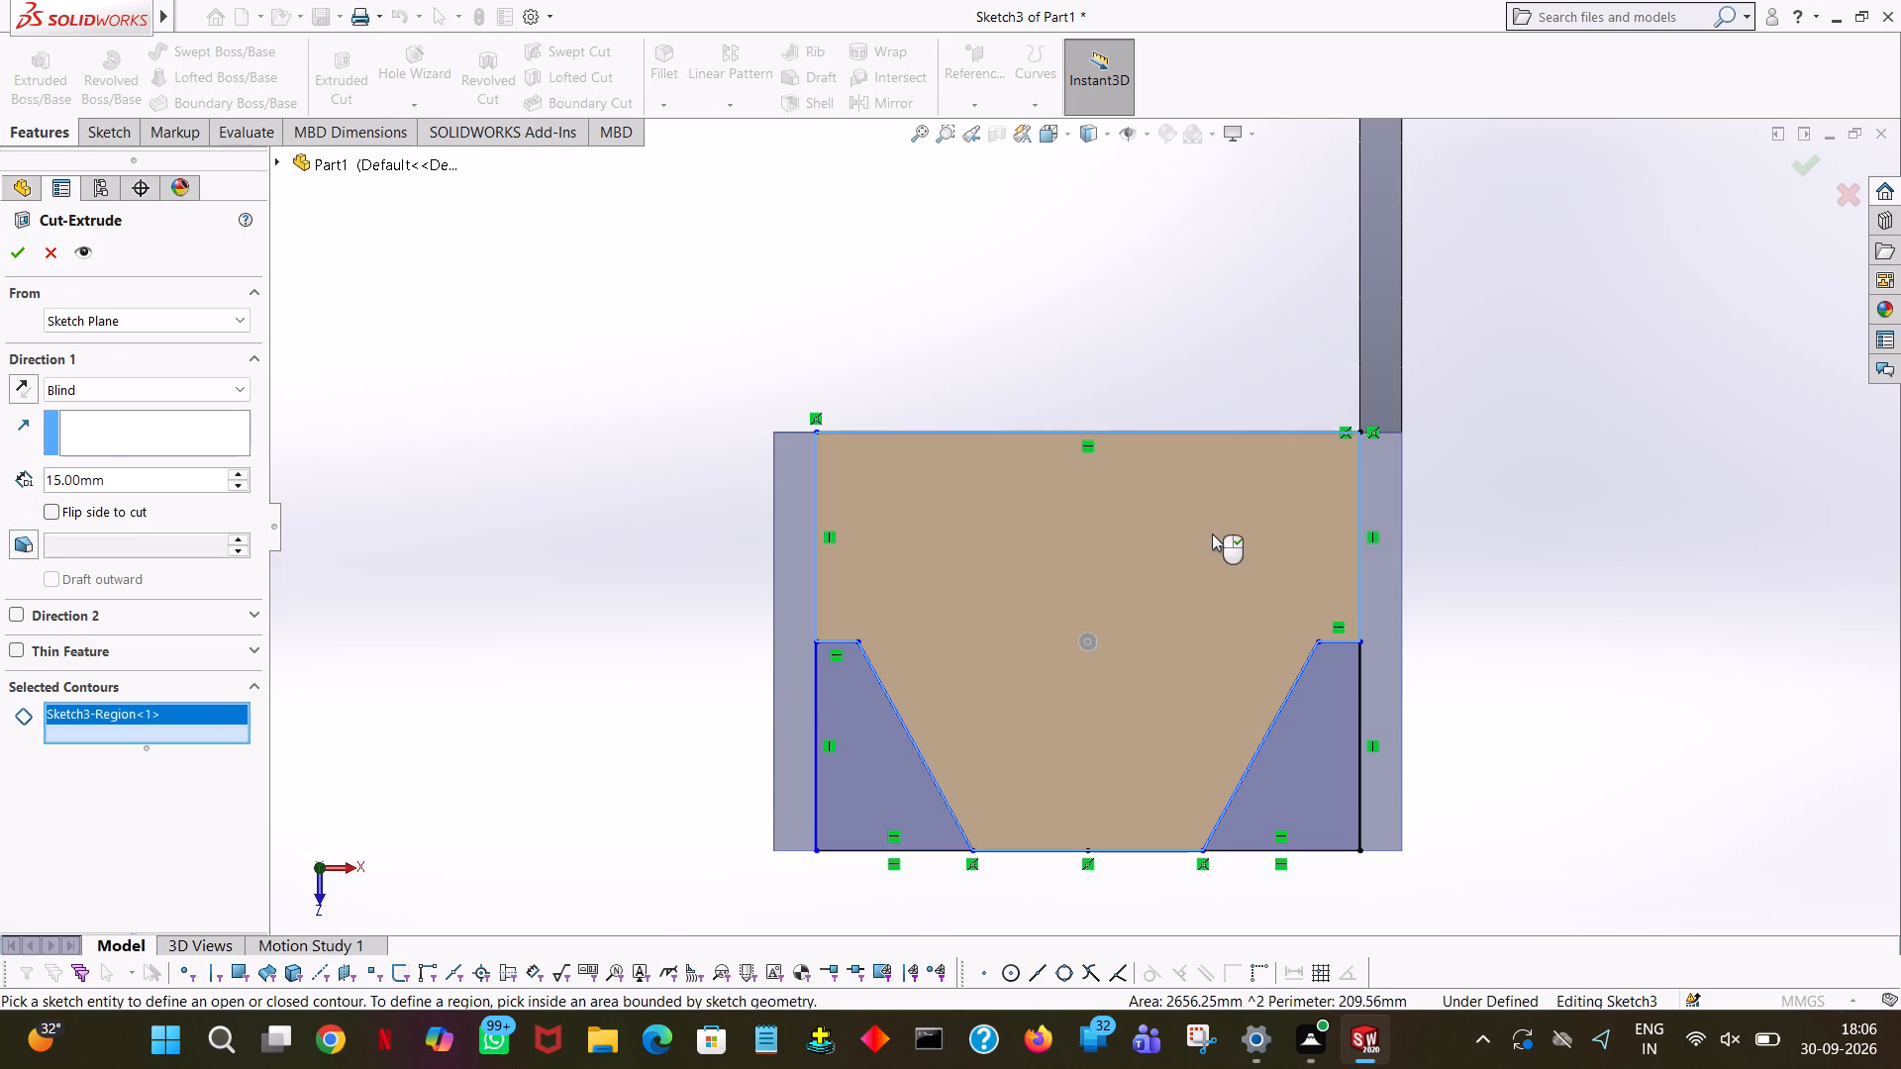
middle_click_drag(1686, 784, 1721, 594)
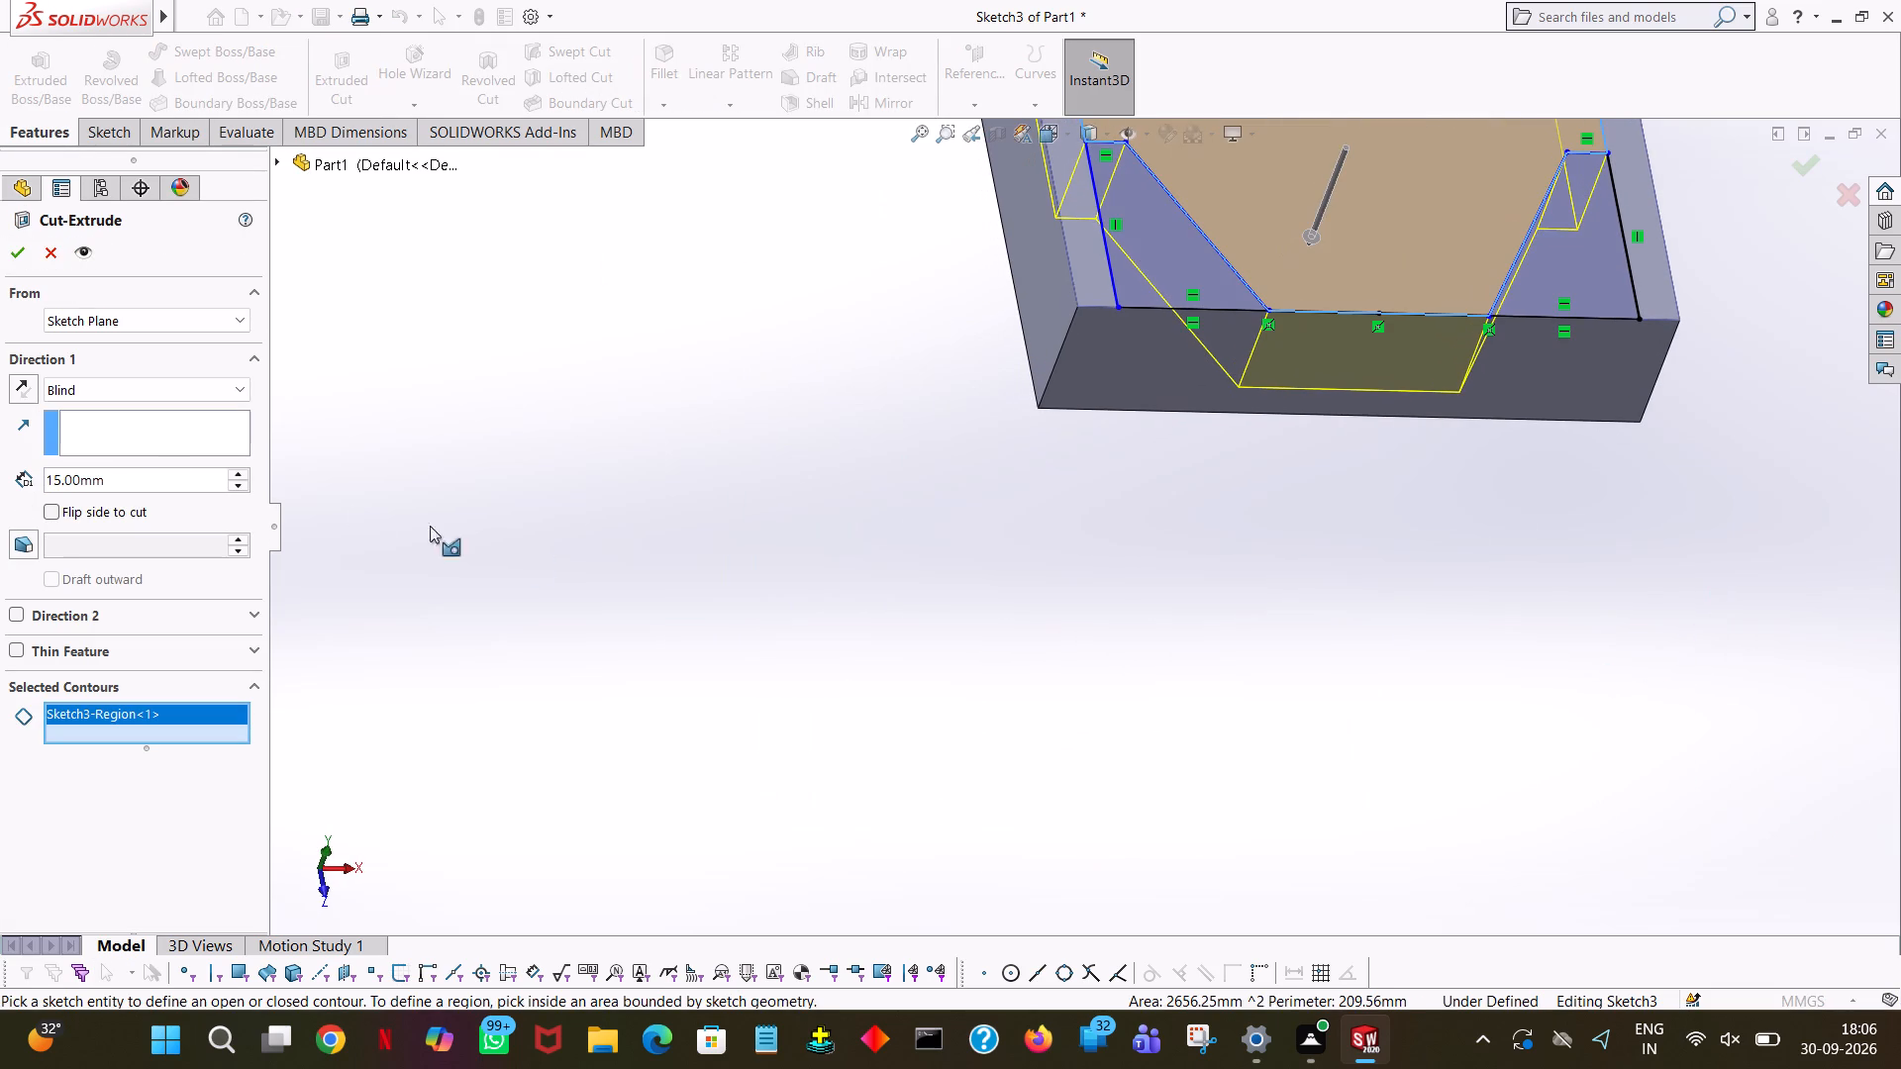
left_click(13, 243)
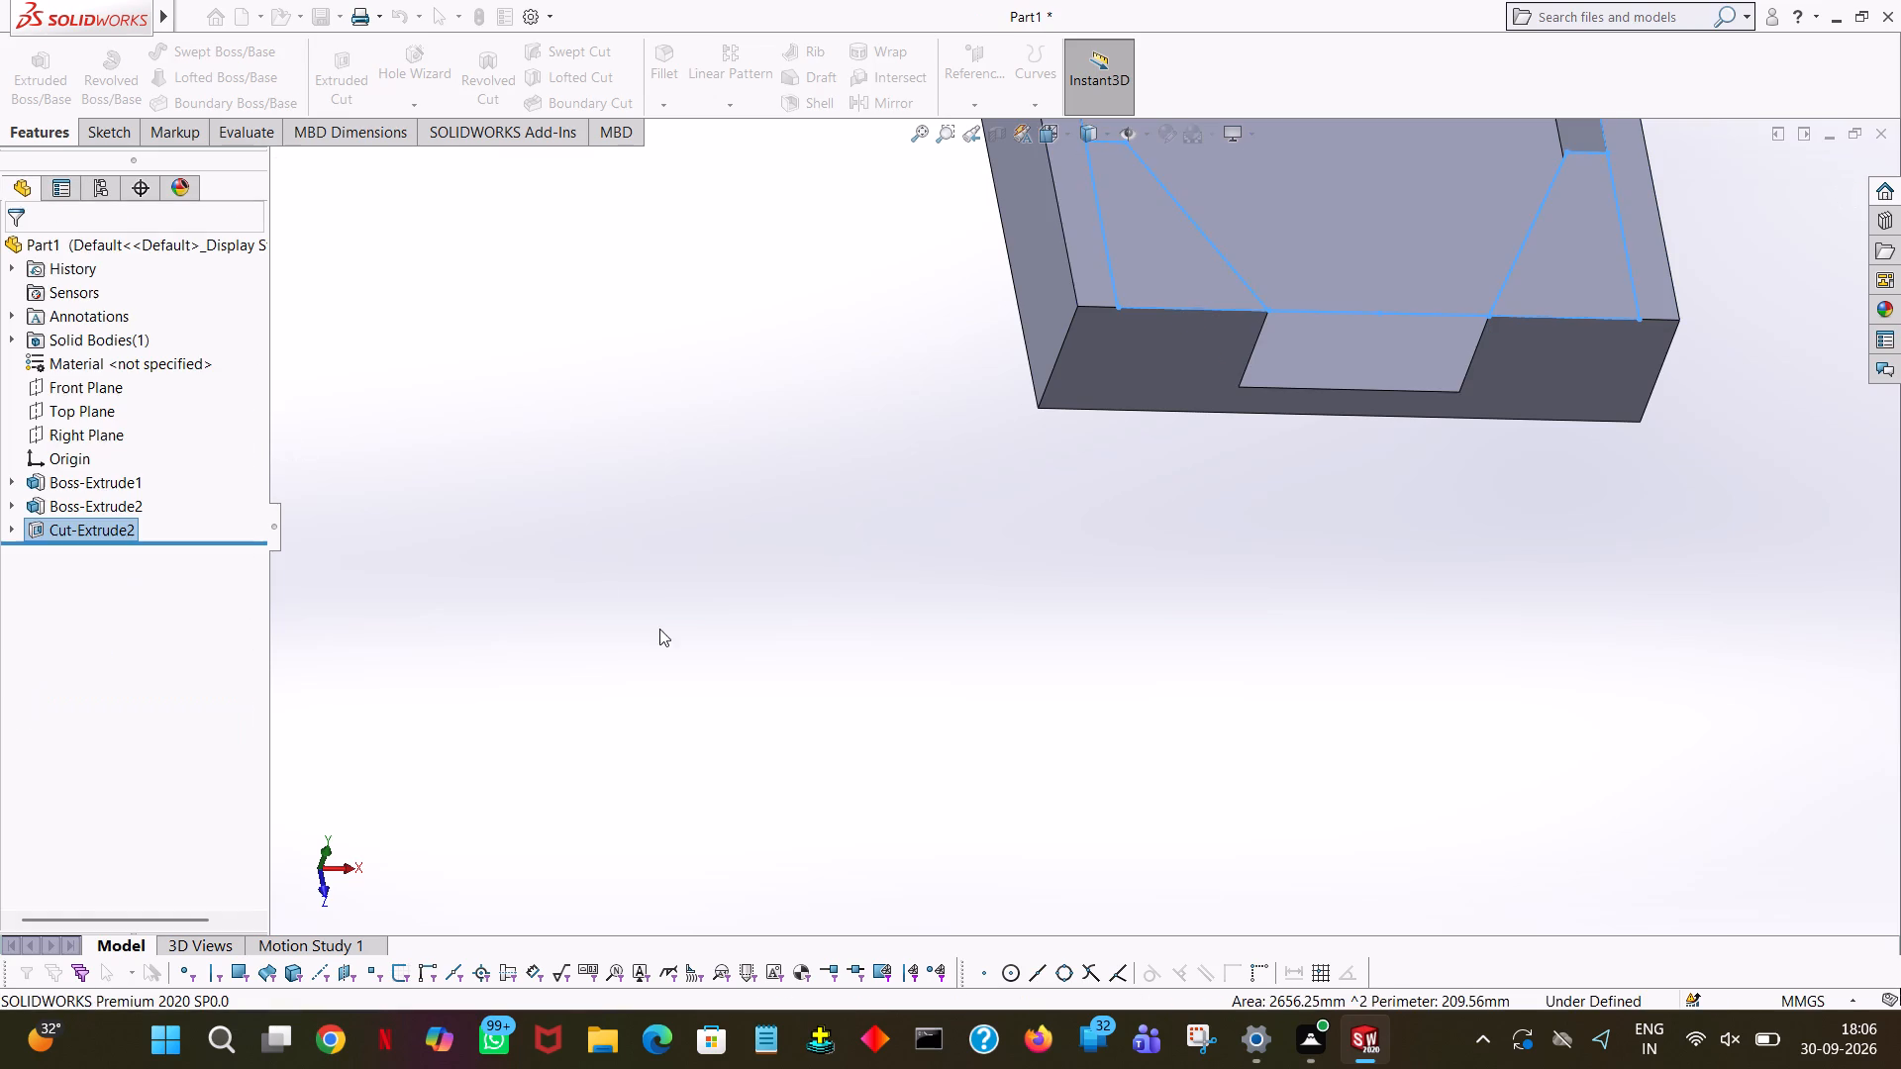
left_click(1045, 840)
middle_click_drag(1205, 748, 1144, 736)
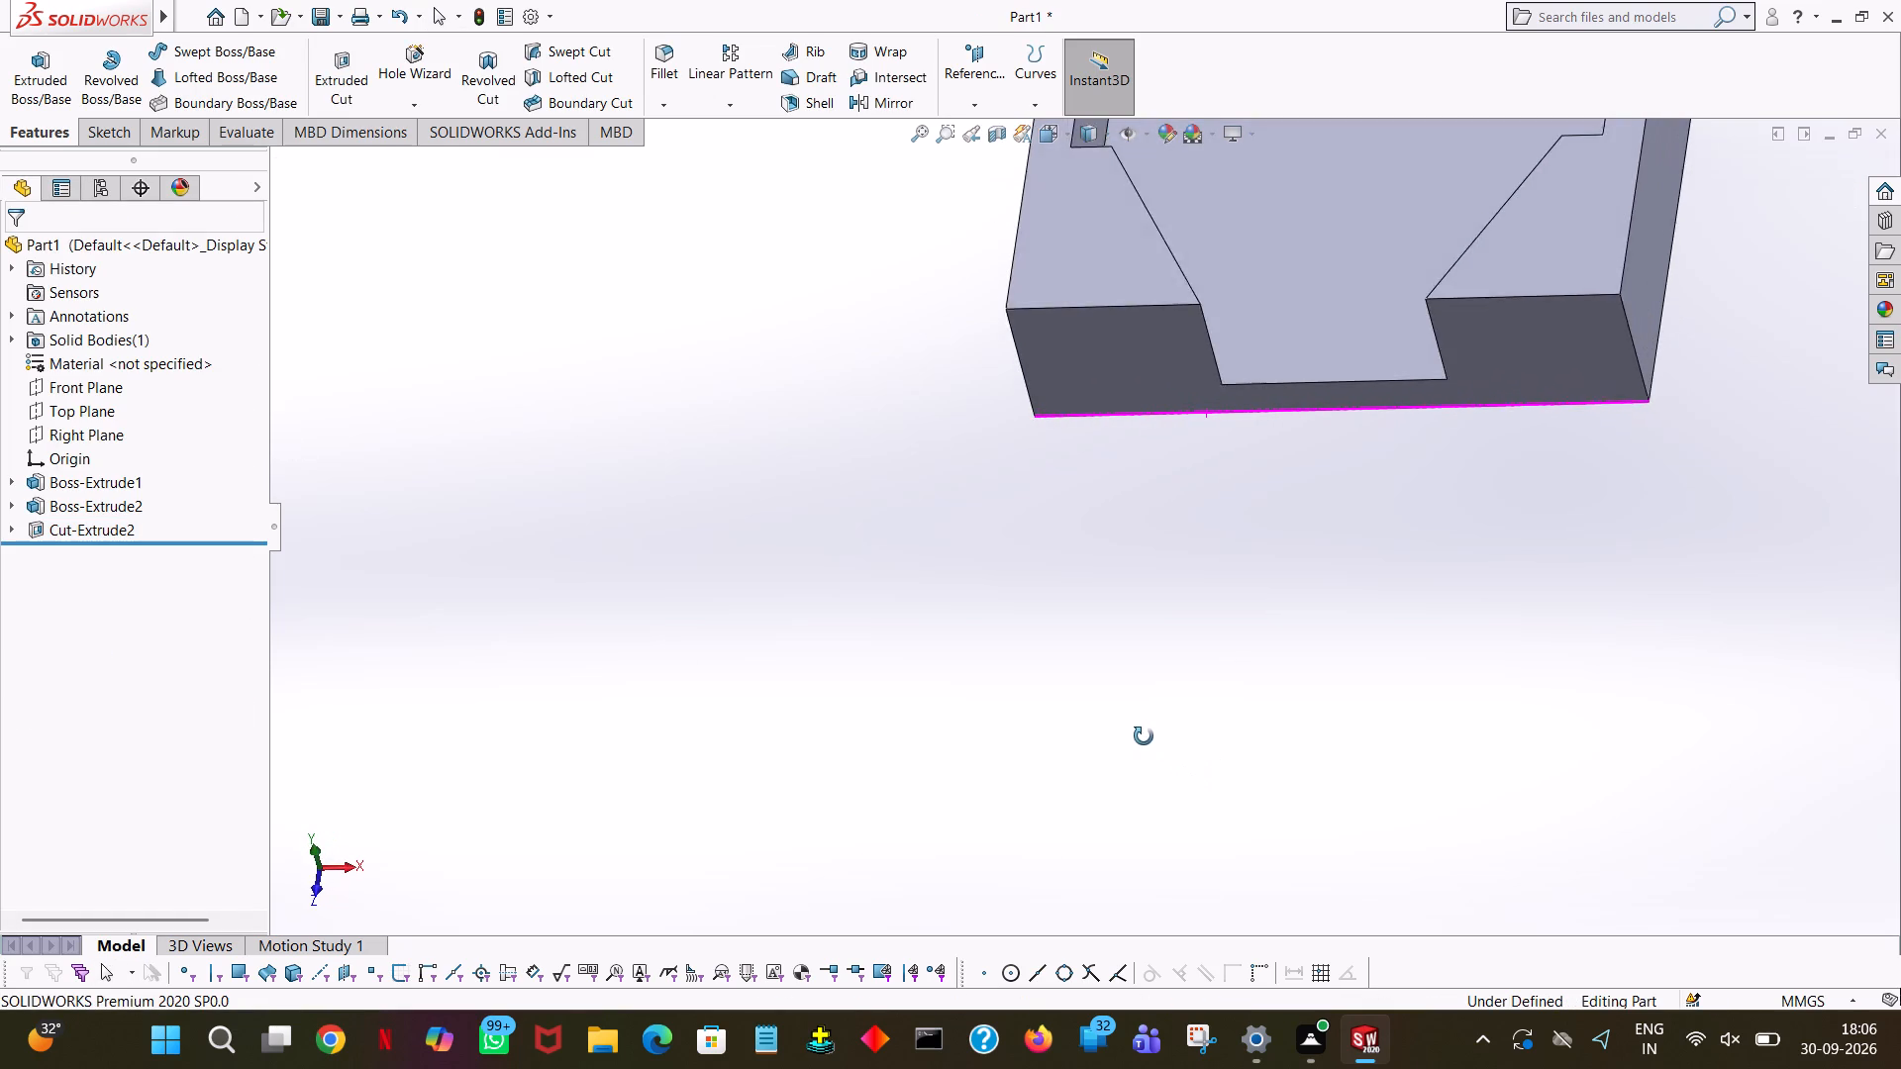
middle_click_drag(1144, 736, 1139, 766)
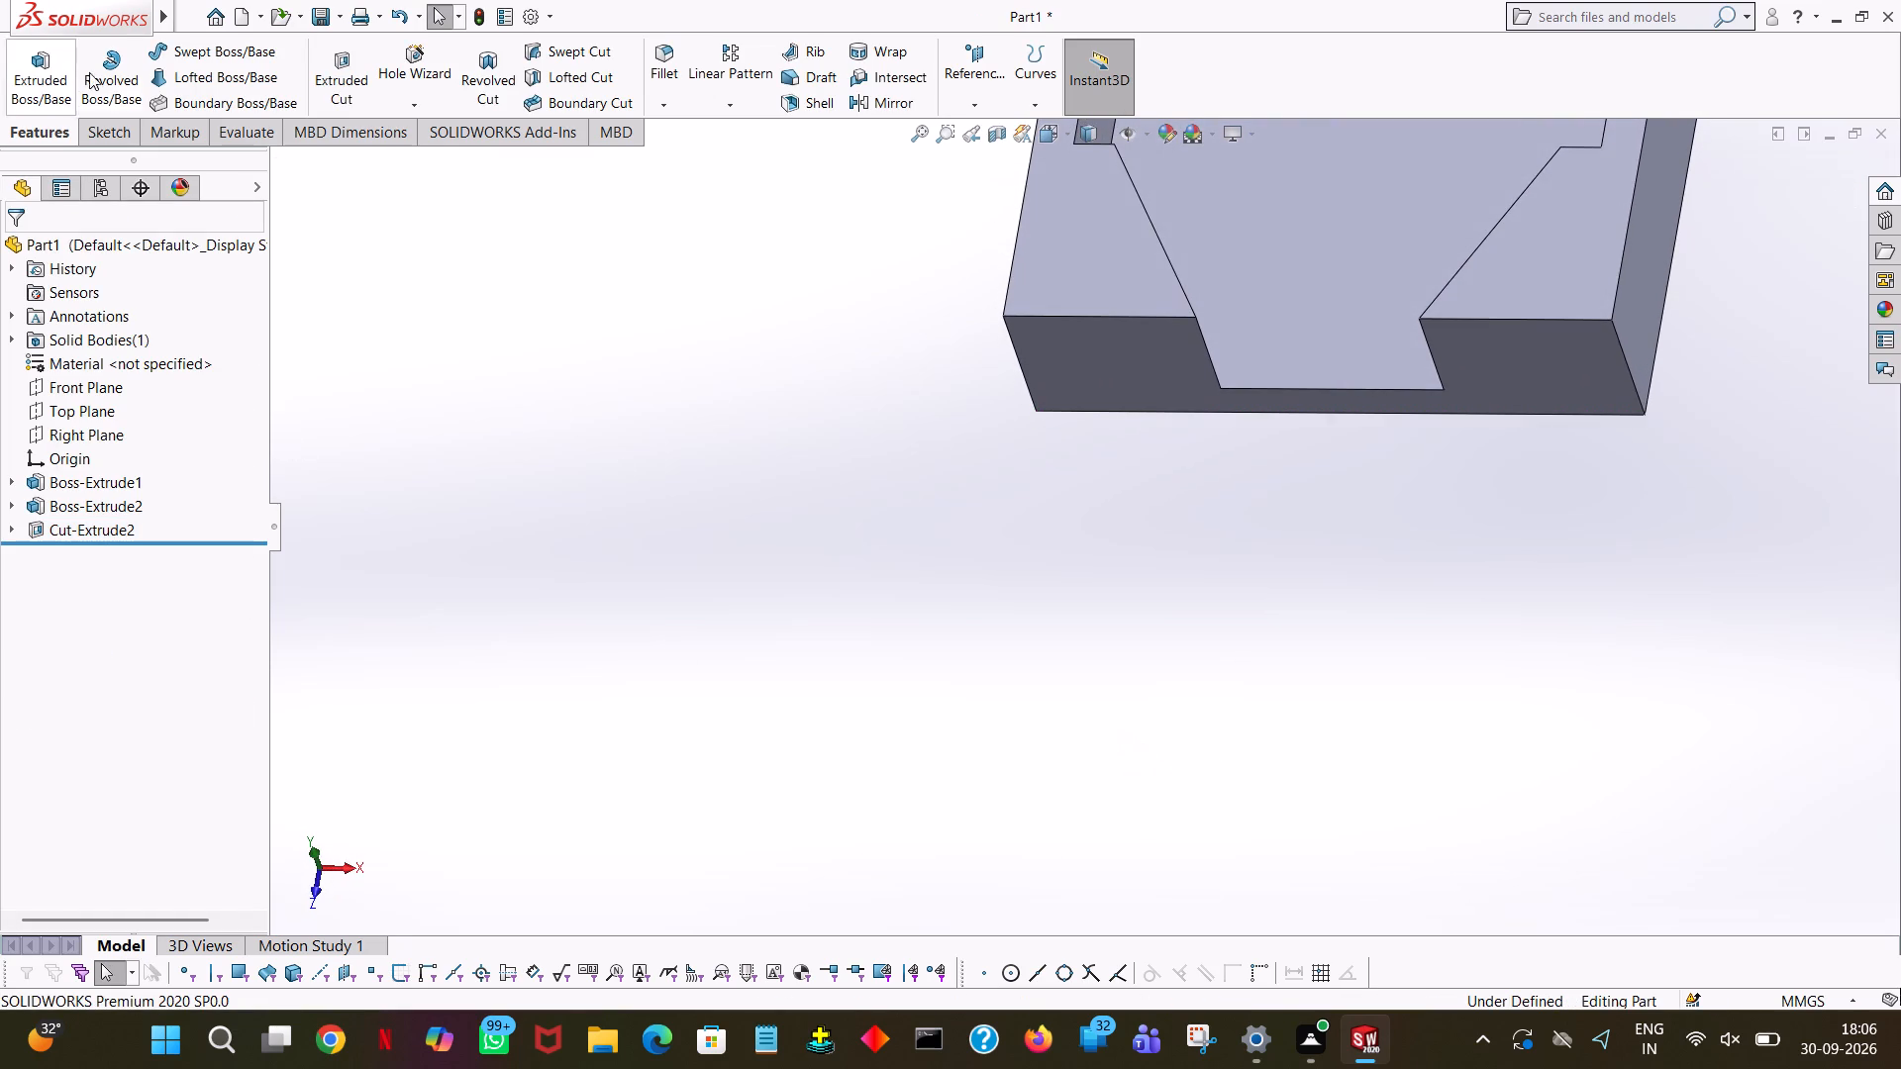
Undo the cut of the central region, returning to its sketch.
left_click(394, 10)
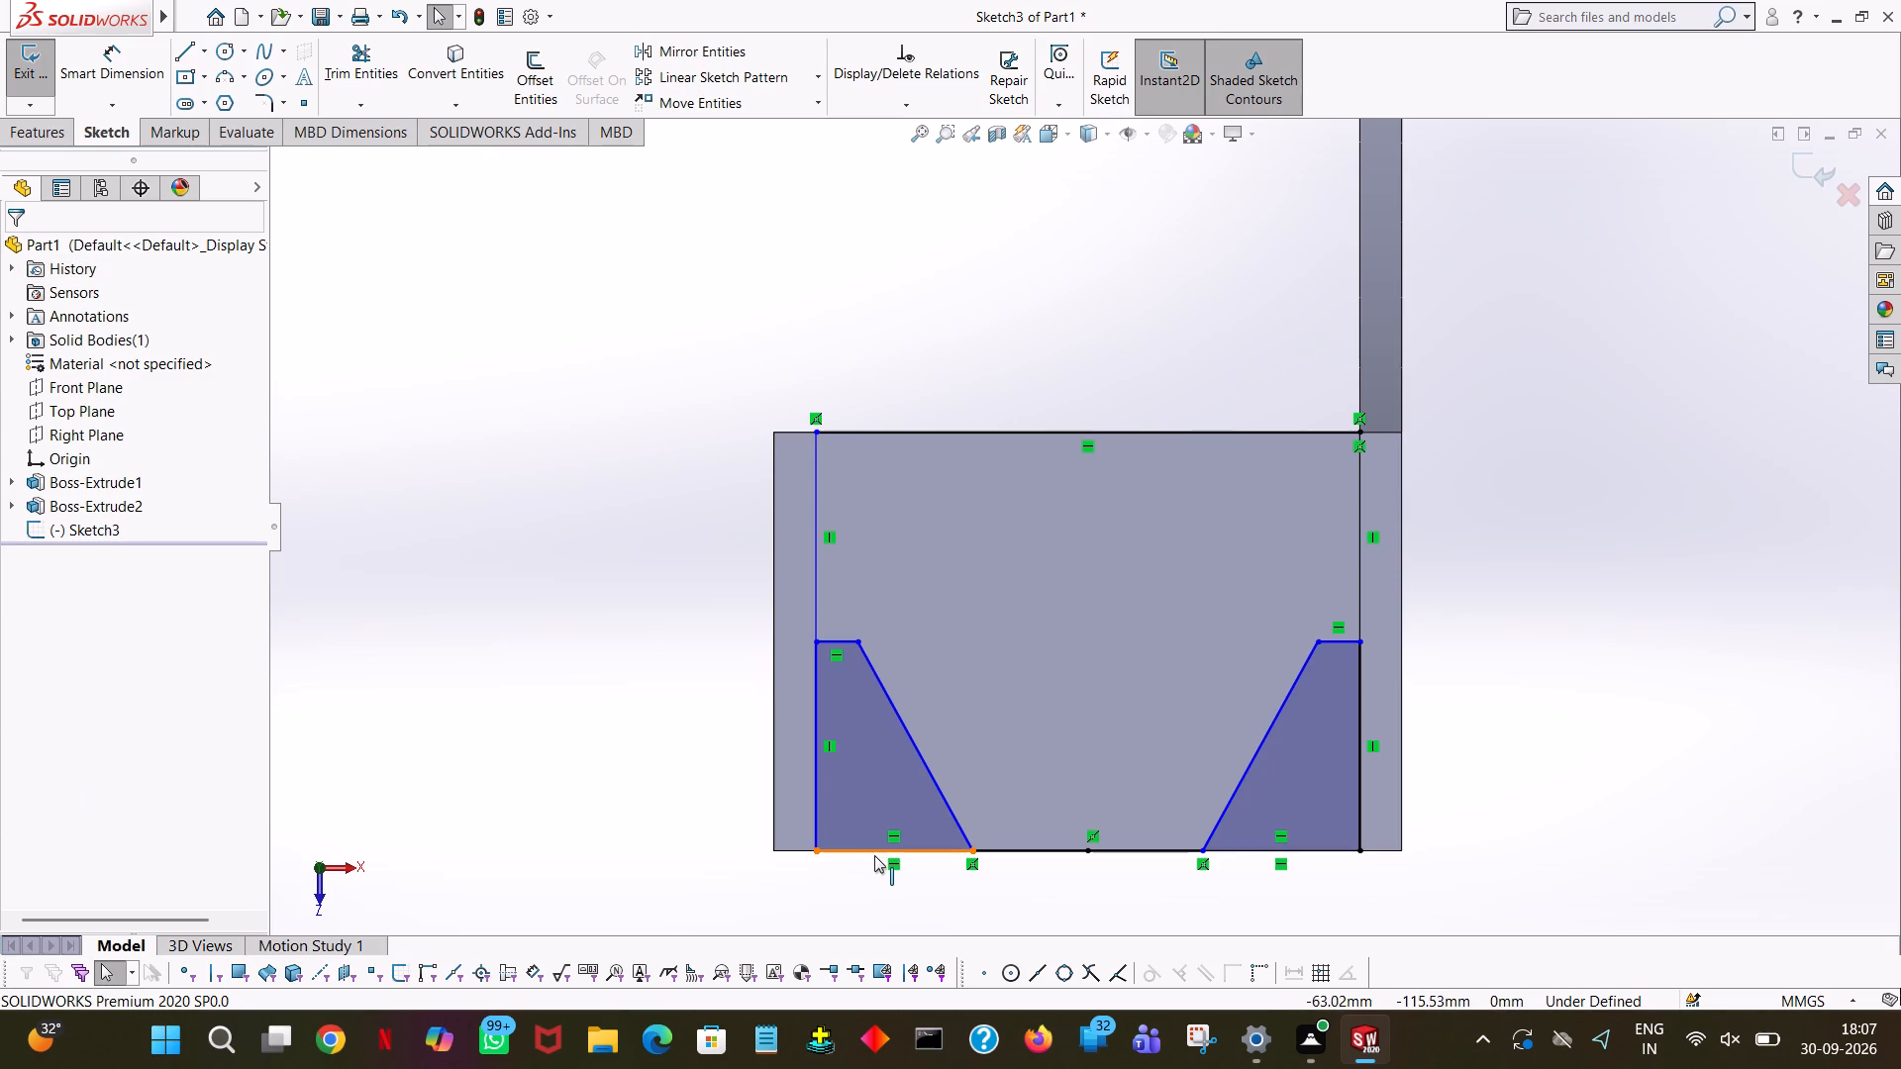
Sketch a 5 mm line up from the left vertical line's foot, continuing with a 65 mm horizontal line to the right vertical line.
left_click(183, 47)
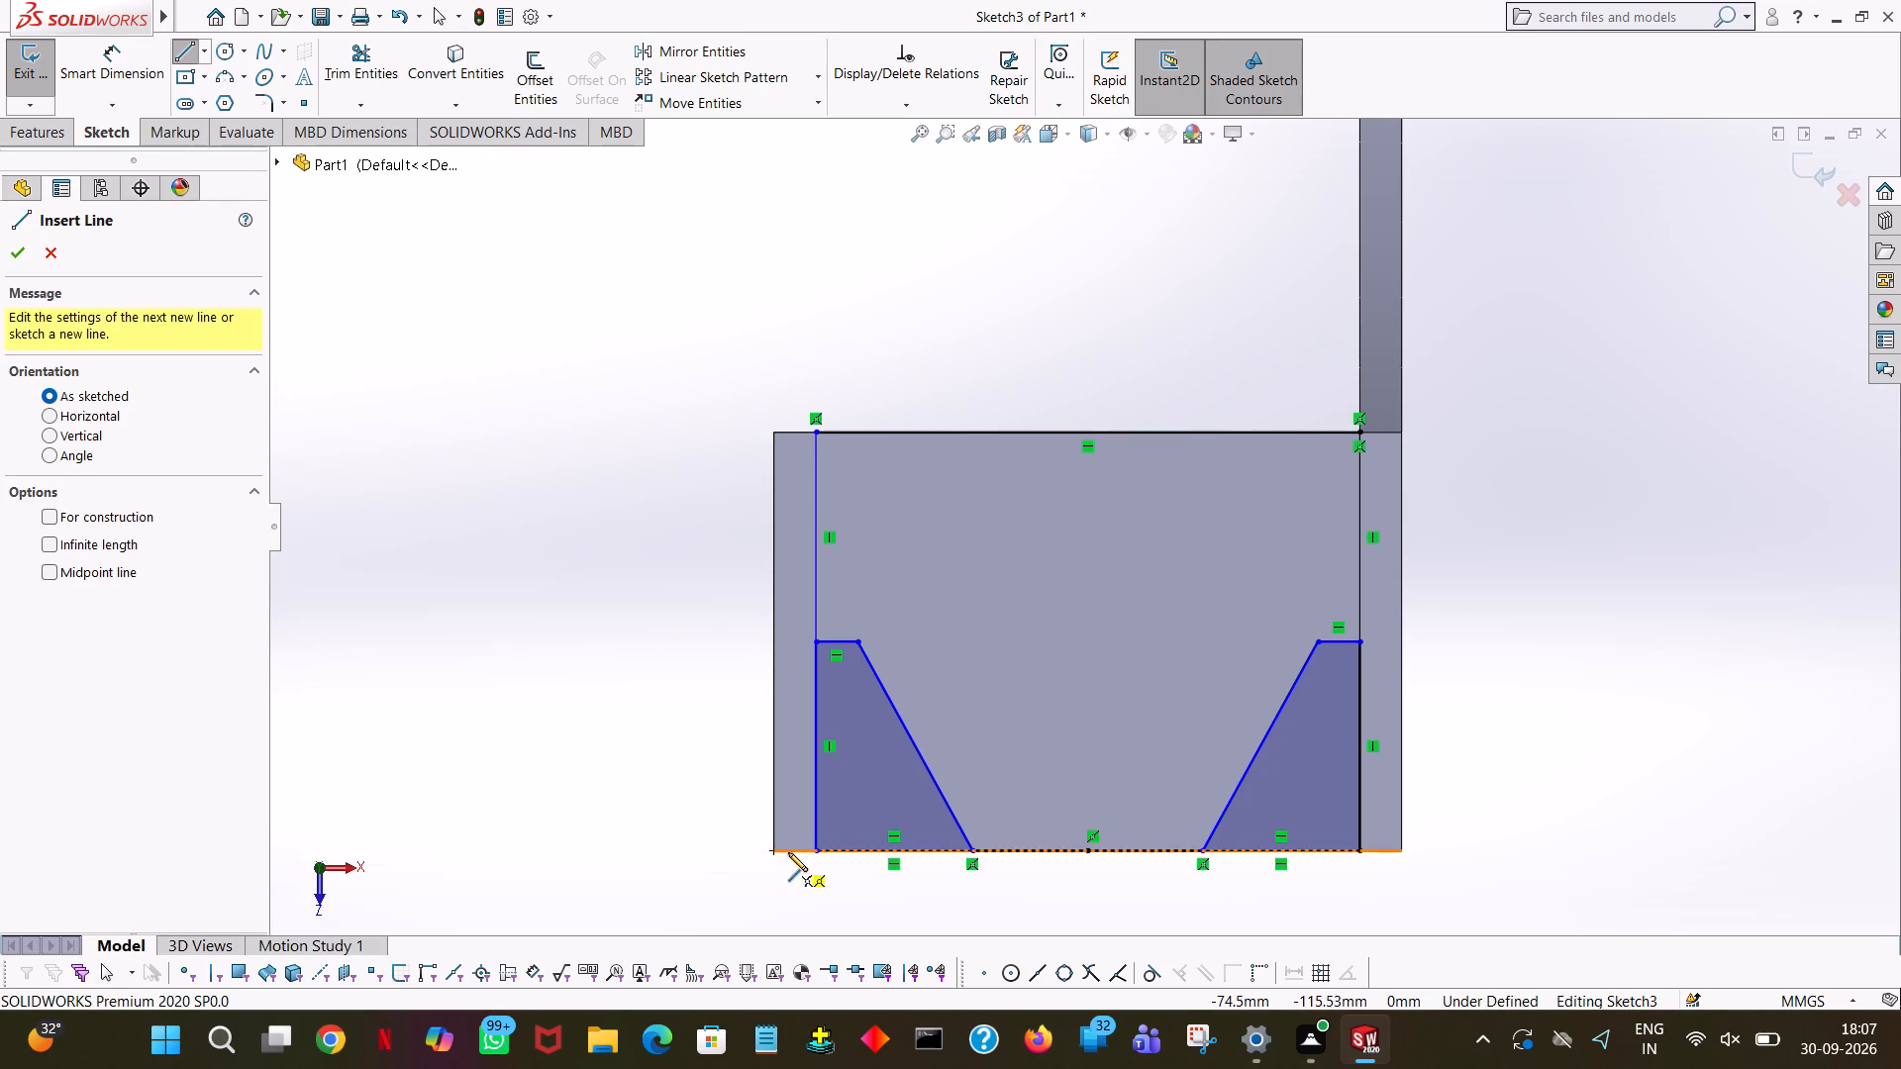
left_click(815, 854)
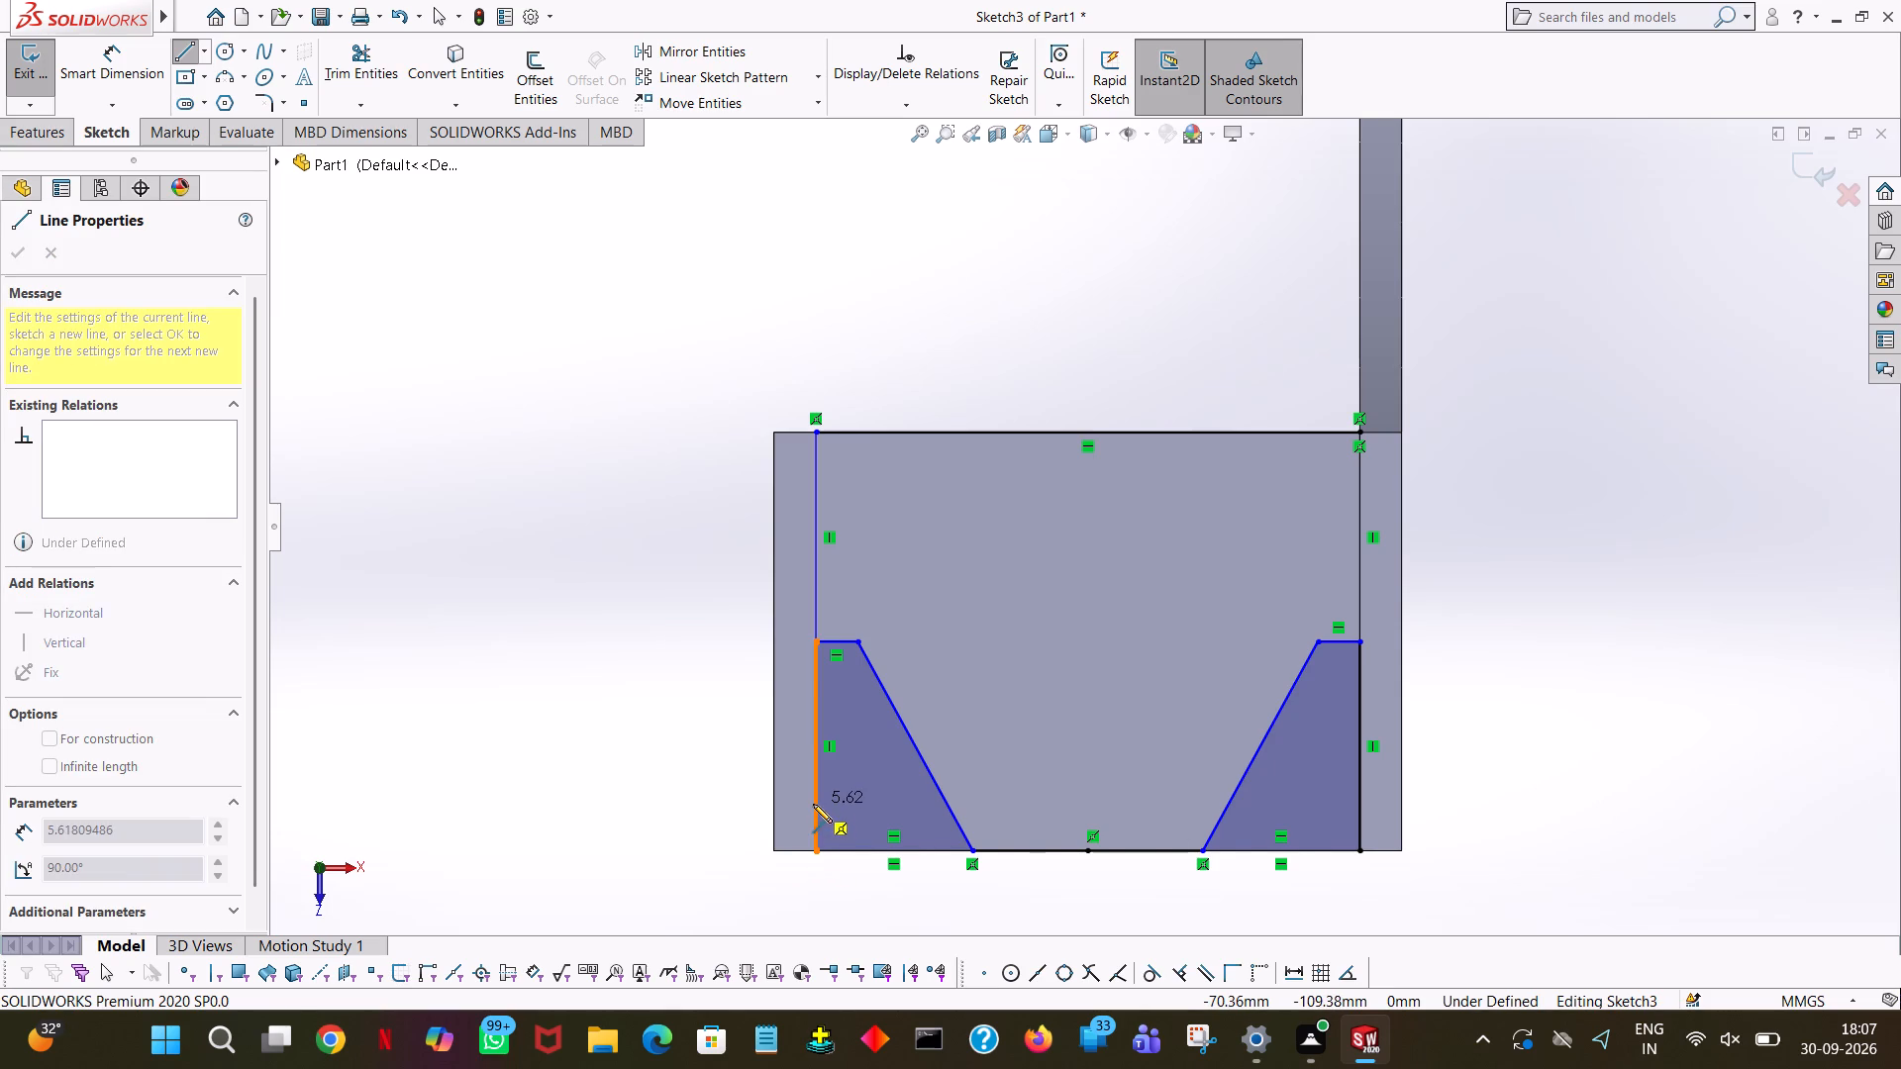
left_click(817, 801)
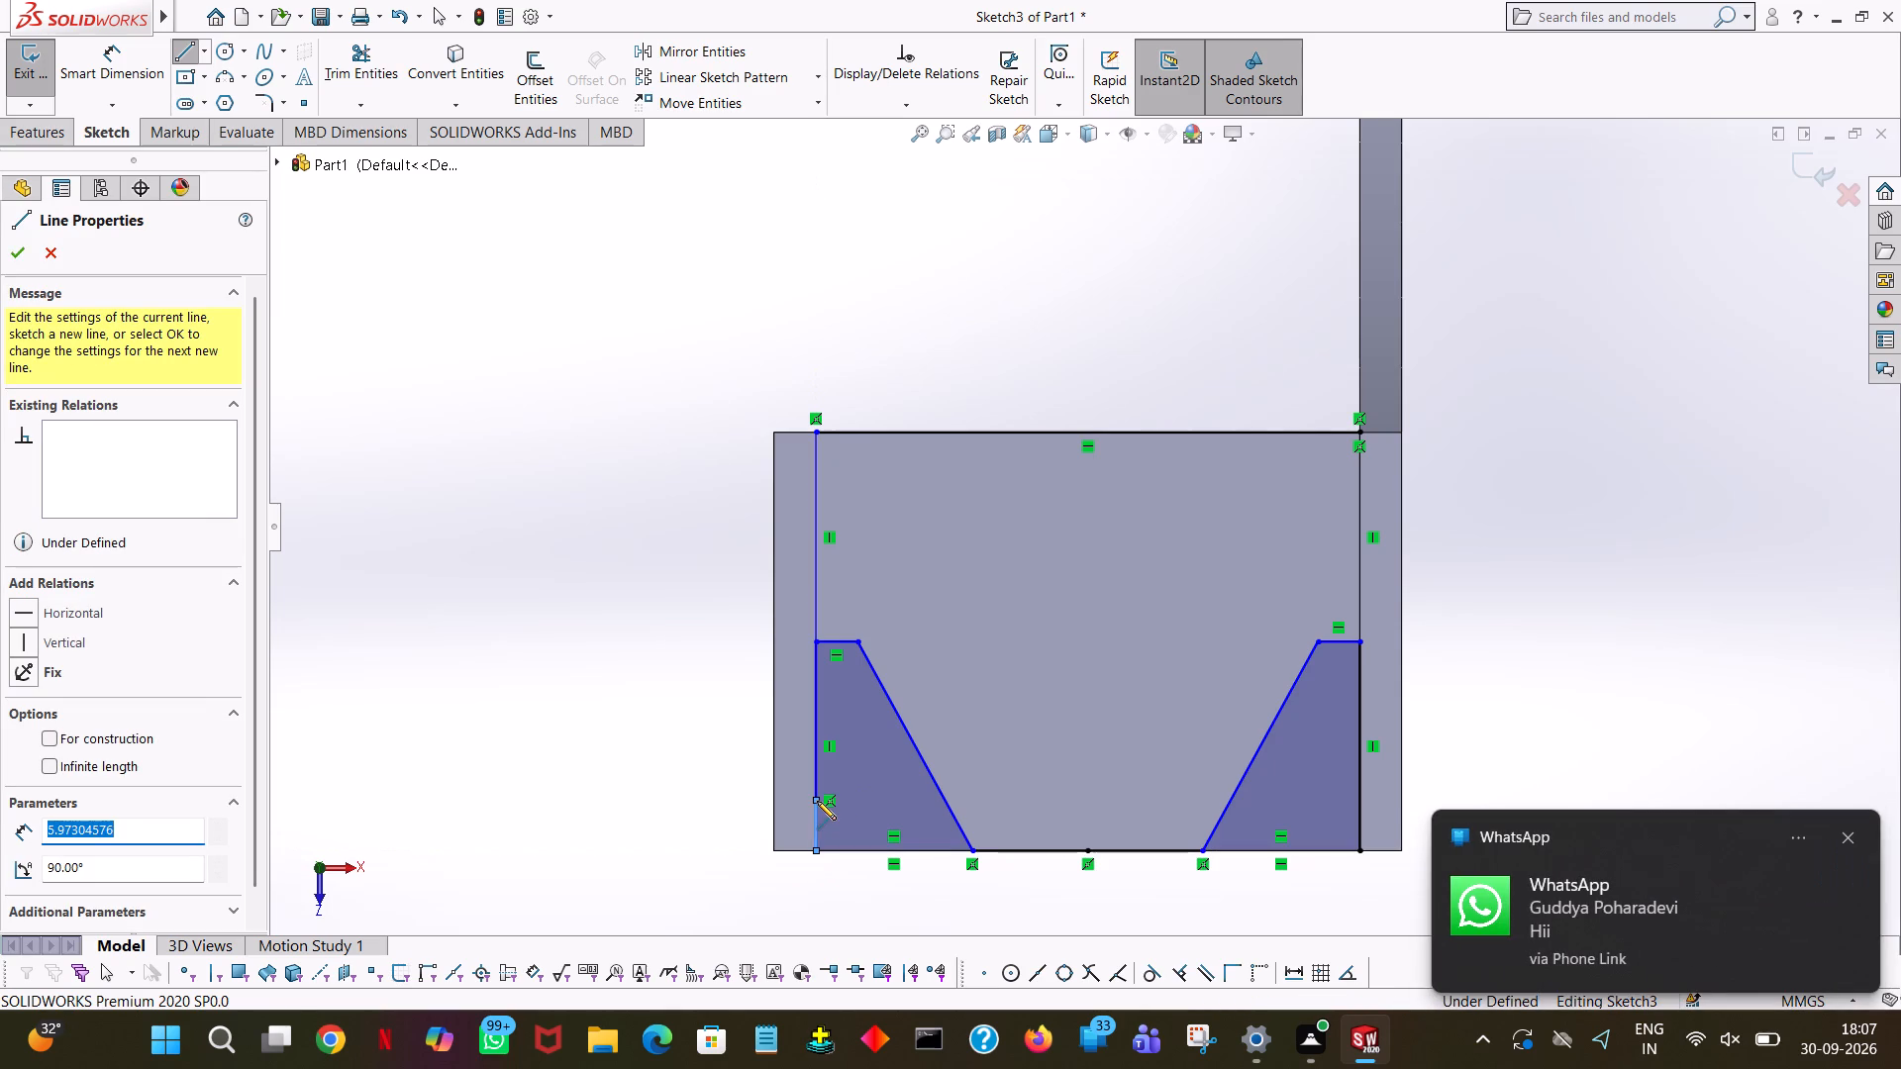
key("4")
key("BackSpace")
key("5")
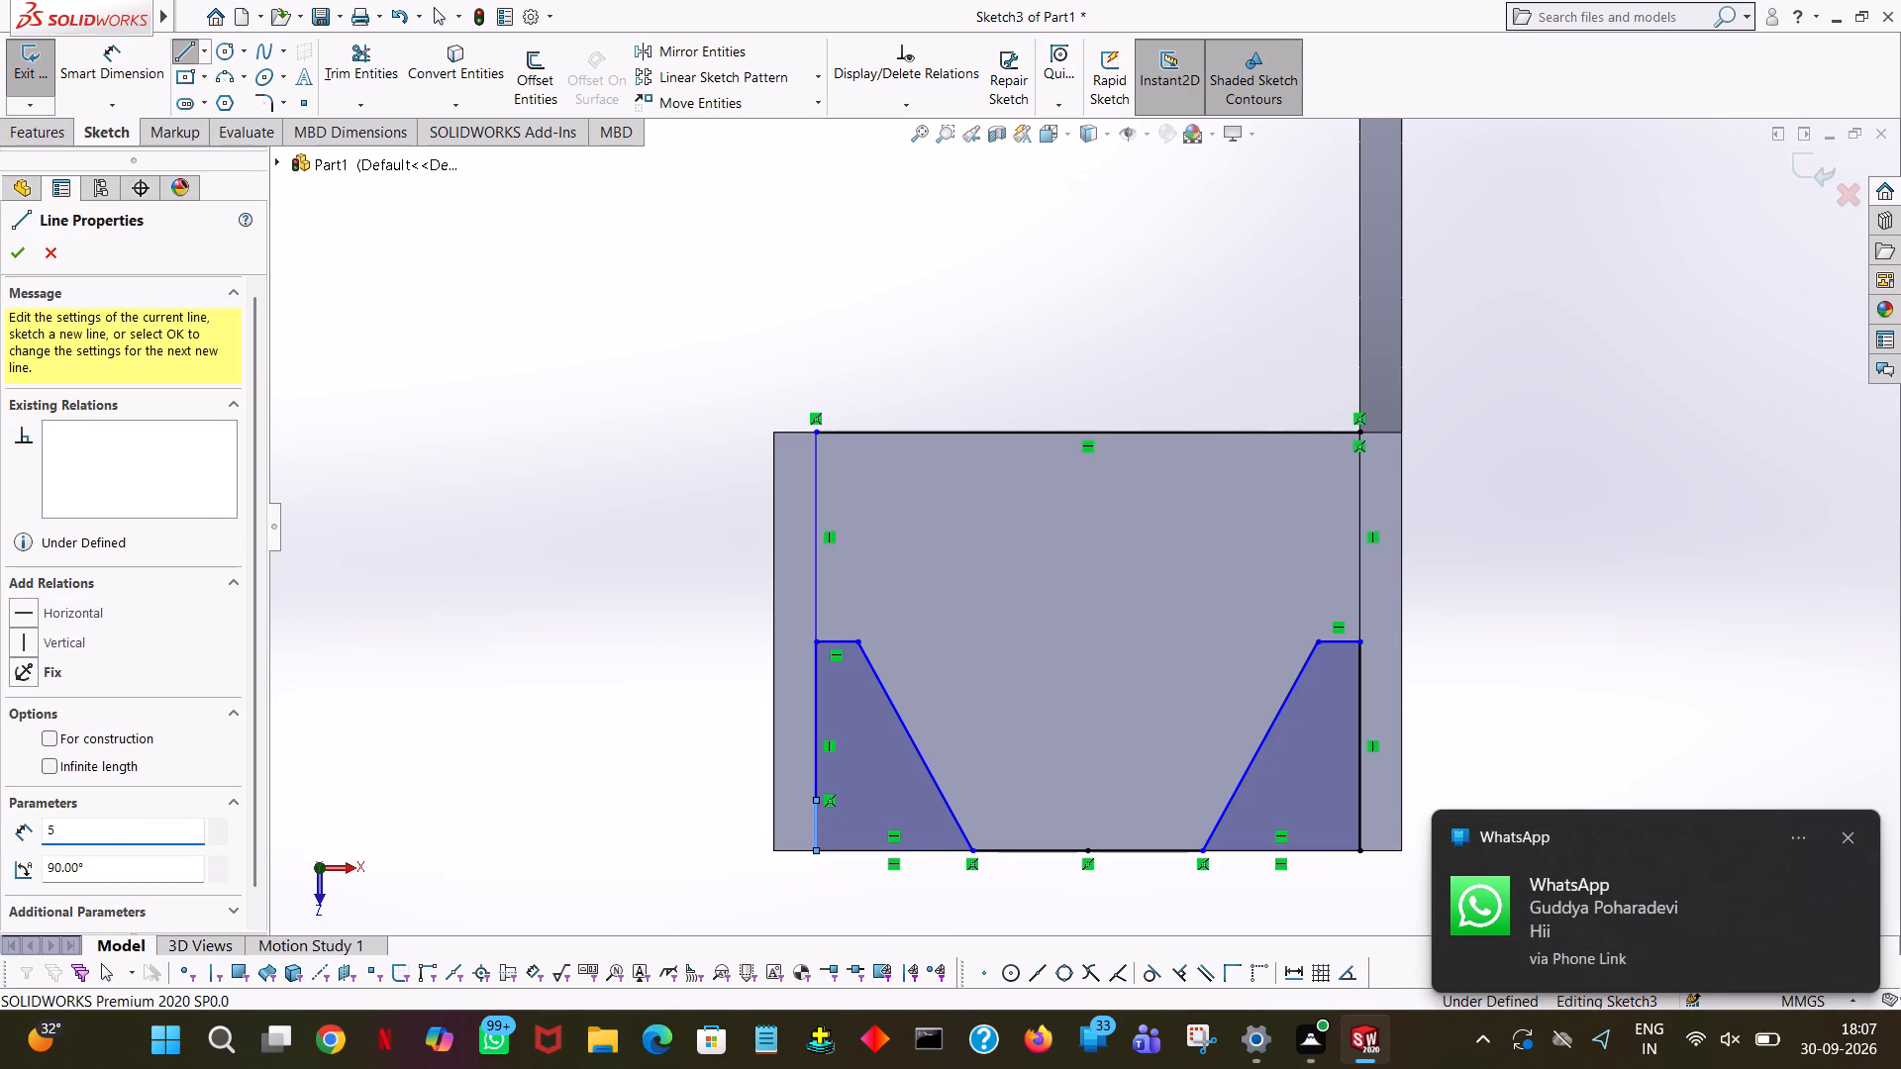
key("Return")
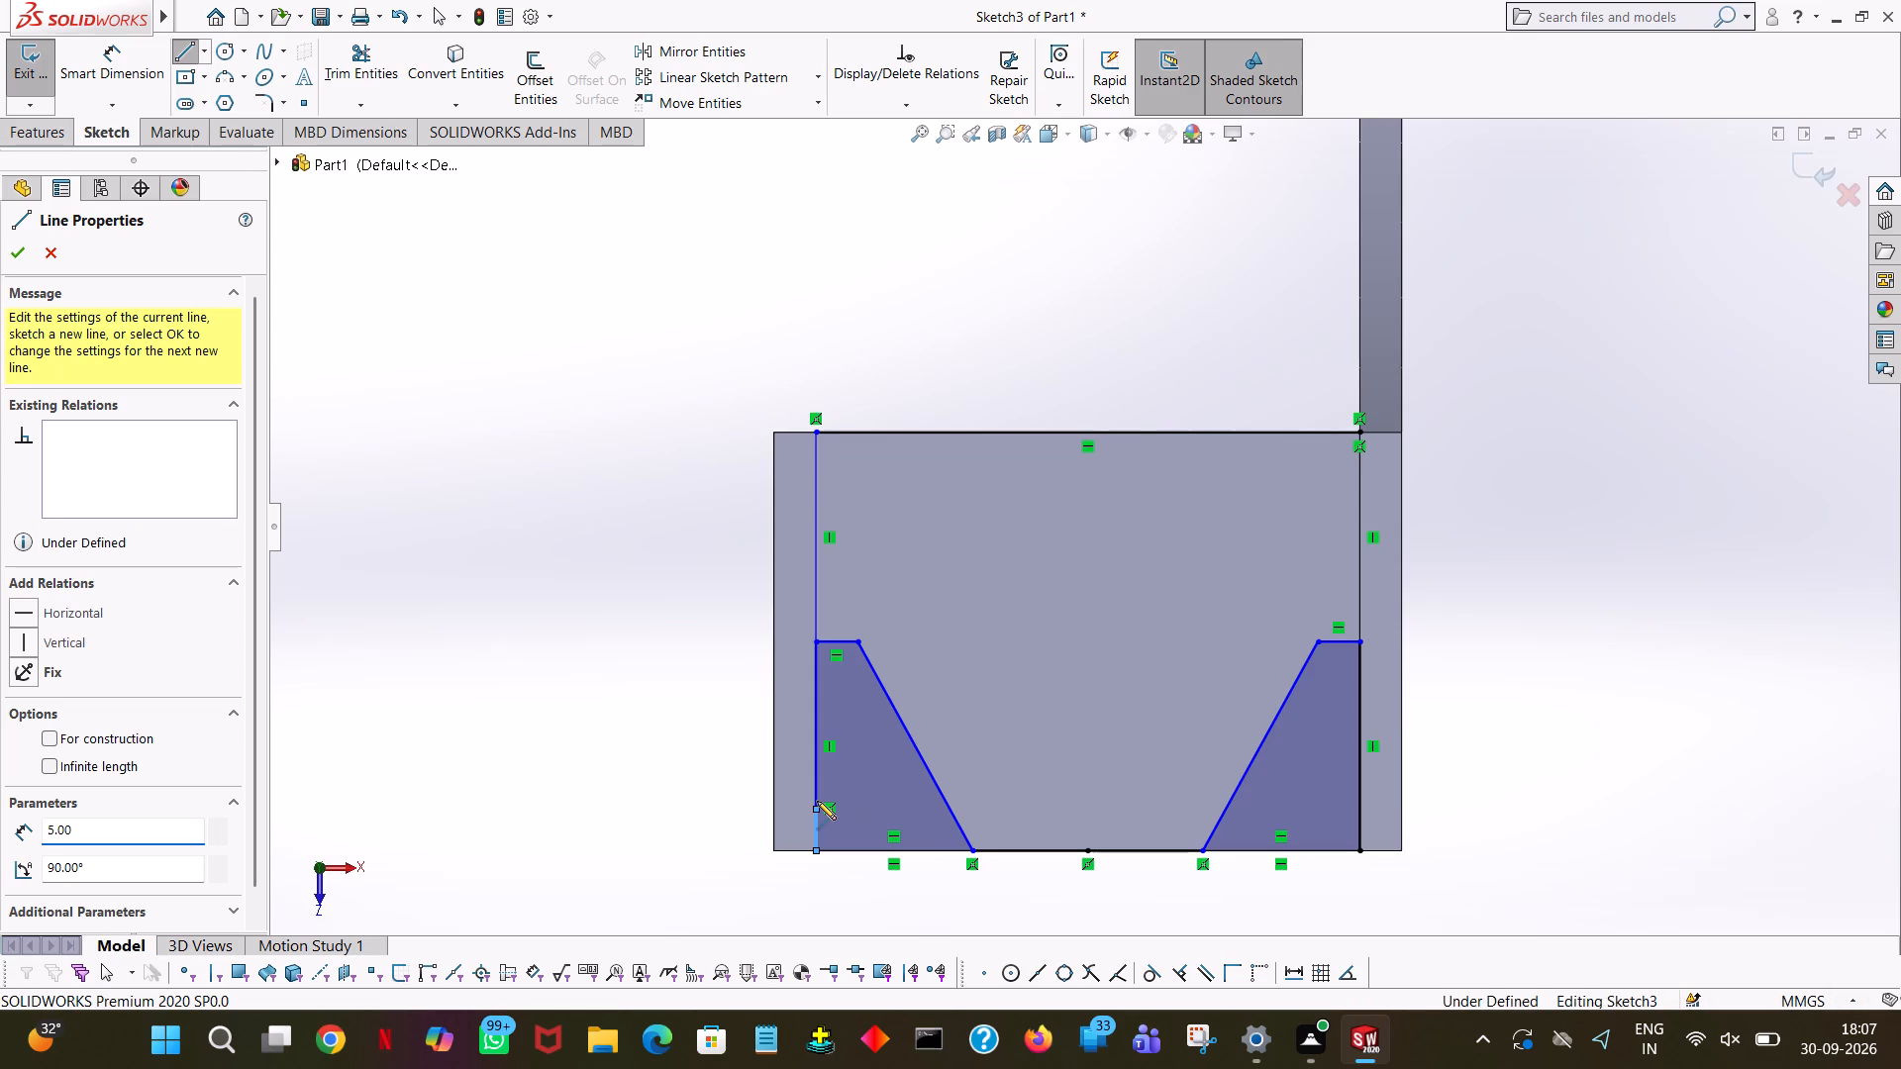
left_click(1358, 809)
right_click(1358, 809)
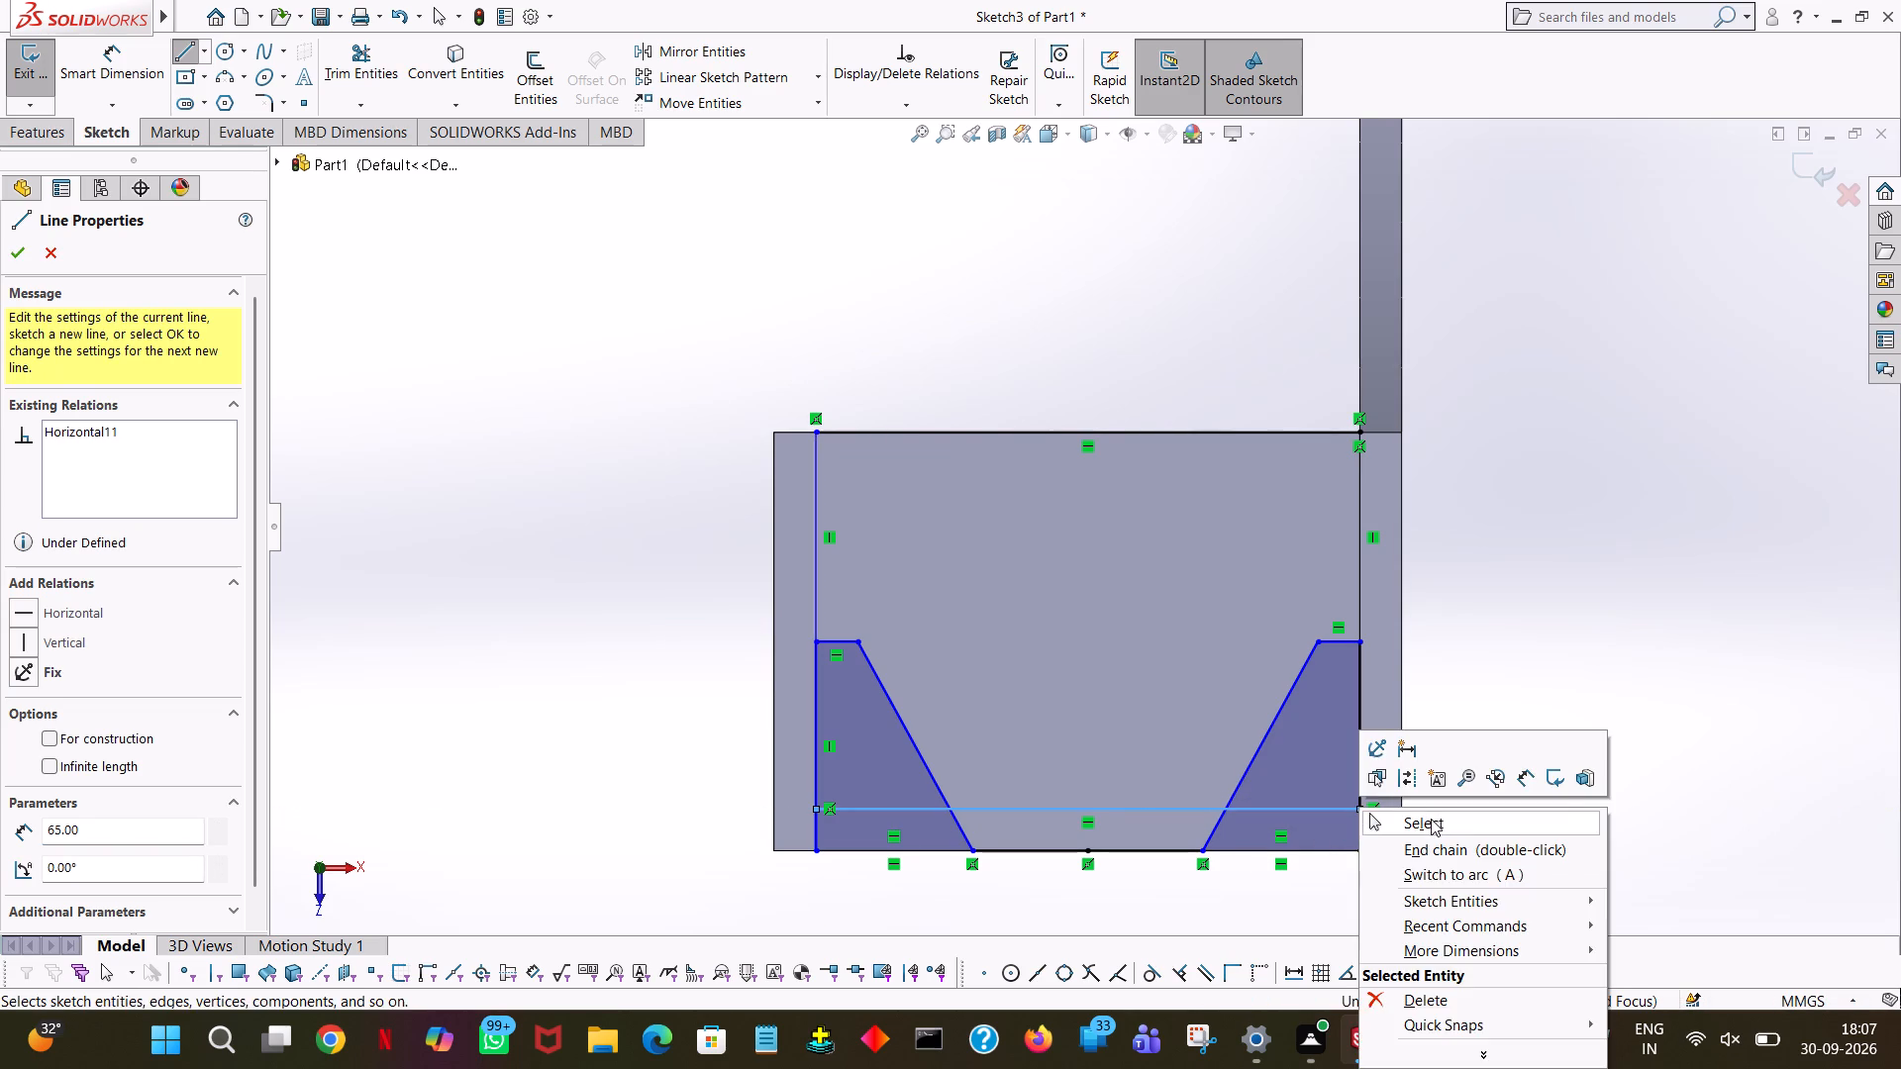
left_click(1431, 819)
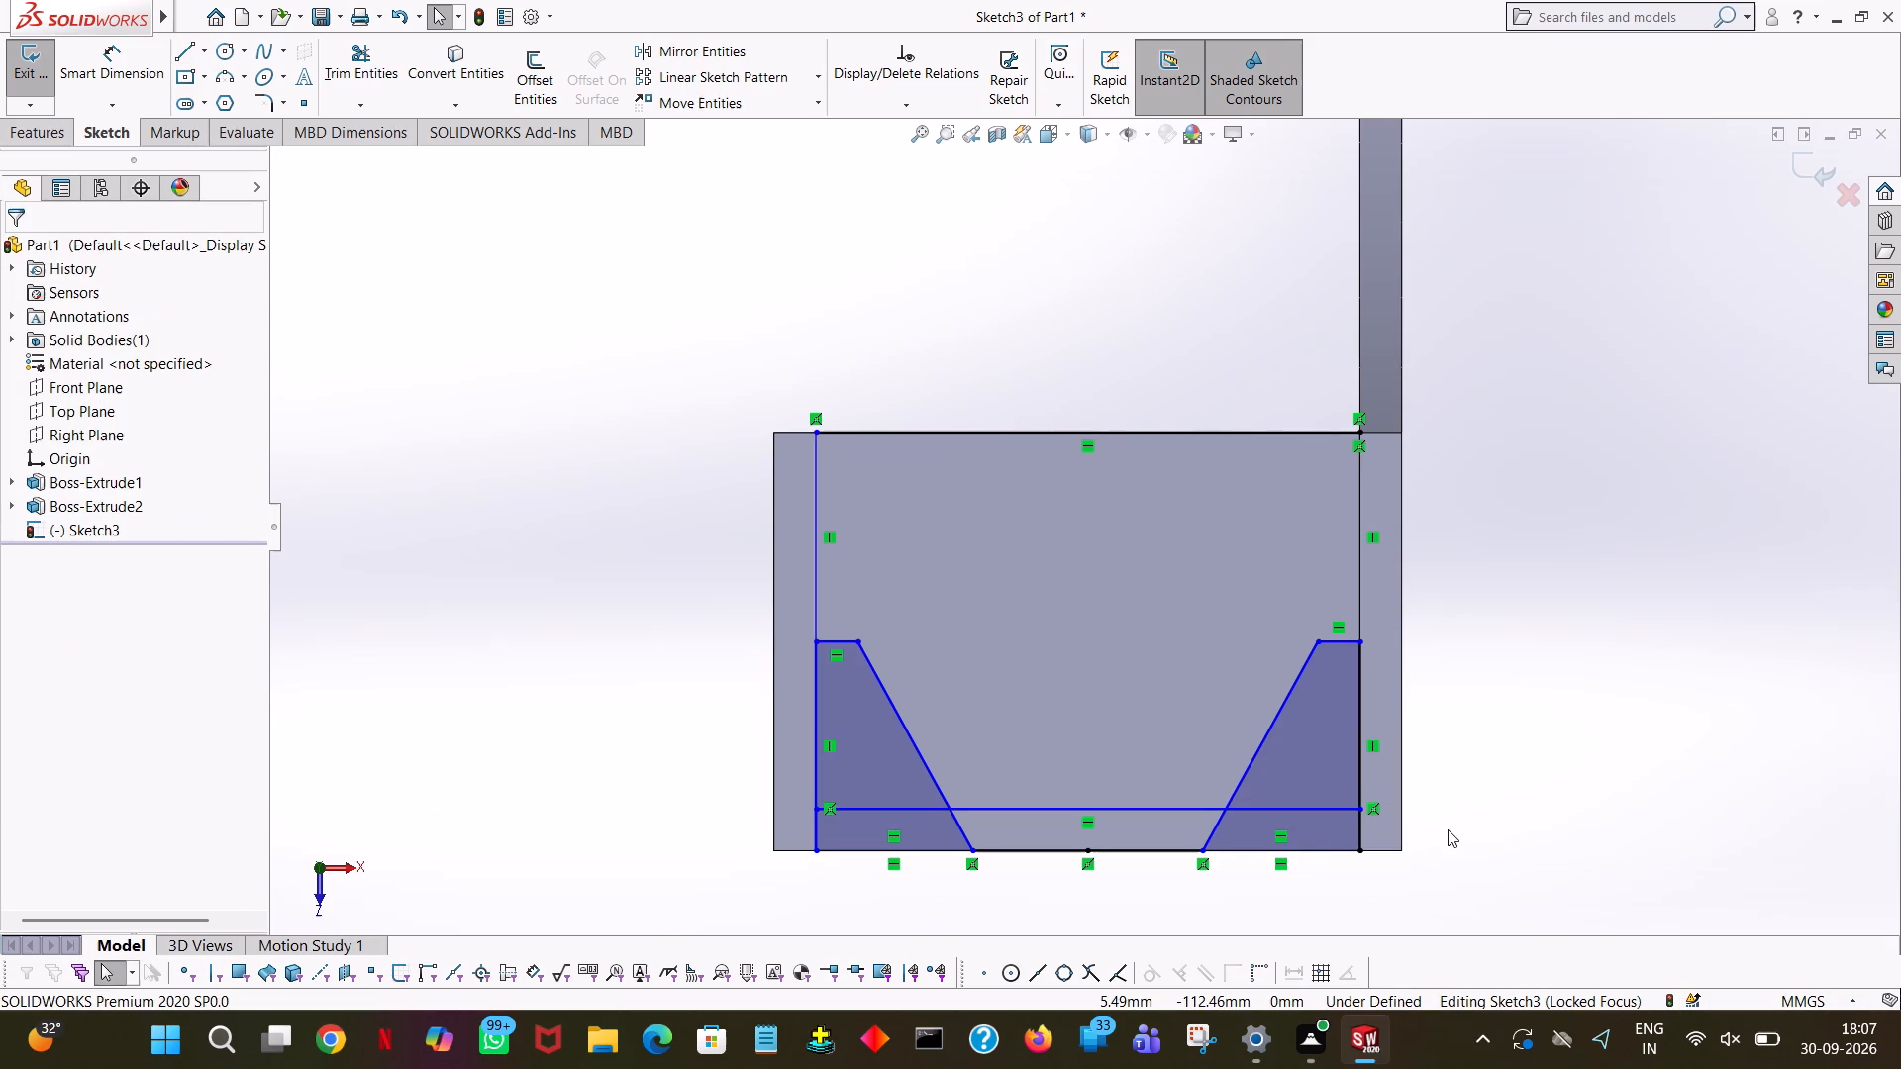
Trim the taper ends, bottom-edge segments and vertical stubs beyond the 65 mm line, plus that line's portions outside the taper feet.
left_click(377, 58)
left_click(958, 827)
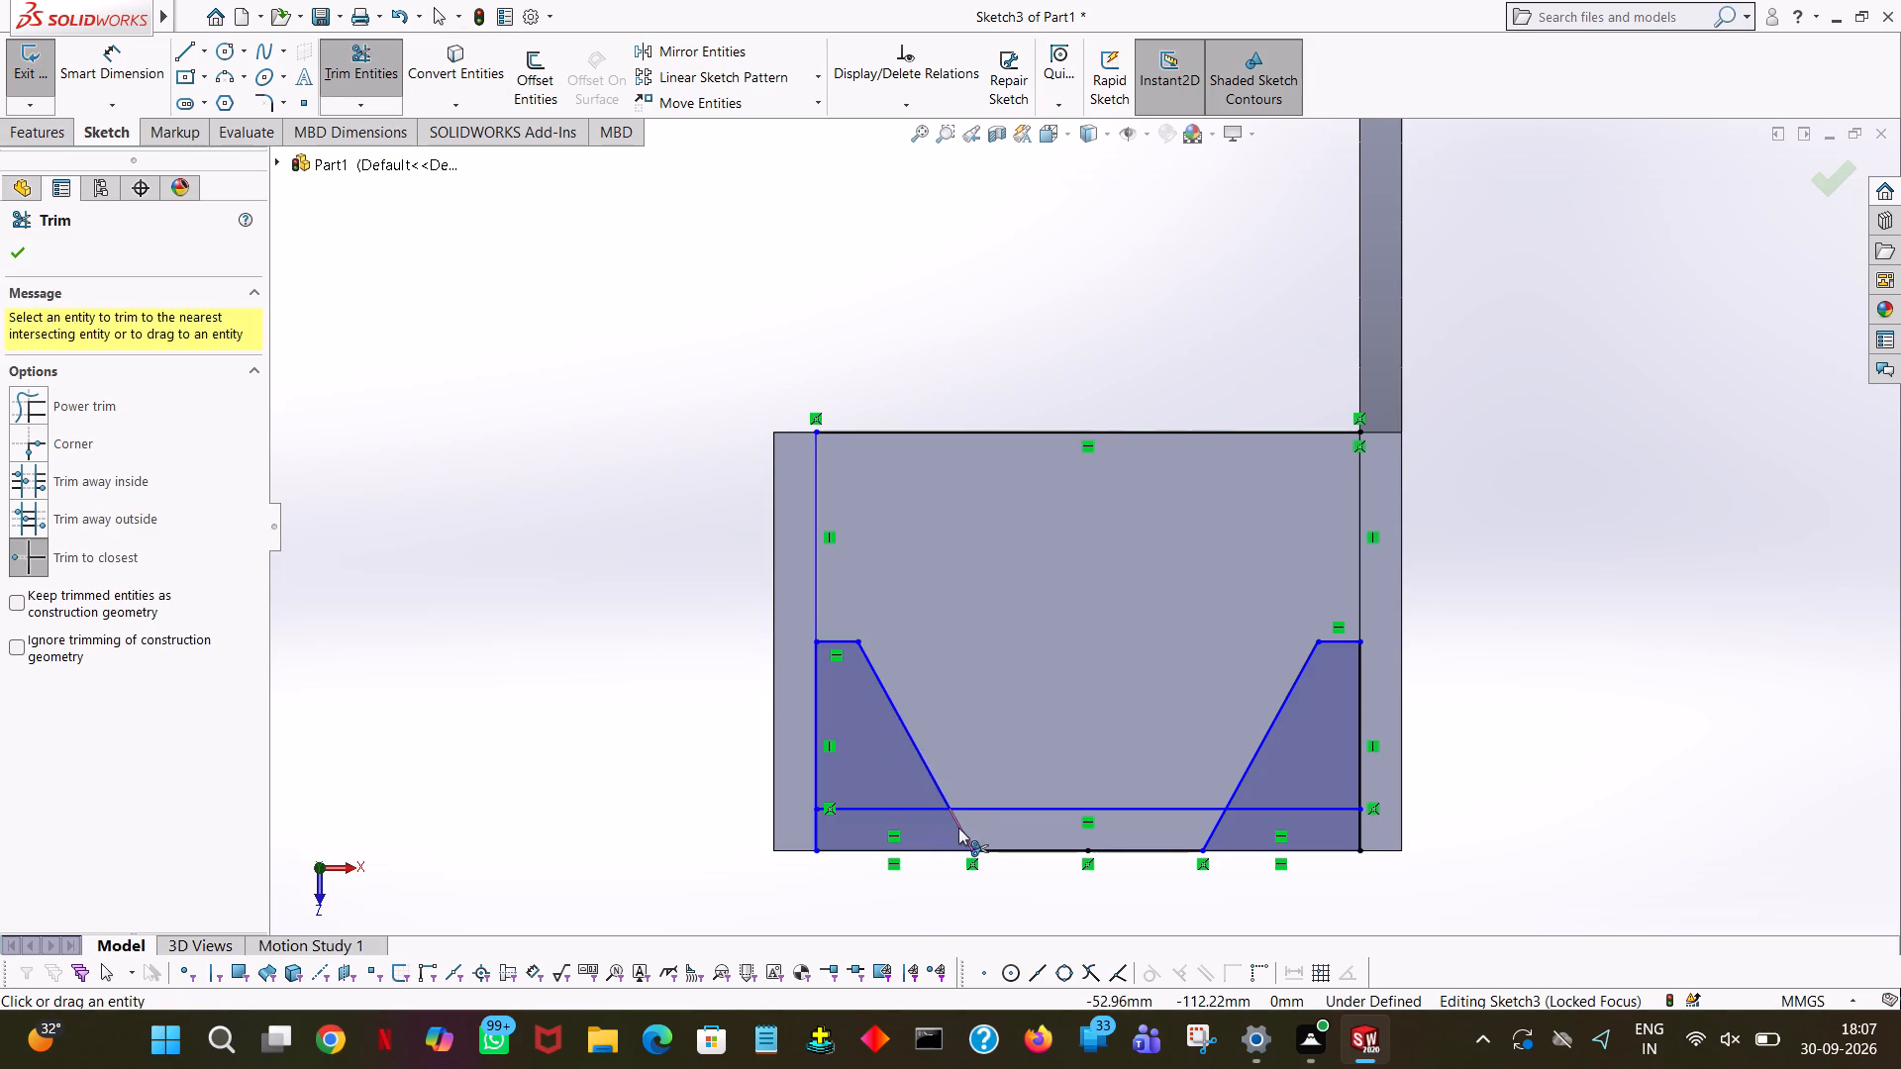
left_click(1001, 849)
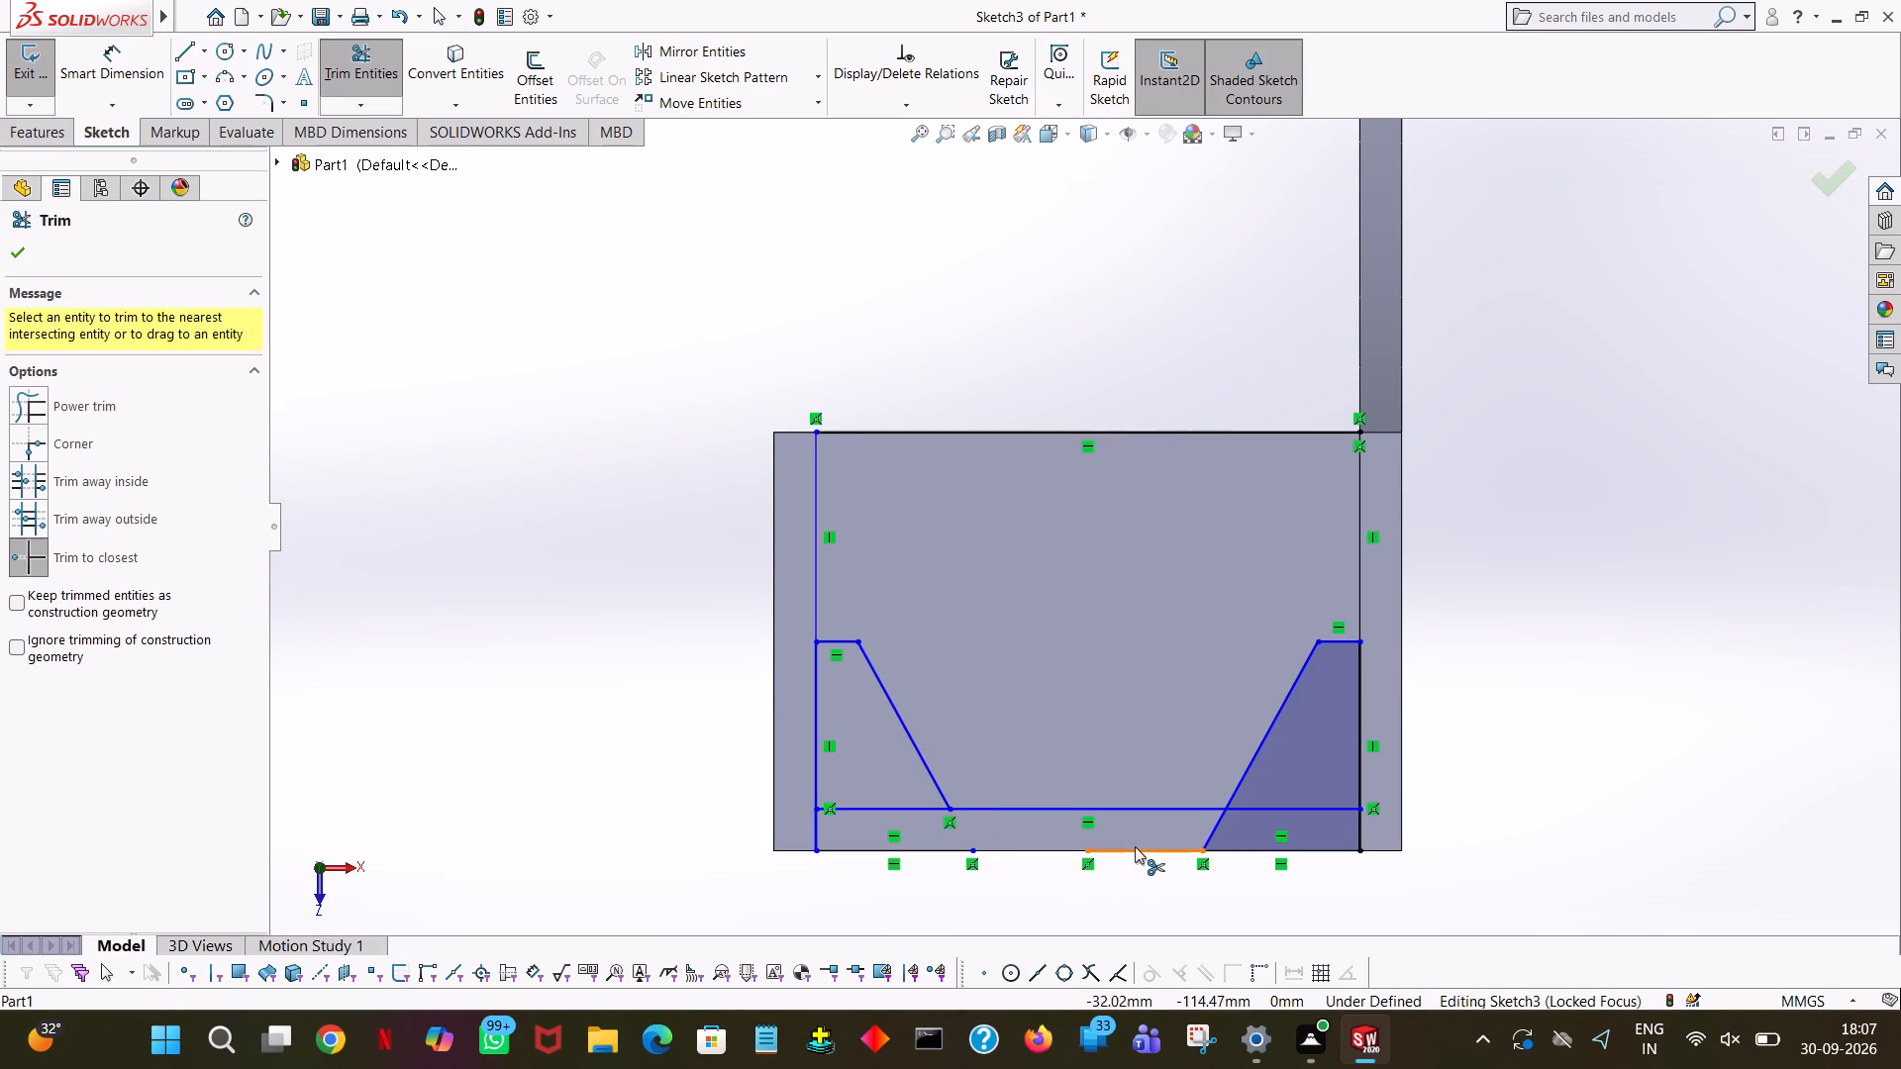
left_click(1135, 846)
left_click(1212, 835)
left_click(1241, 853)
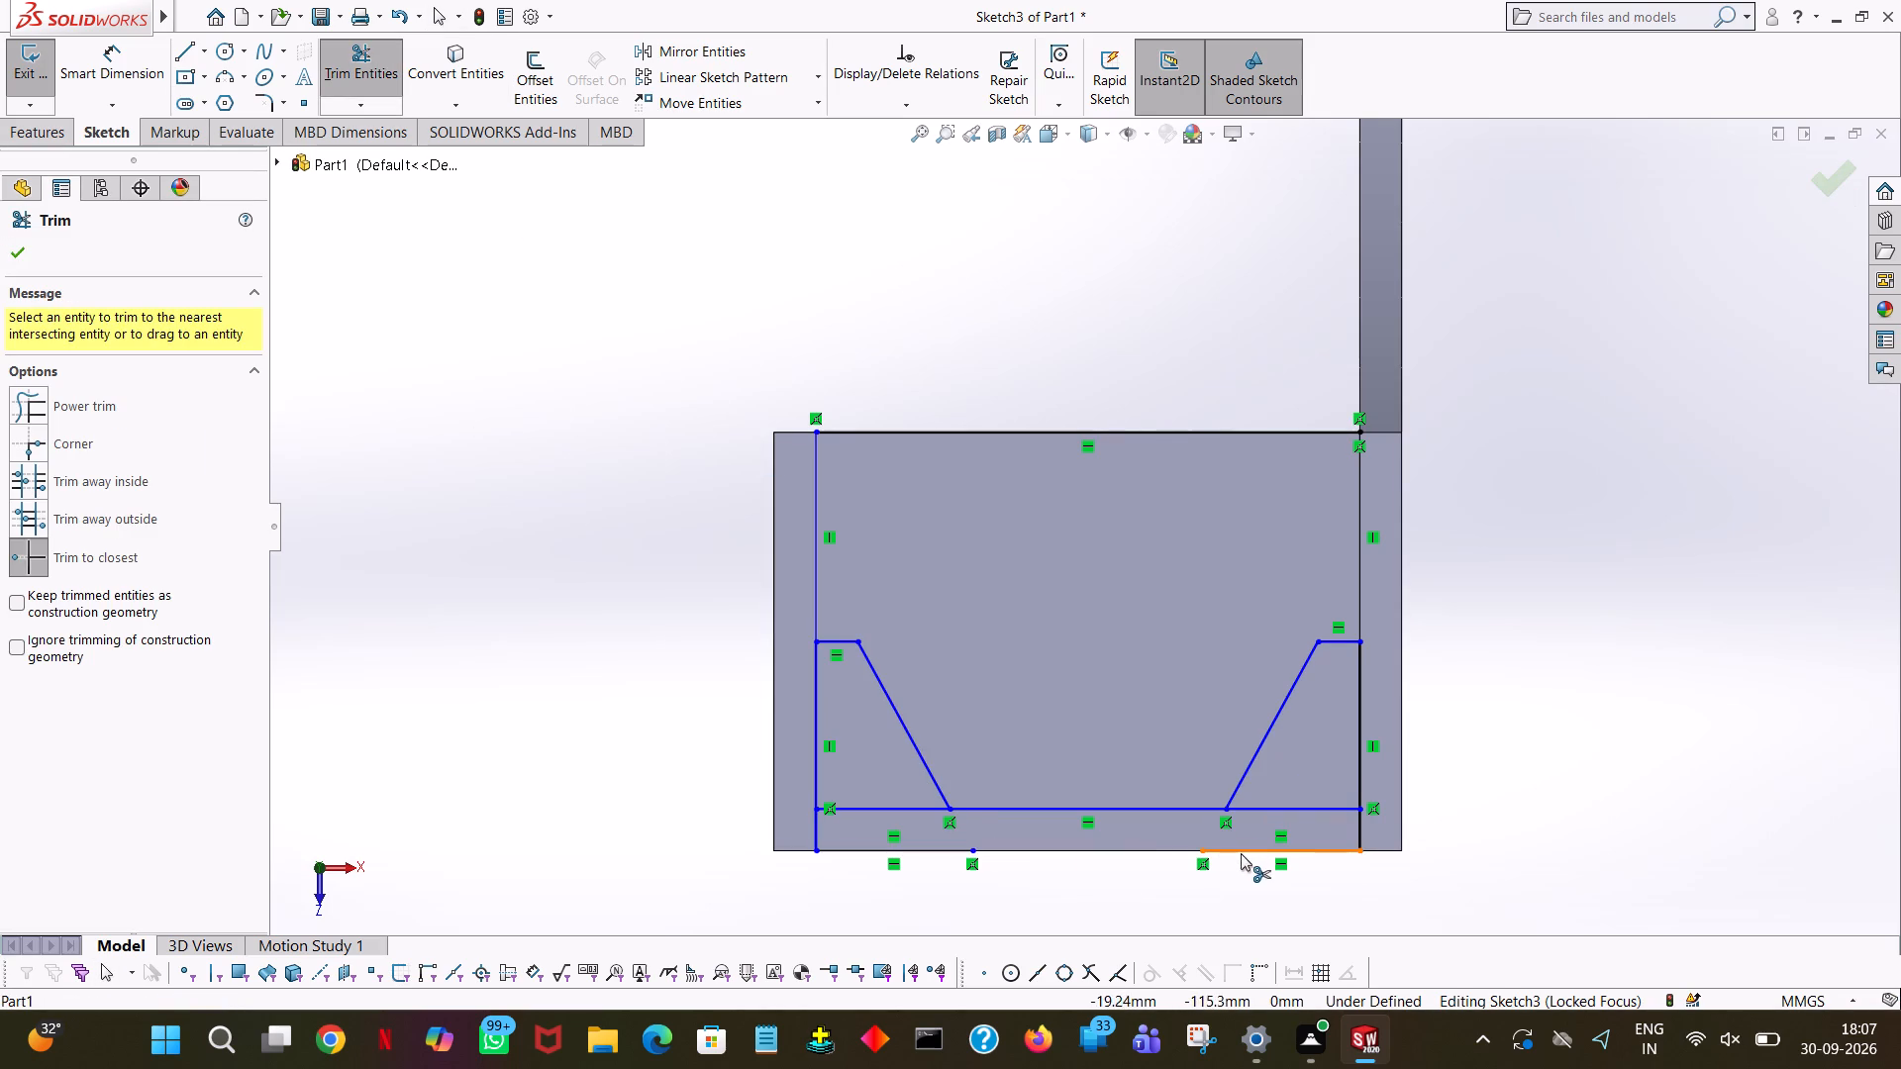
left_click(1327, 848)
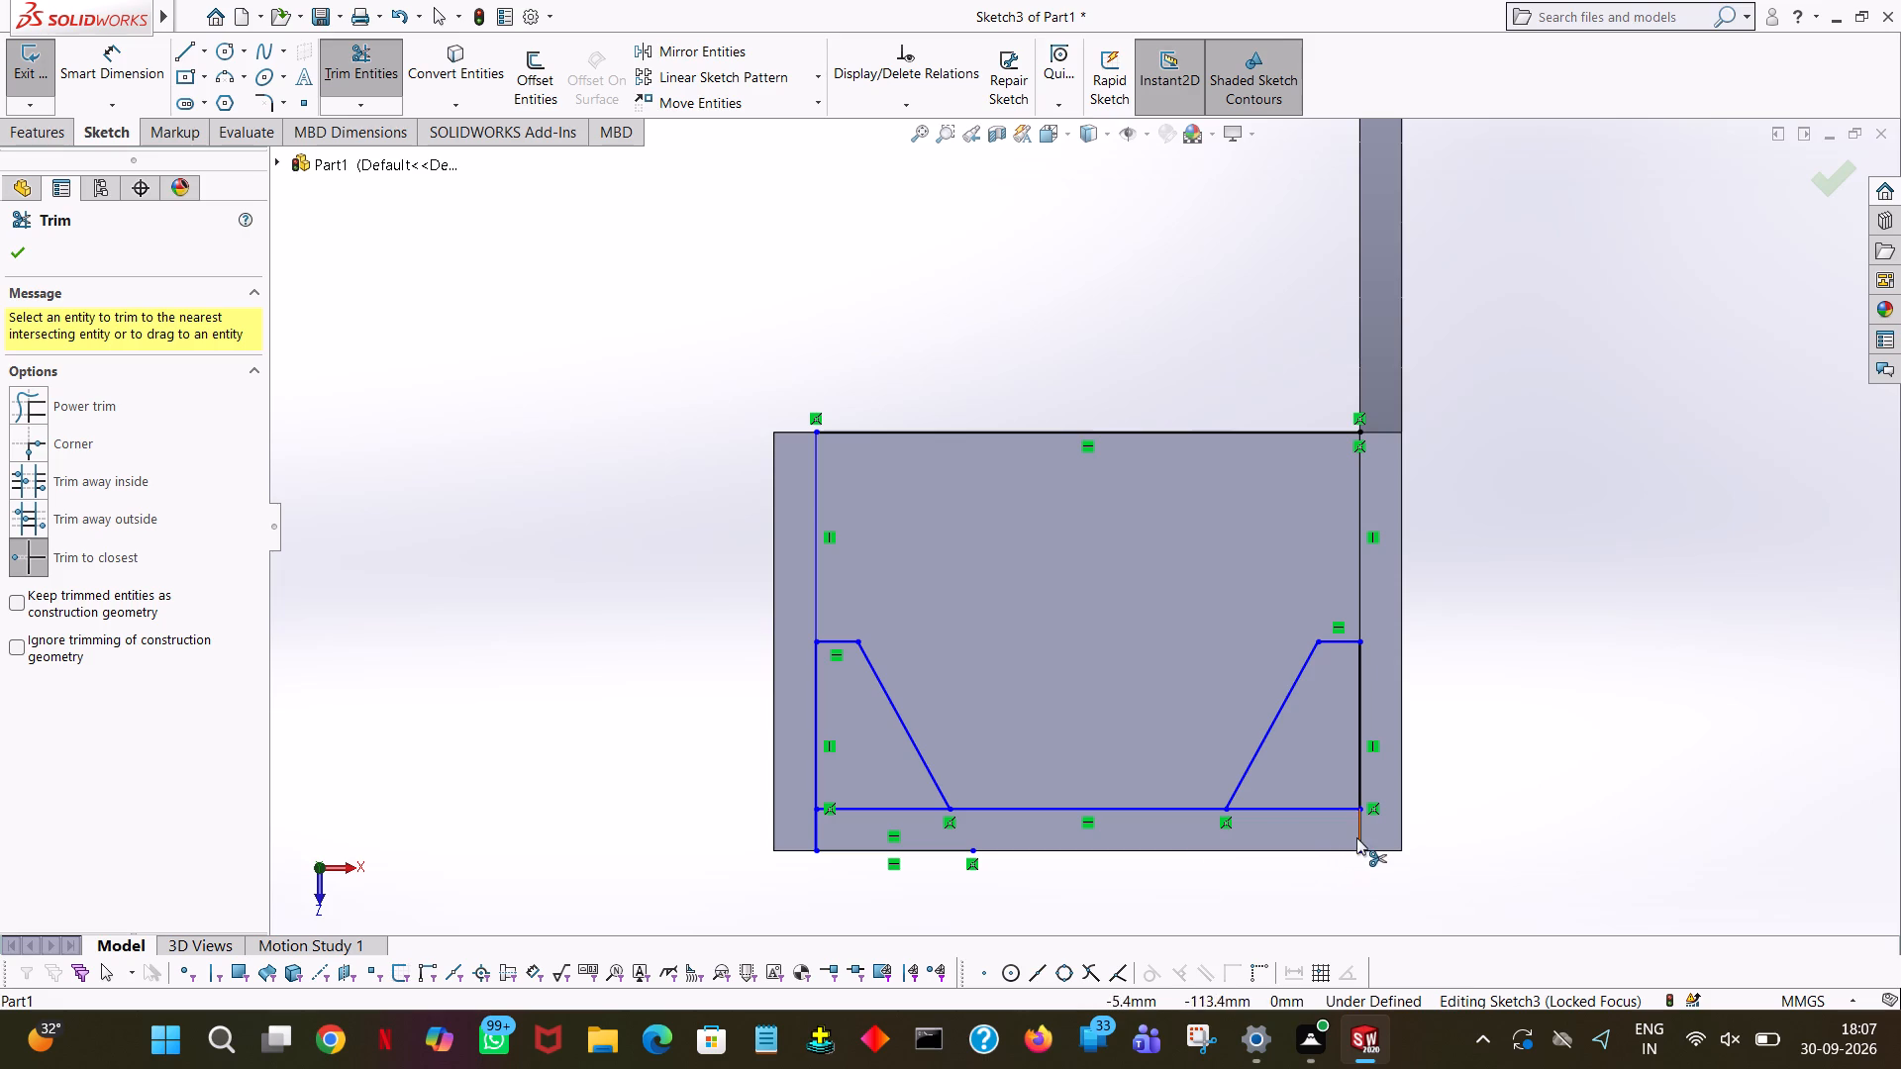
left_click(1356, 837)
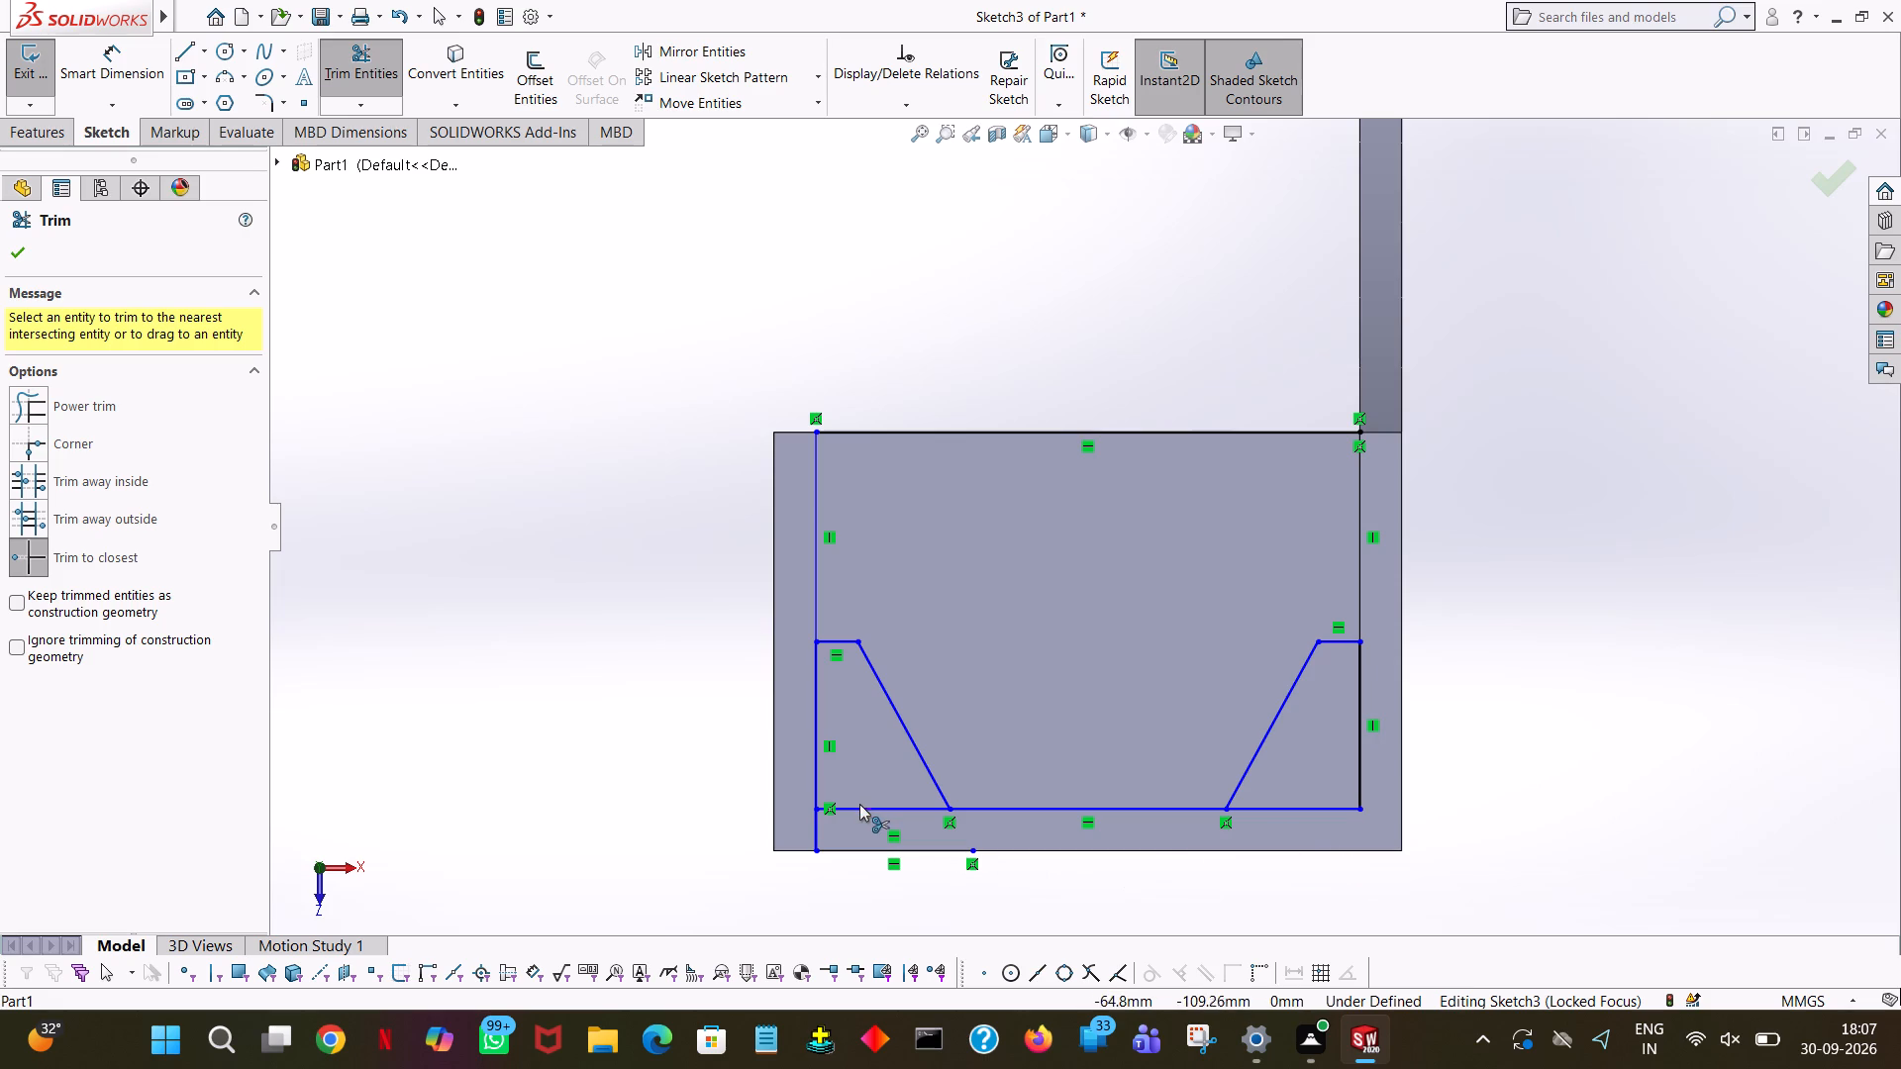
left_click(859, 804)
left_click(1299, 809)
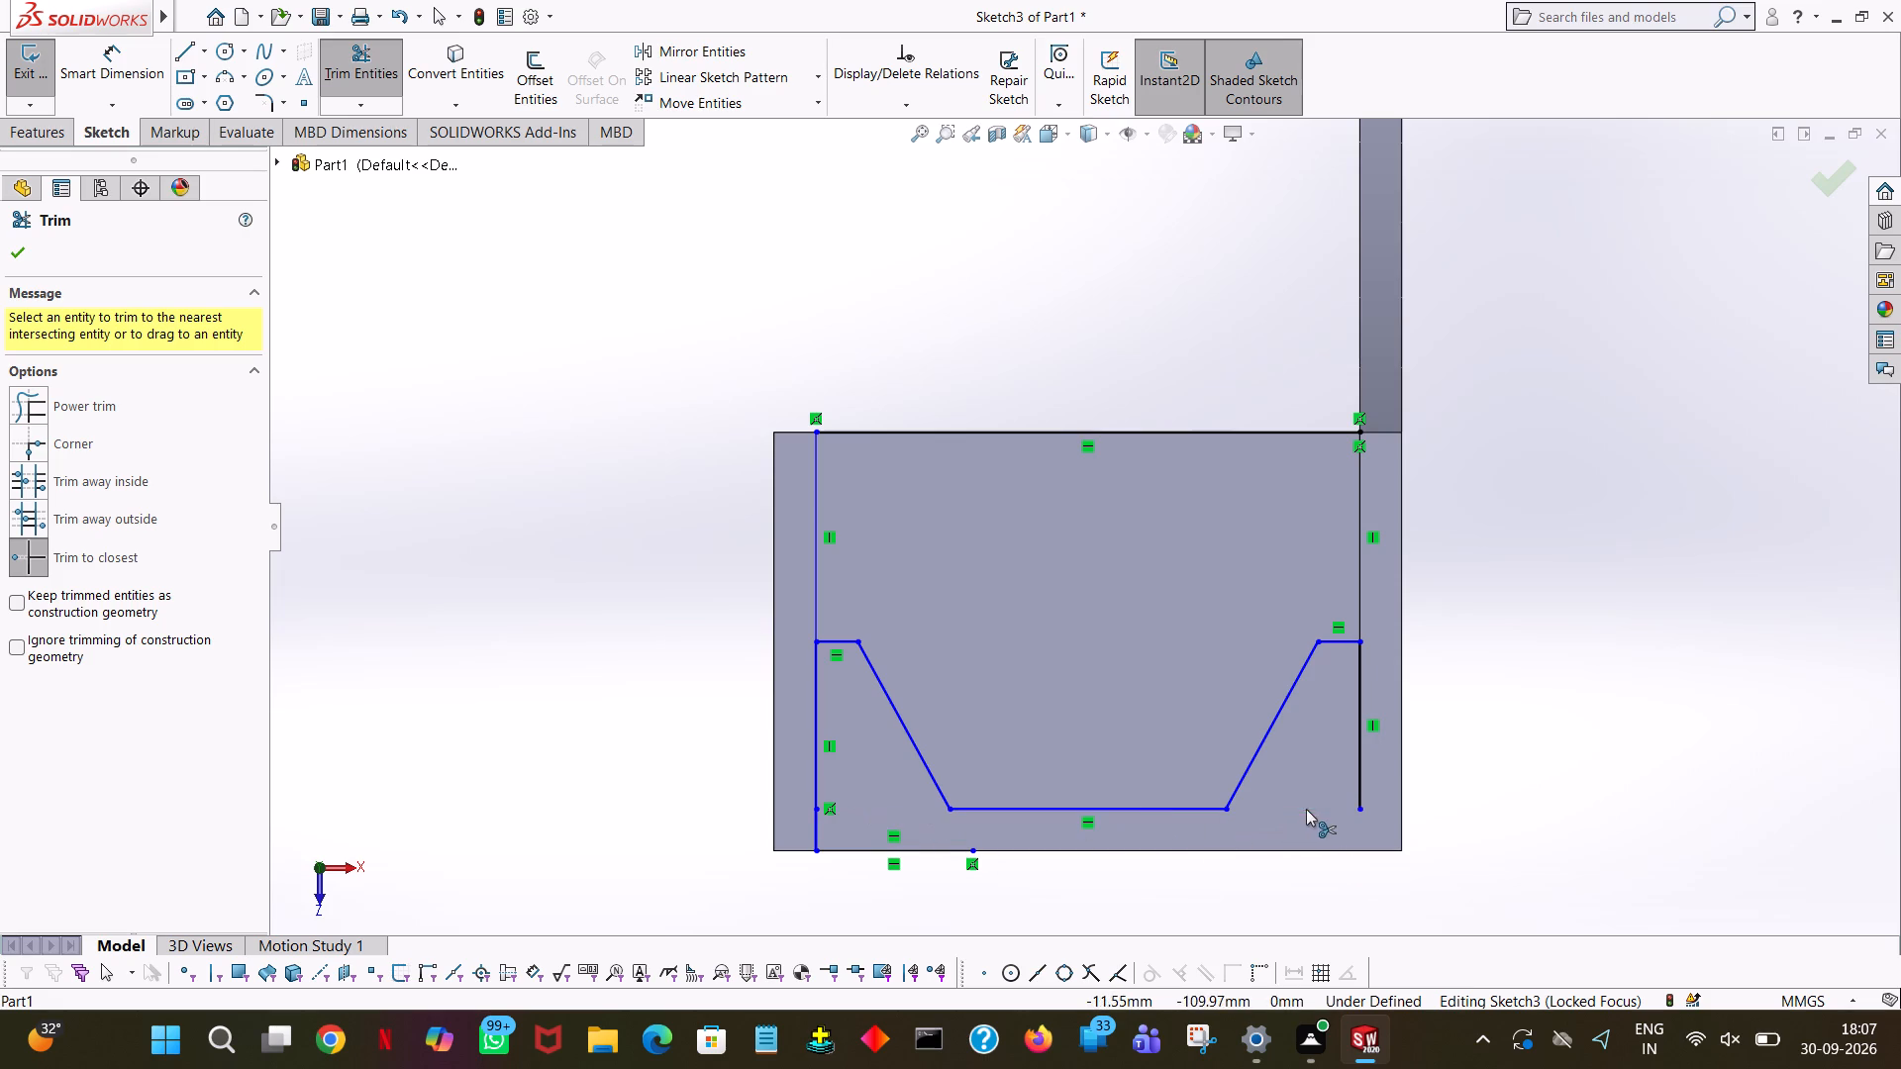
left_click(818, 828)
left_click(880, 849)
left_click(817, 827)
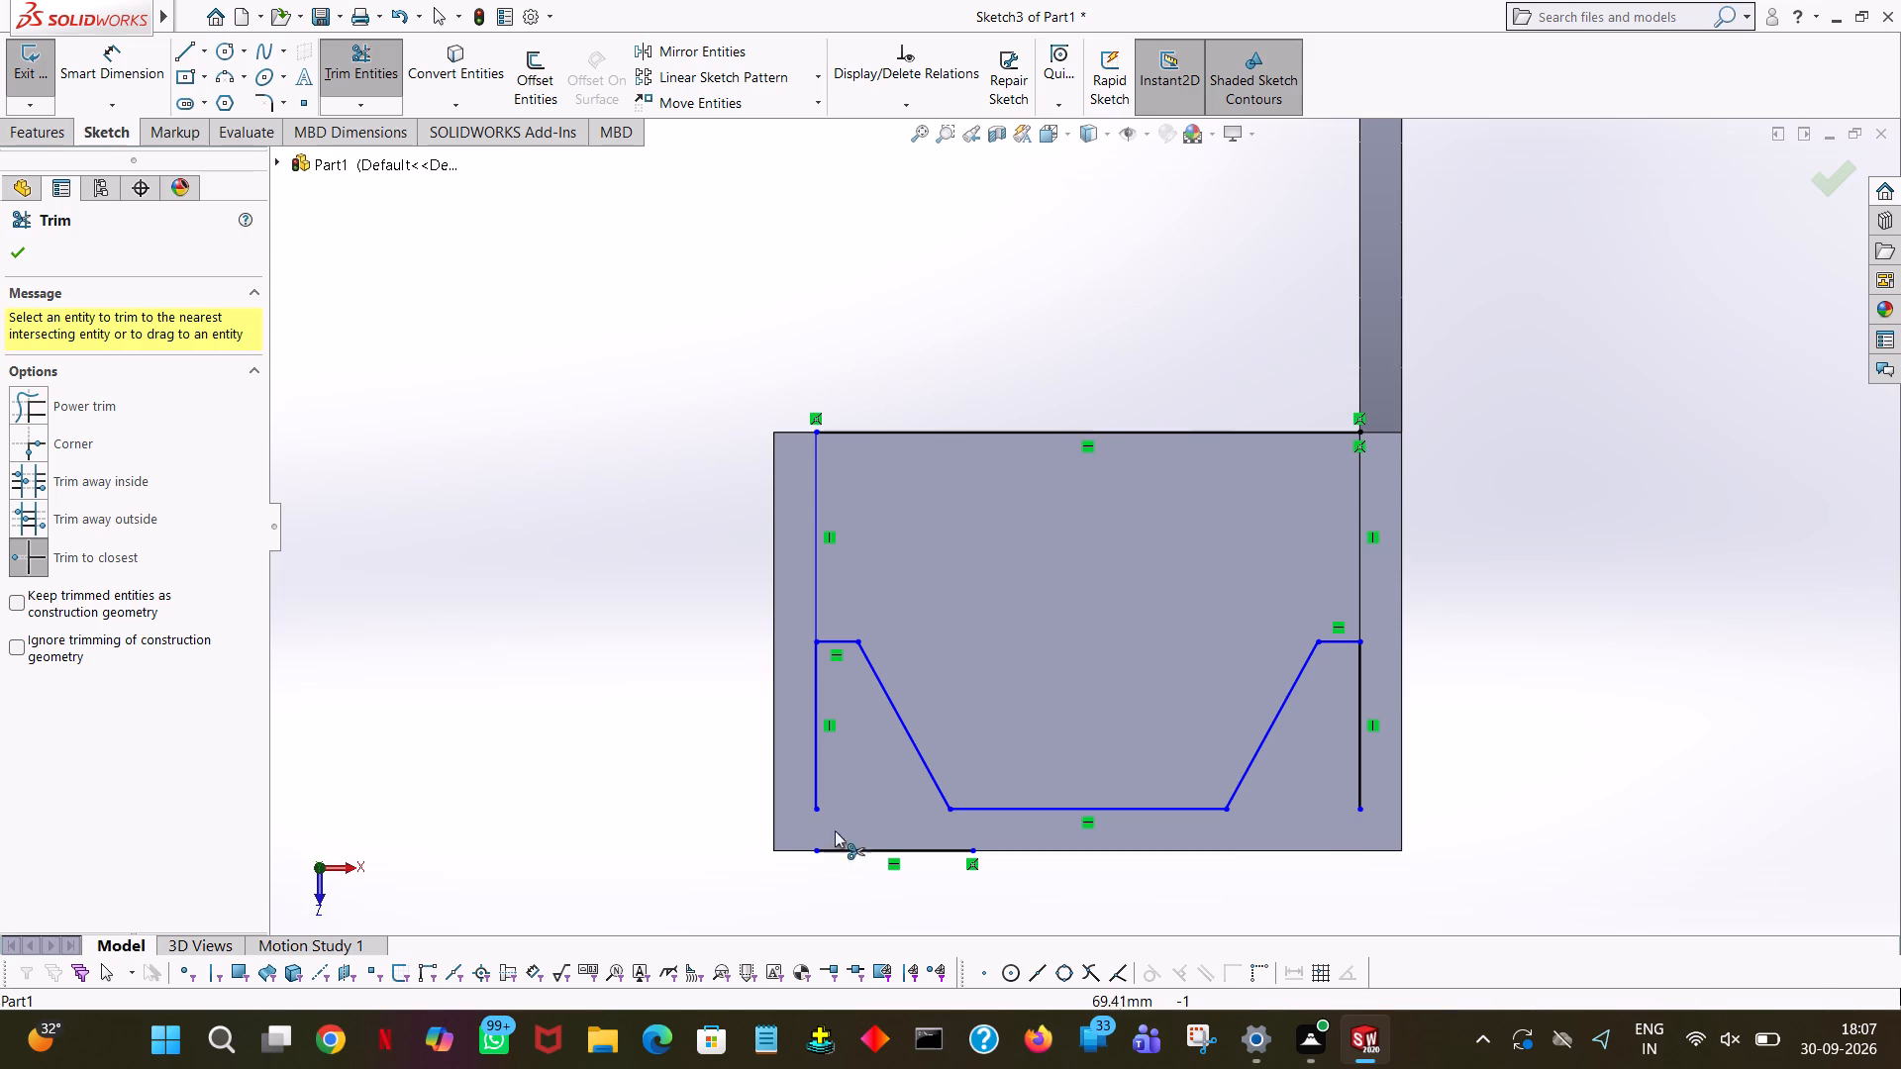
left_click(864, 847)
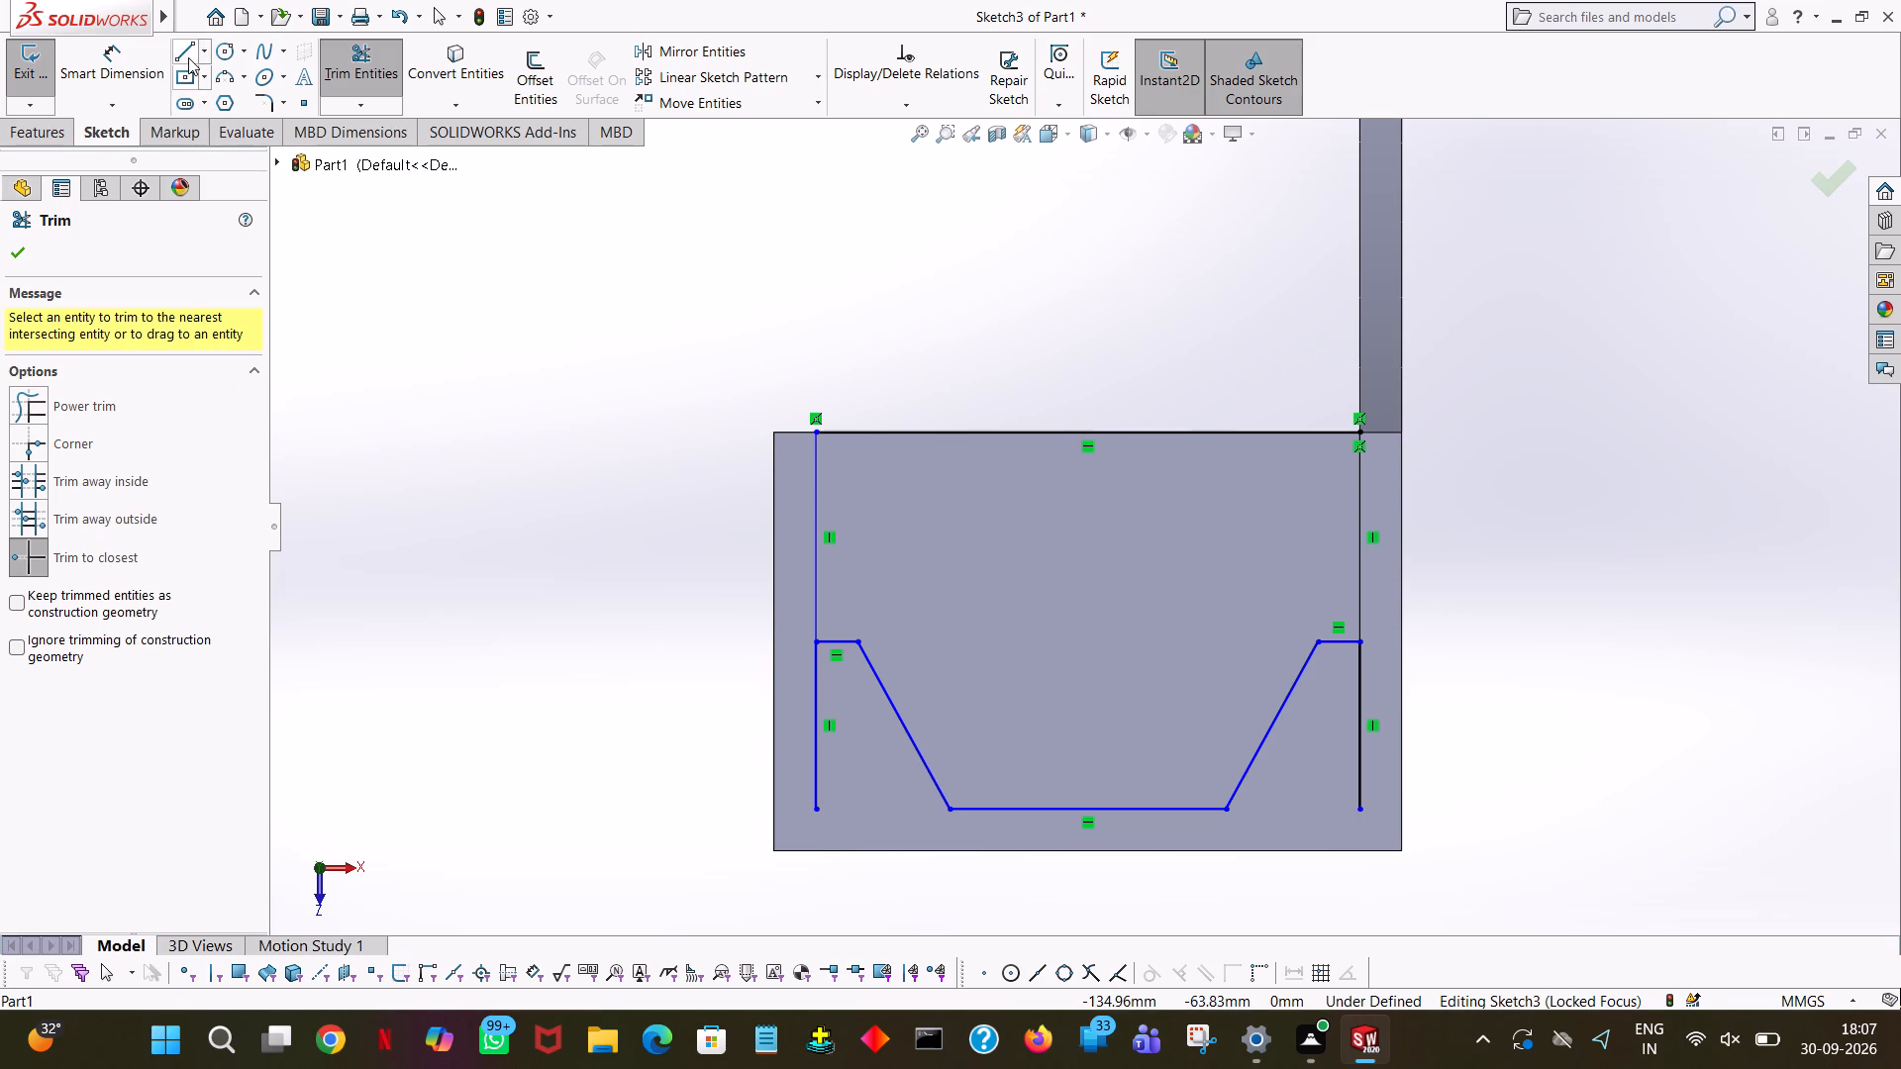
Sketch a 16 mm horizontal line on each side, joining the vertical line's foot to the adjacent taper's foot.
left_click(184, 48)
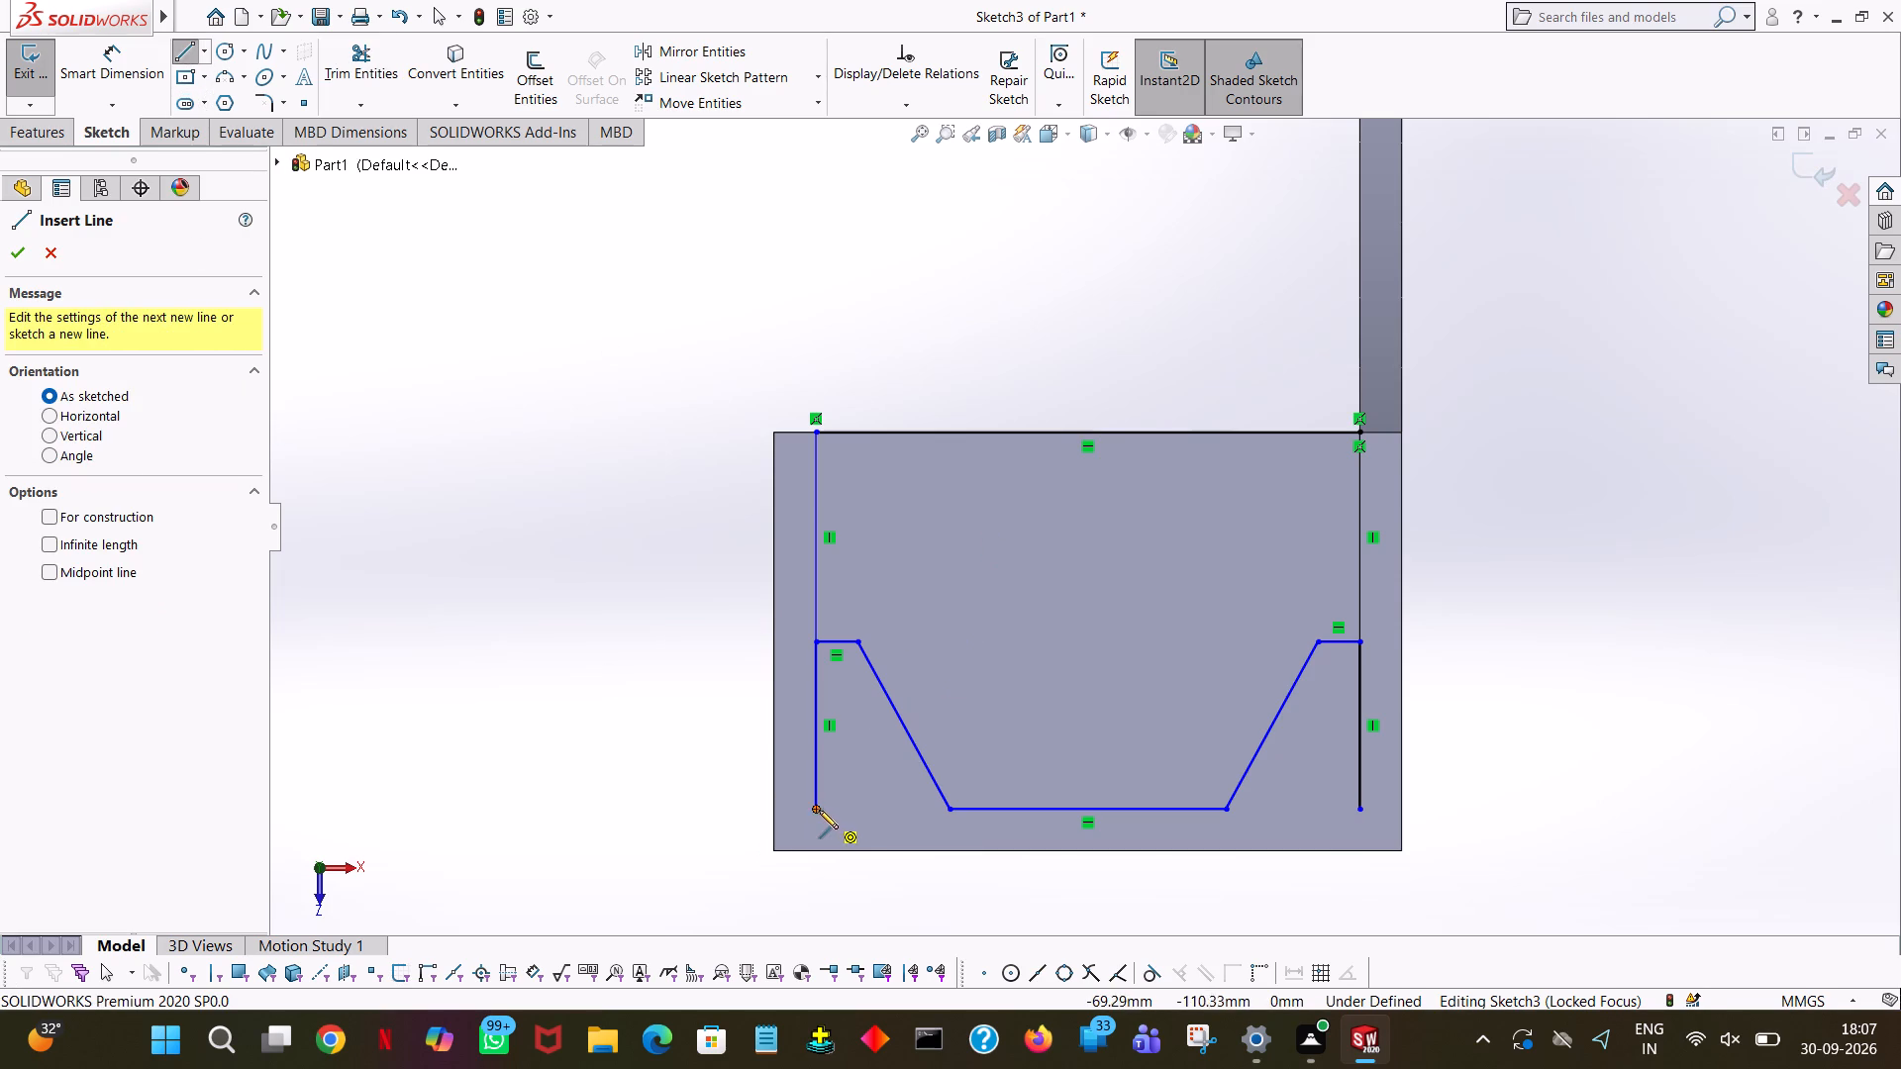
left_click(818, 810)
left_click(950, 811)
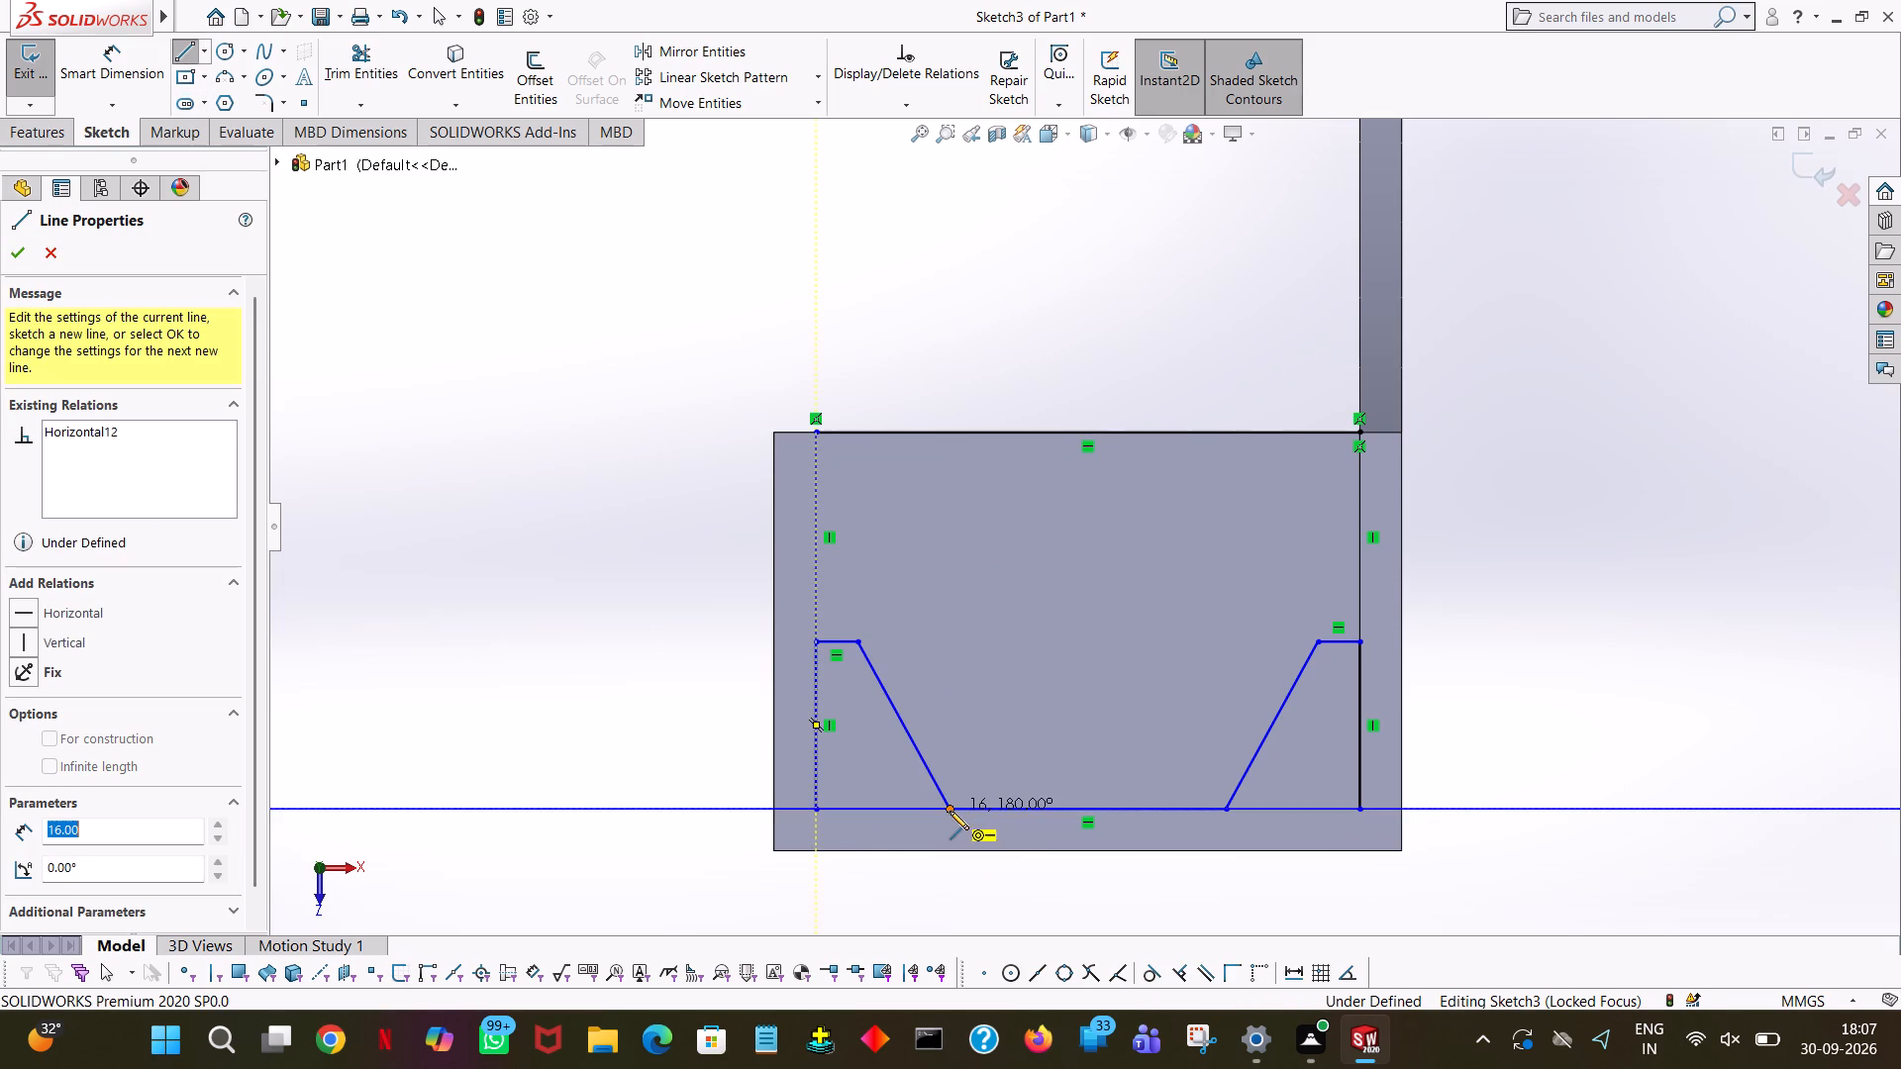
left_click(1226, 809)
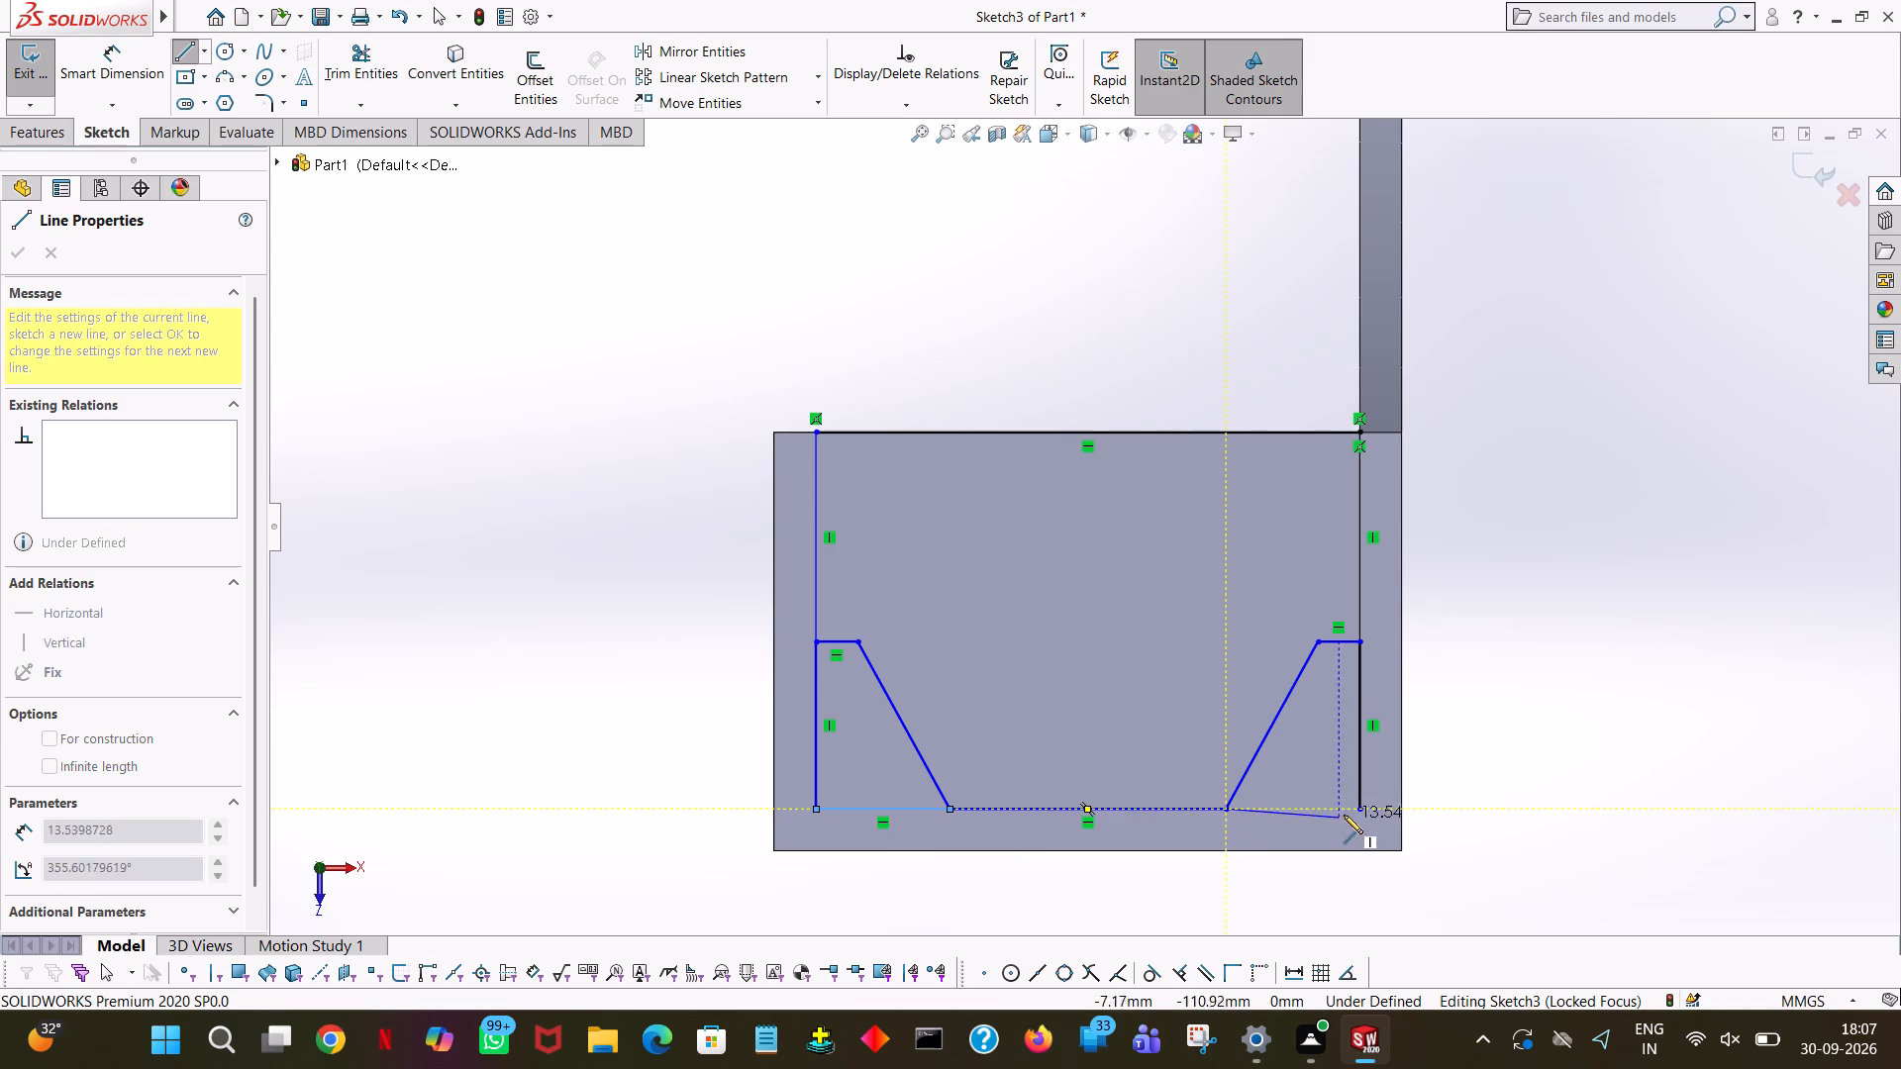
left_click(1356, 808)
right_click(1356, 808)
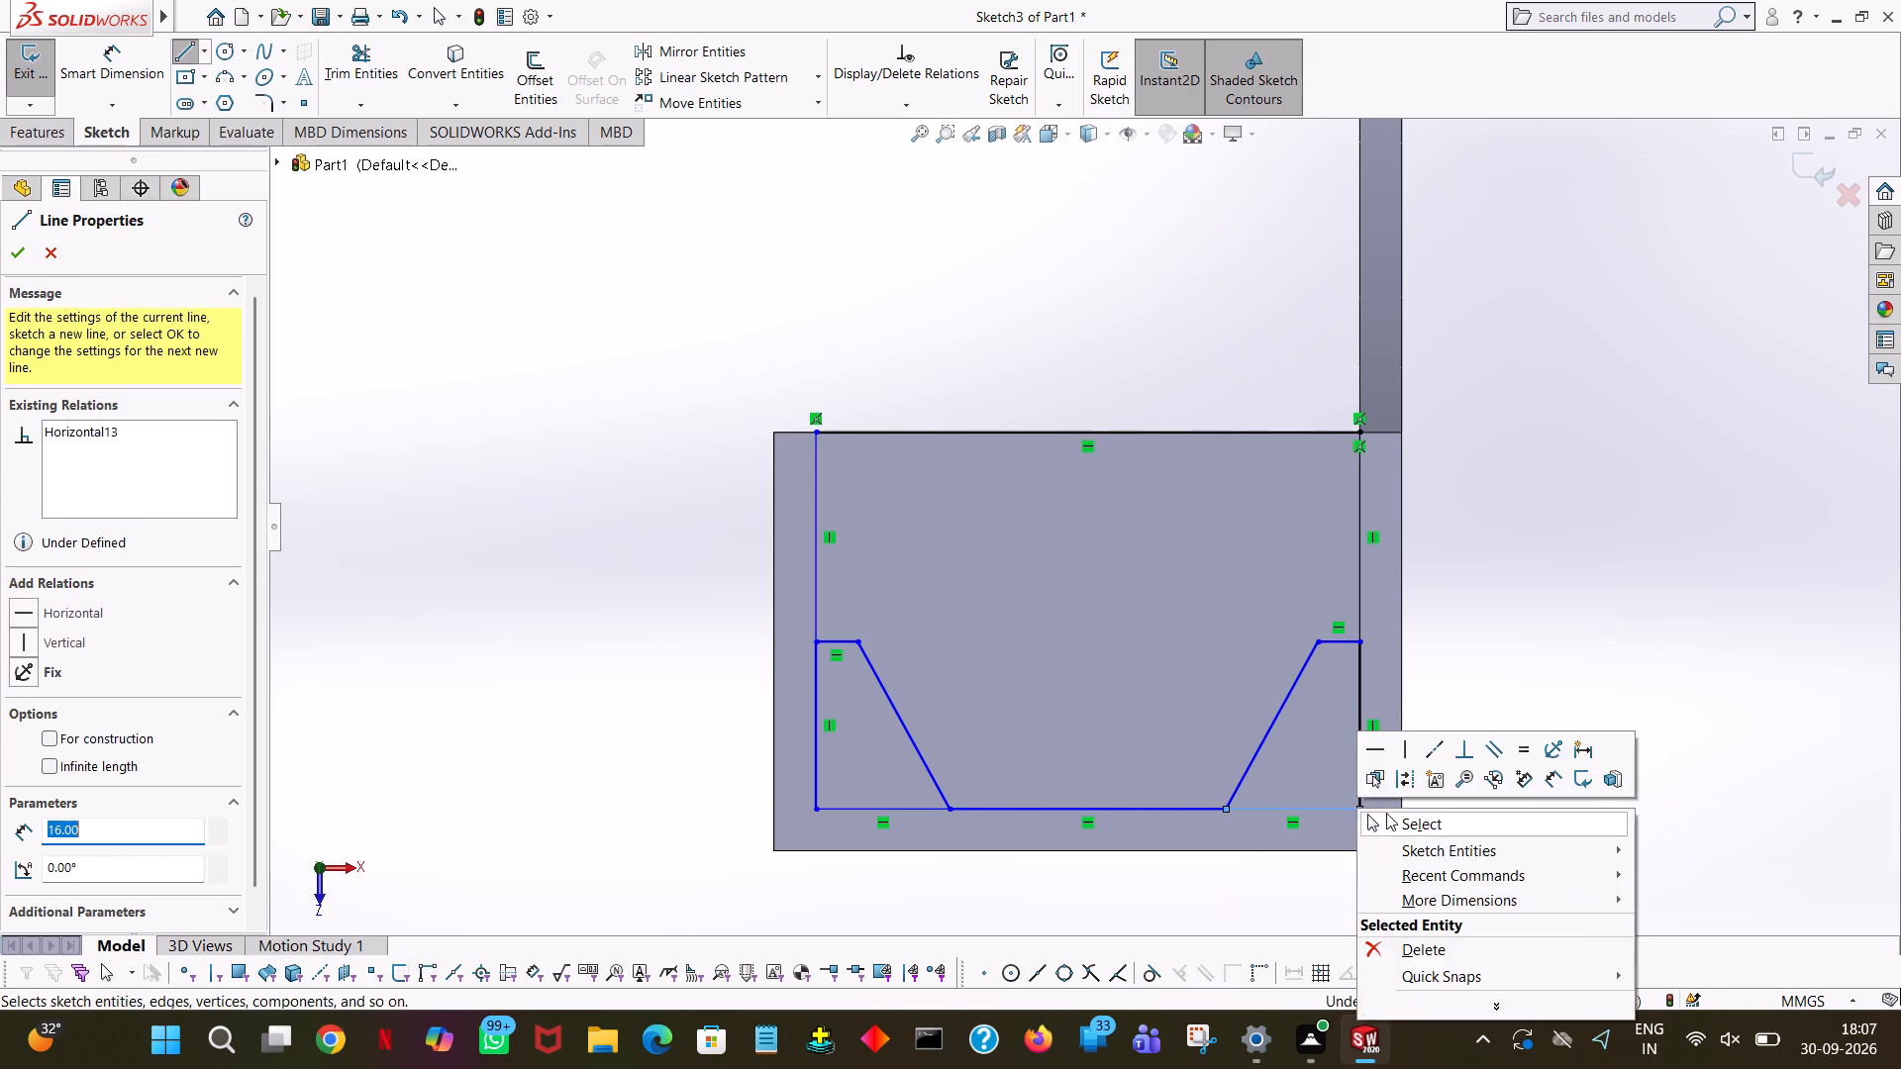
left_click(1387, 814)
left_click(1457, 581)
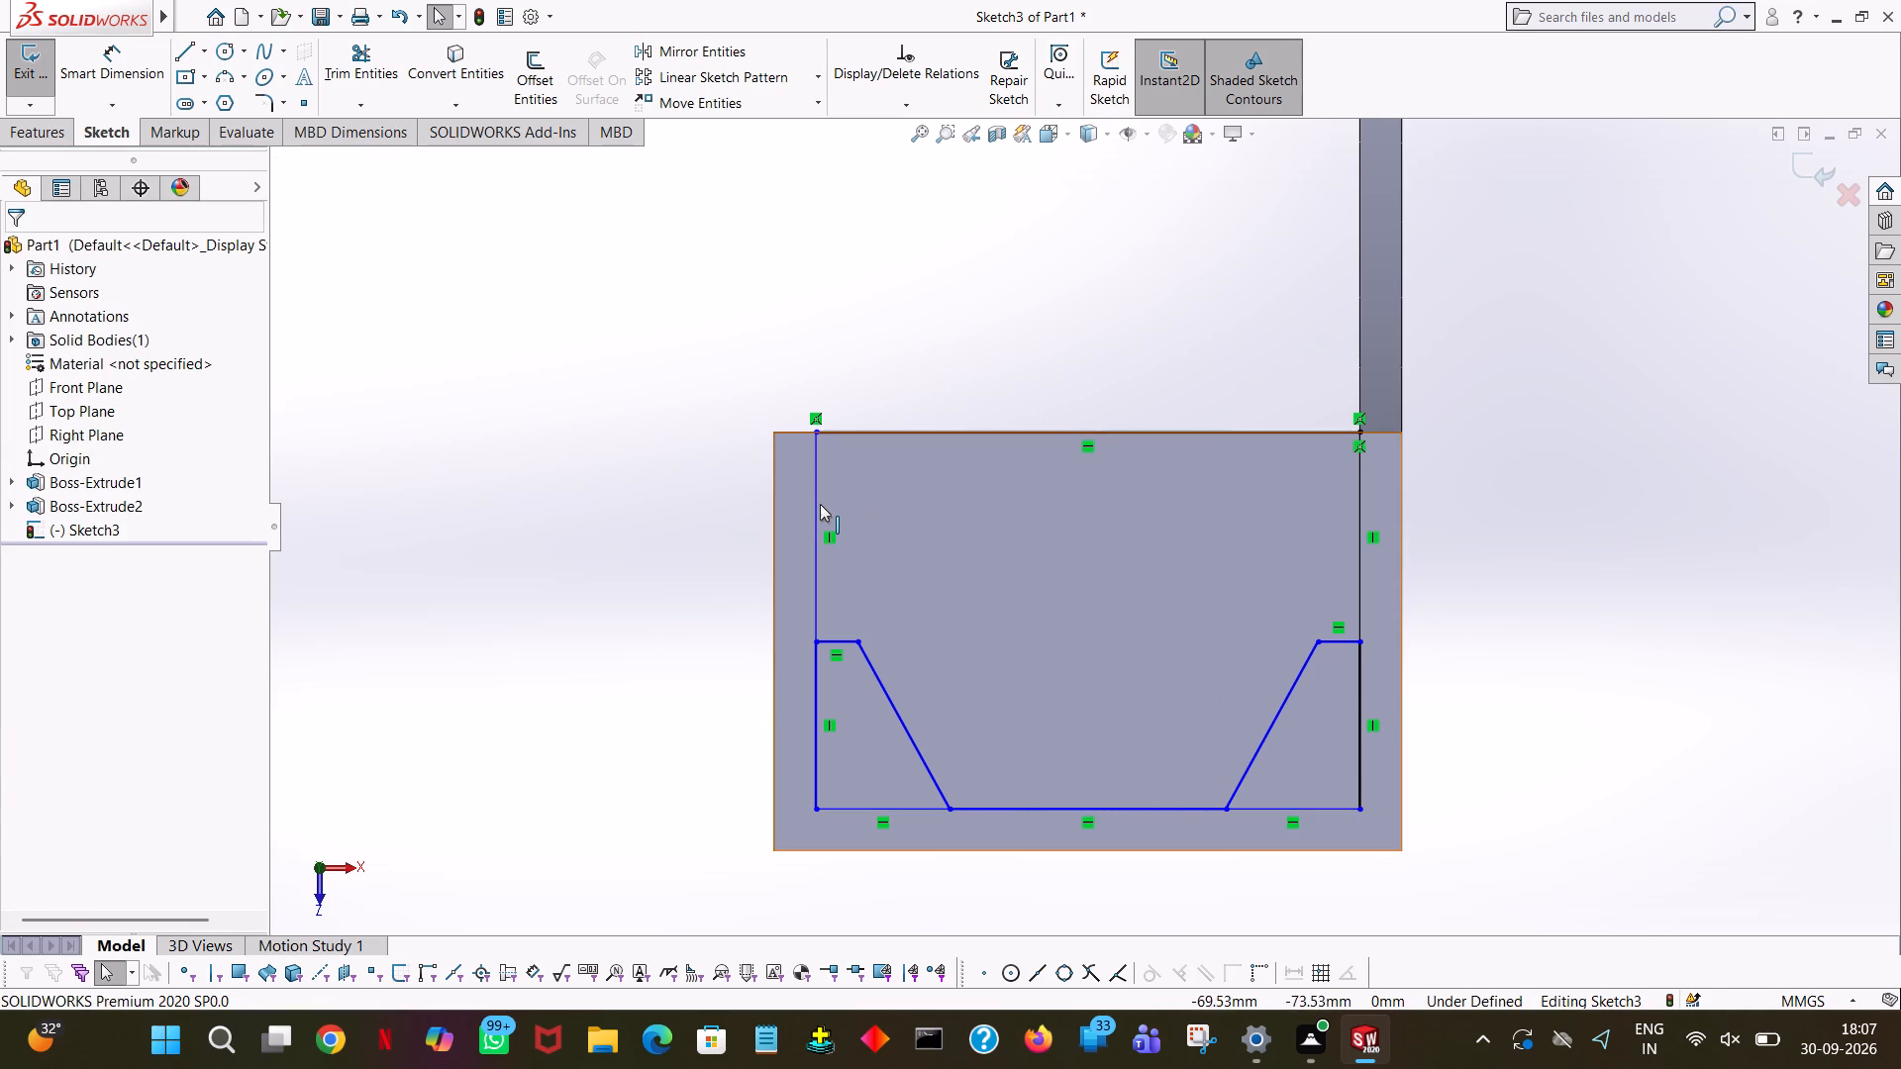
Cut-extrude the central region between the two tapered corner profiles to a blind depth of 15 mm.
left_click(26, 121)
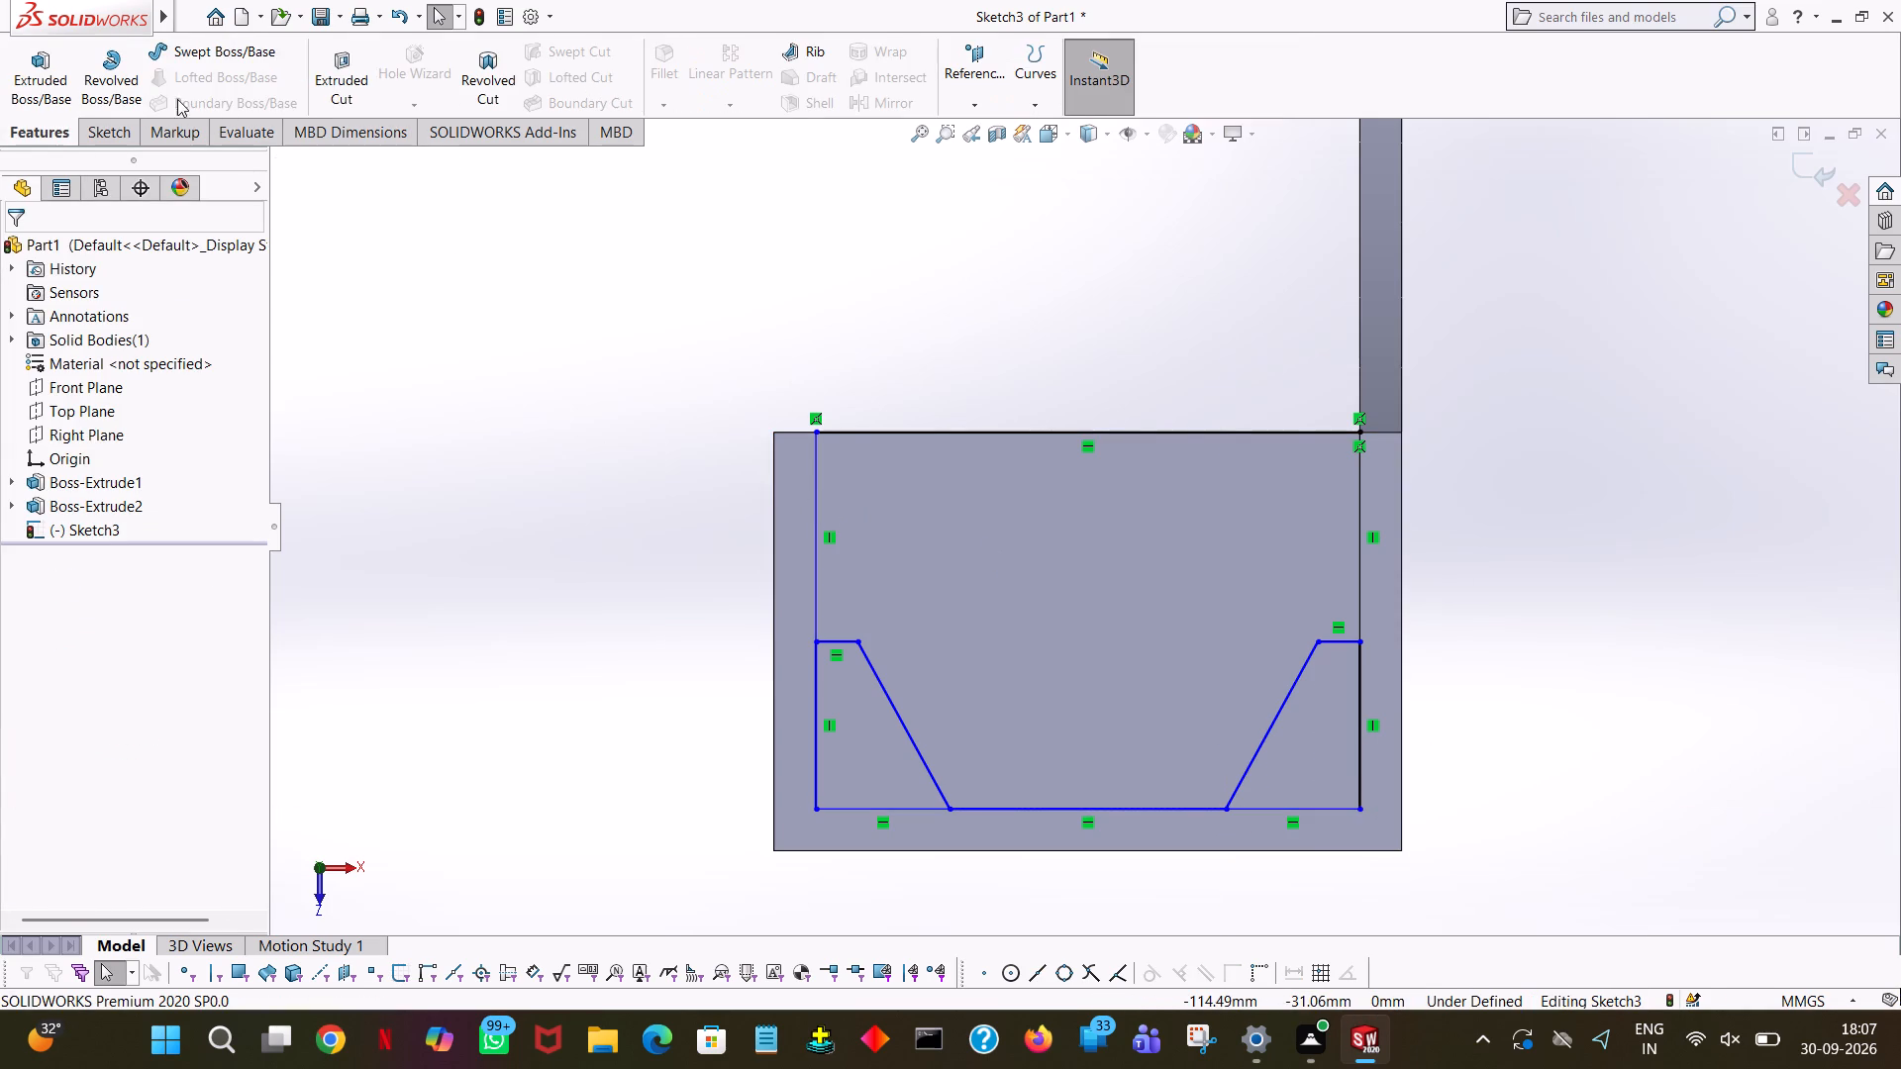
left_click(350, 75)
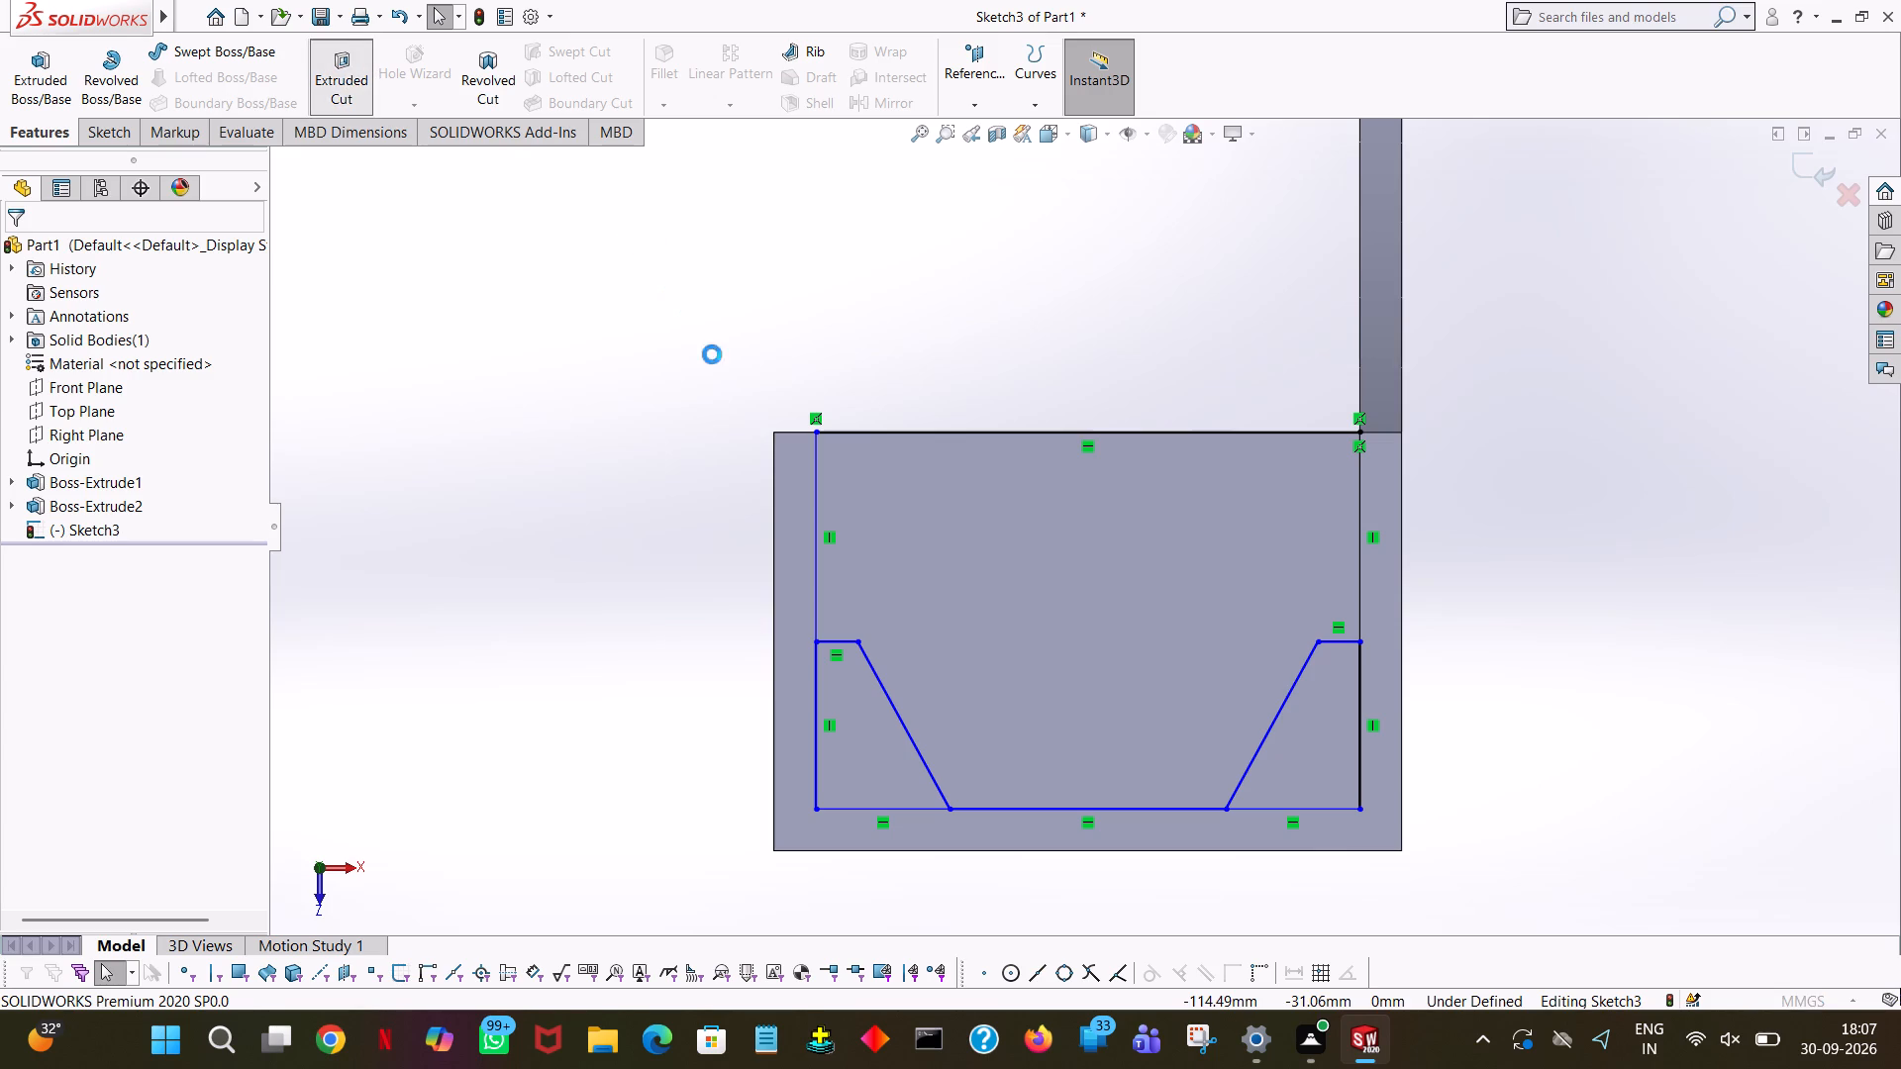
left_click(1062, 644)
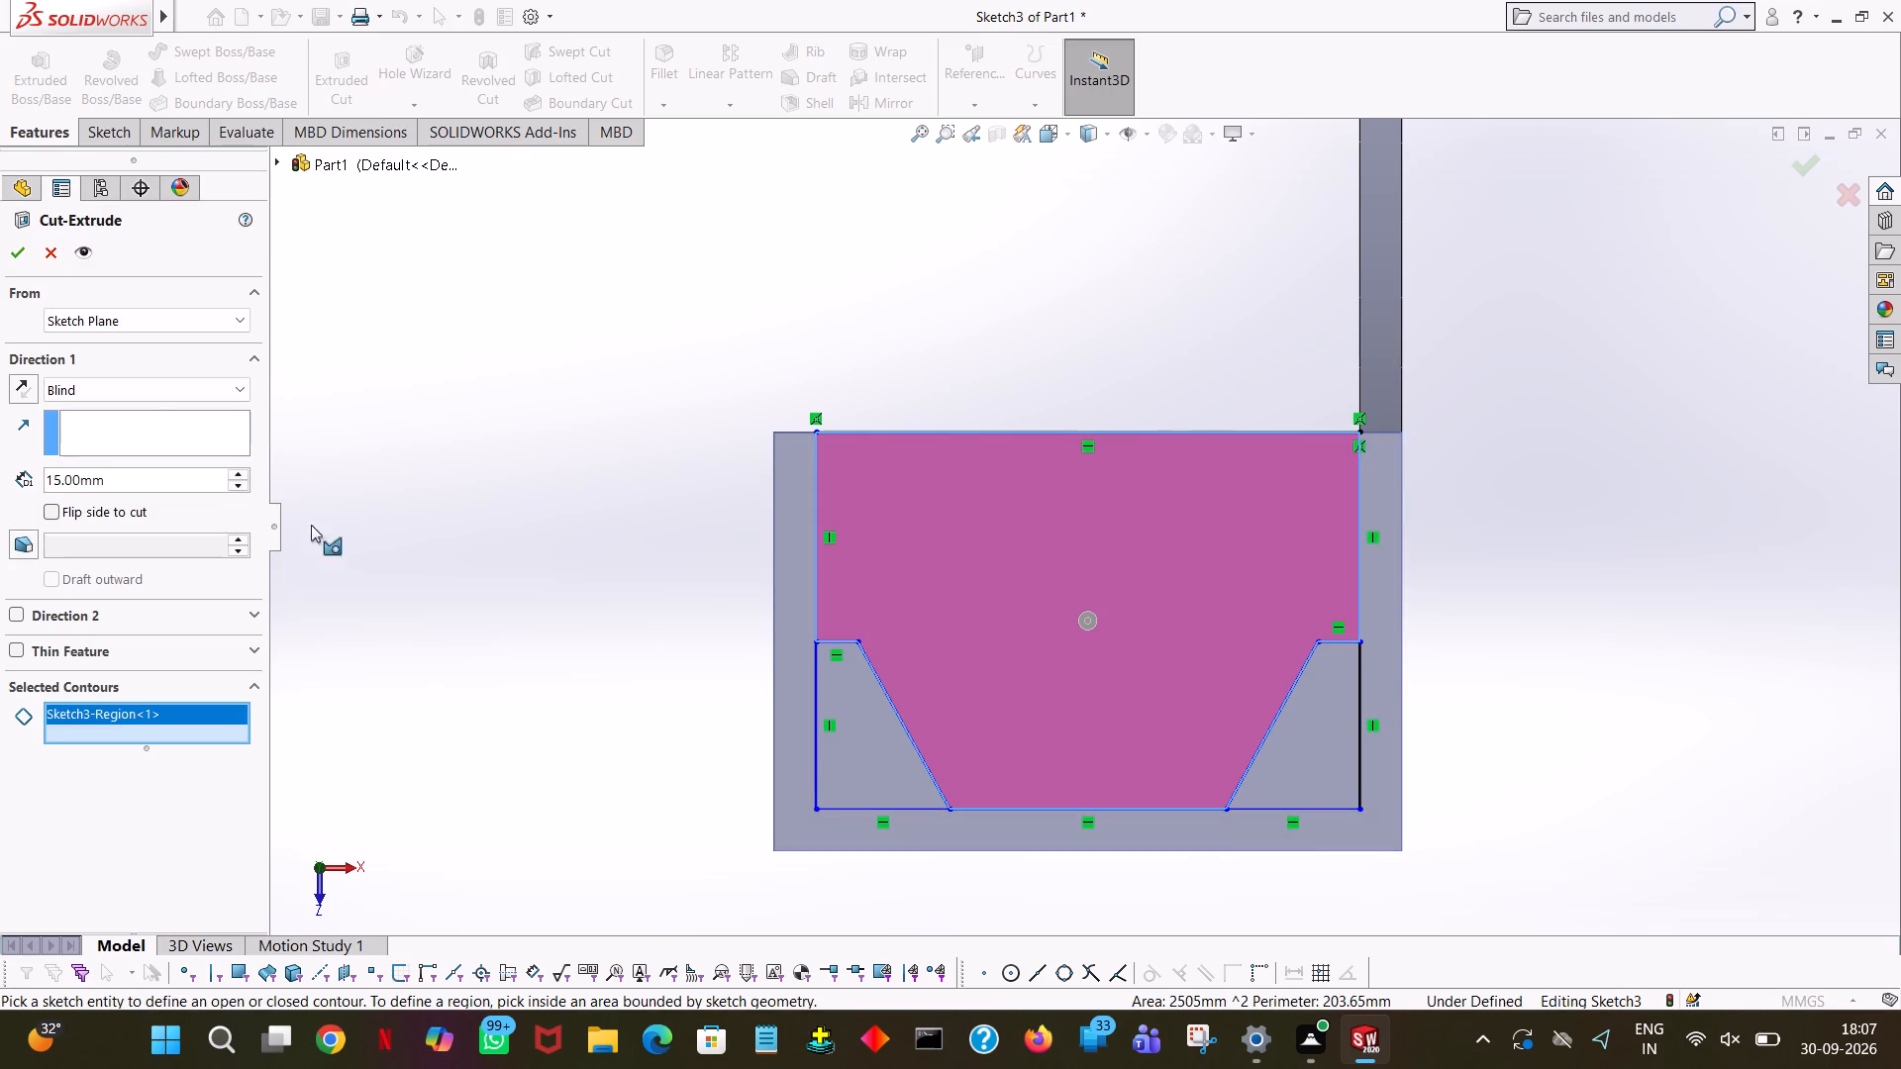
left_click(27, 239)
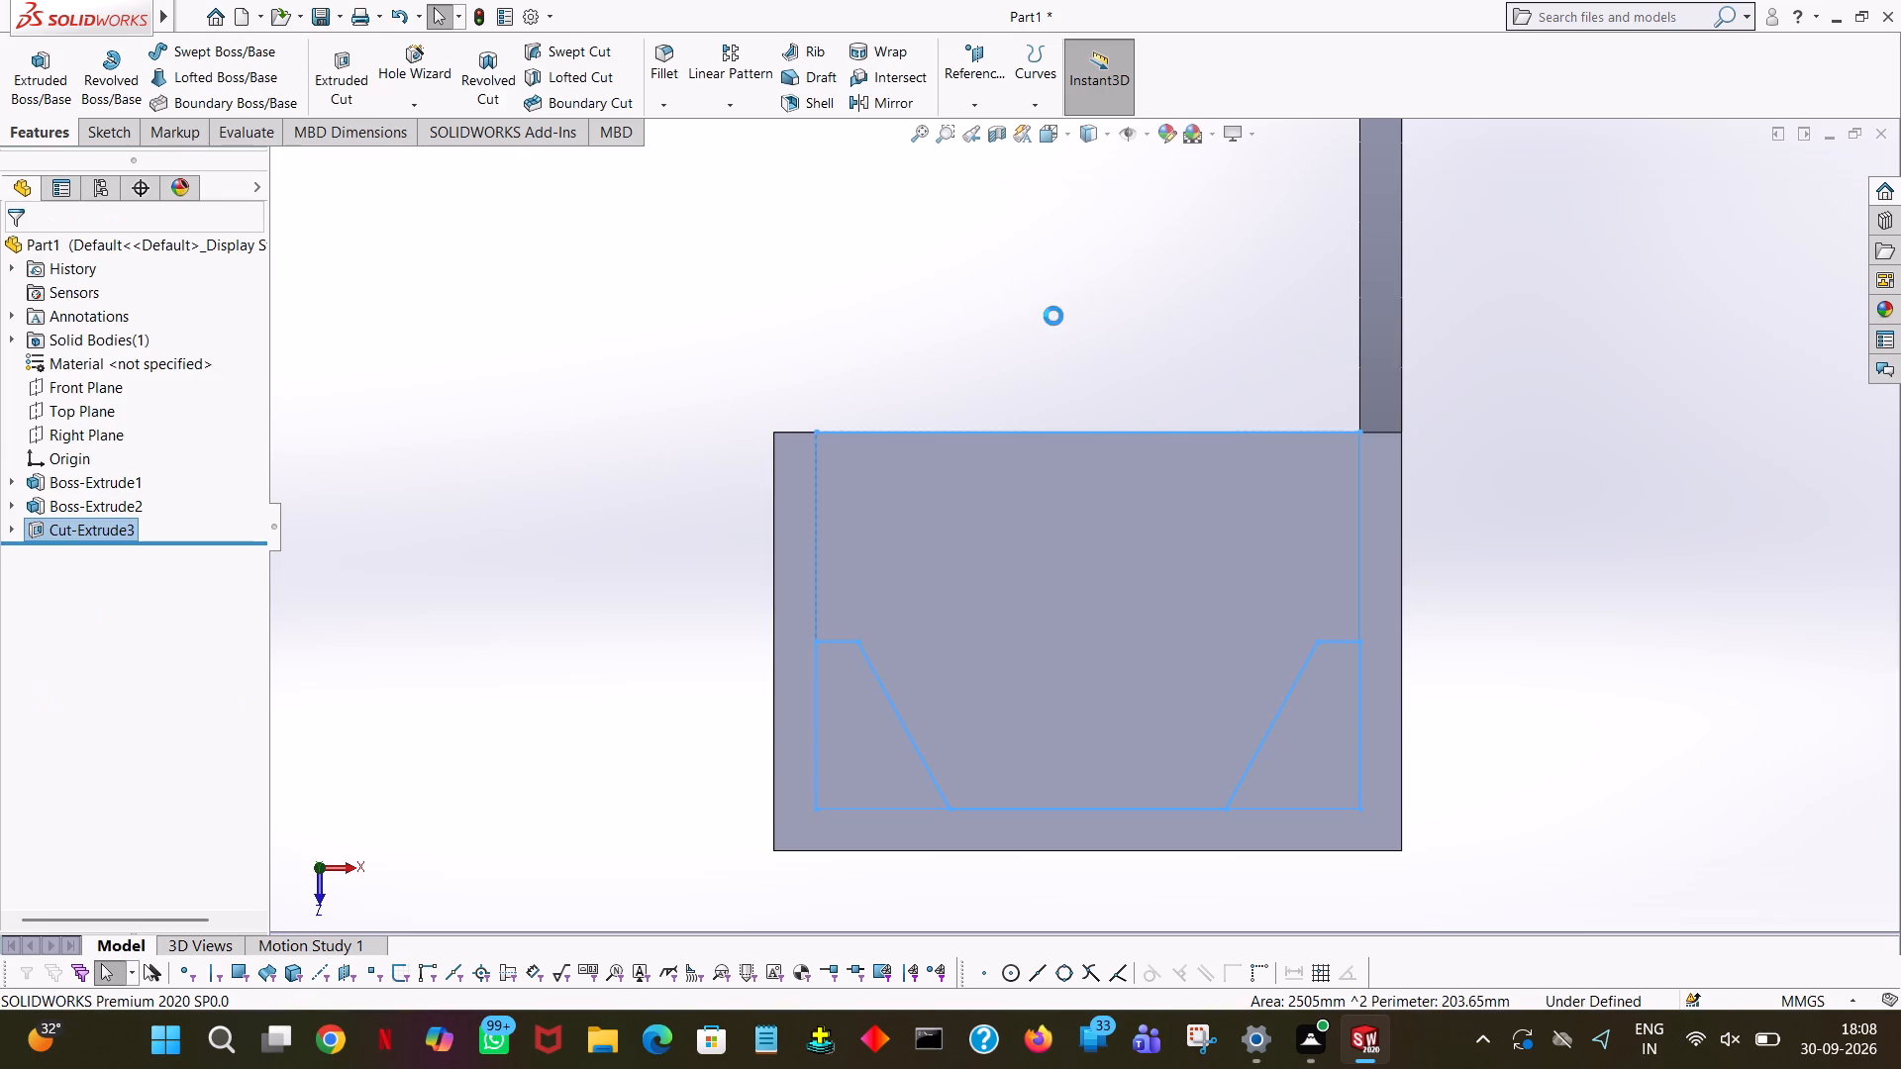
left_click(1053, 316)
Examine the recess in the flange block and the arched profile from several angles.
middle_click_drag(1526, 708, 1537, 416)
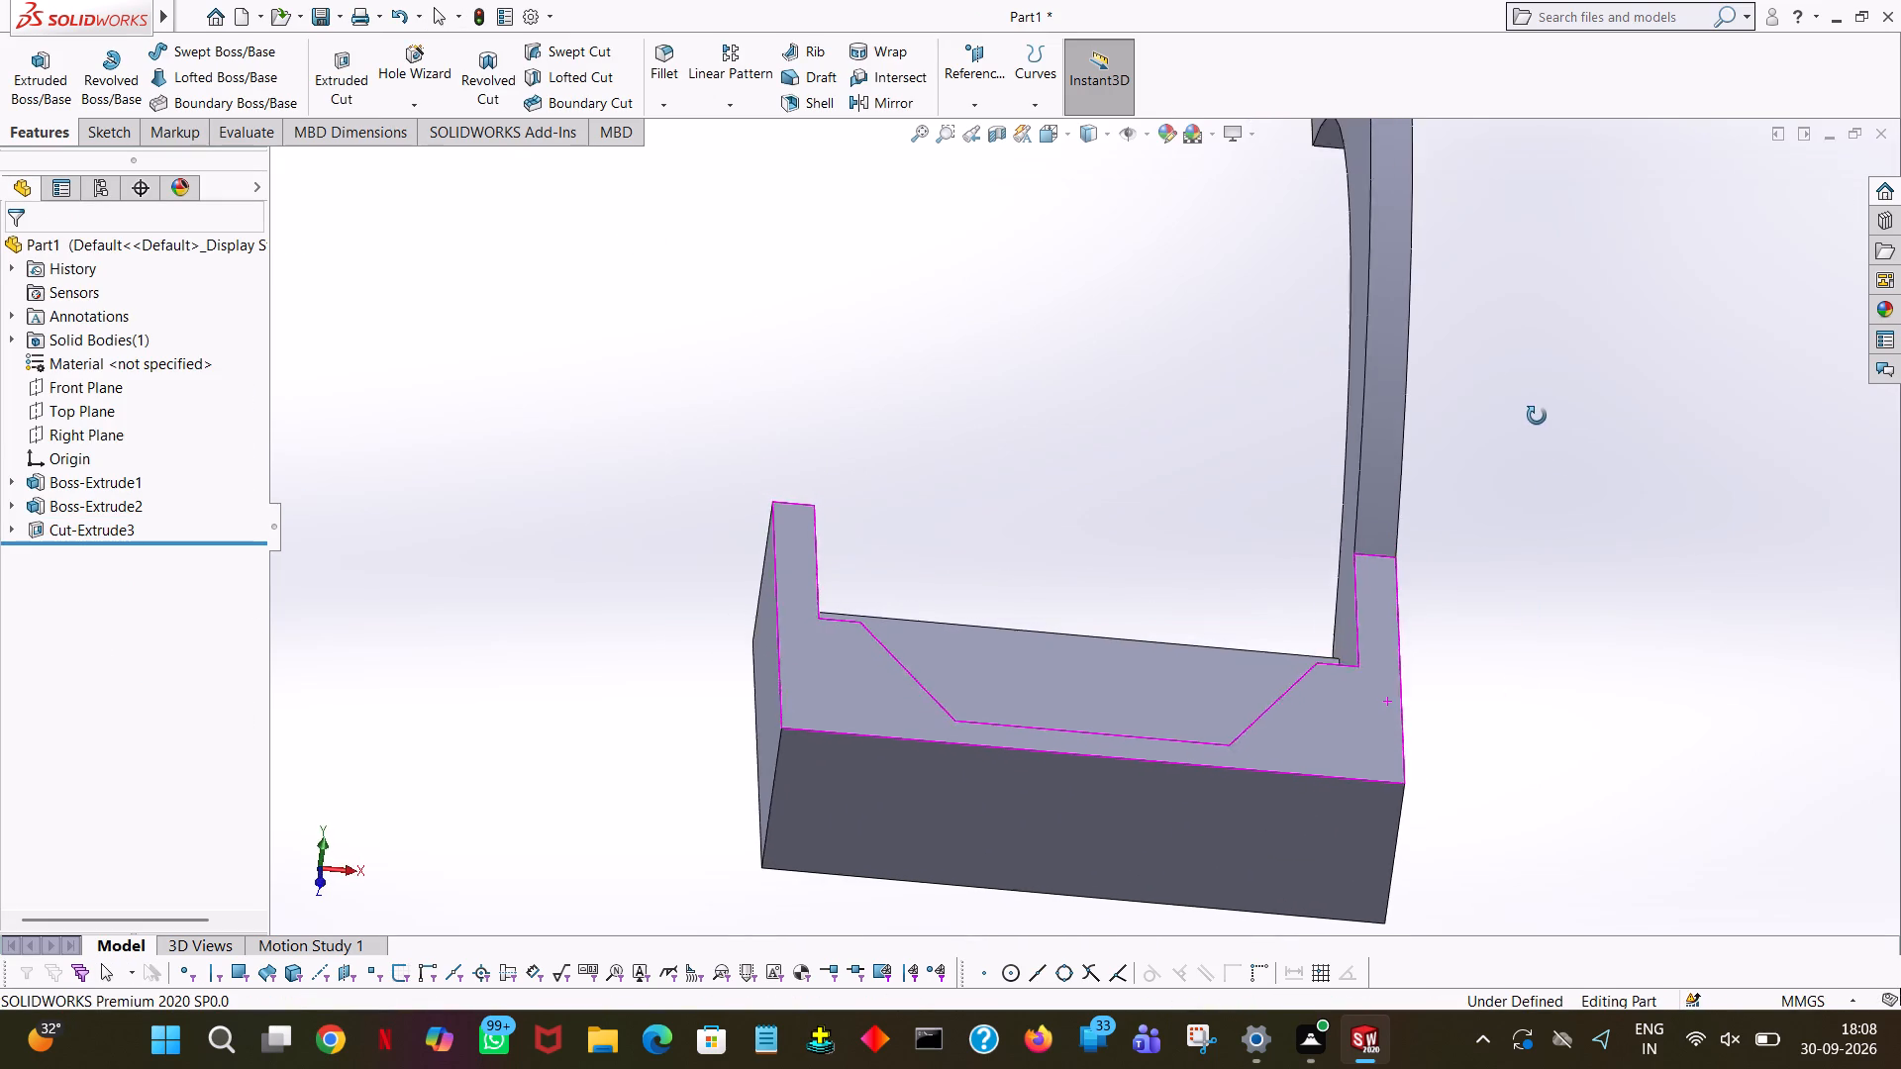
middle_click_drag(1537, 416, 1461, 441)
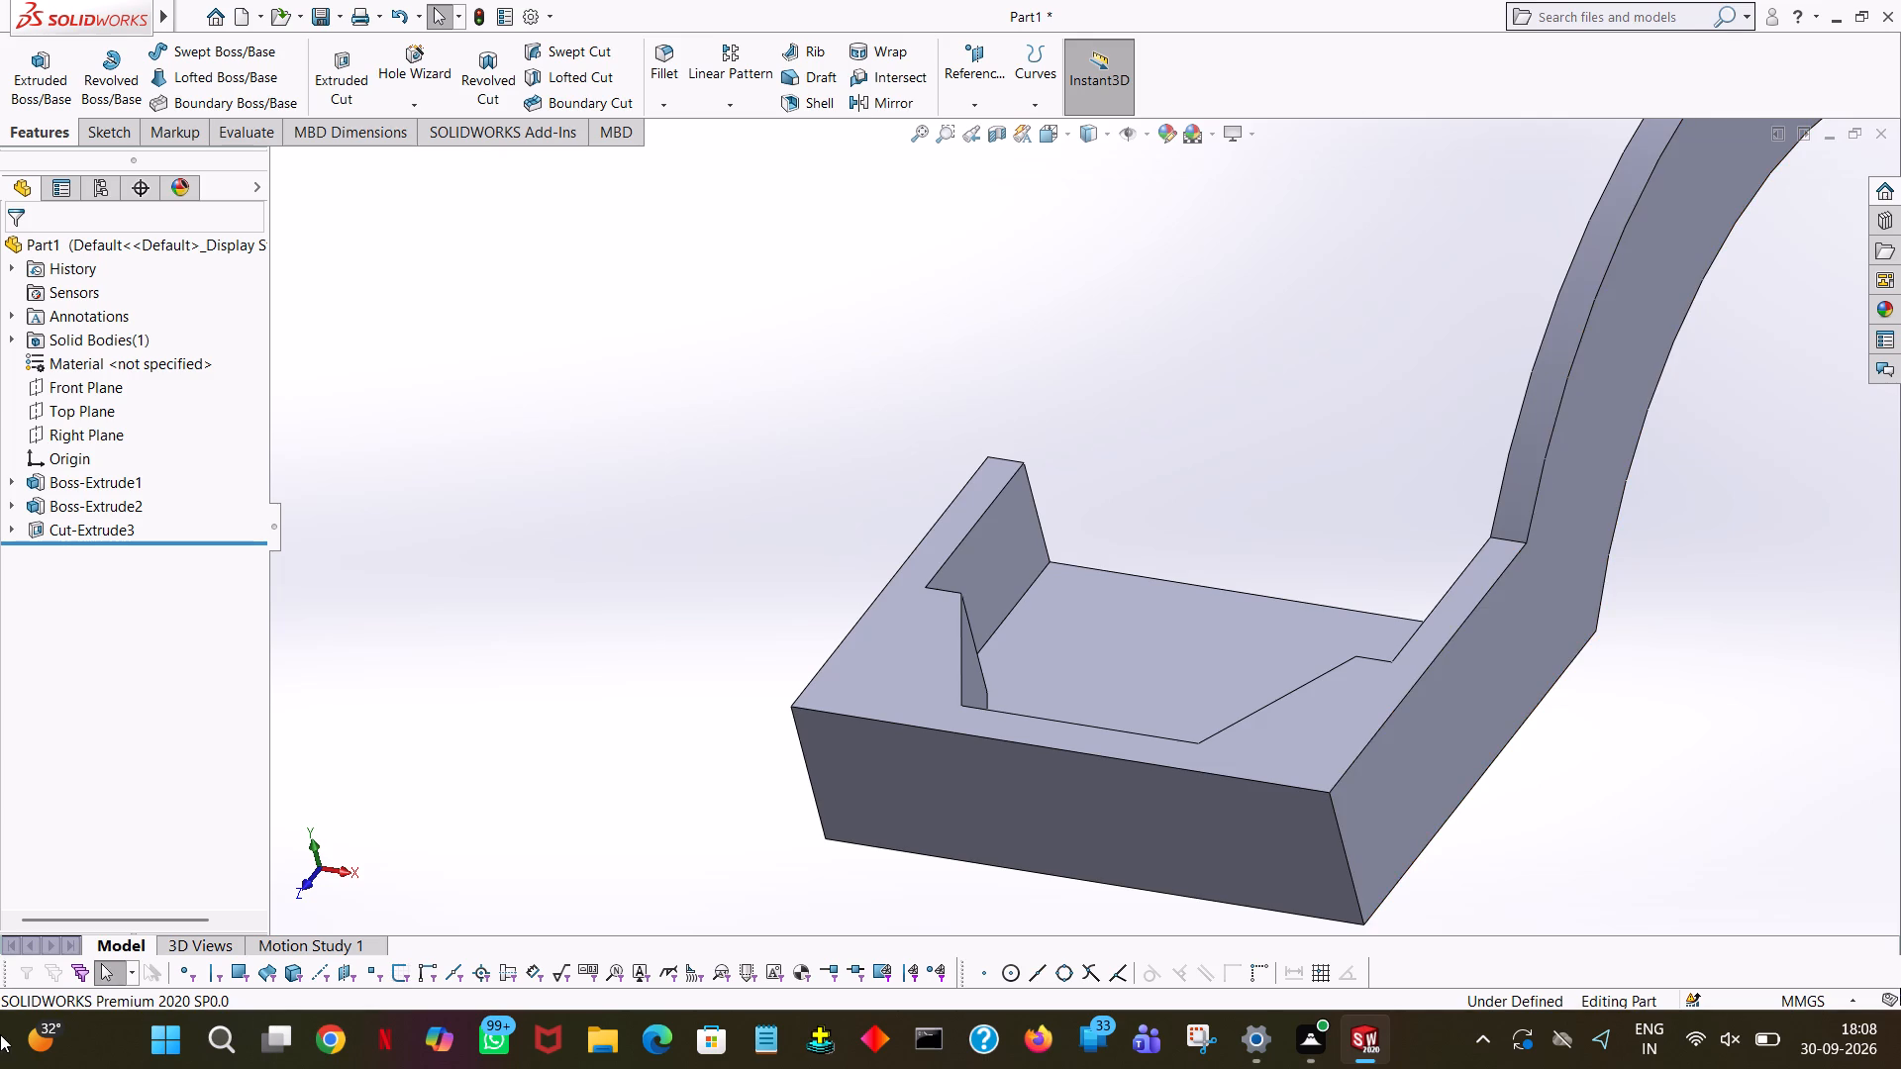
middle_click_drag(1312, 407, 1383, 450)
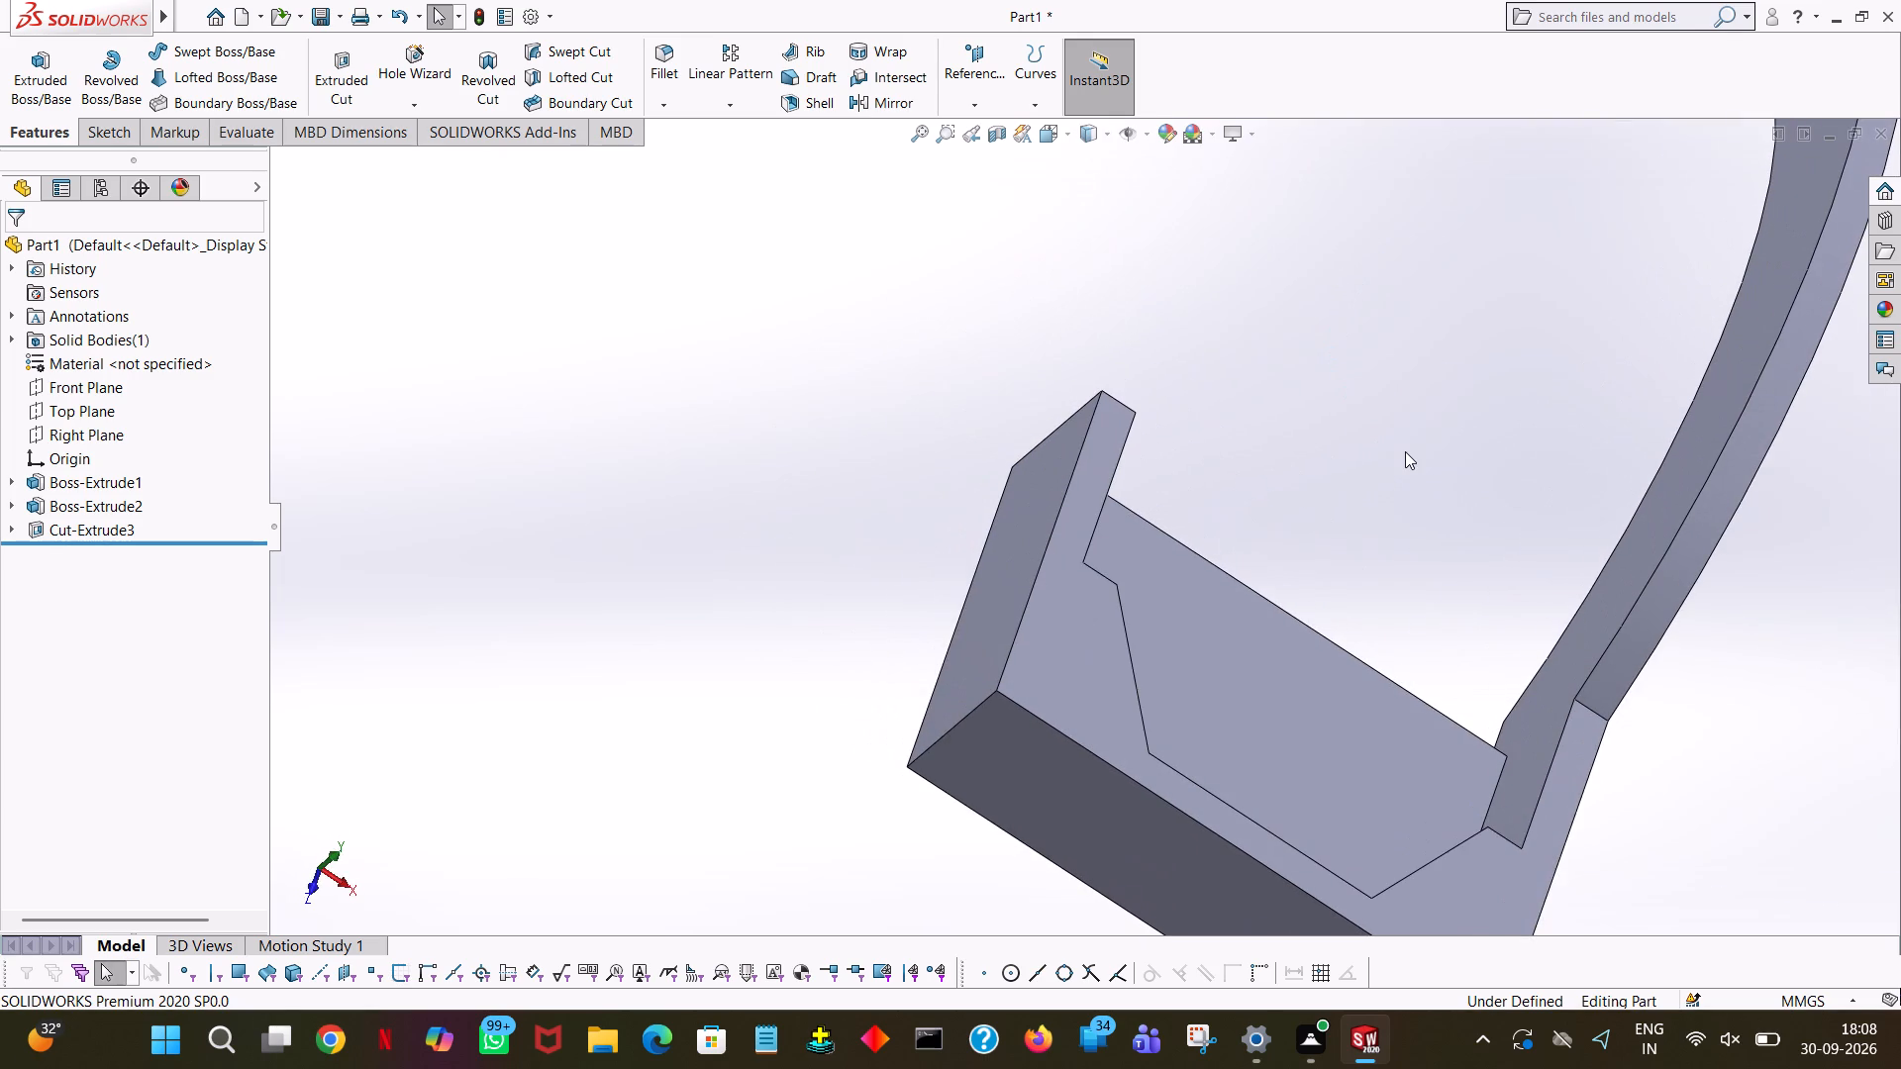
scroll(1530, 418, "down", 6, "ctrl")
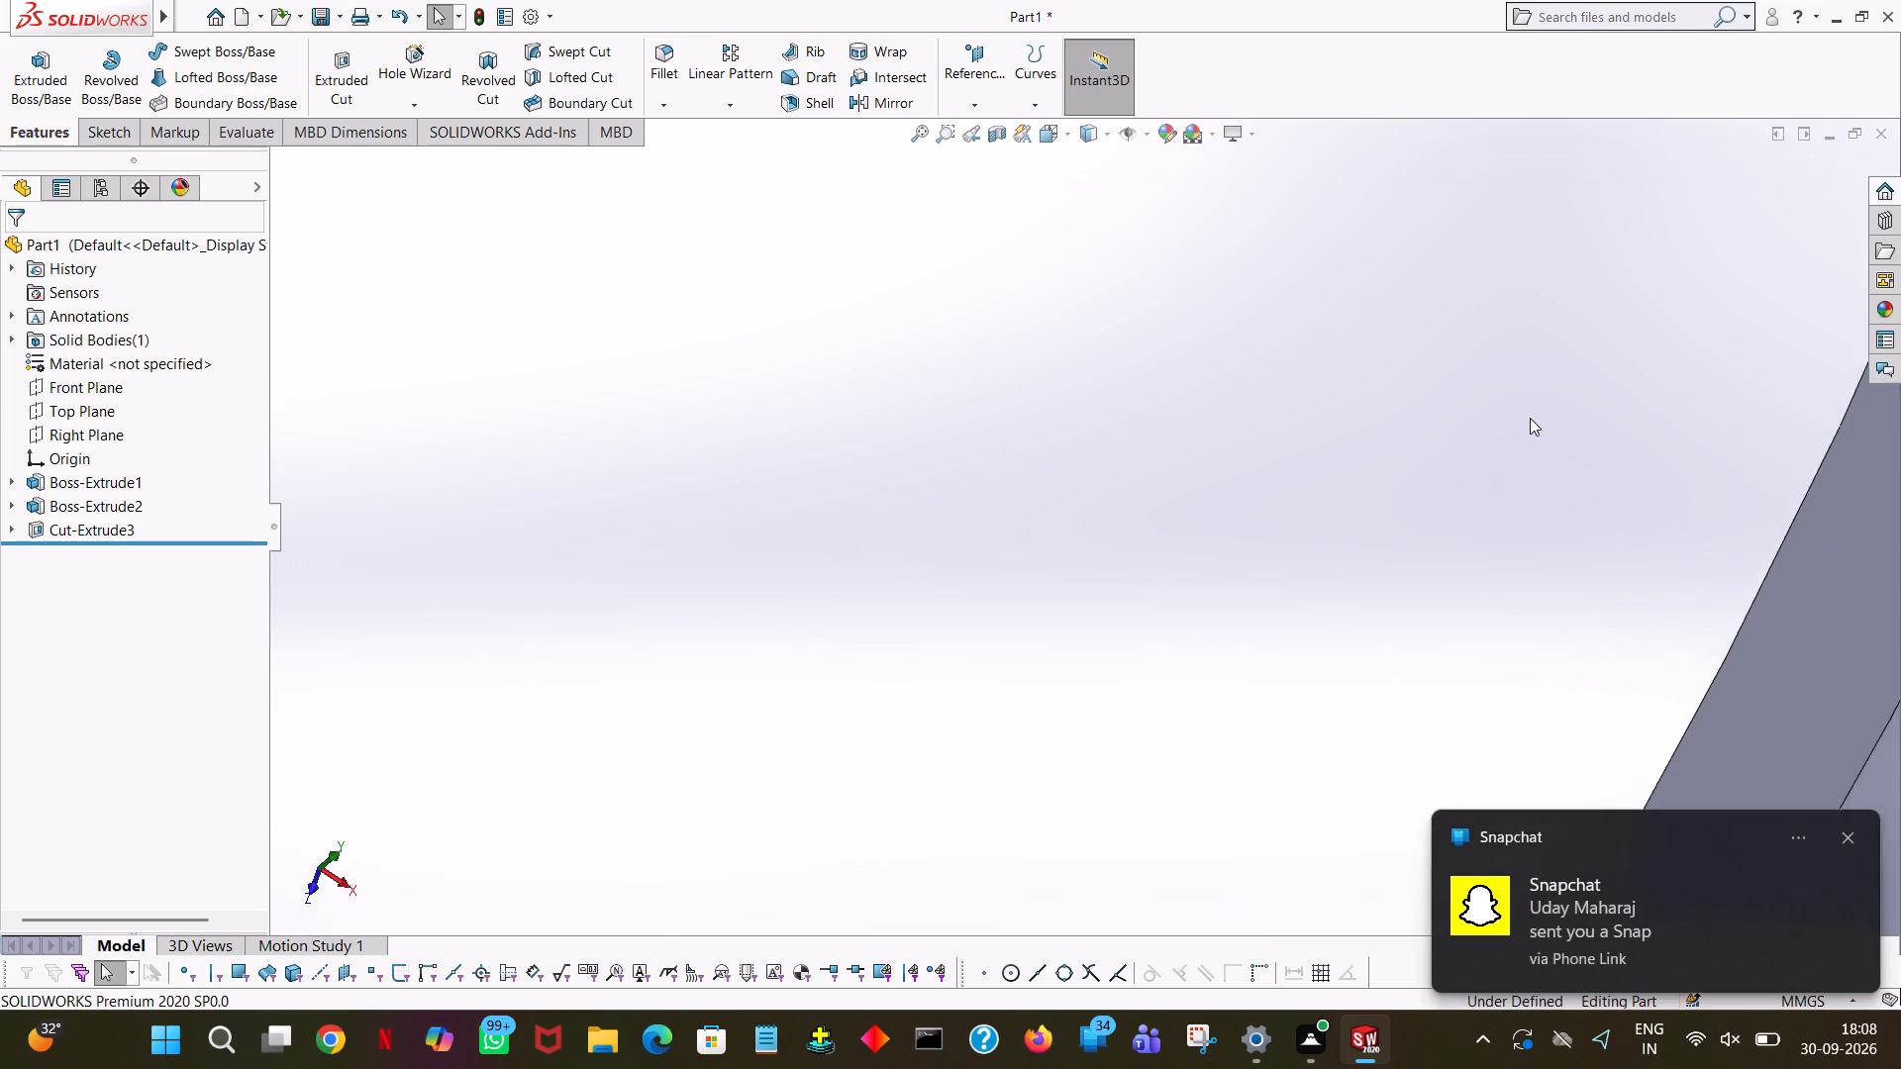
scroll(1530, 418, "down", 2, "ctrl")
scroll(1530, 418, "up", 12, "ctrl")
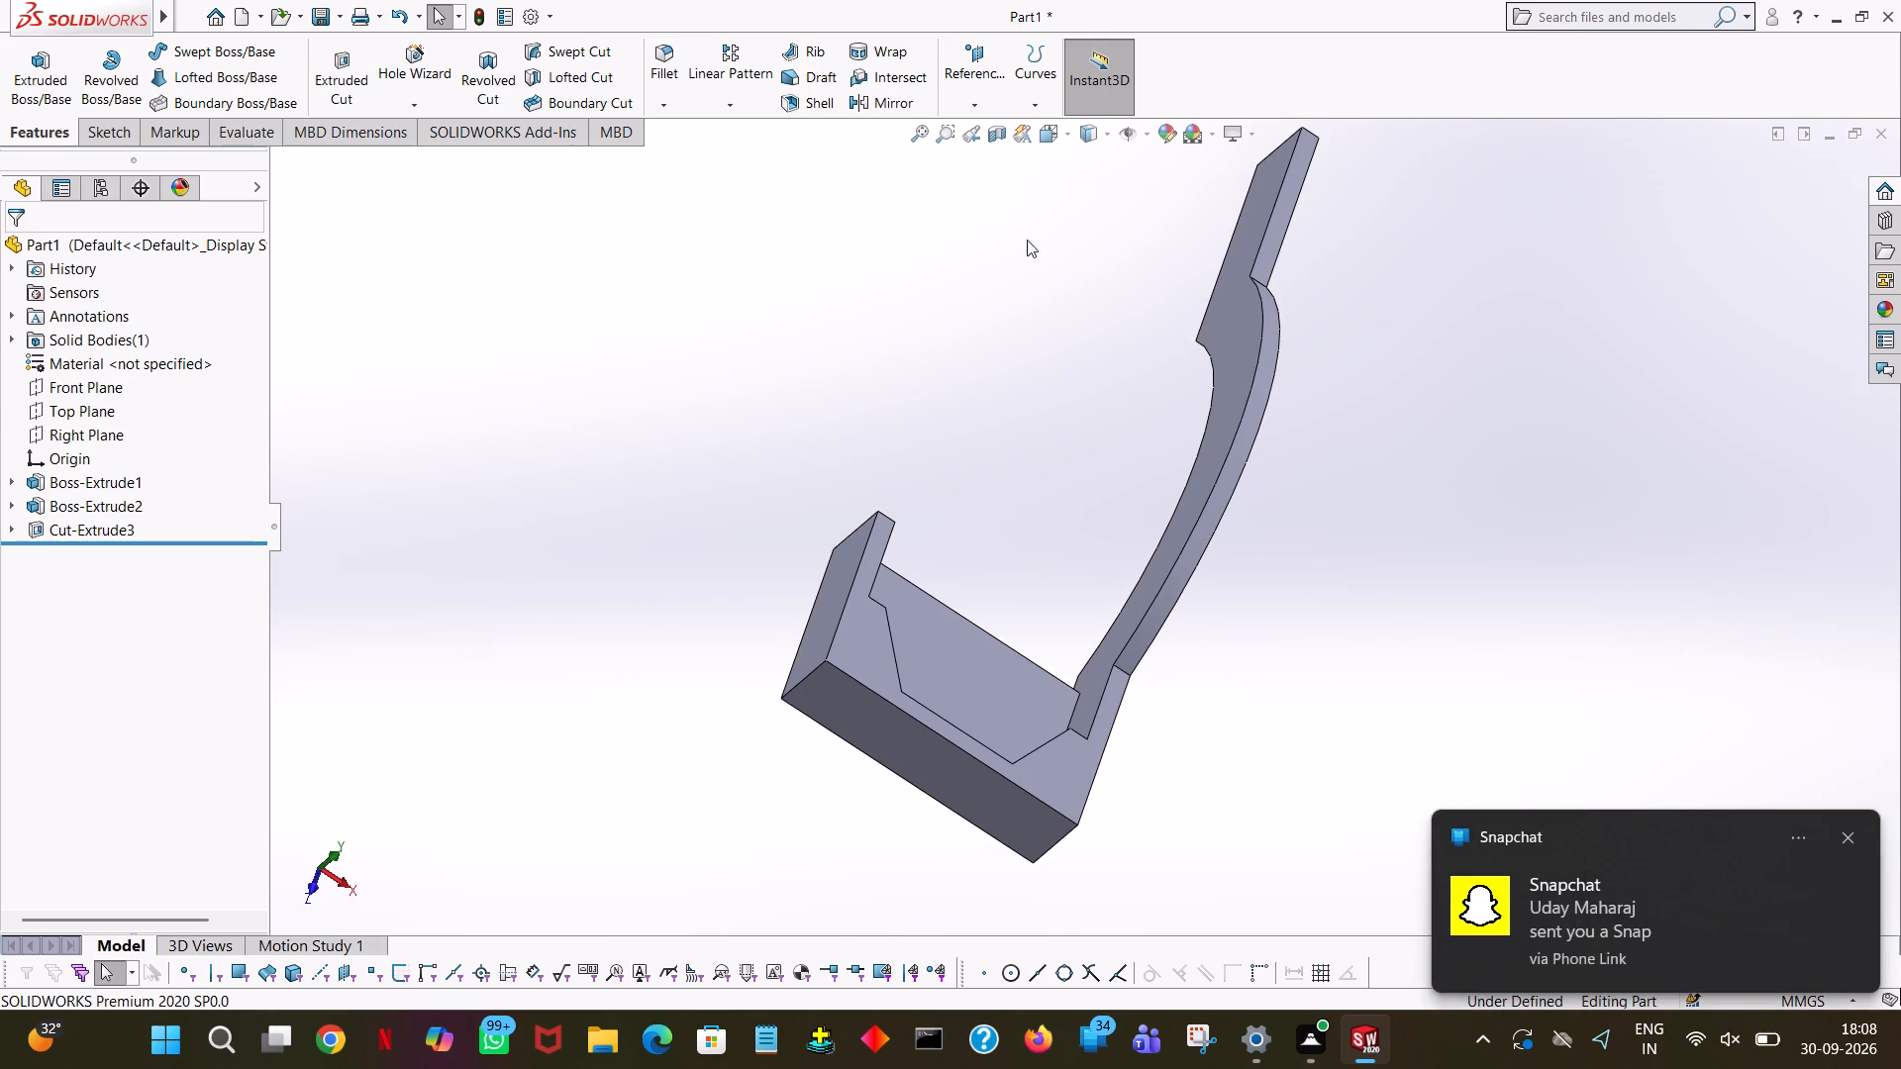
middle_click_drag(1154, 693, 1035, 473)
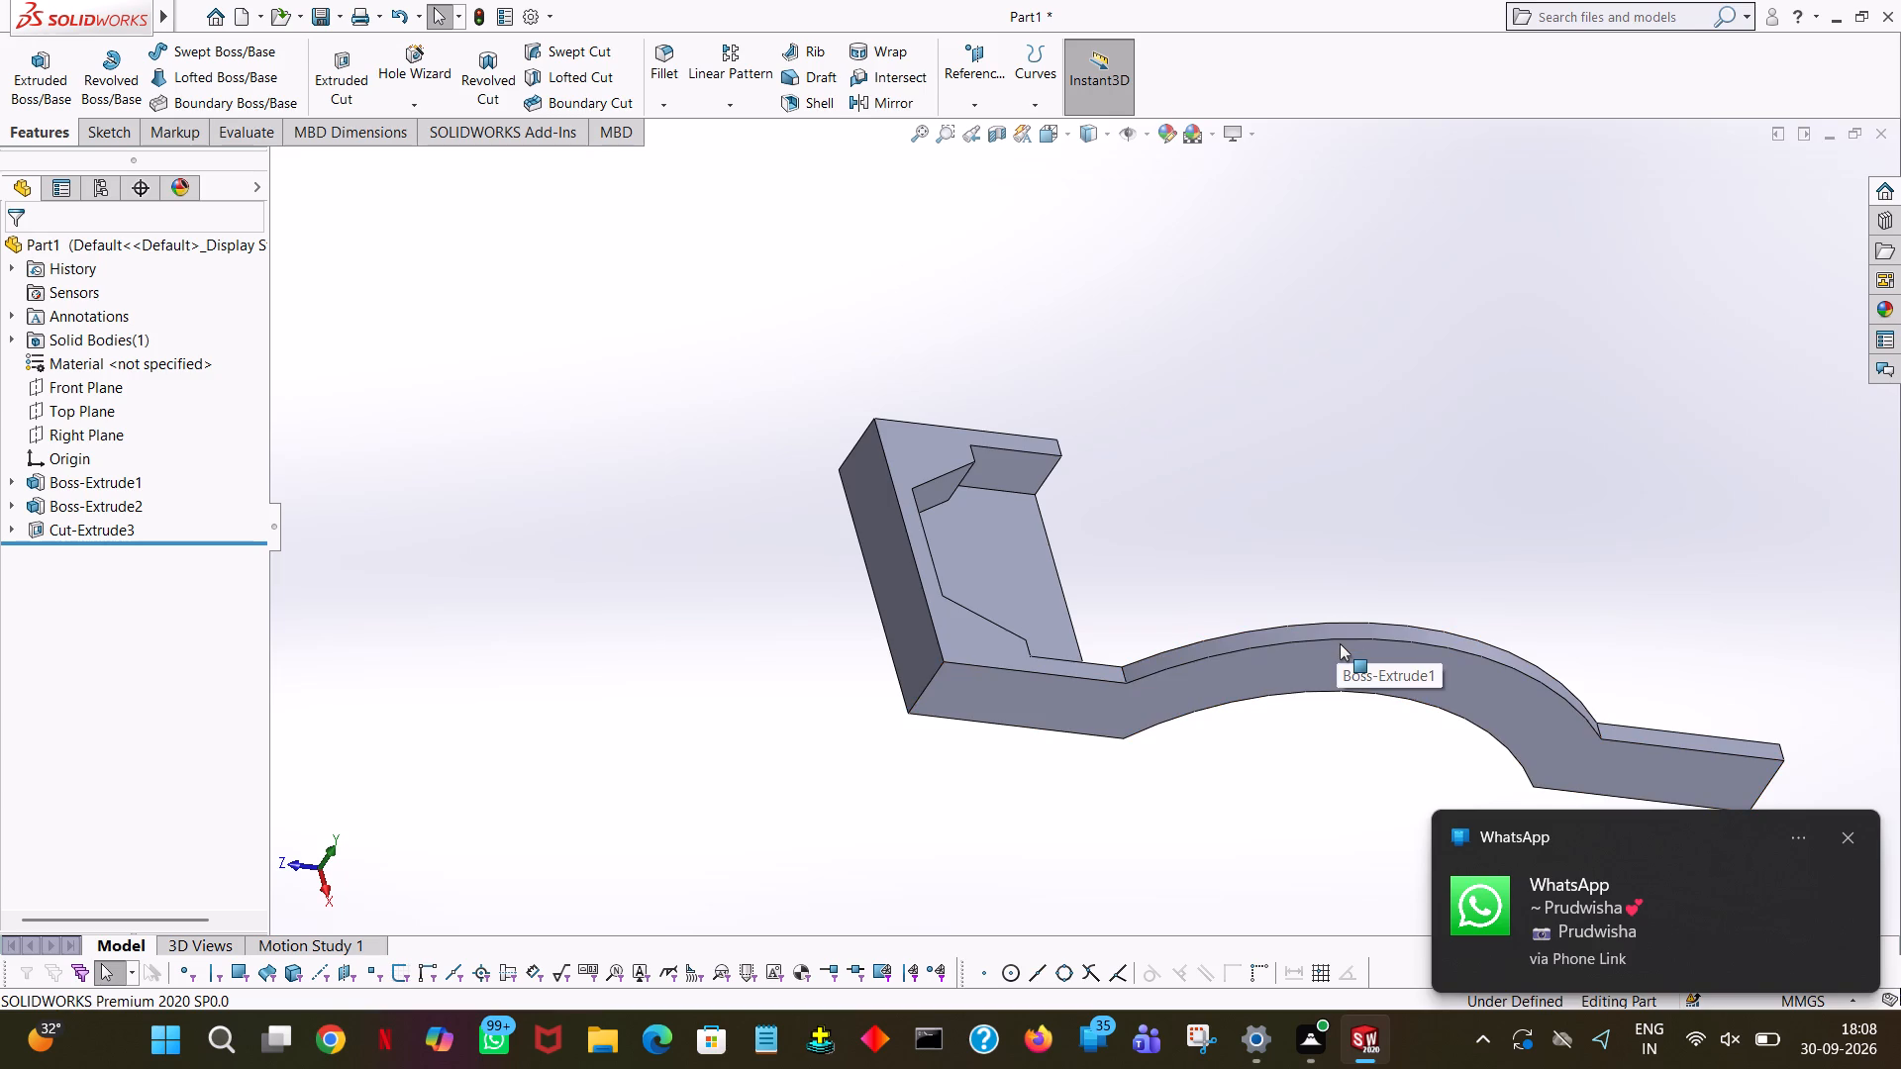
left_click(1428, 707)
left_click(1132, 419)
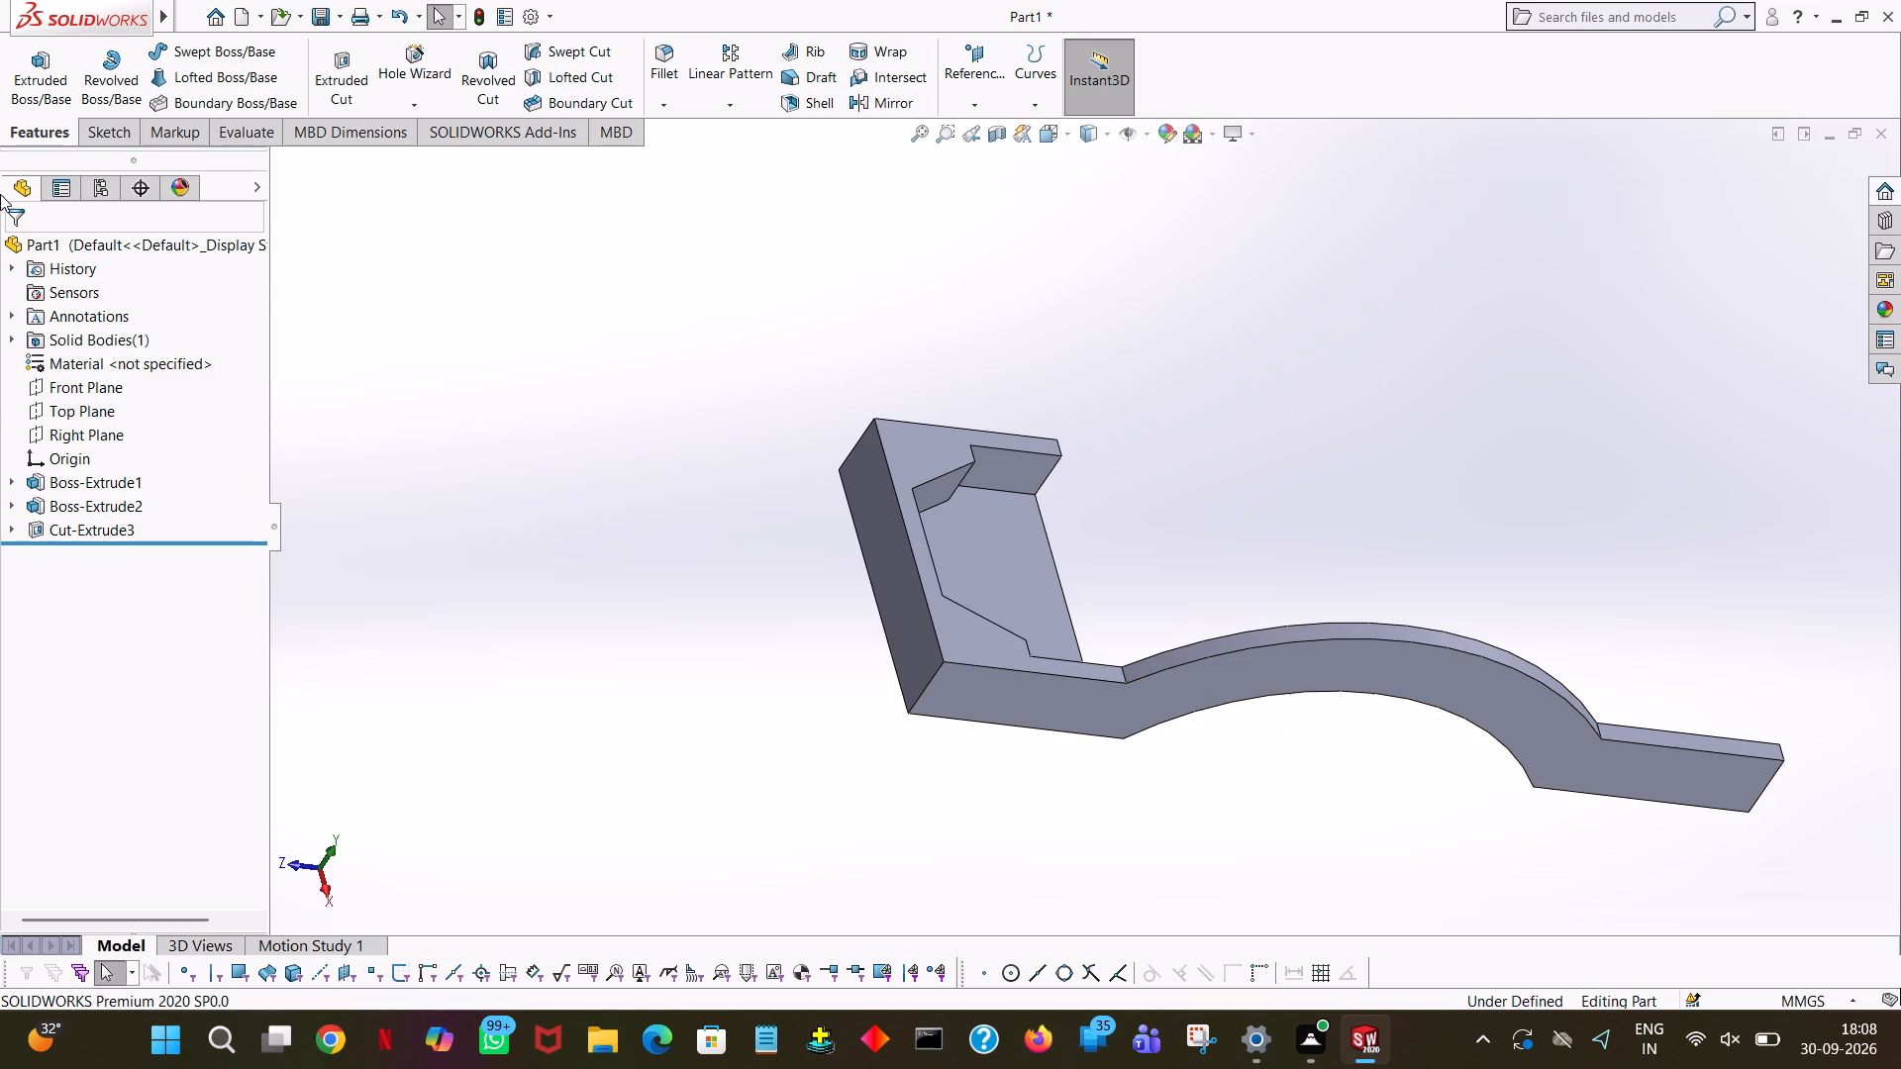
Start a boss extrude sketch on the arched profile's side face and draw an origin-centred circle of about 72 mm radius along the inner arch.
left_click(54, 64)
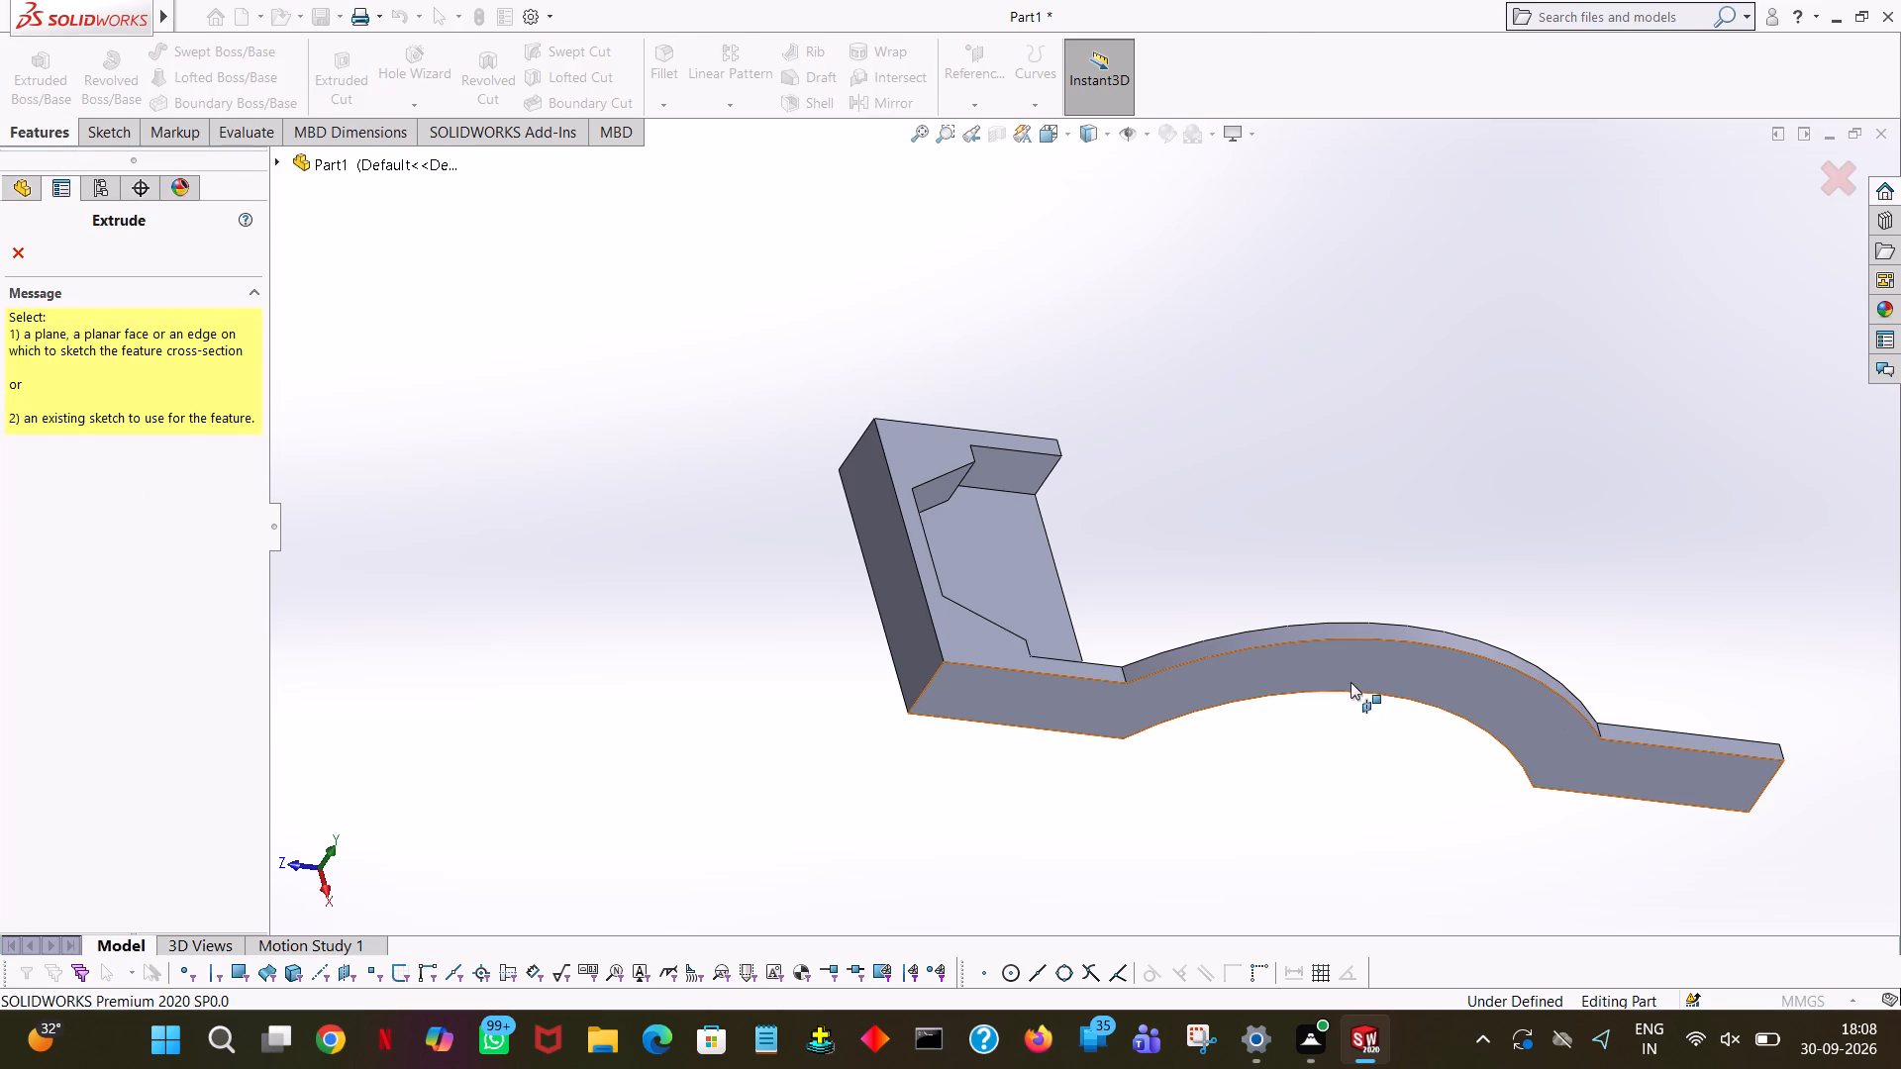
left_click(1351, 682)
key("space")
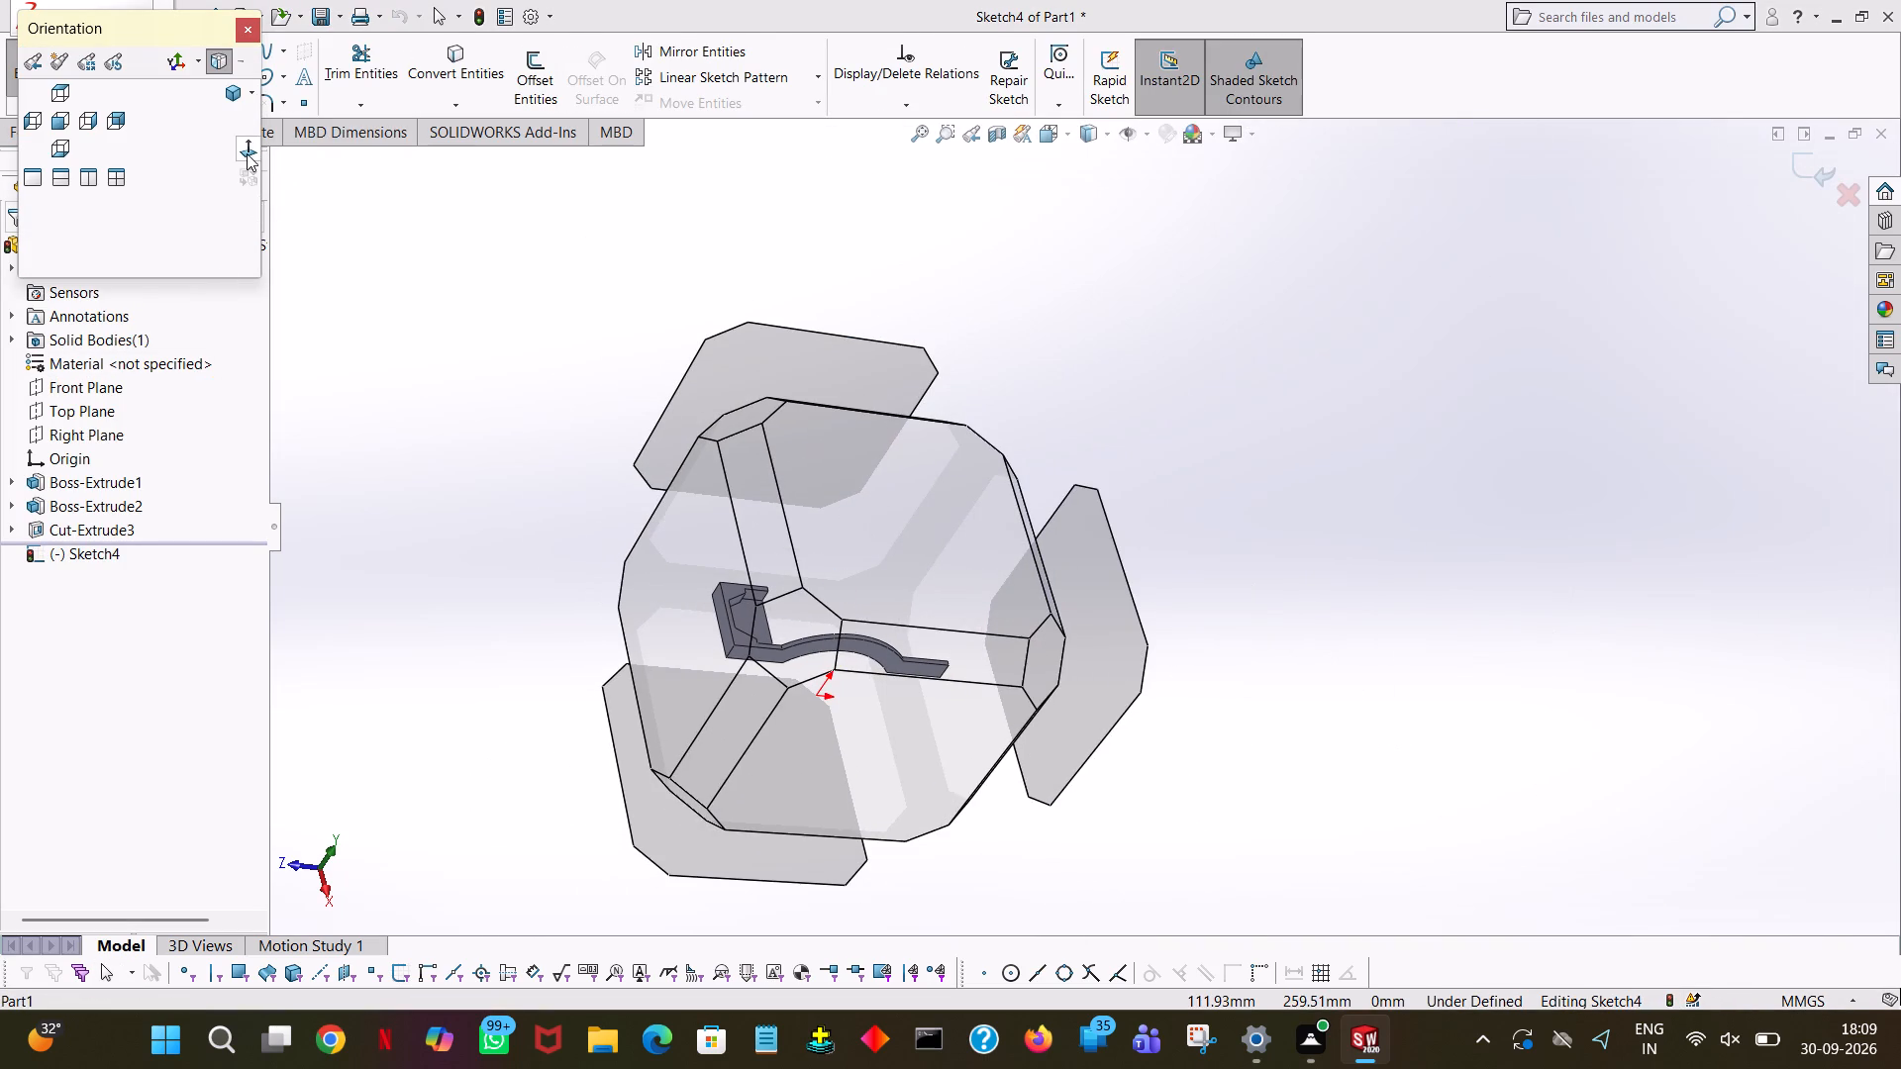
left_click(247, 151)
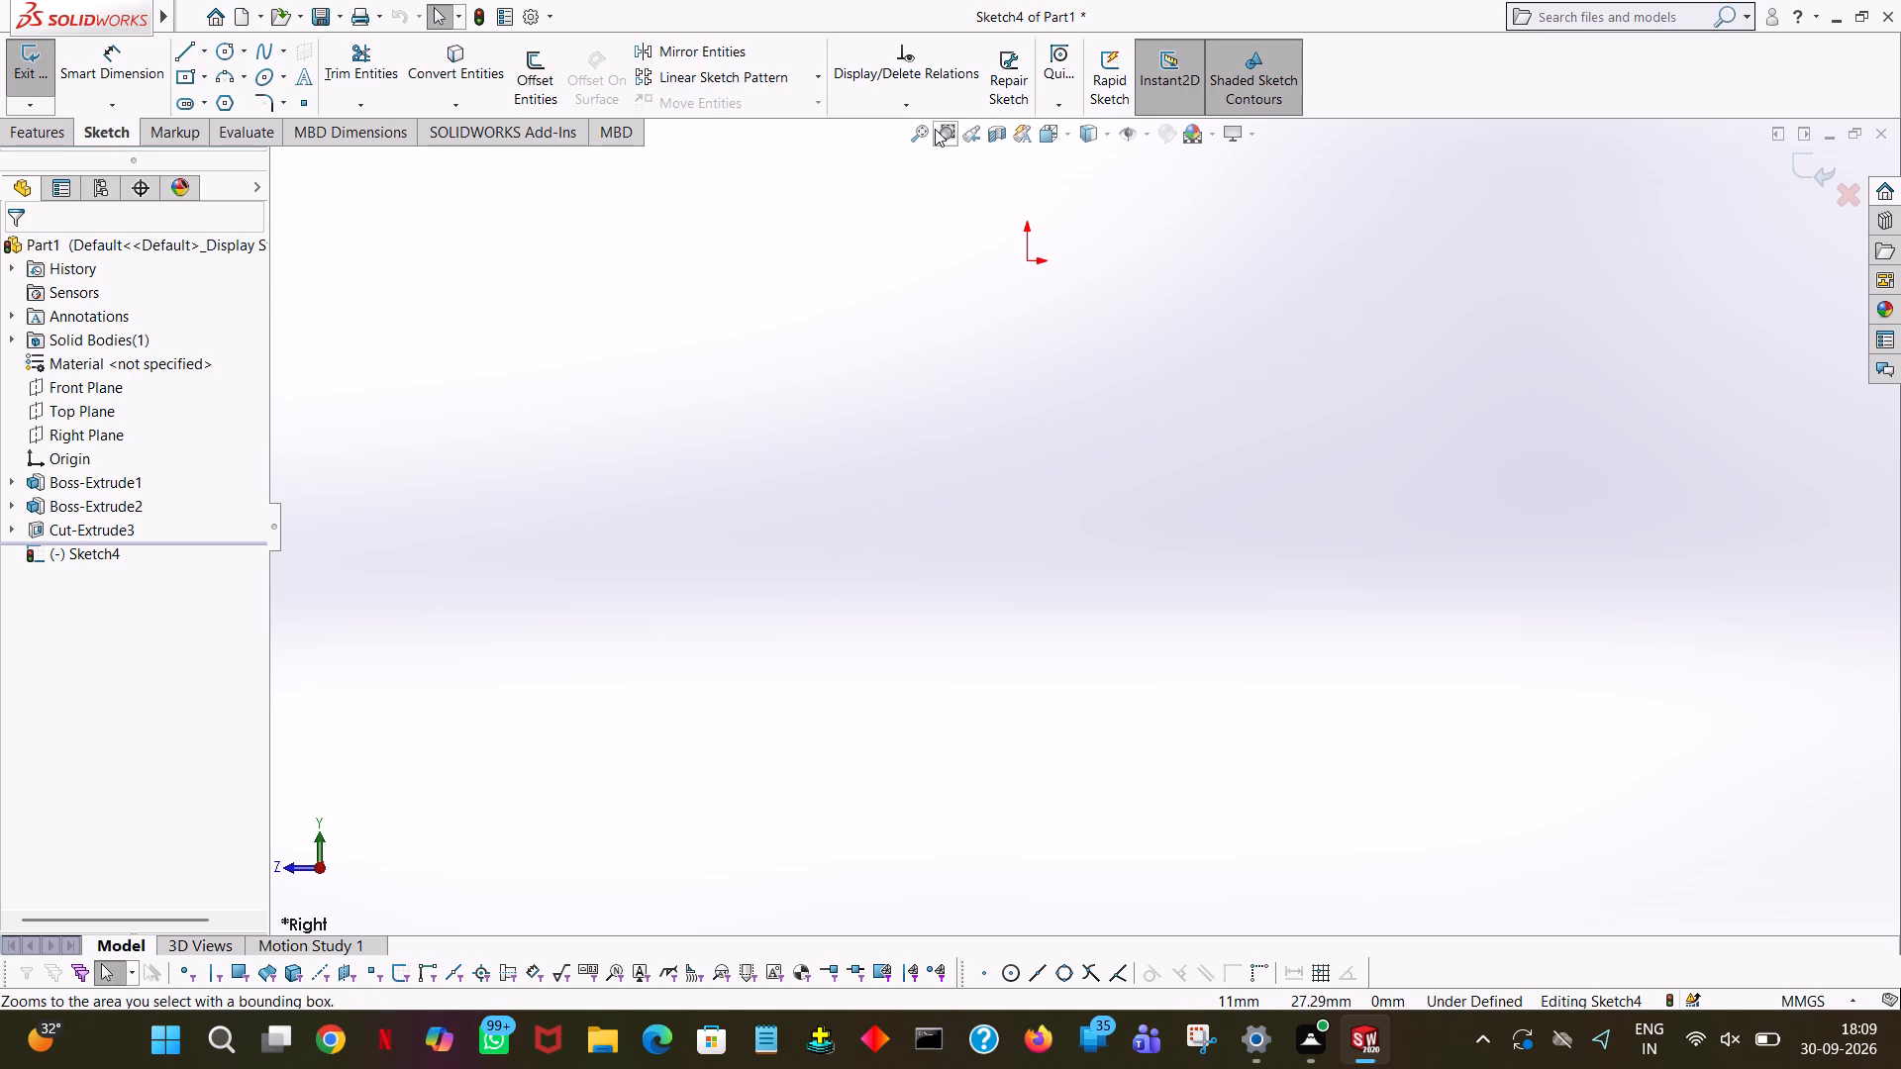
left_click(924, 129)
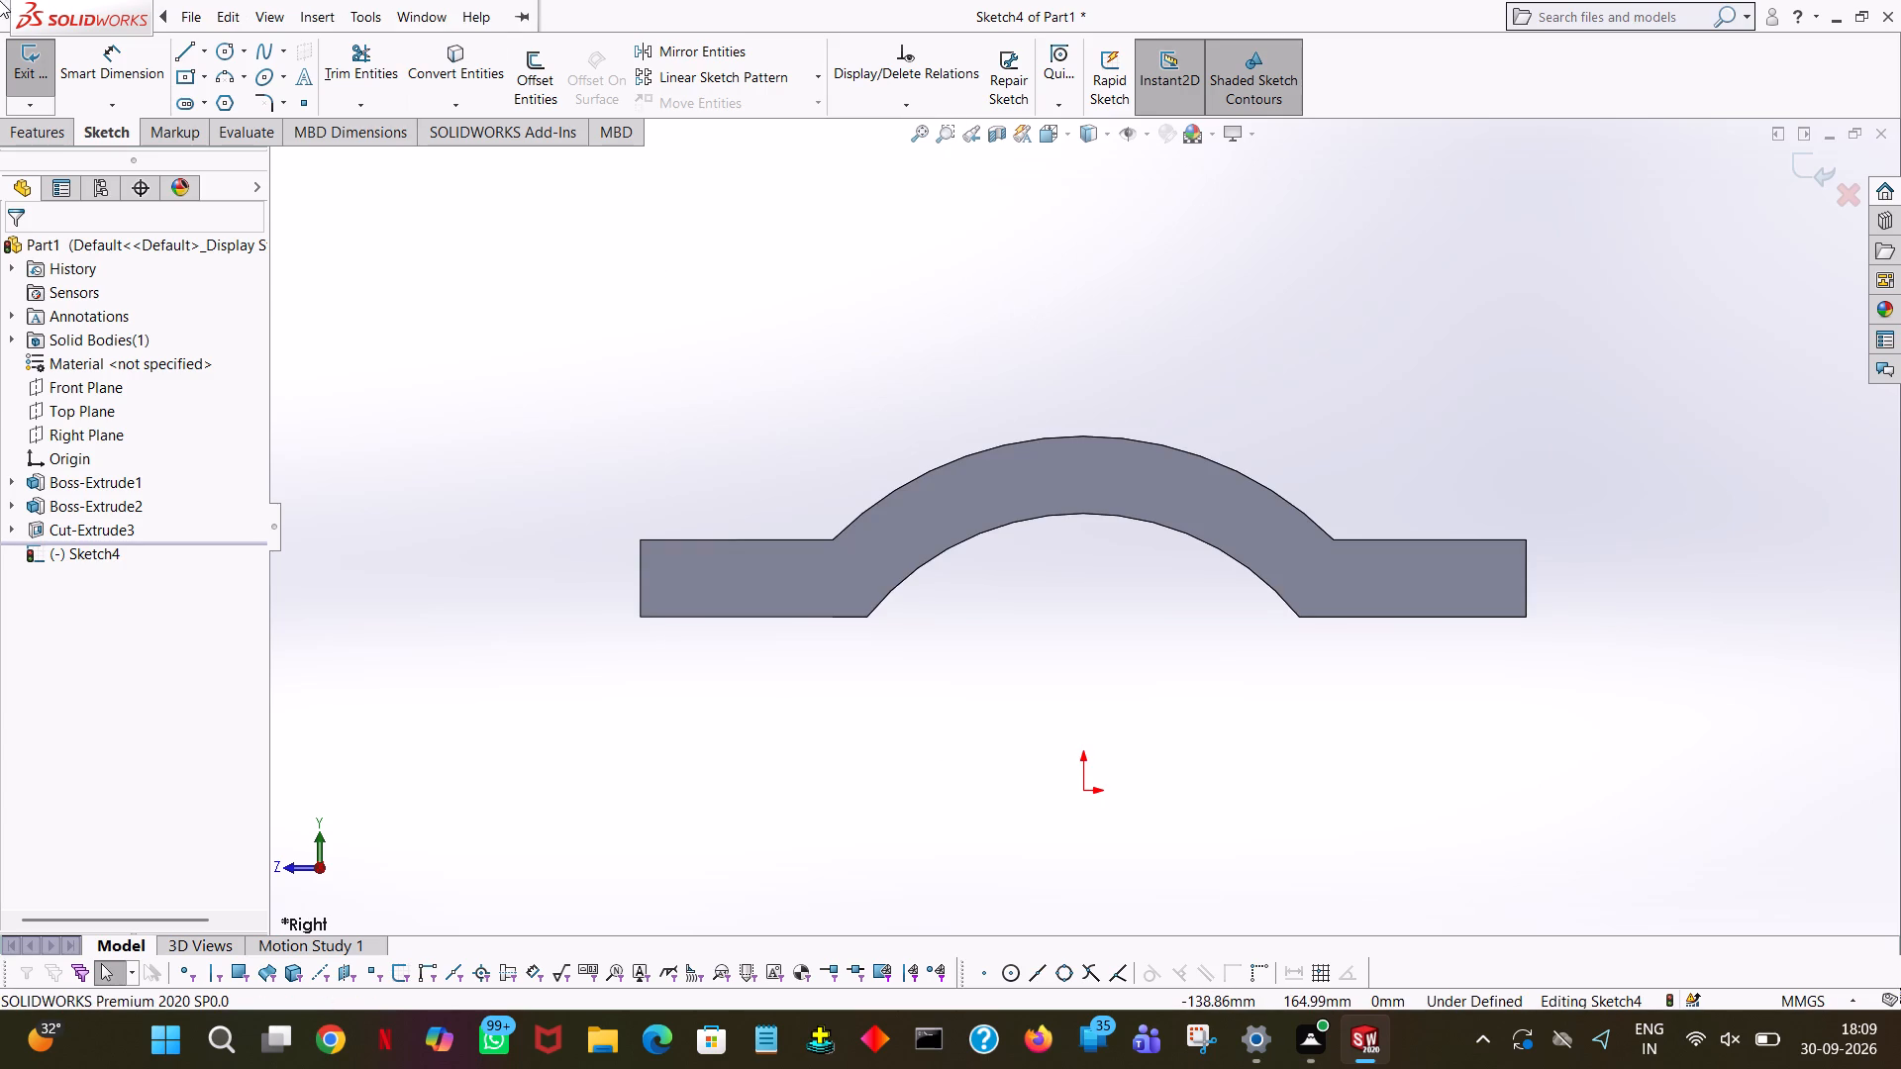
left_click(233, 47)
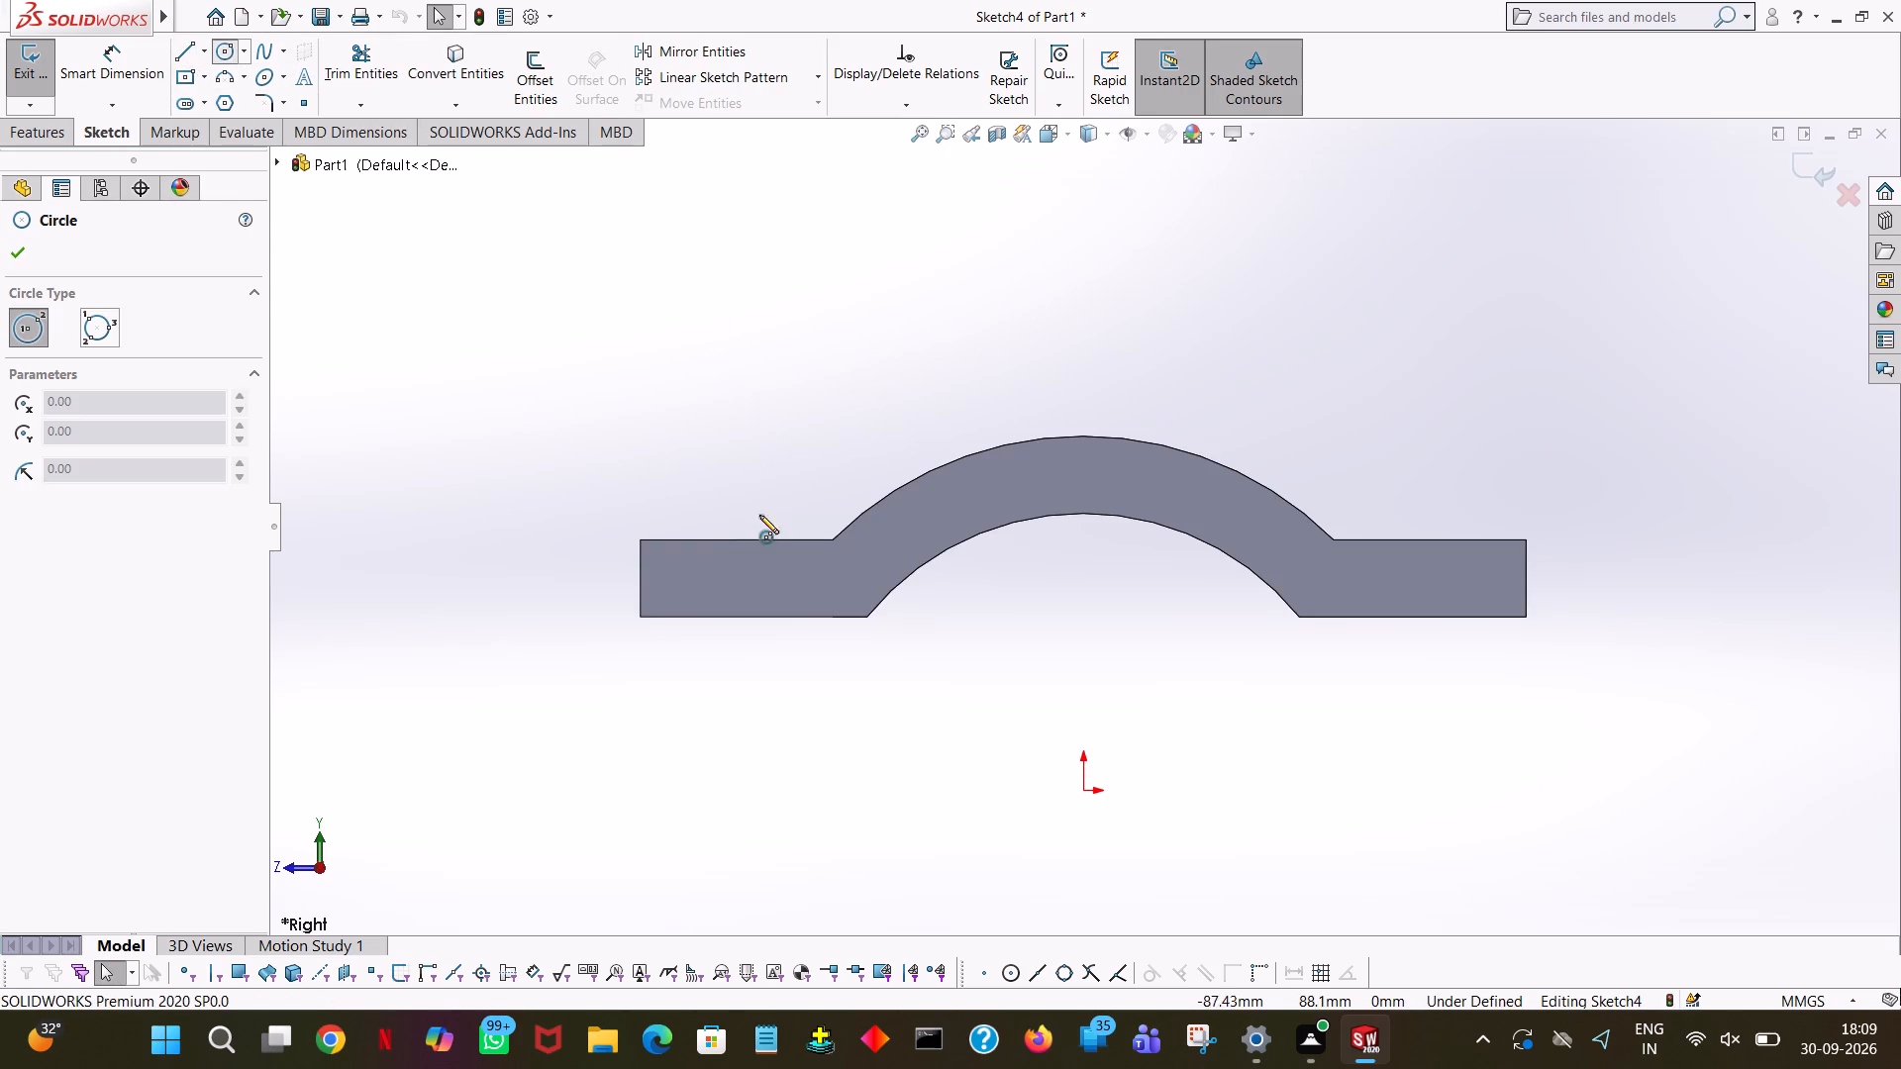
left_click(1083, 790)
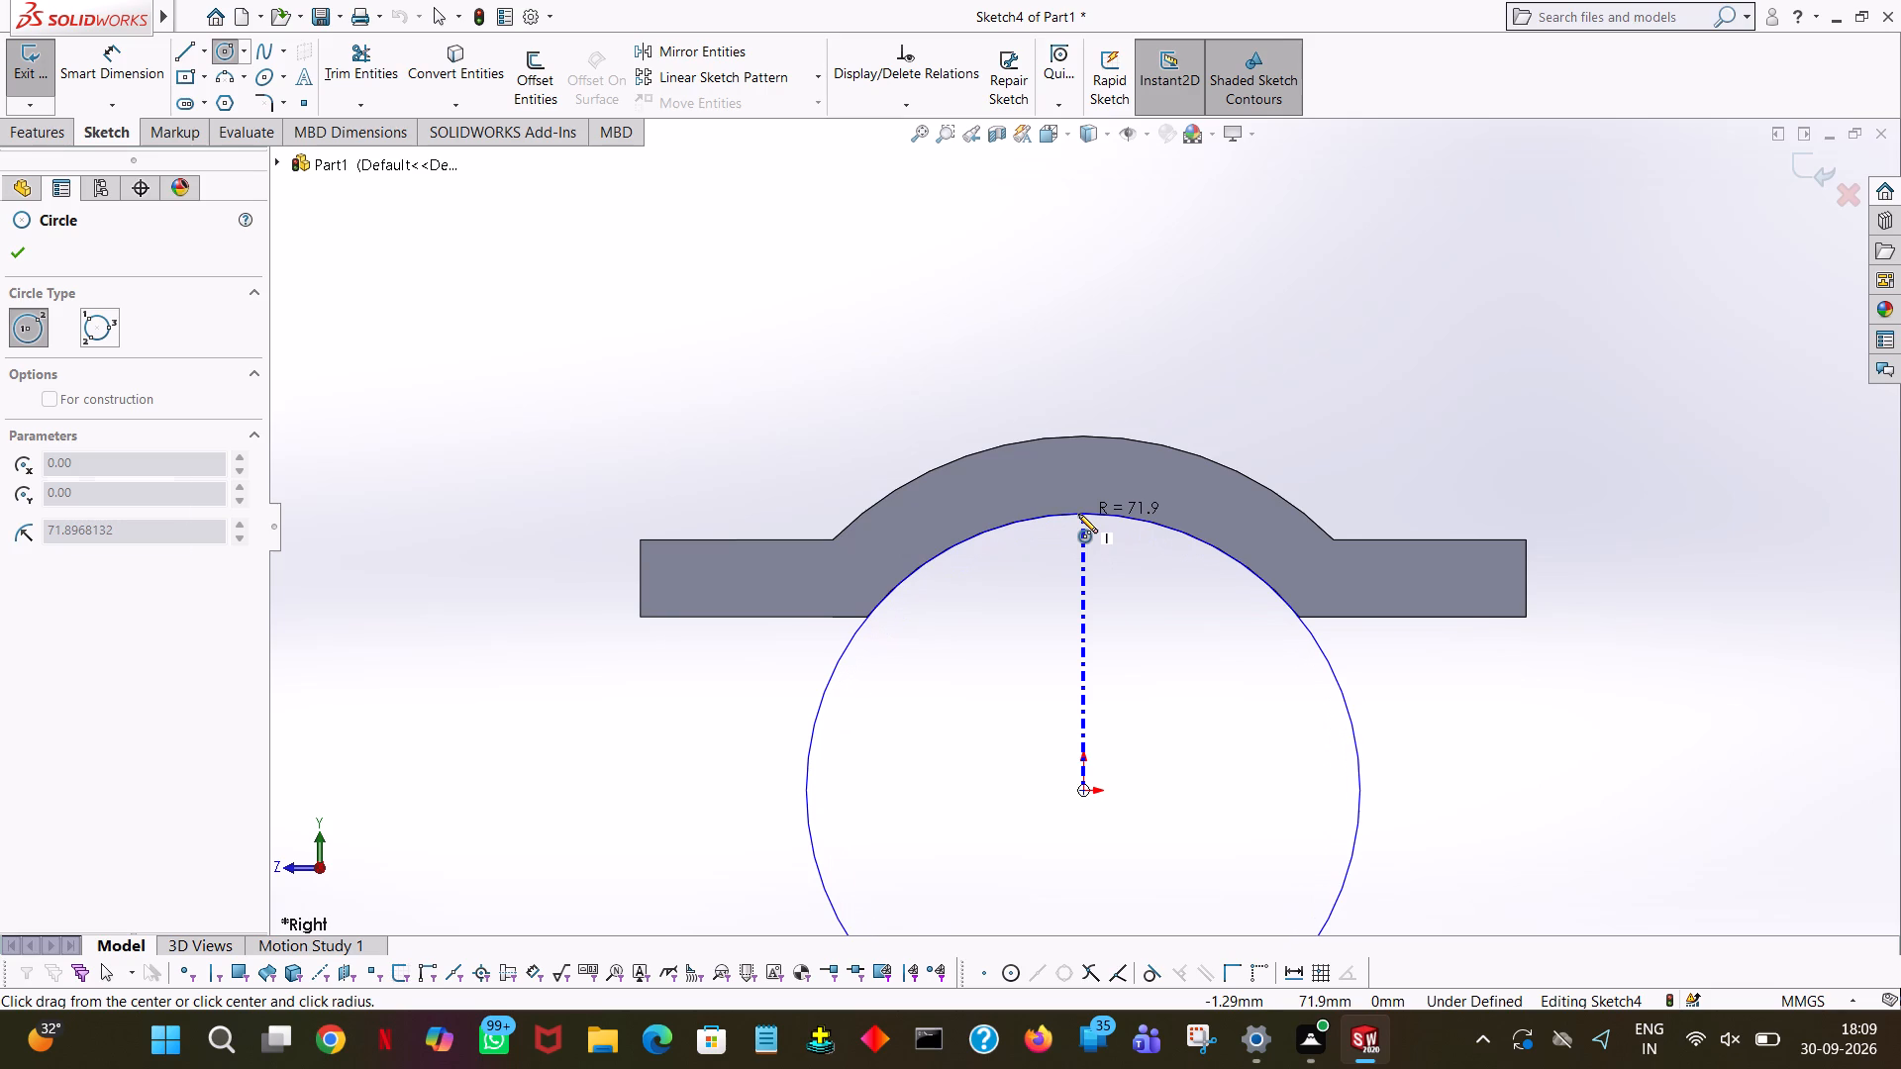
left_click(1078, 514)
right_click(1078, 514)
left_click(1097, 525)
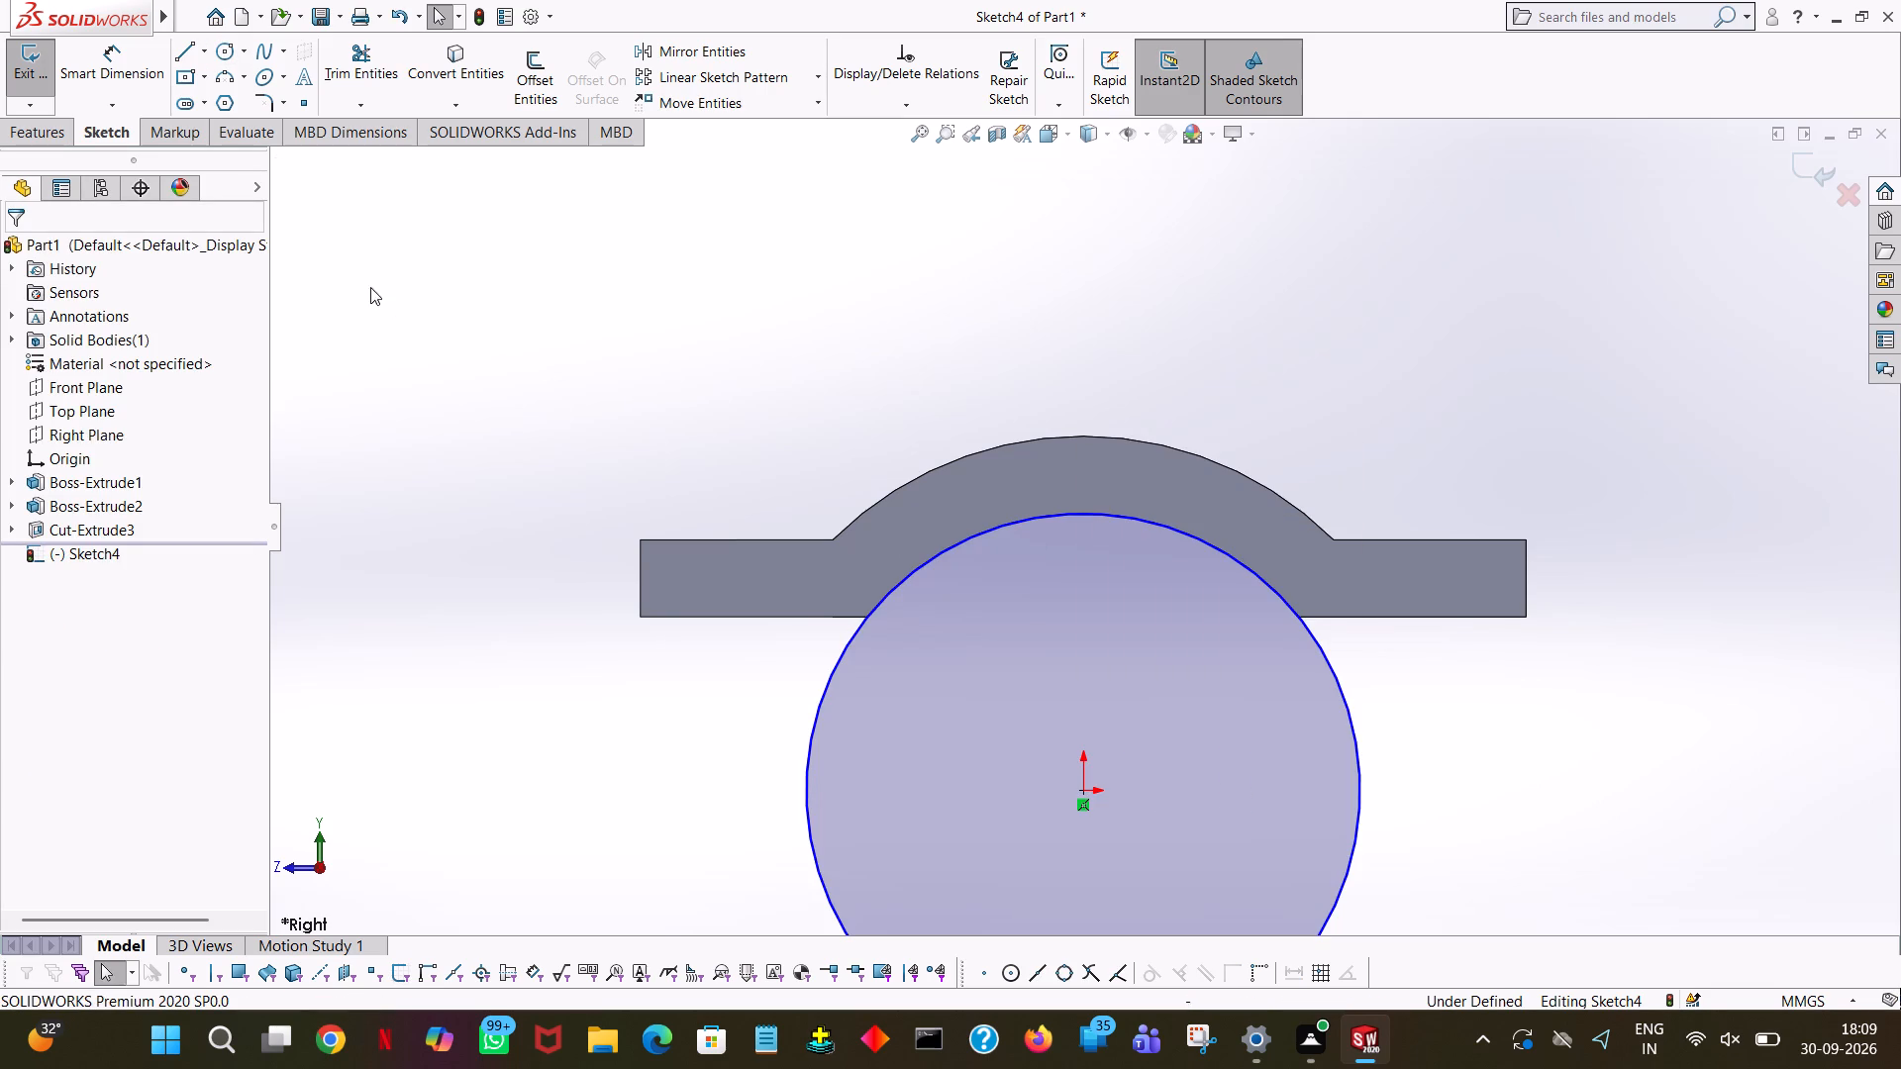
Sketch a horizontal line across the circle joining the two lower ends of the inner arch.
left_click(183, 53)
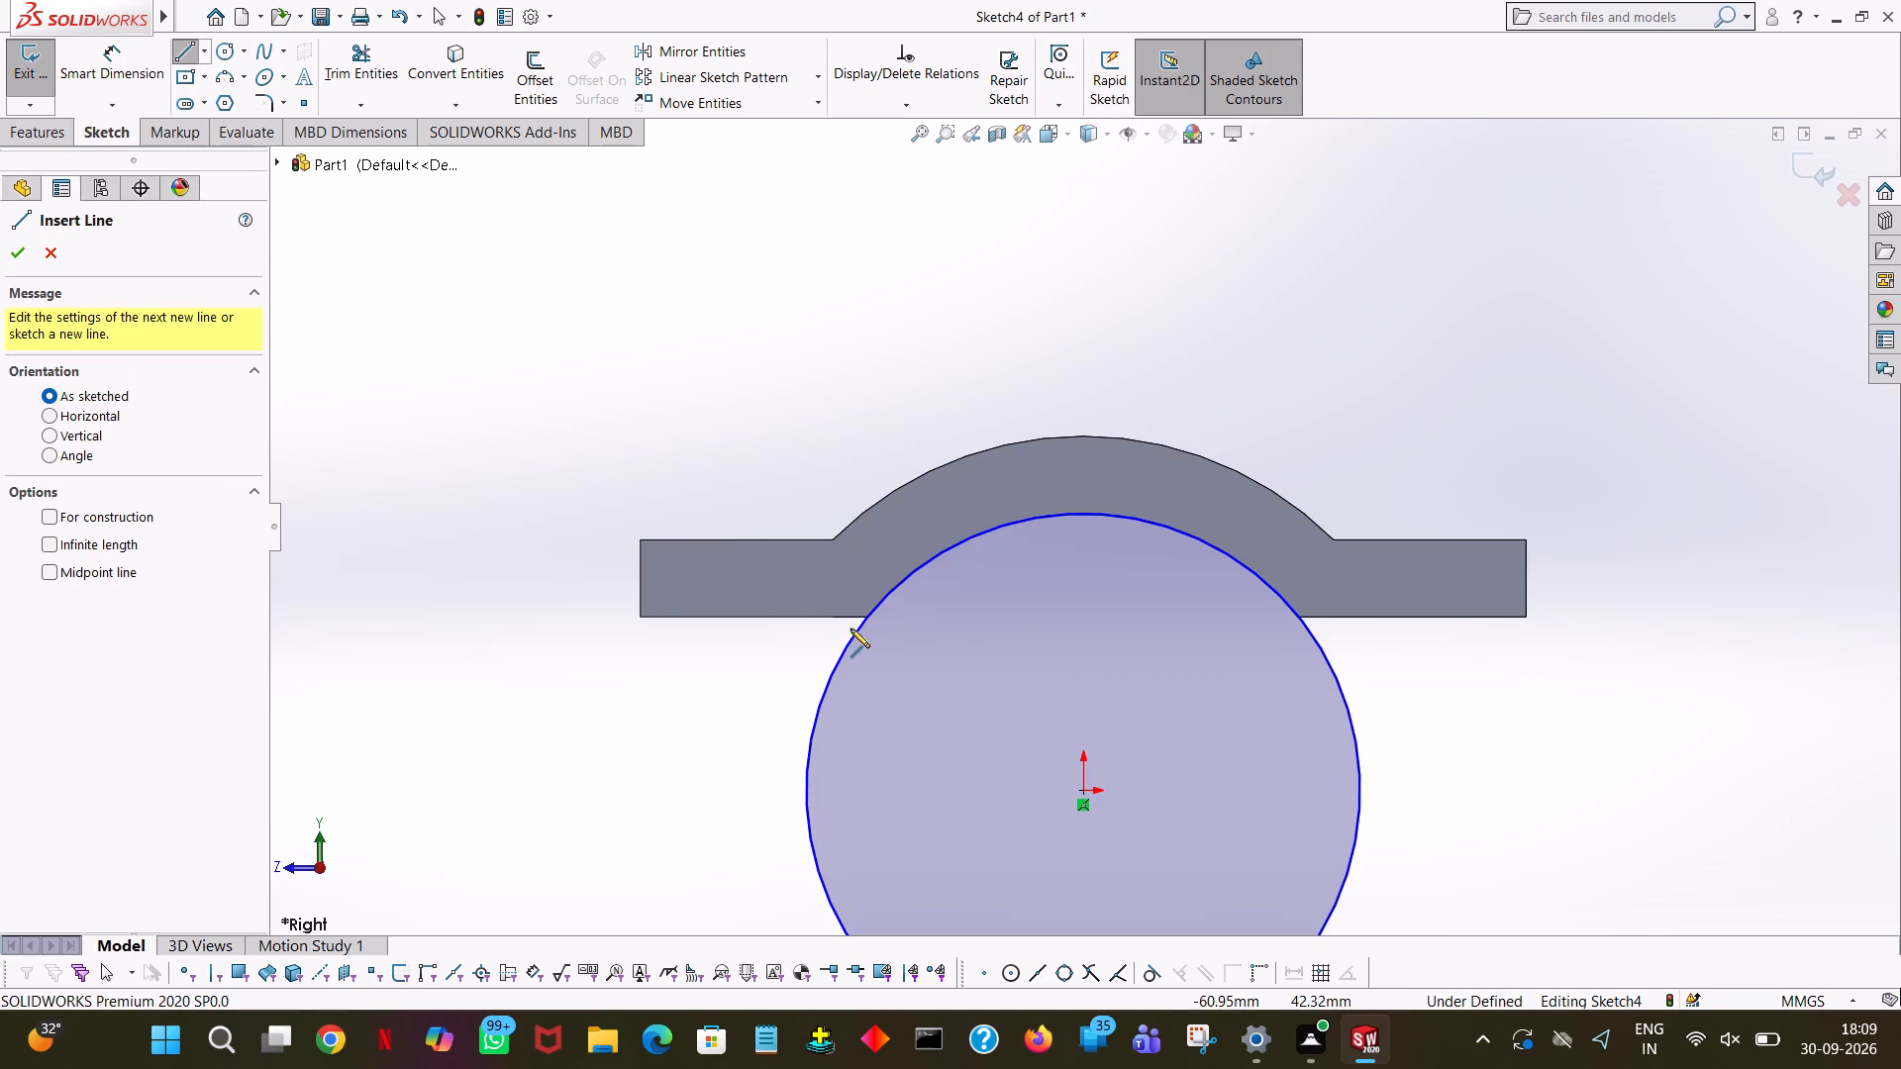
left_click(868, 617)
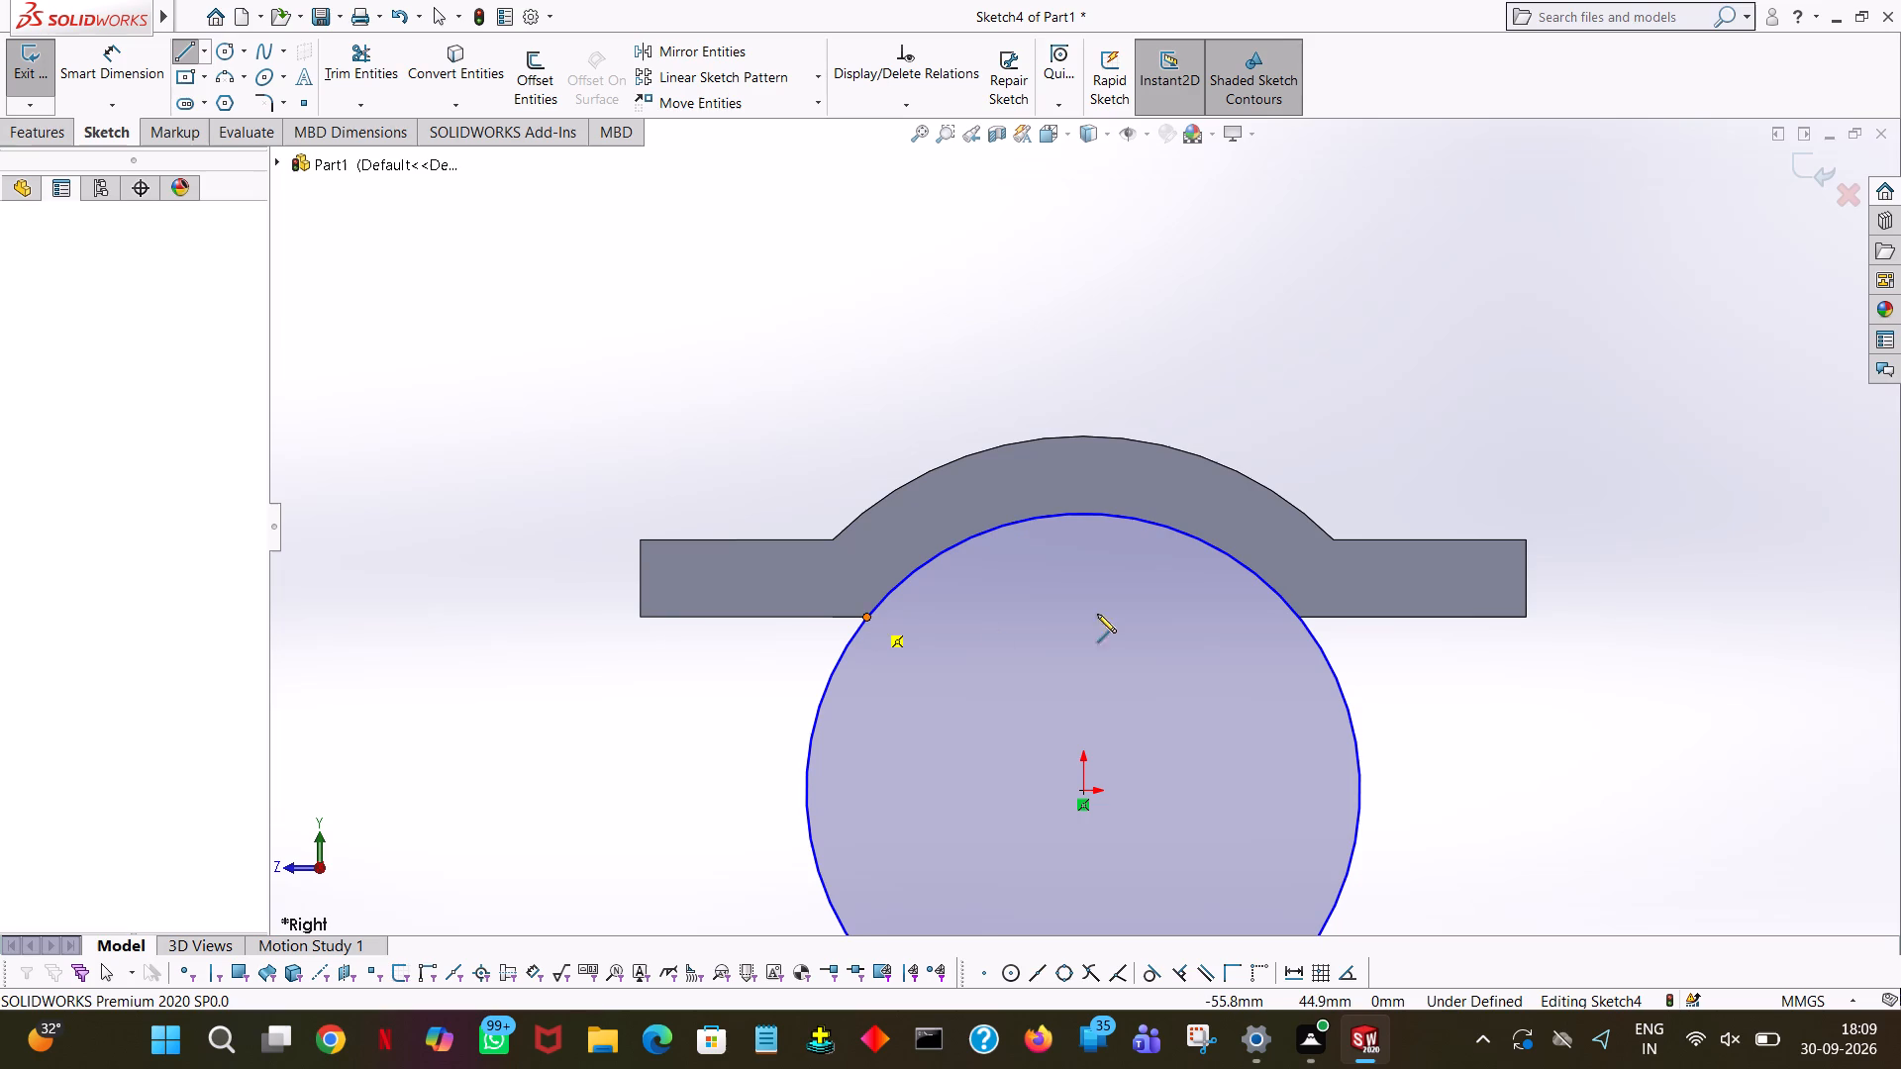
left_click(1298, 618)
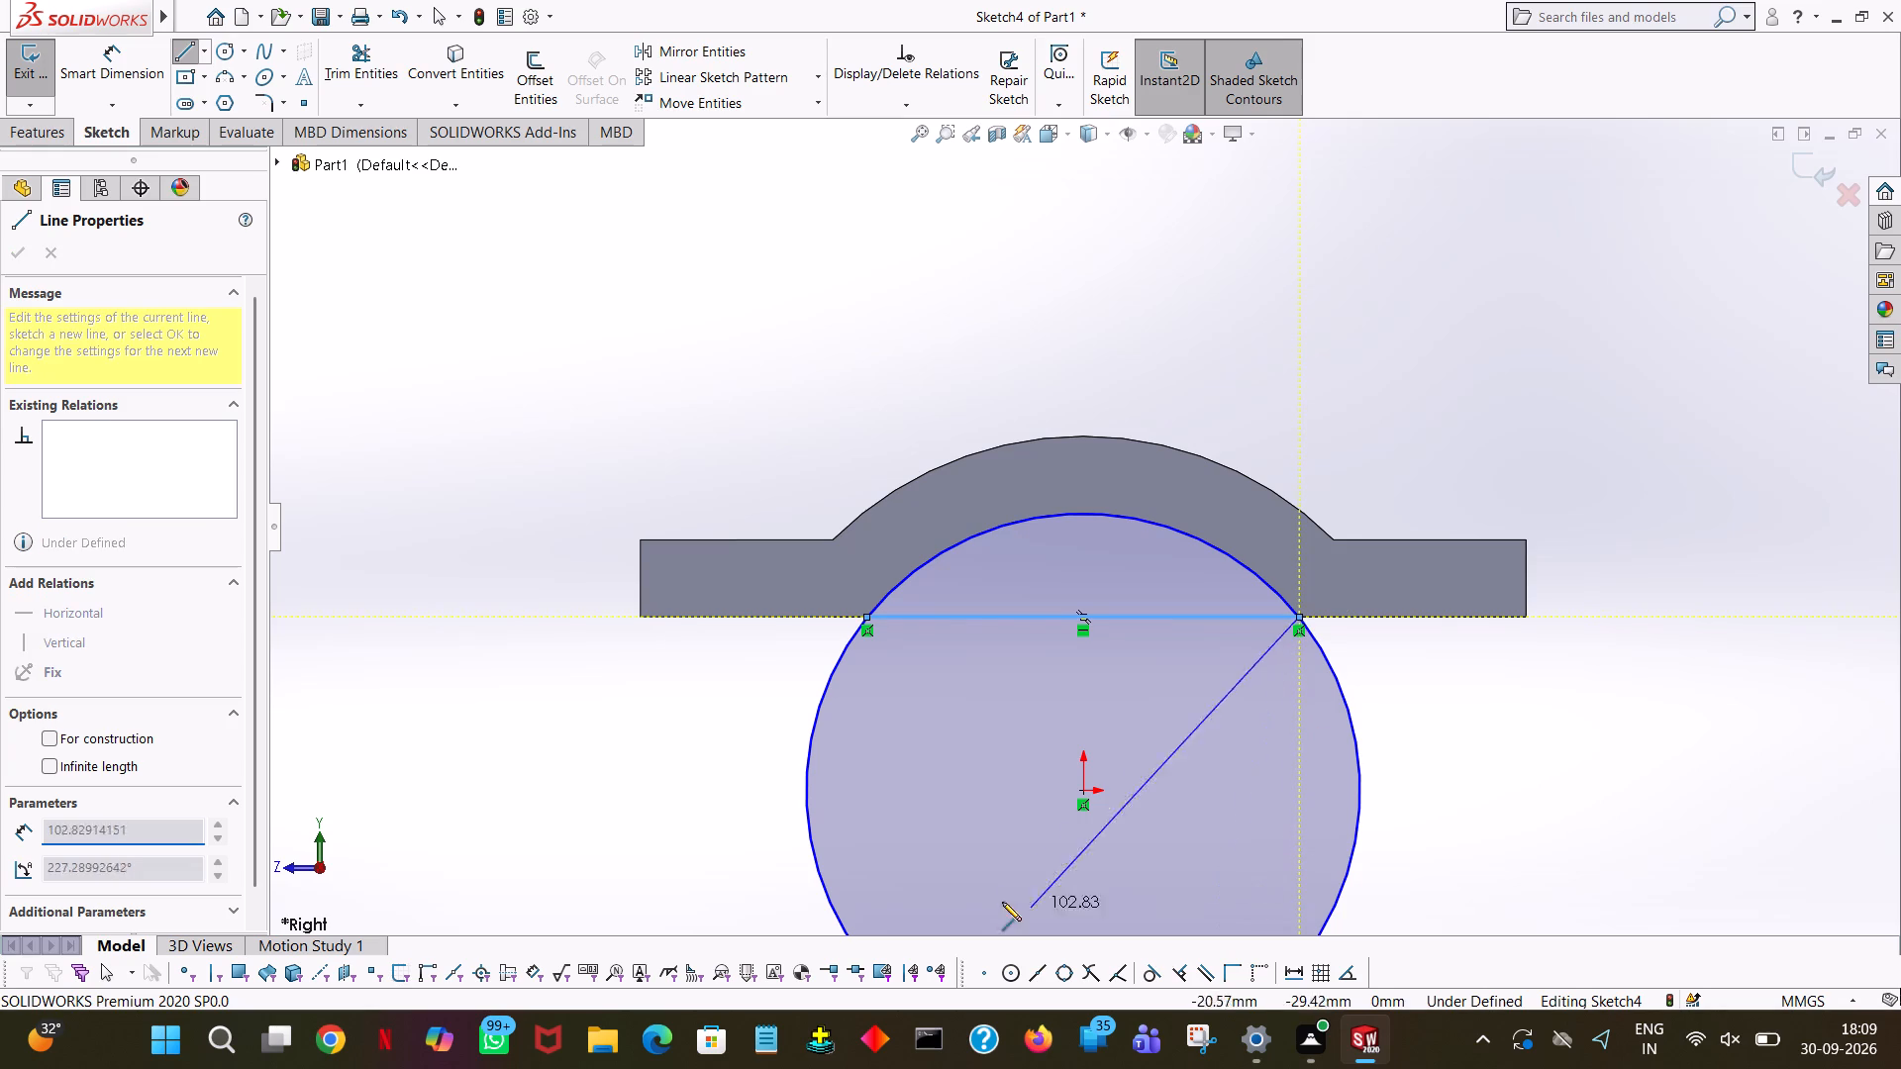
right_click(1226, 718)
left_click(1312, 735)
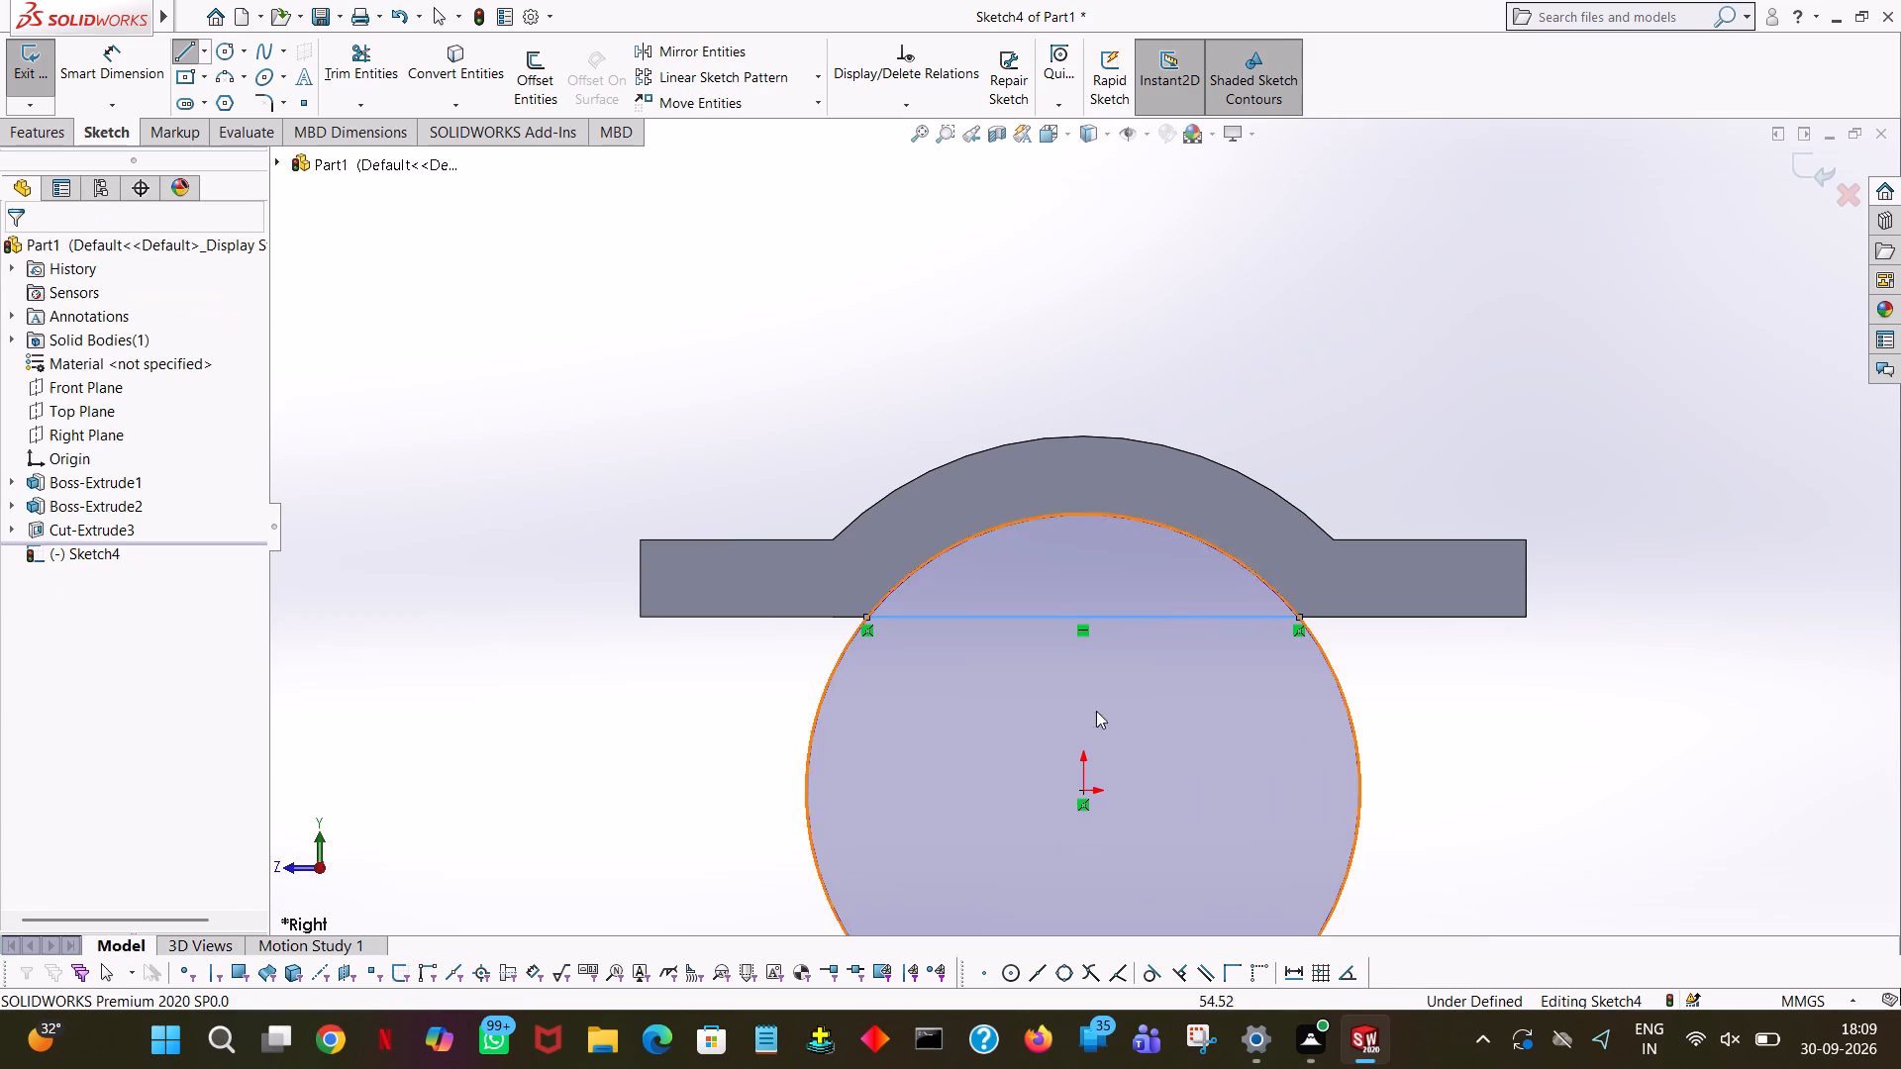
Trim away the circle's lower portion and the horizontal line, keeping only the arc along the inner arch.
left_click(371, 72)
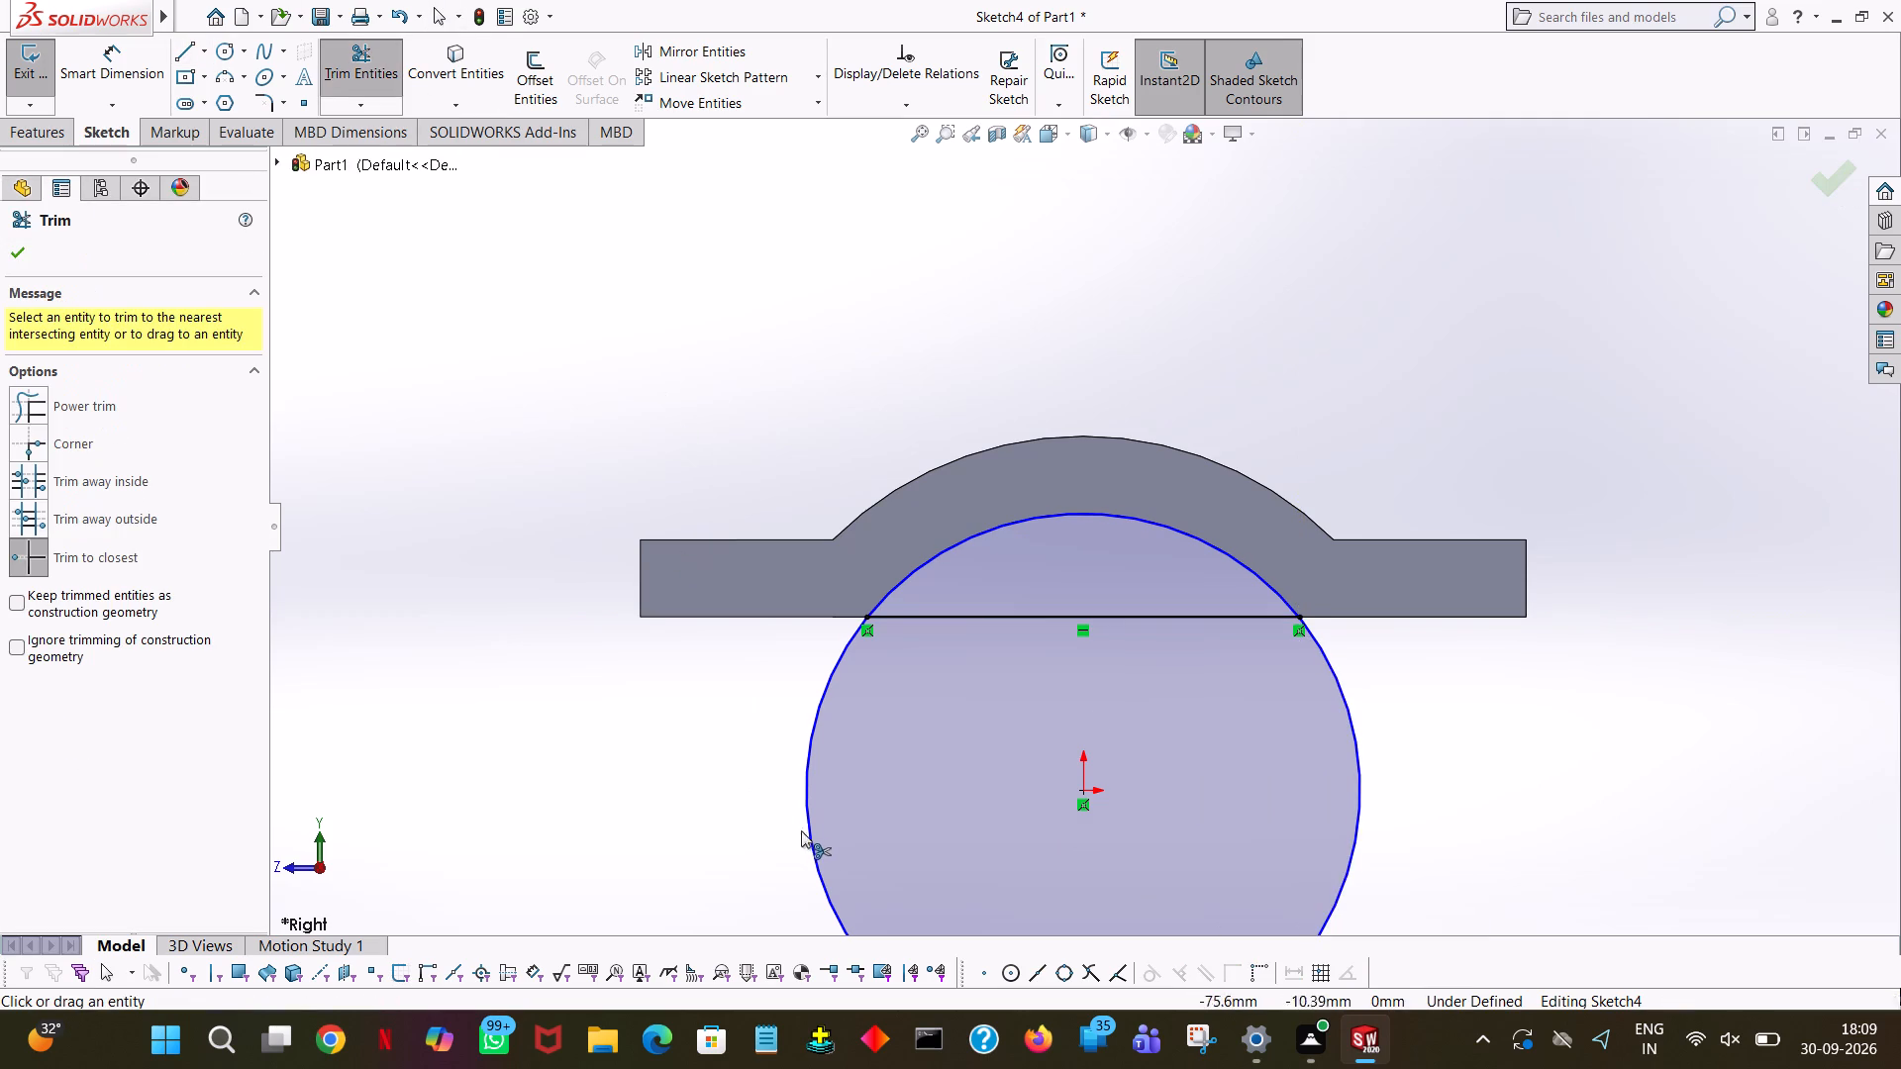
left_click(815, 831)
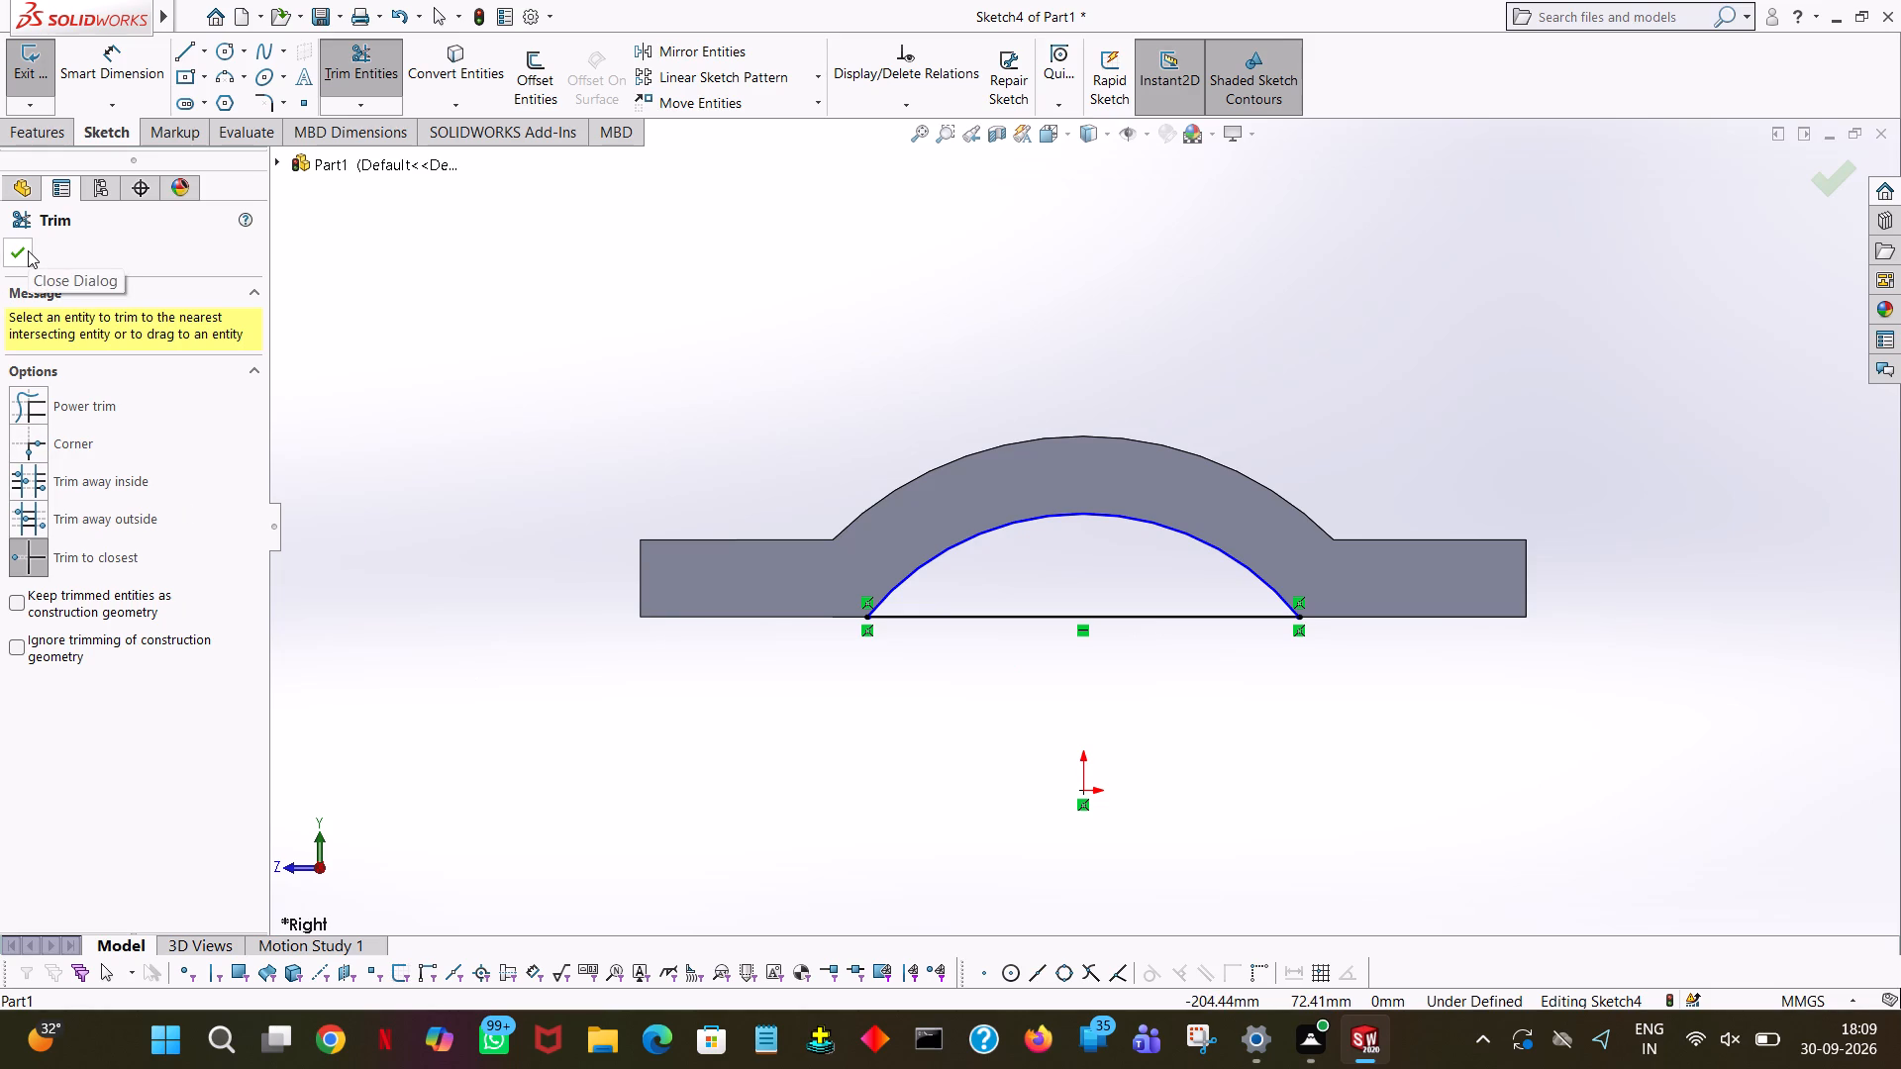
left_click(926, 620)
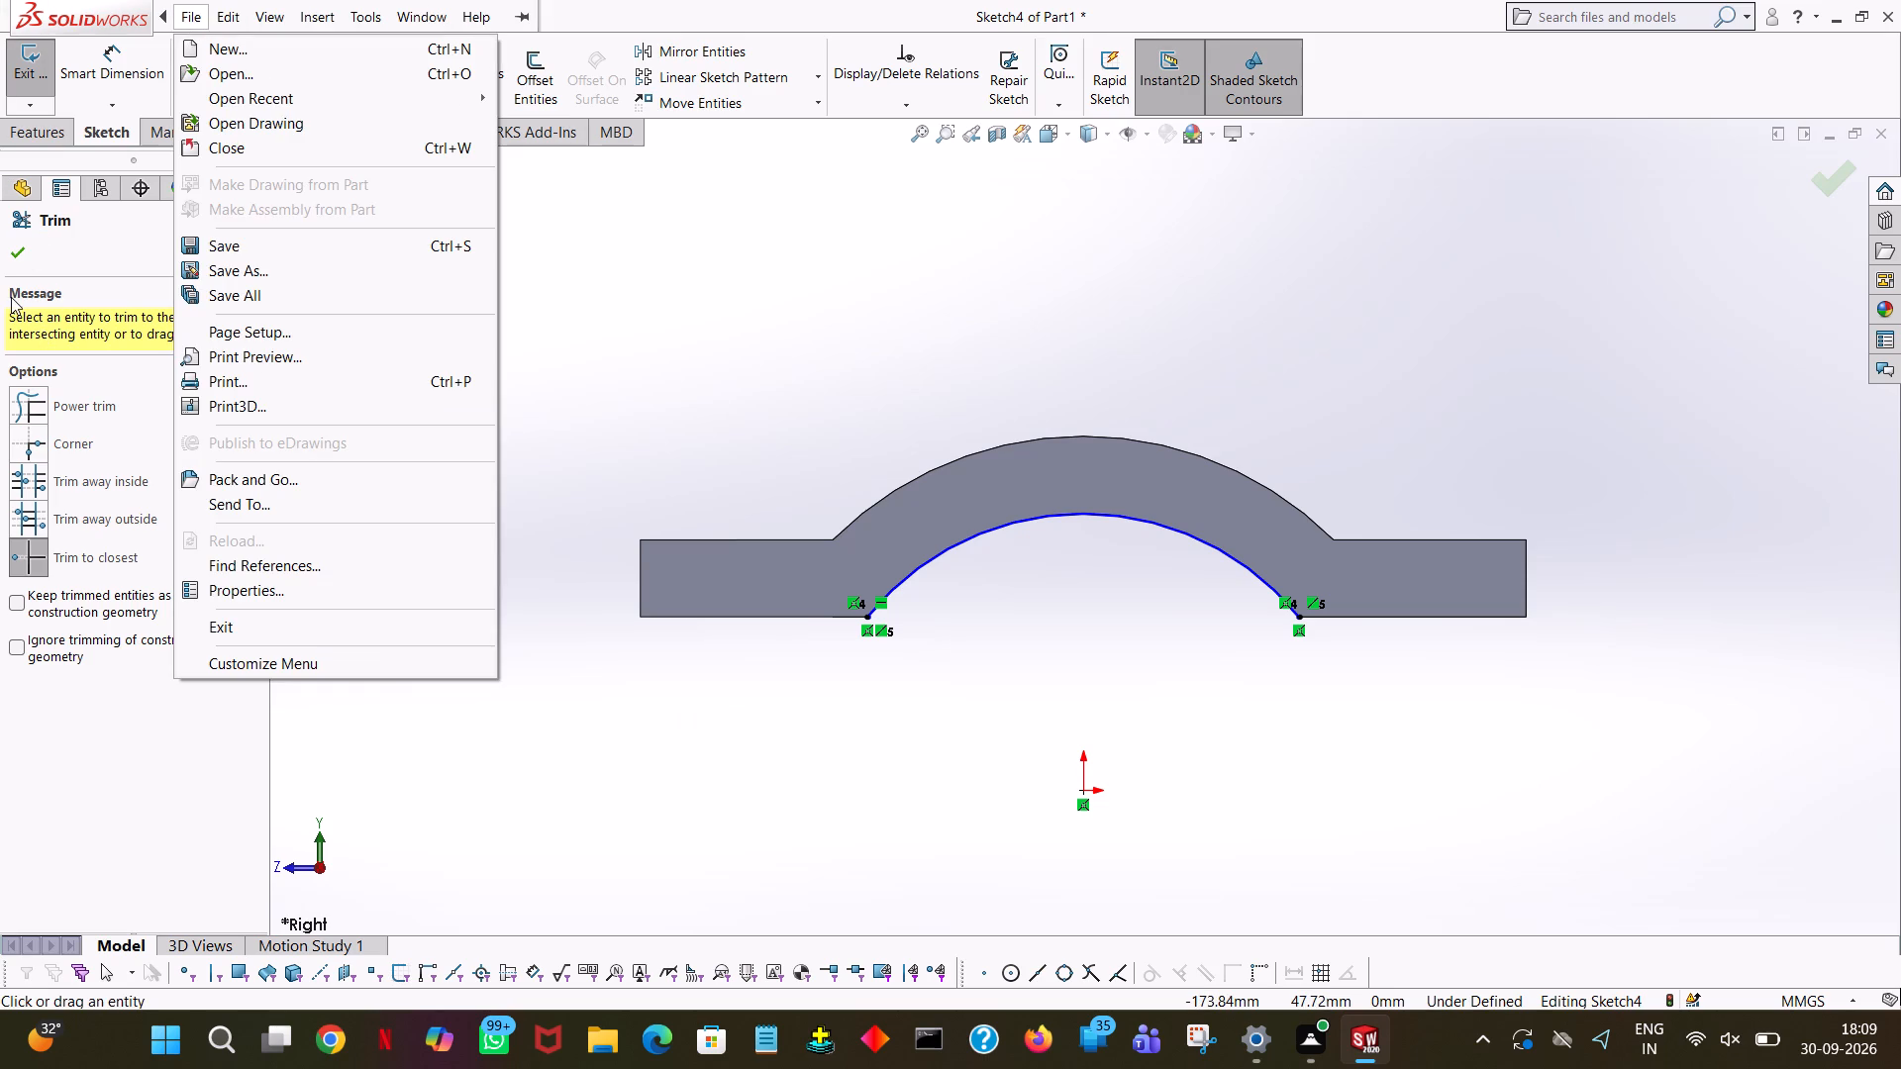
left_click(18, 253)
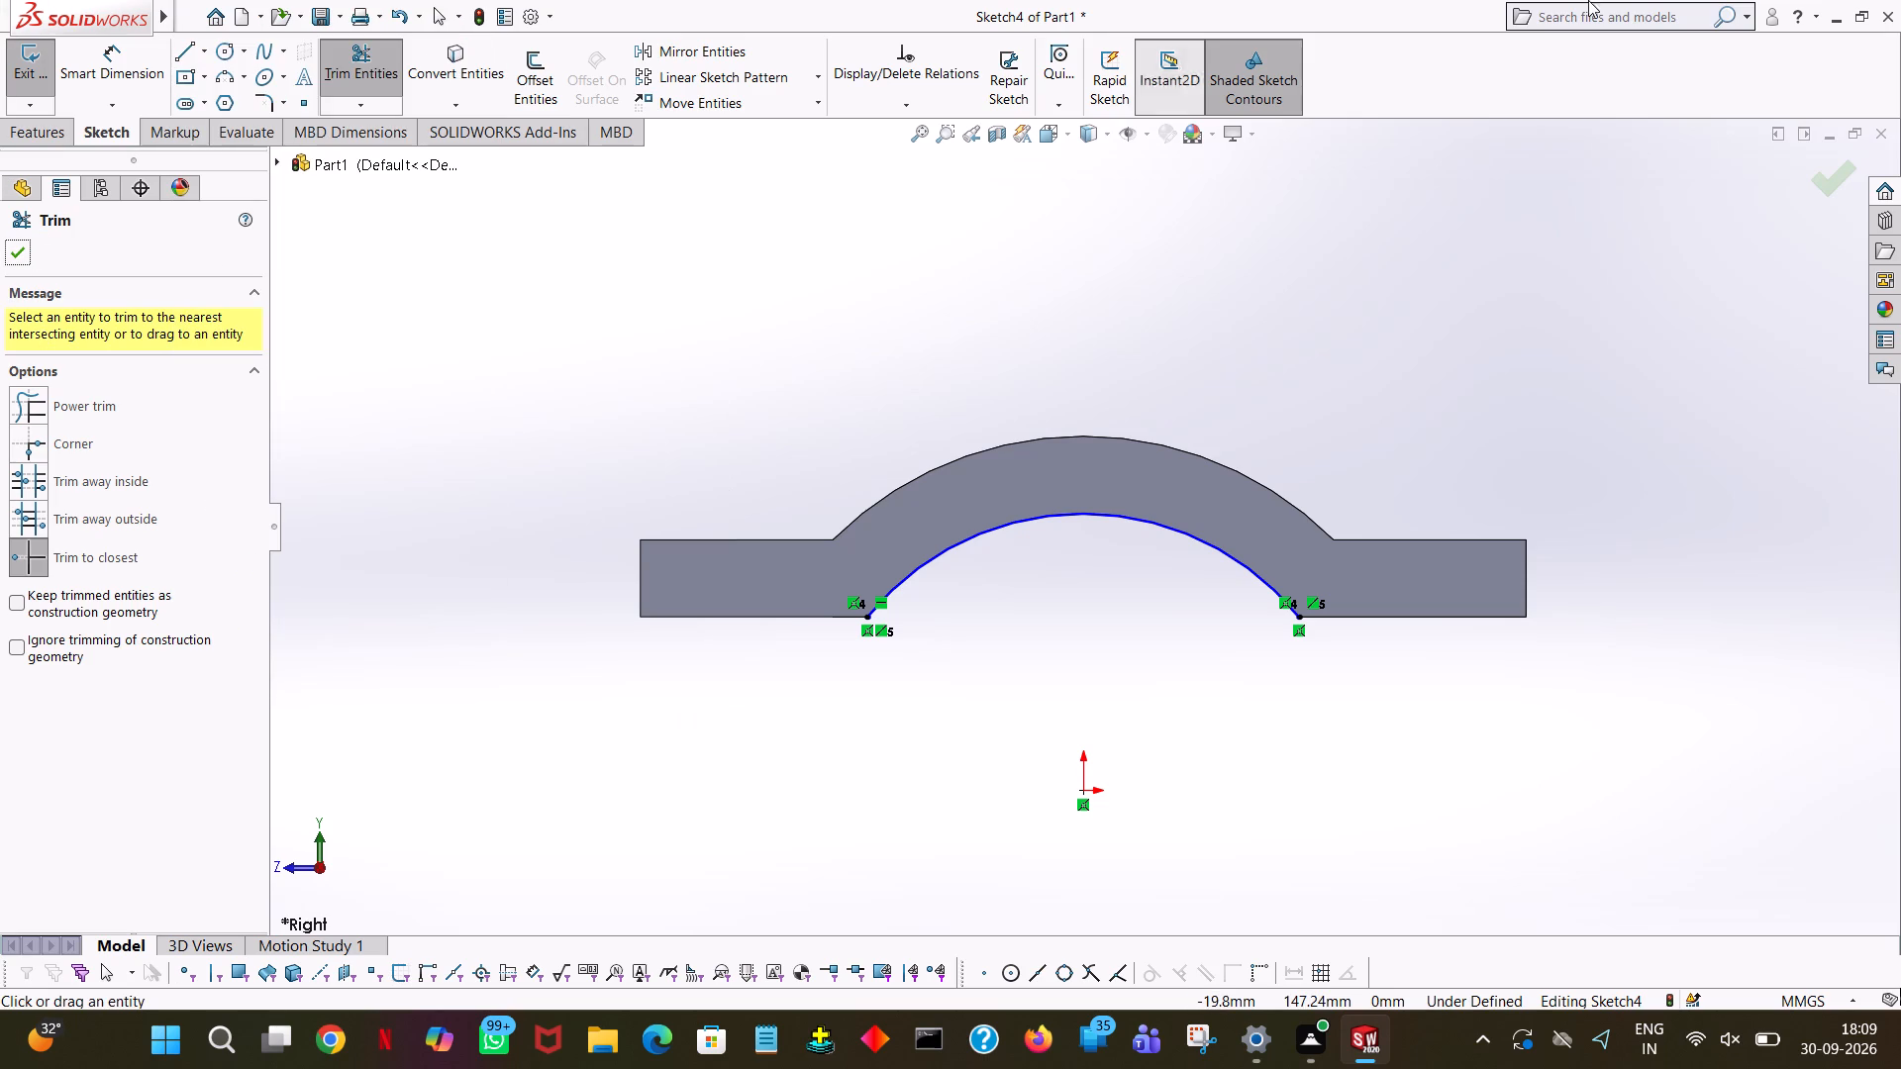
left_click(25, 248)
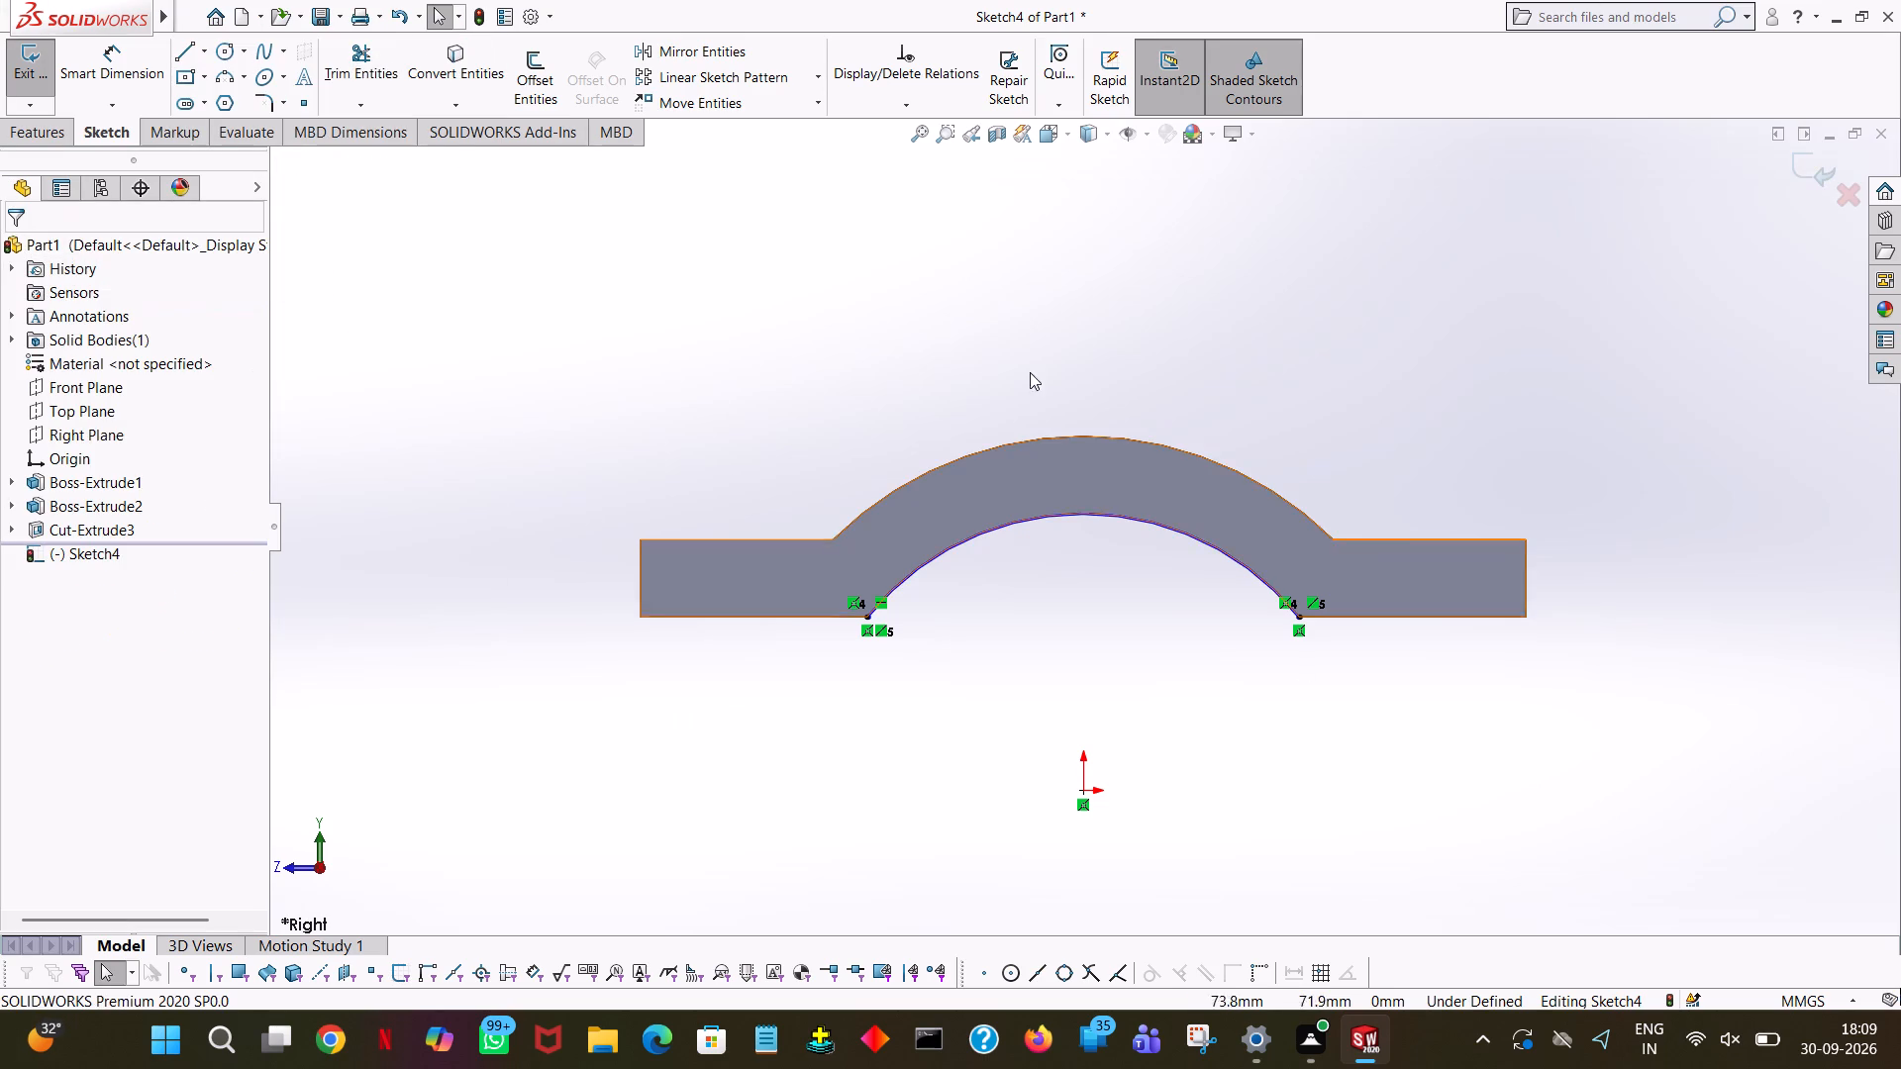
Boss-extrude the inner arc, closing the sketch with model edges, to a blind depth of 75 mm in the reversed direction alongside the flange block.
left_click(37, 129)
left_click(28, 83)
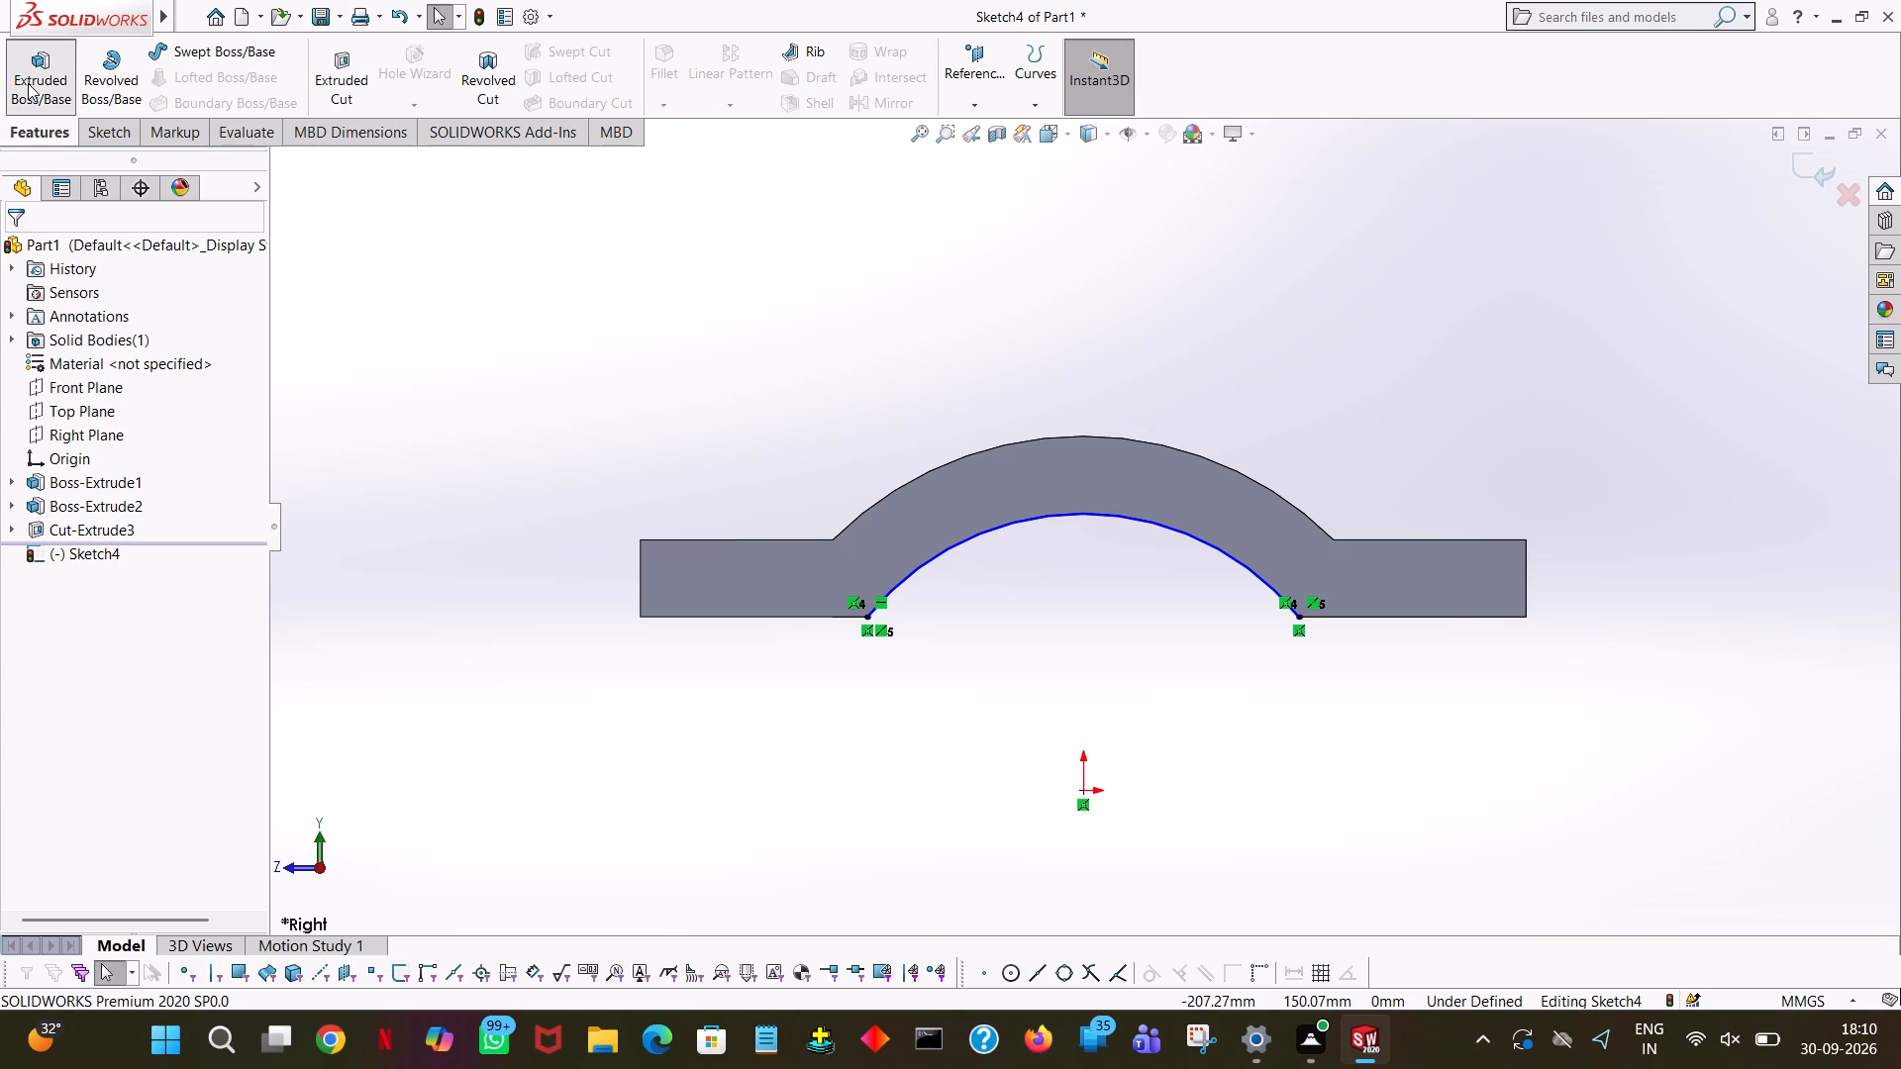
left_click(930, 542)
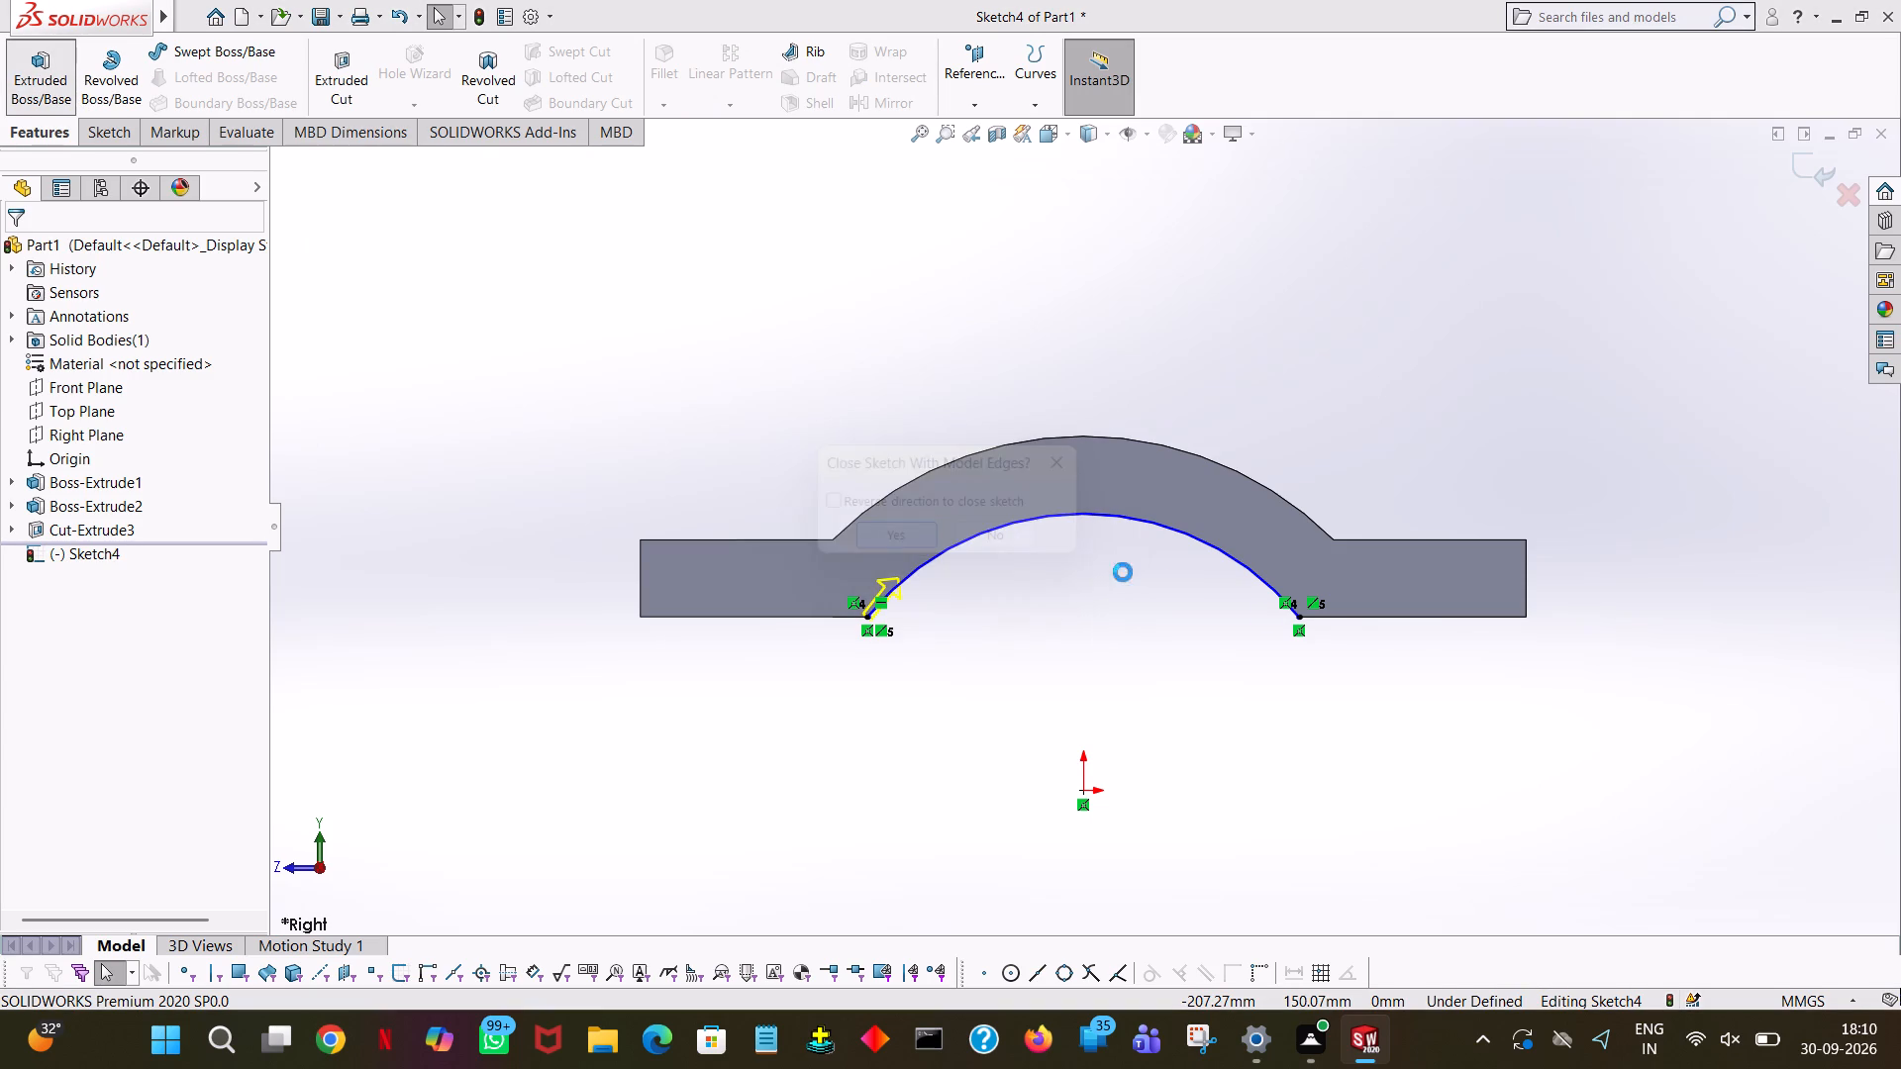
middle_click_drag(1377, 698, 1303, 720)
middle_click_drag(1303, 720, 1240, 736)
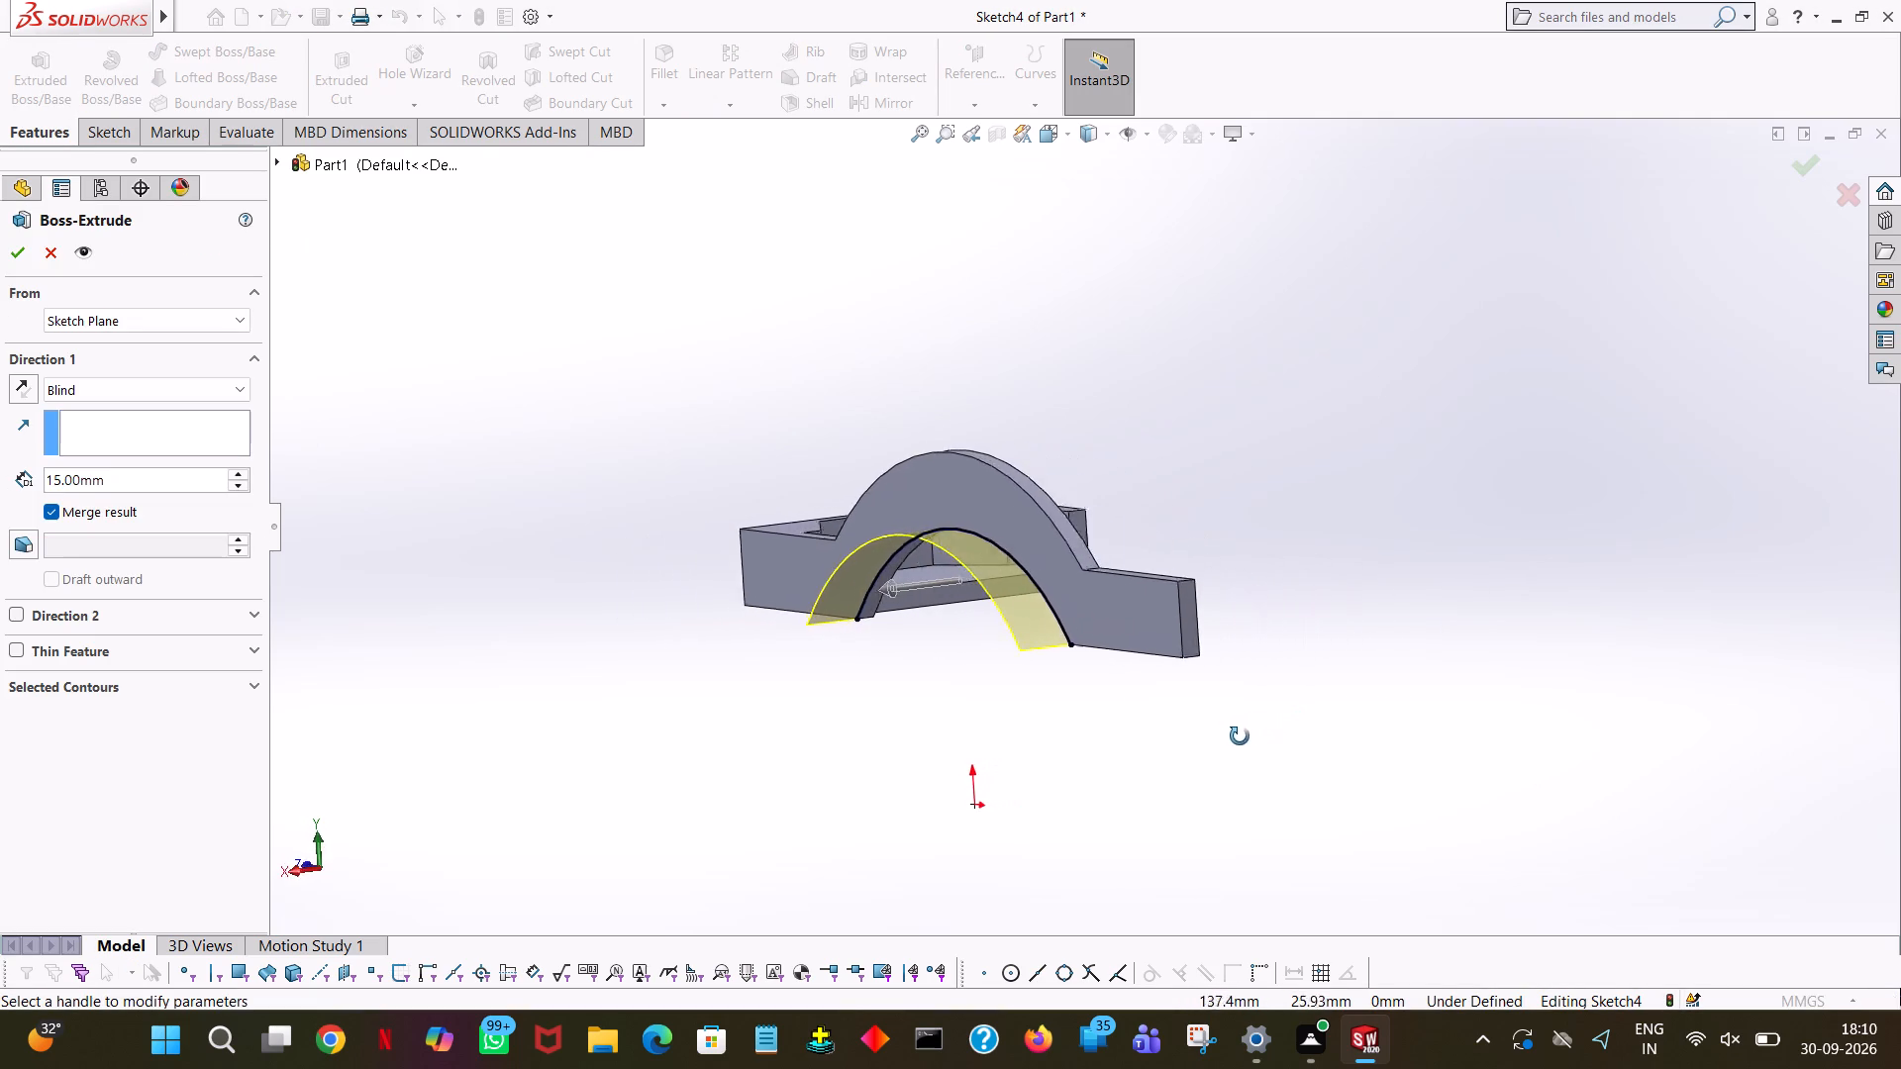
middle_click_drag(1240, 736, 1196, 740)
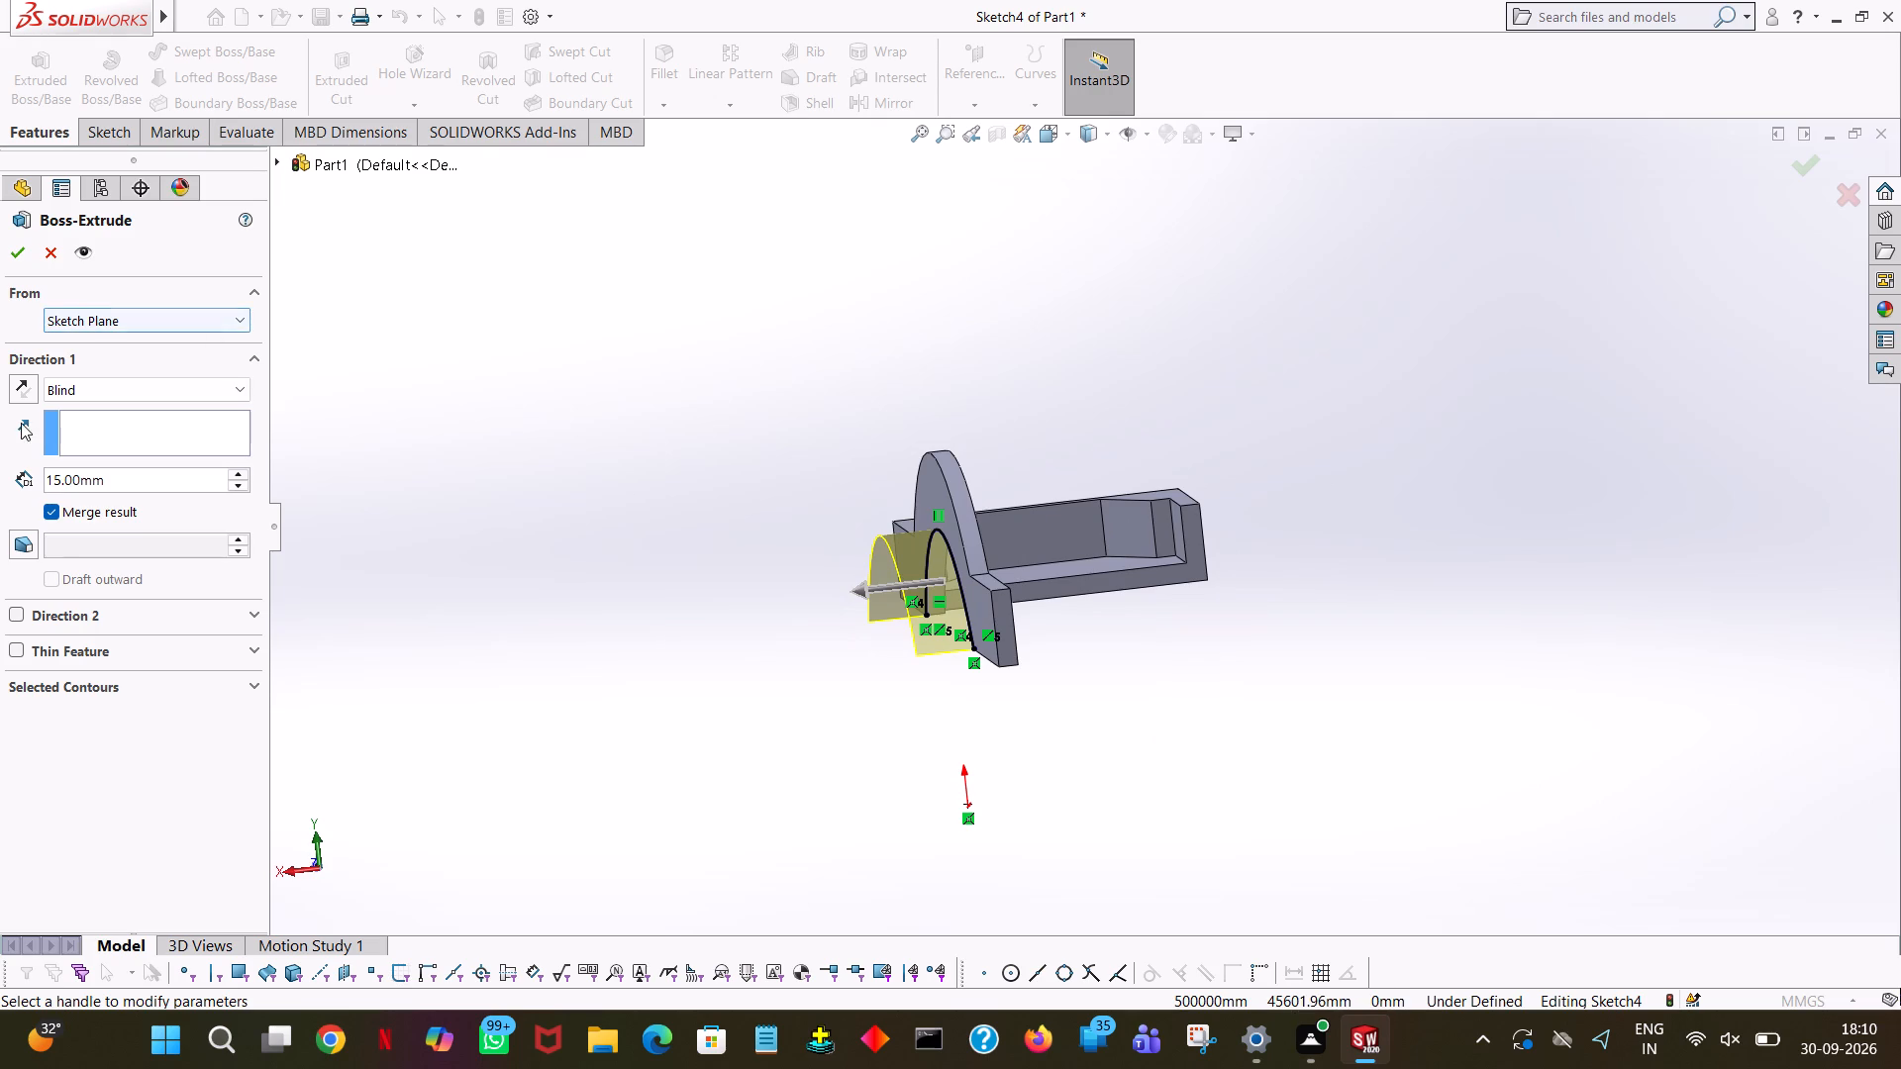
left_click(25, 395)
middle_click_drag(1366, 616, 1258, 646)
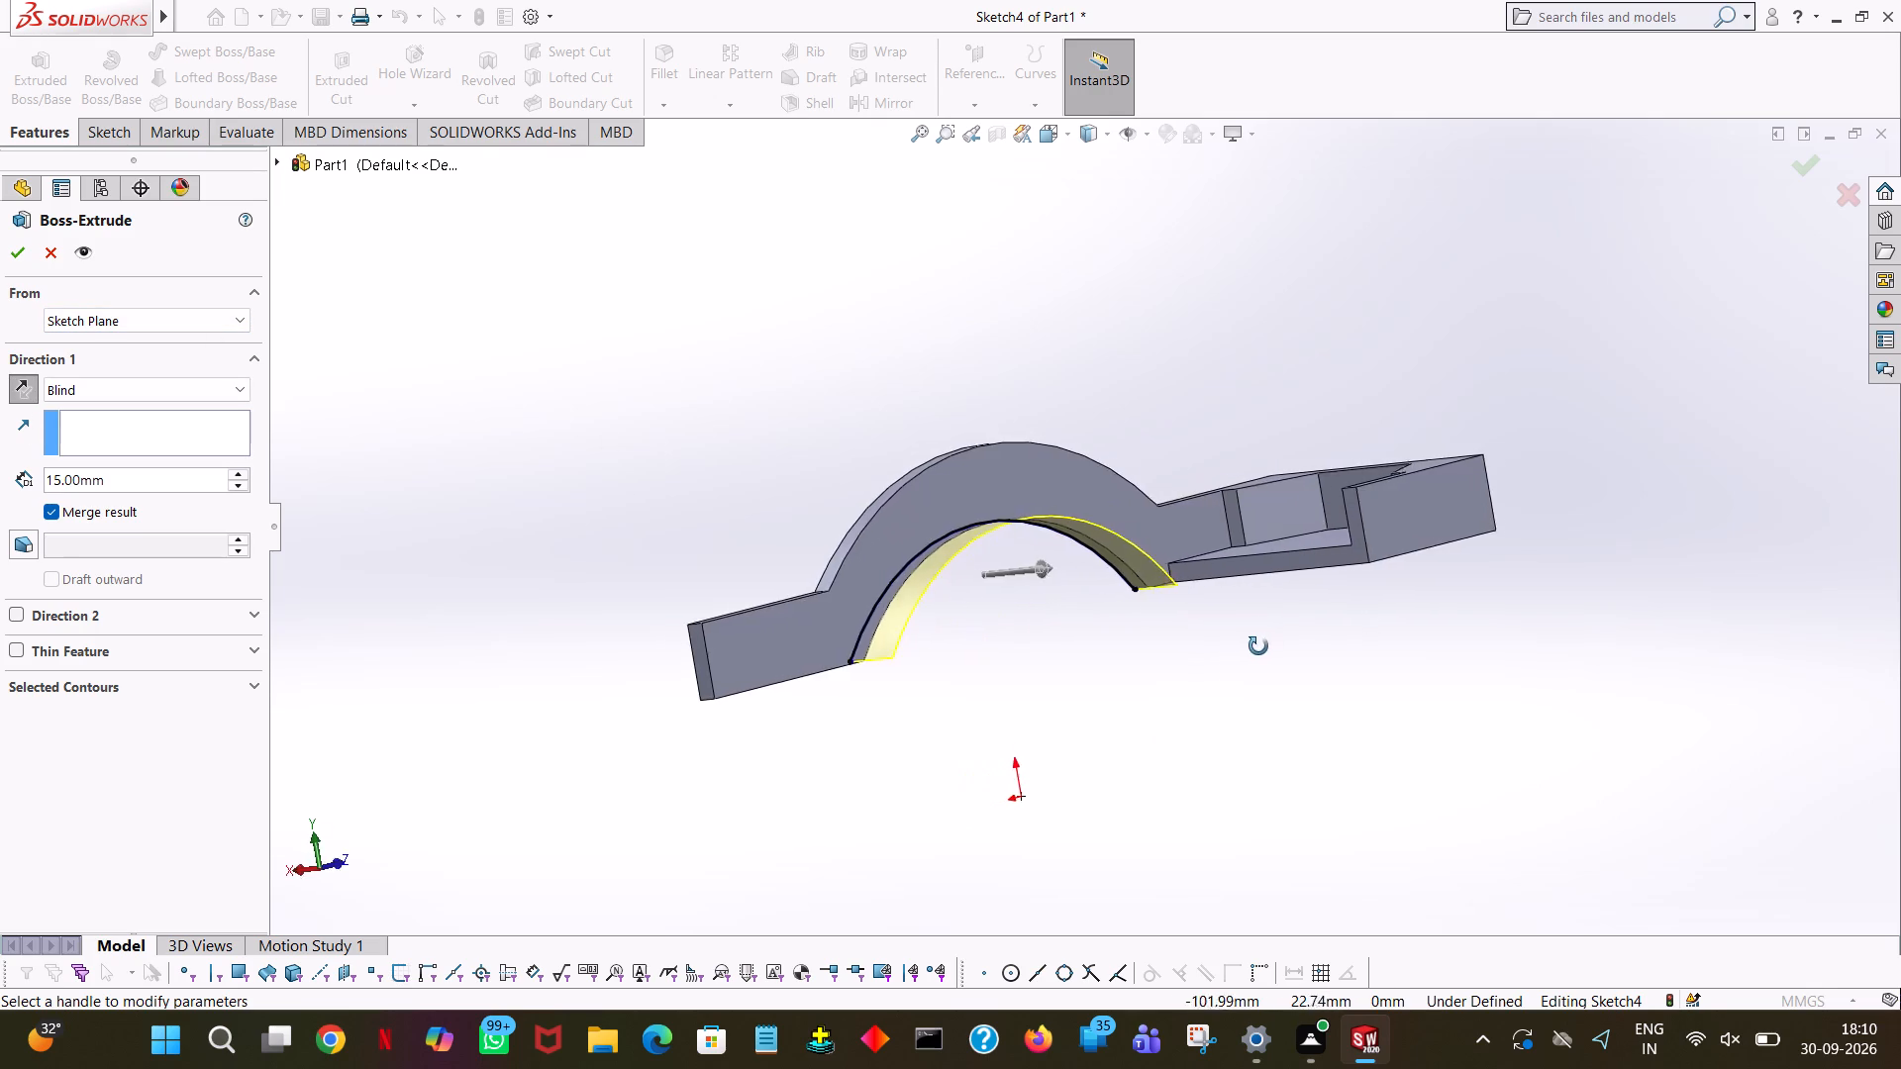
middle_click_drag(1258, 646, 1360, 685)
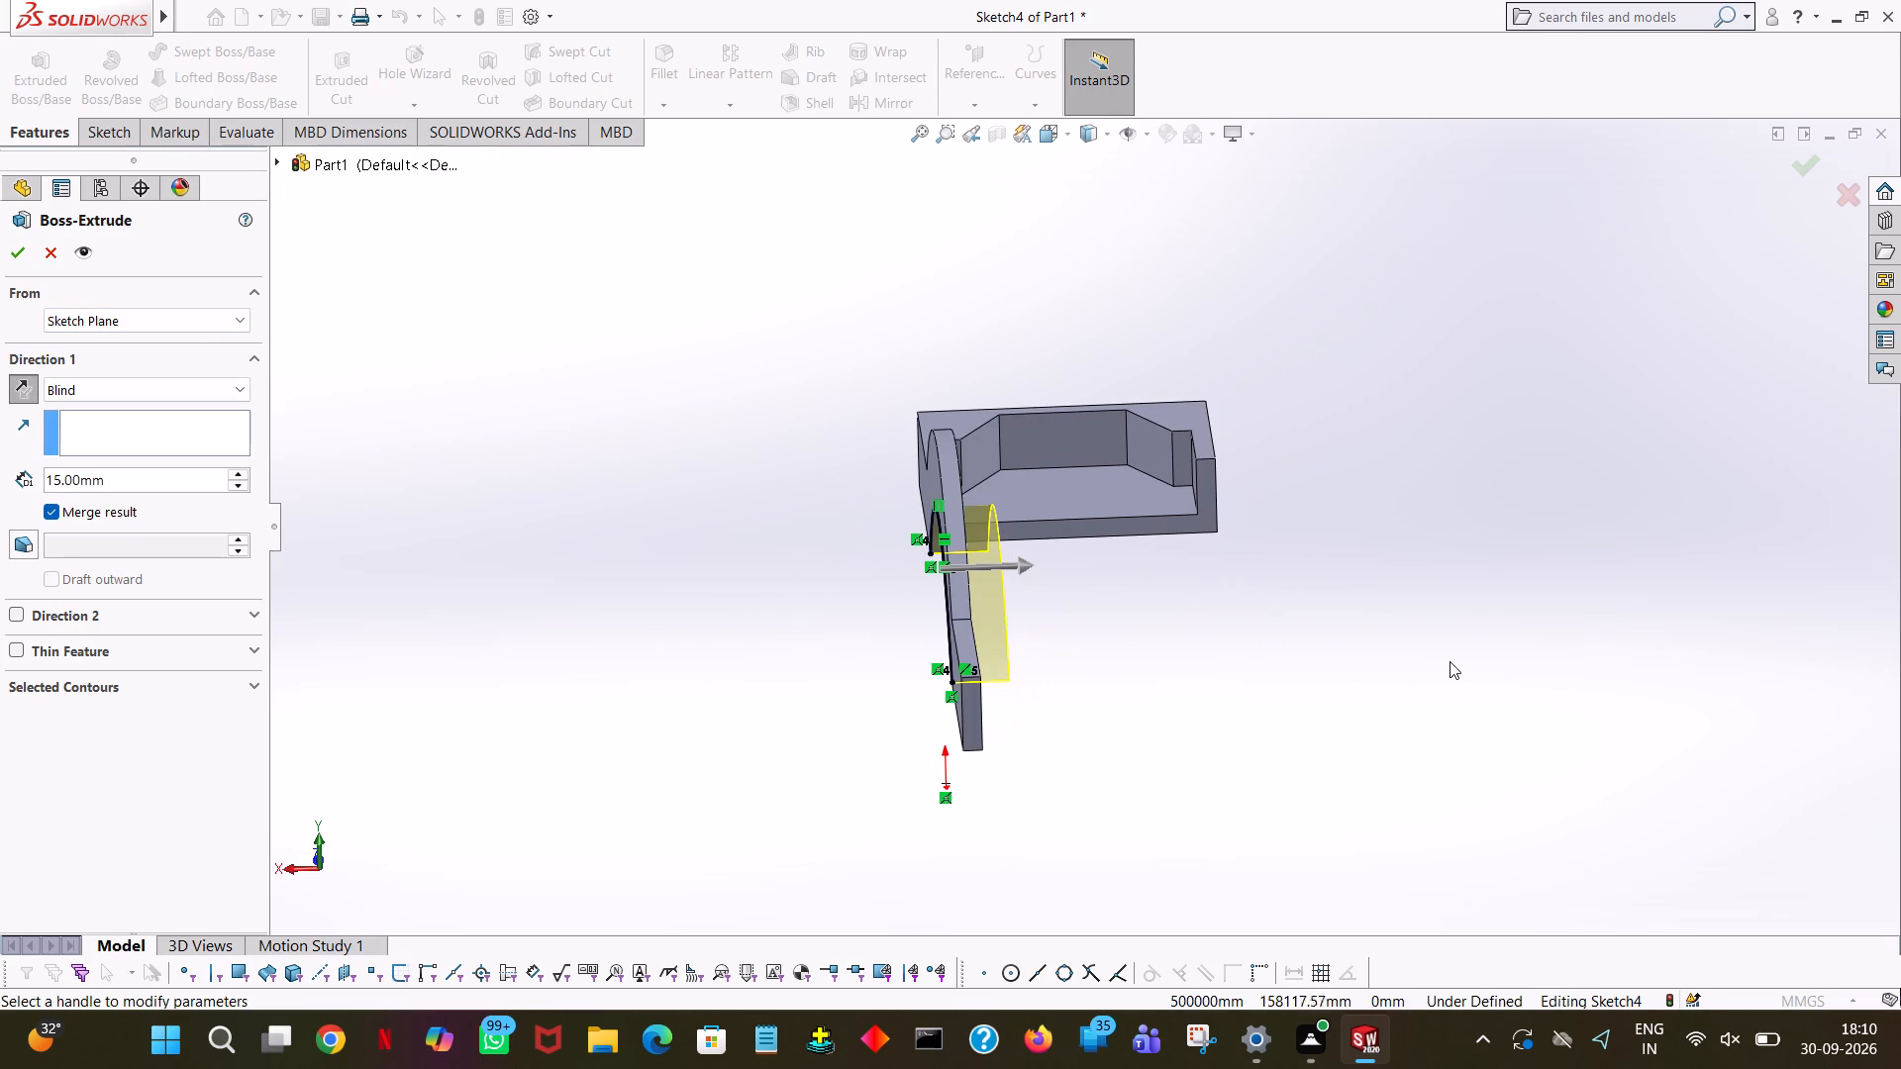
left_click_drag(1020, 563, 1213, 562)
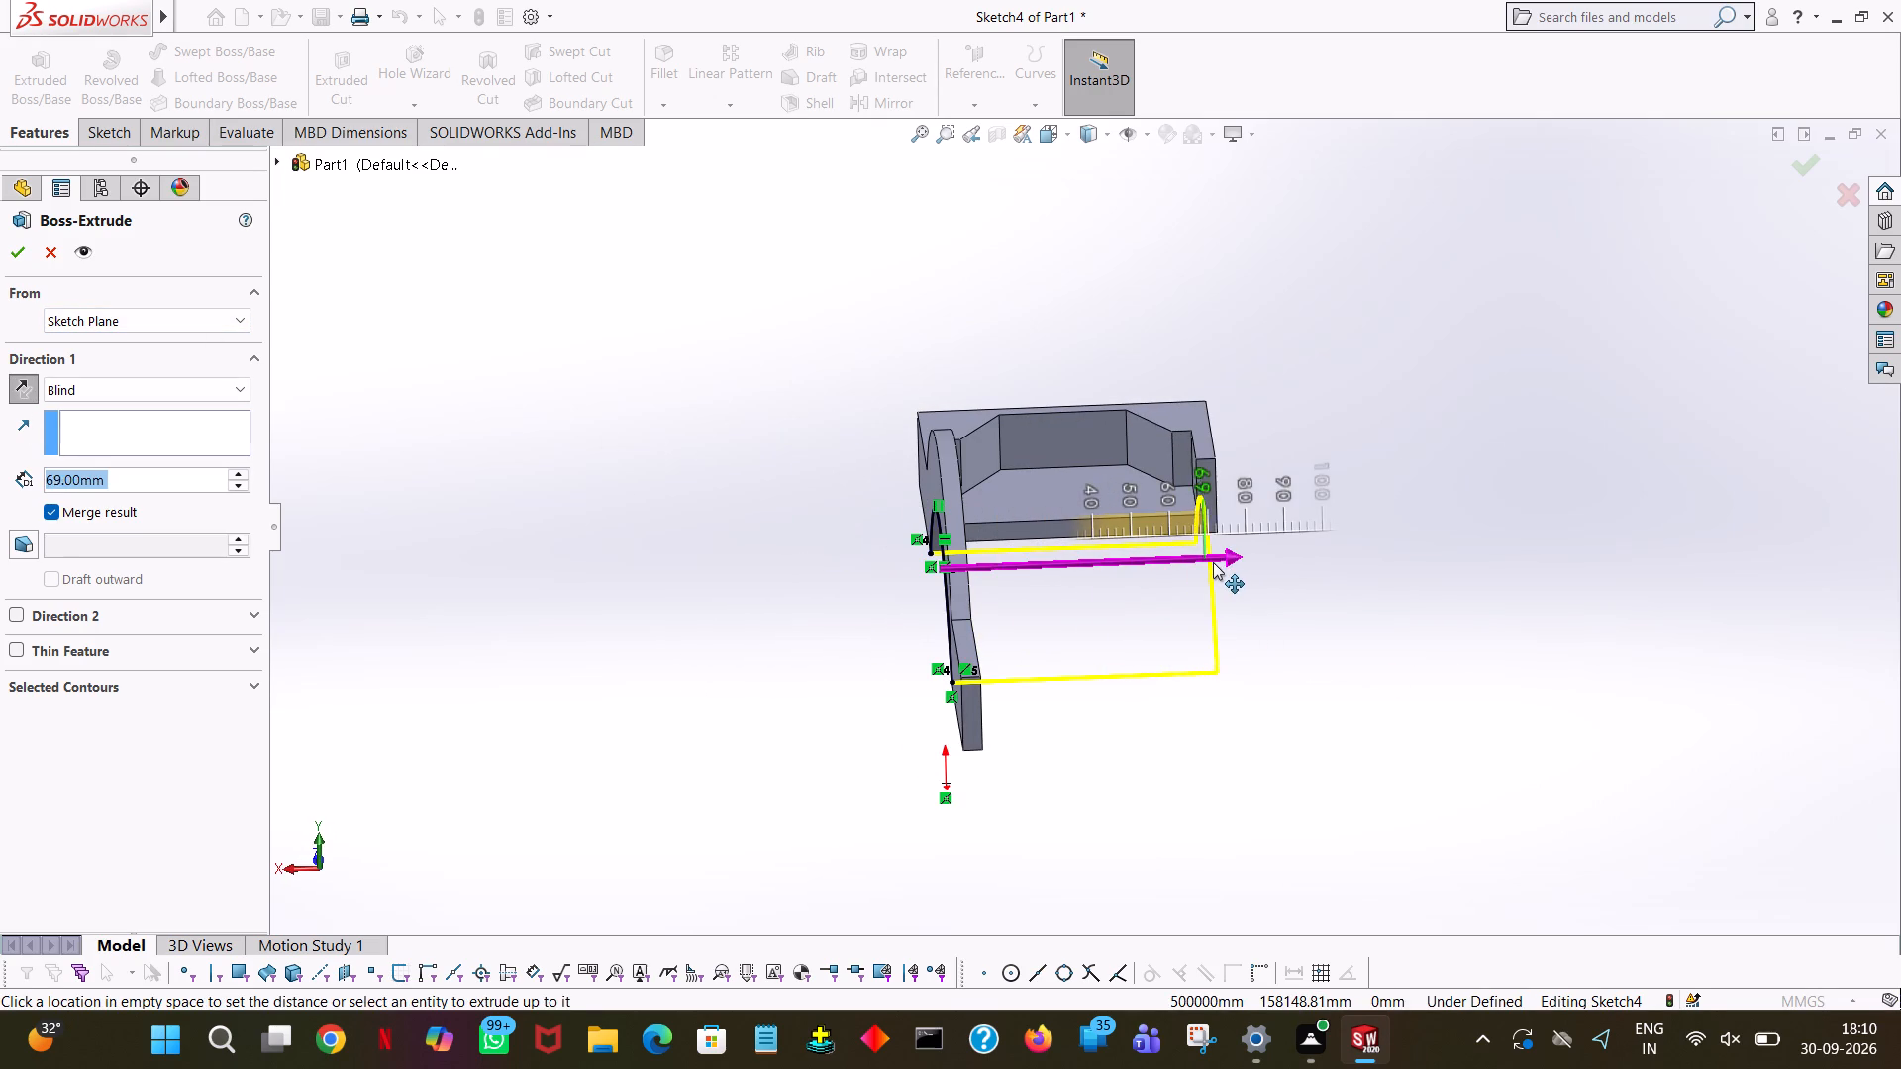
left_click_drag(1213, 562, 1224, 563)
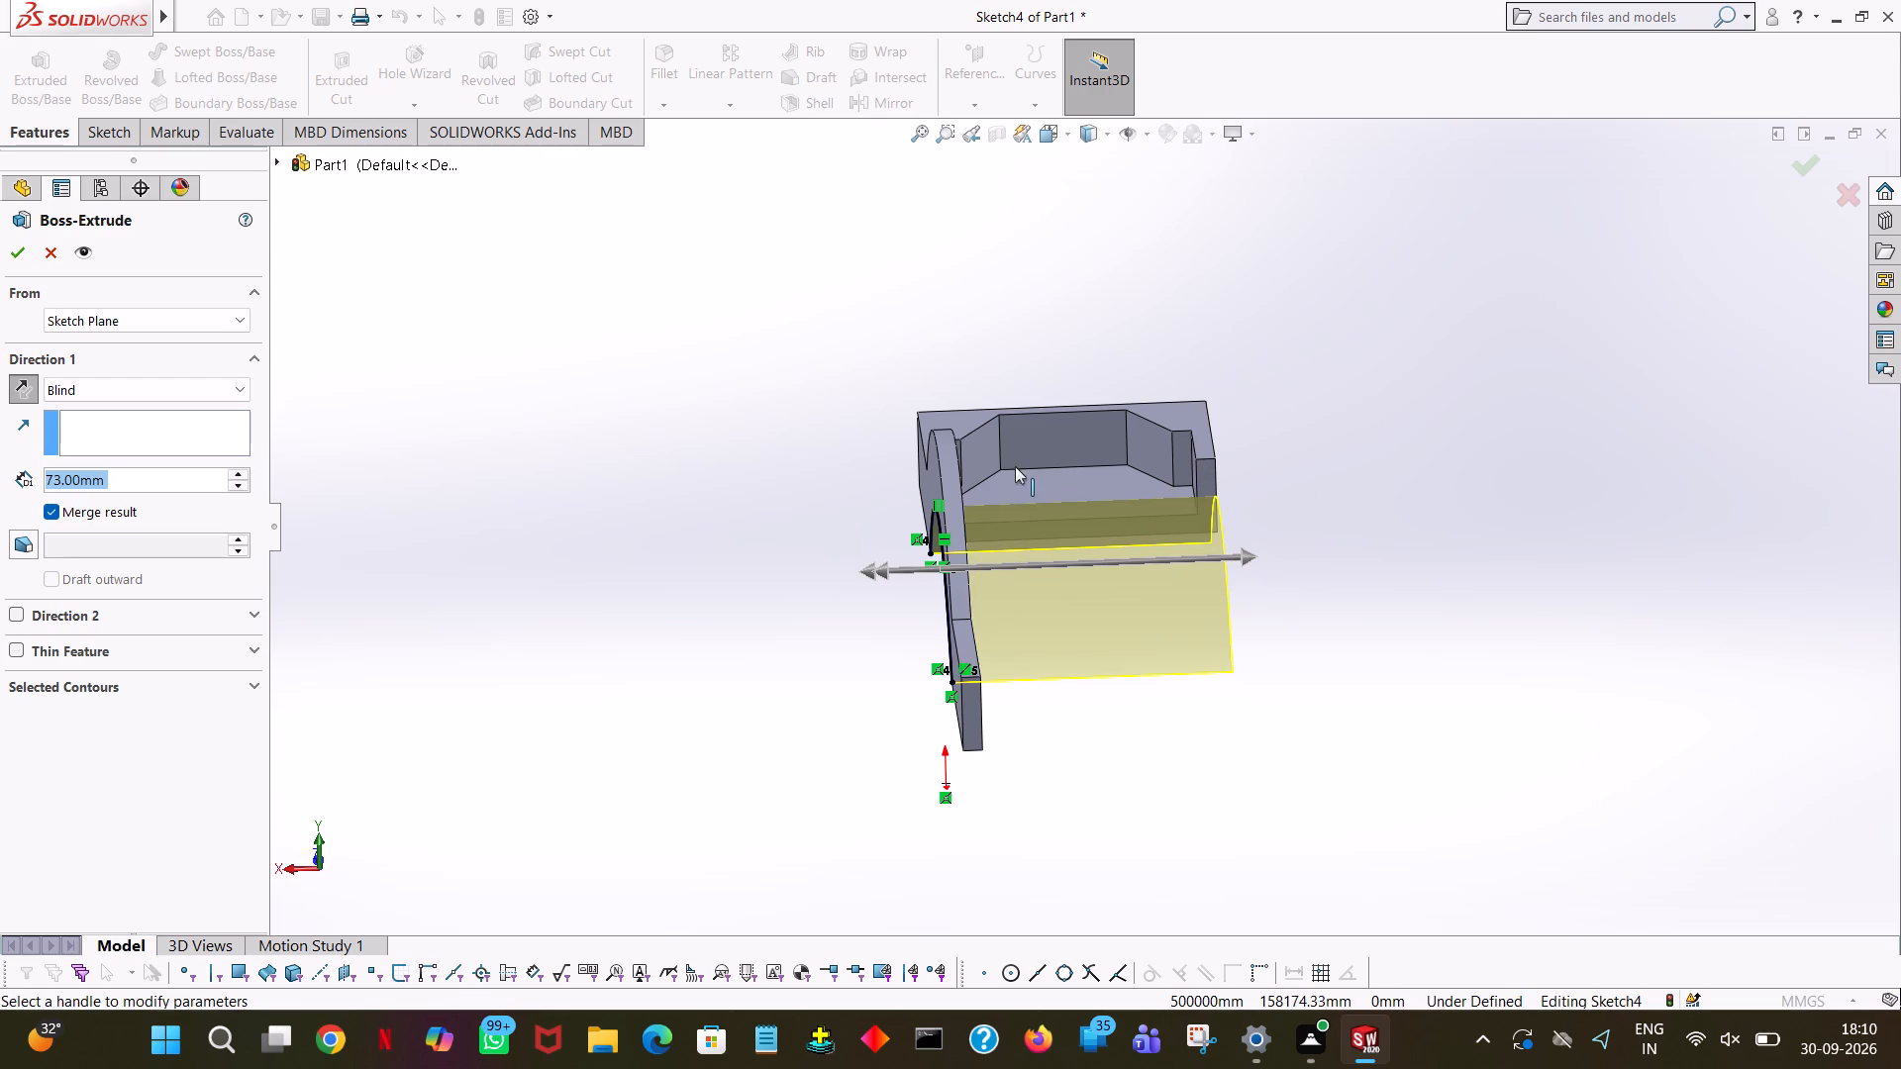
key("7")
key("5")
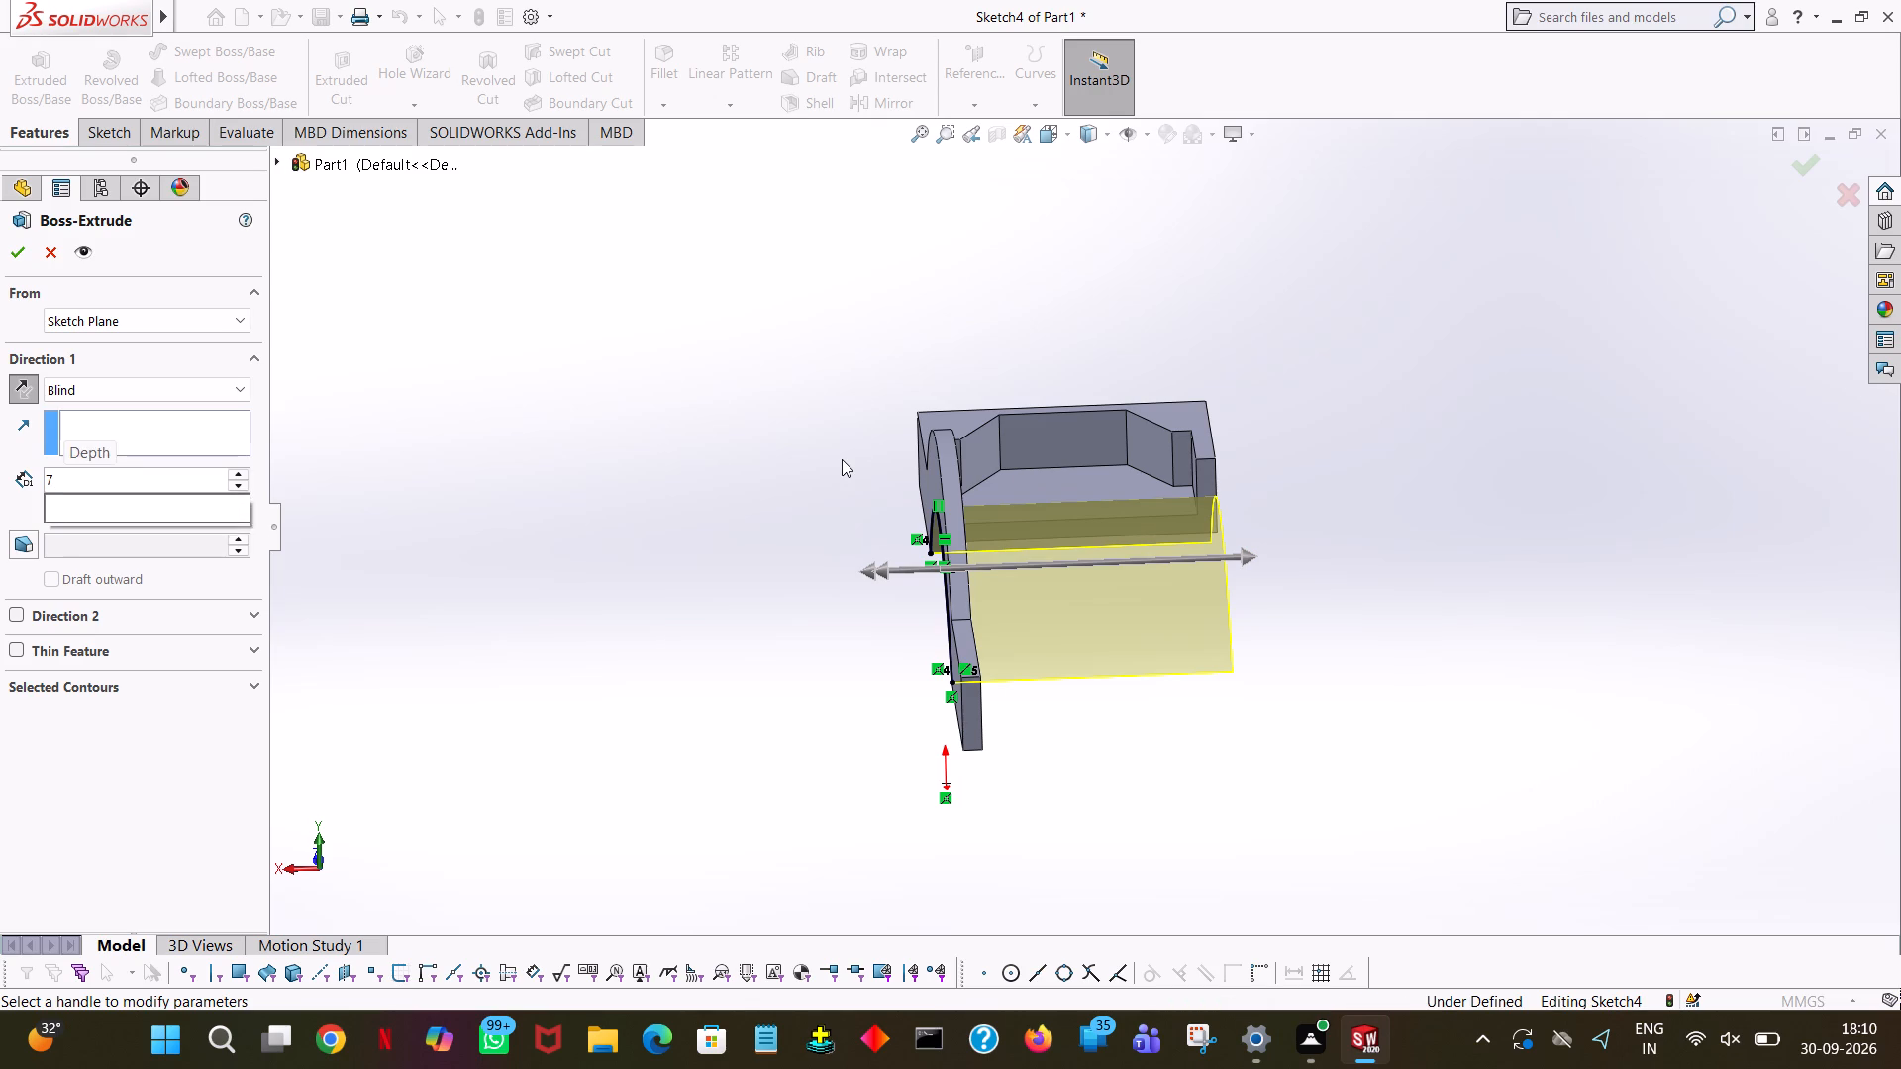
key("Return")
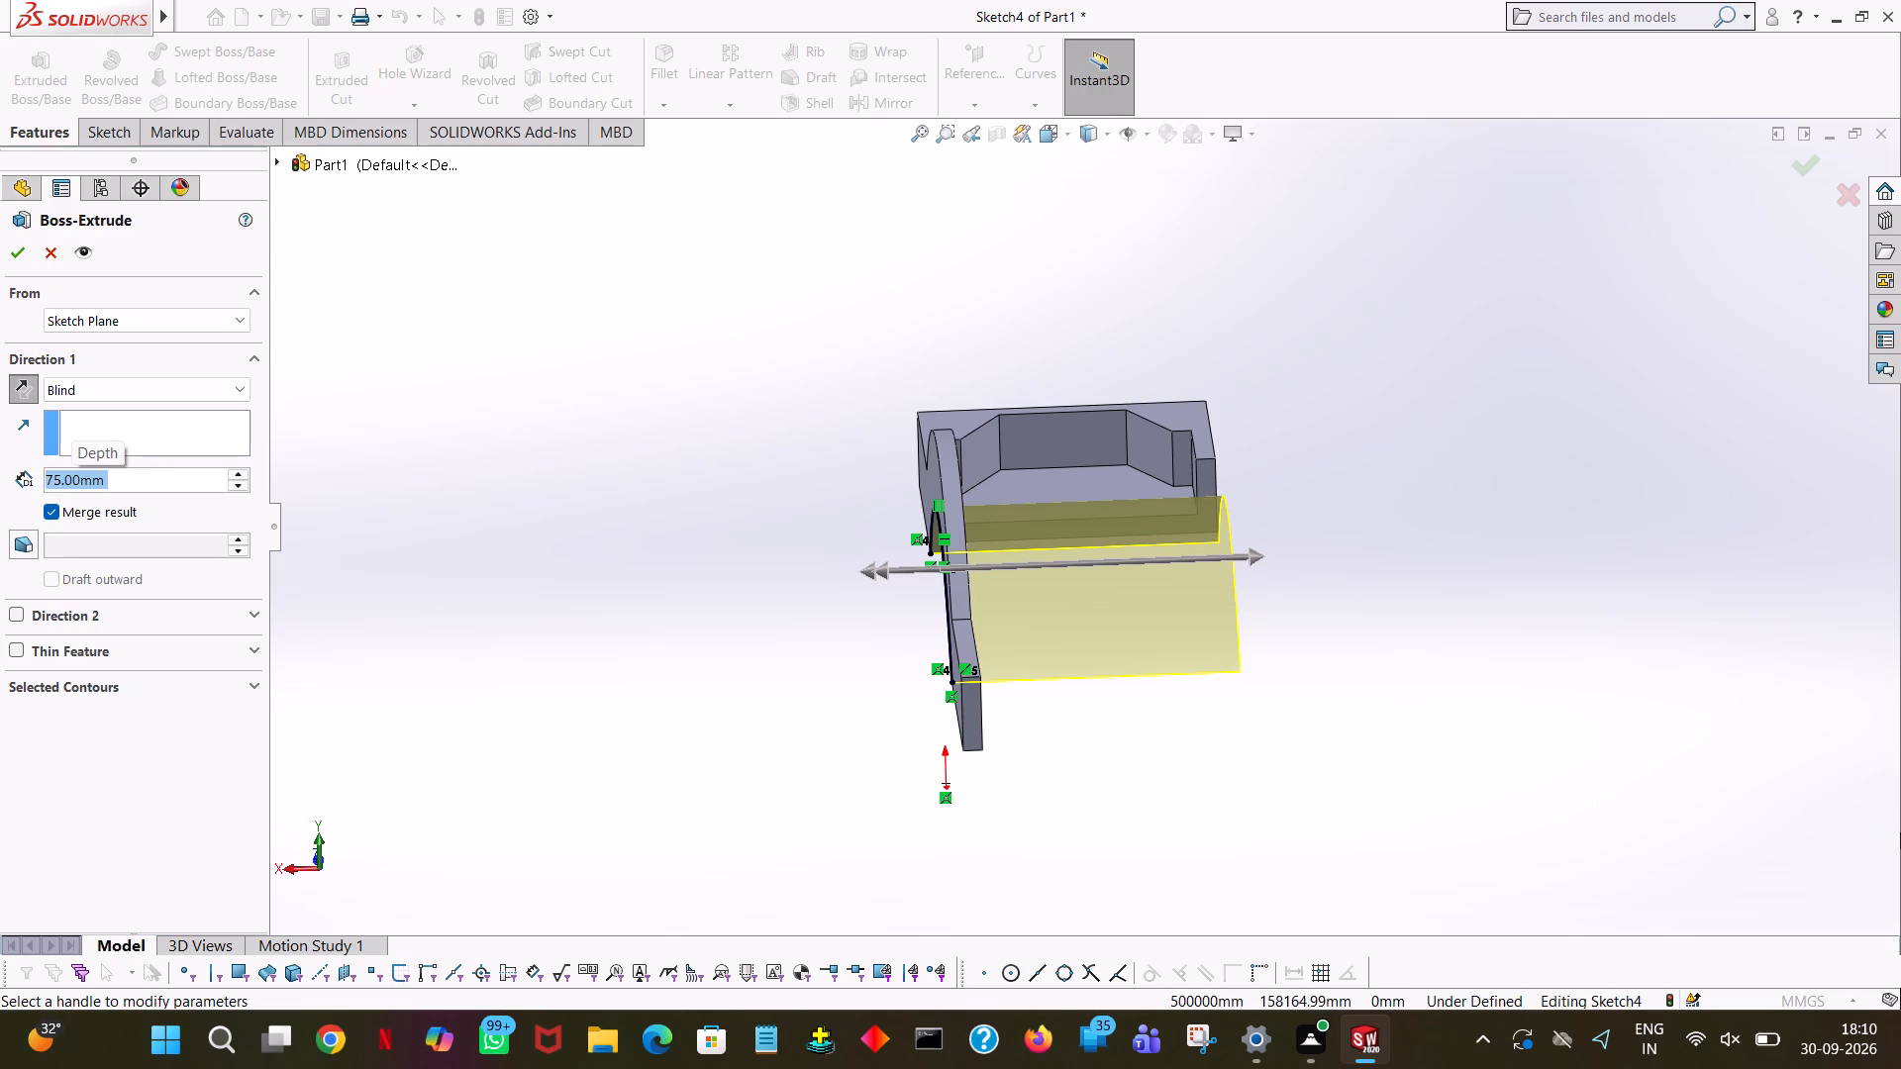
middle_click_drag(1469, 488, 1415, 576)
left_click(12, 246)
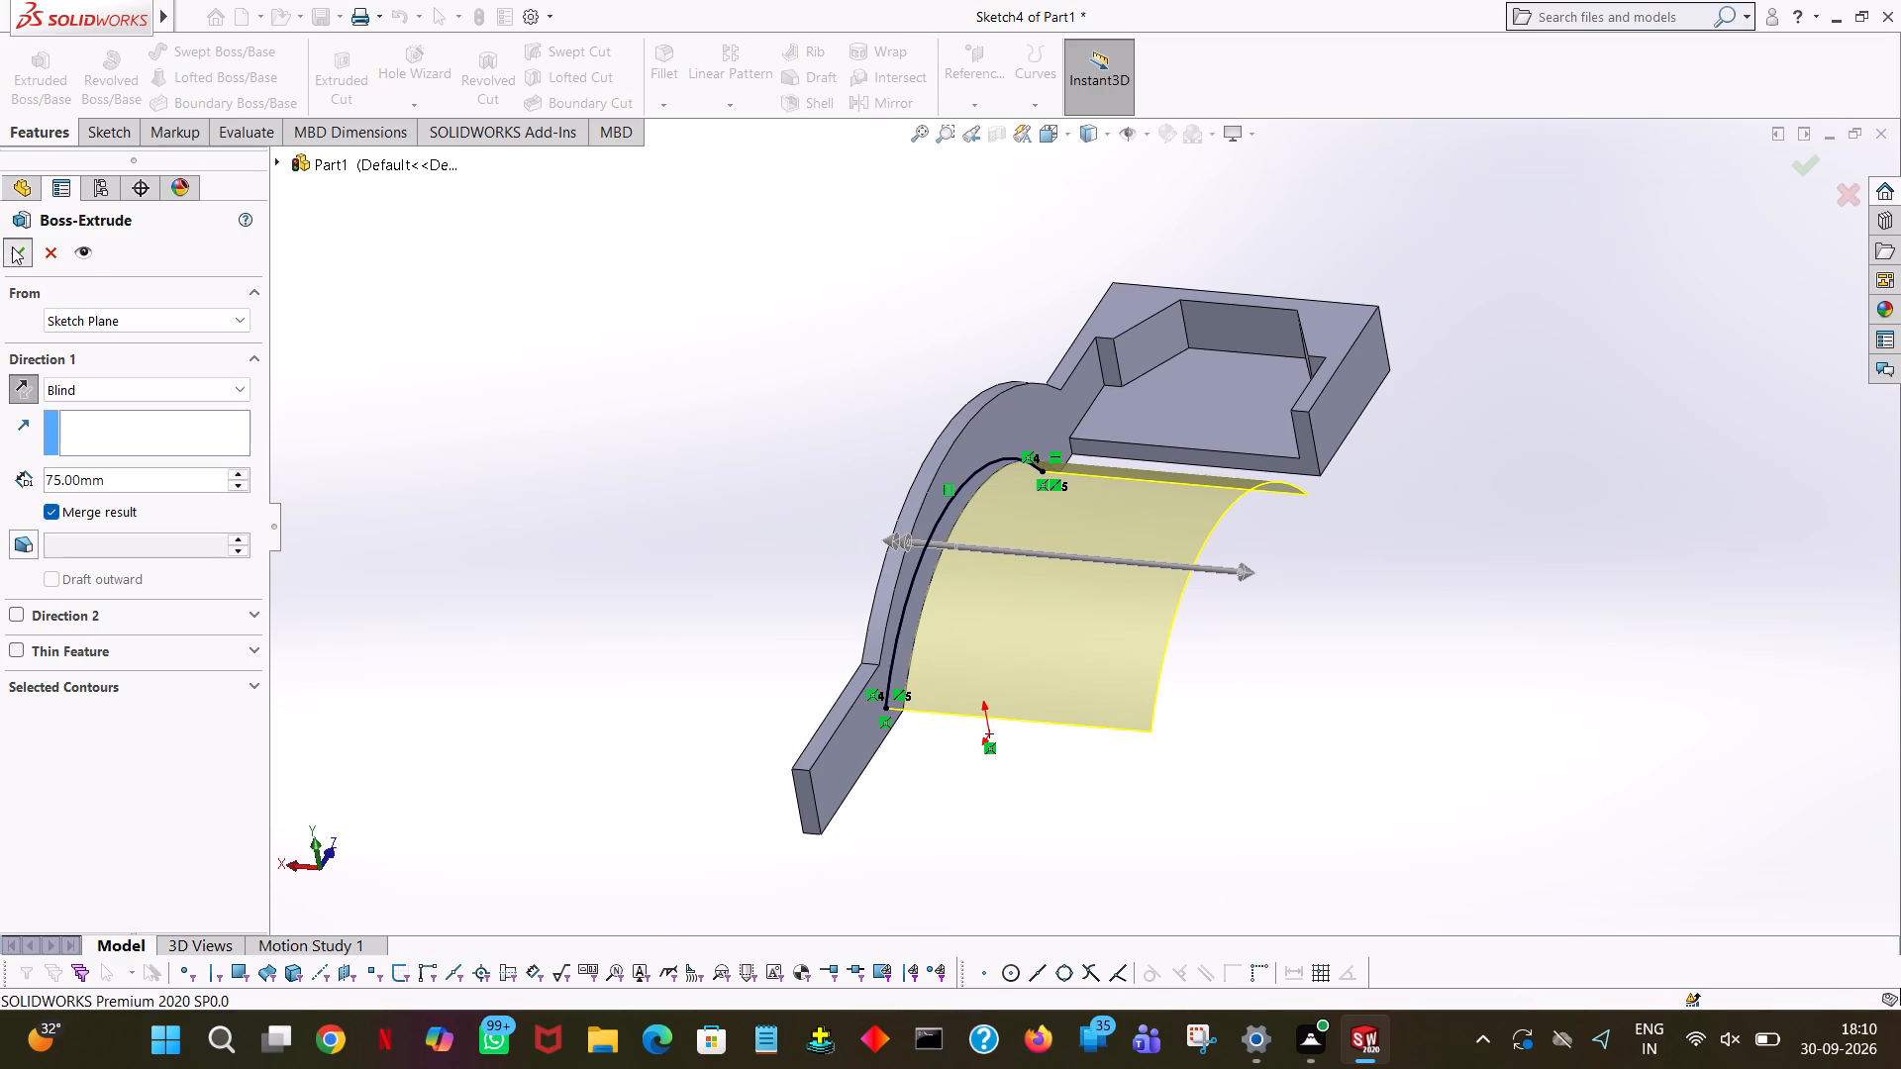
left_click(572, 331)
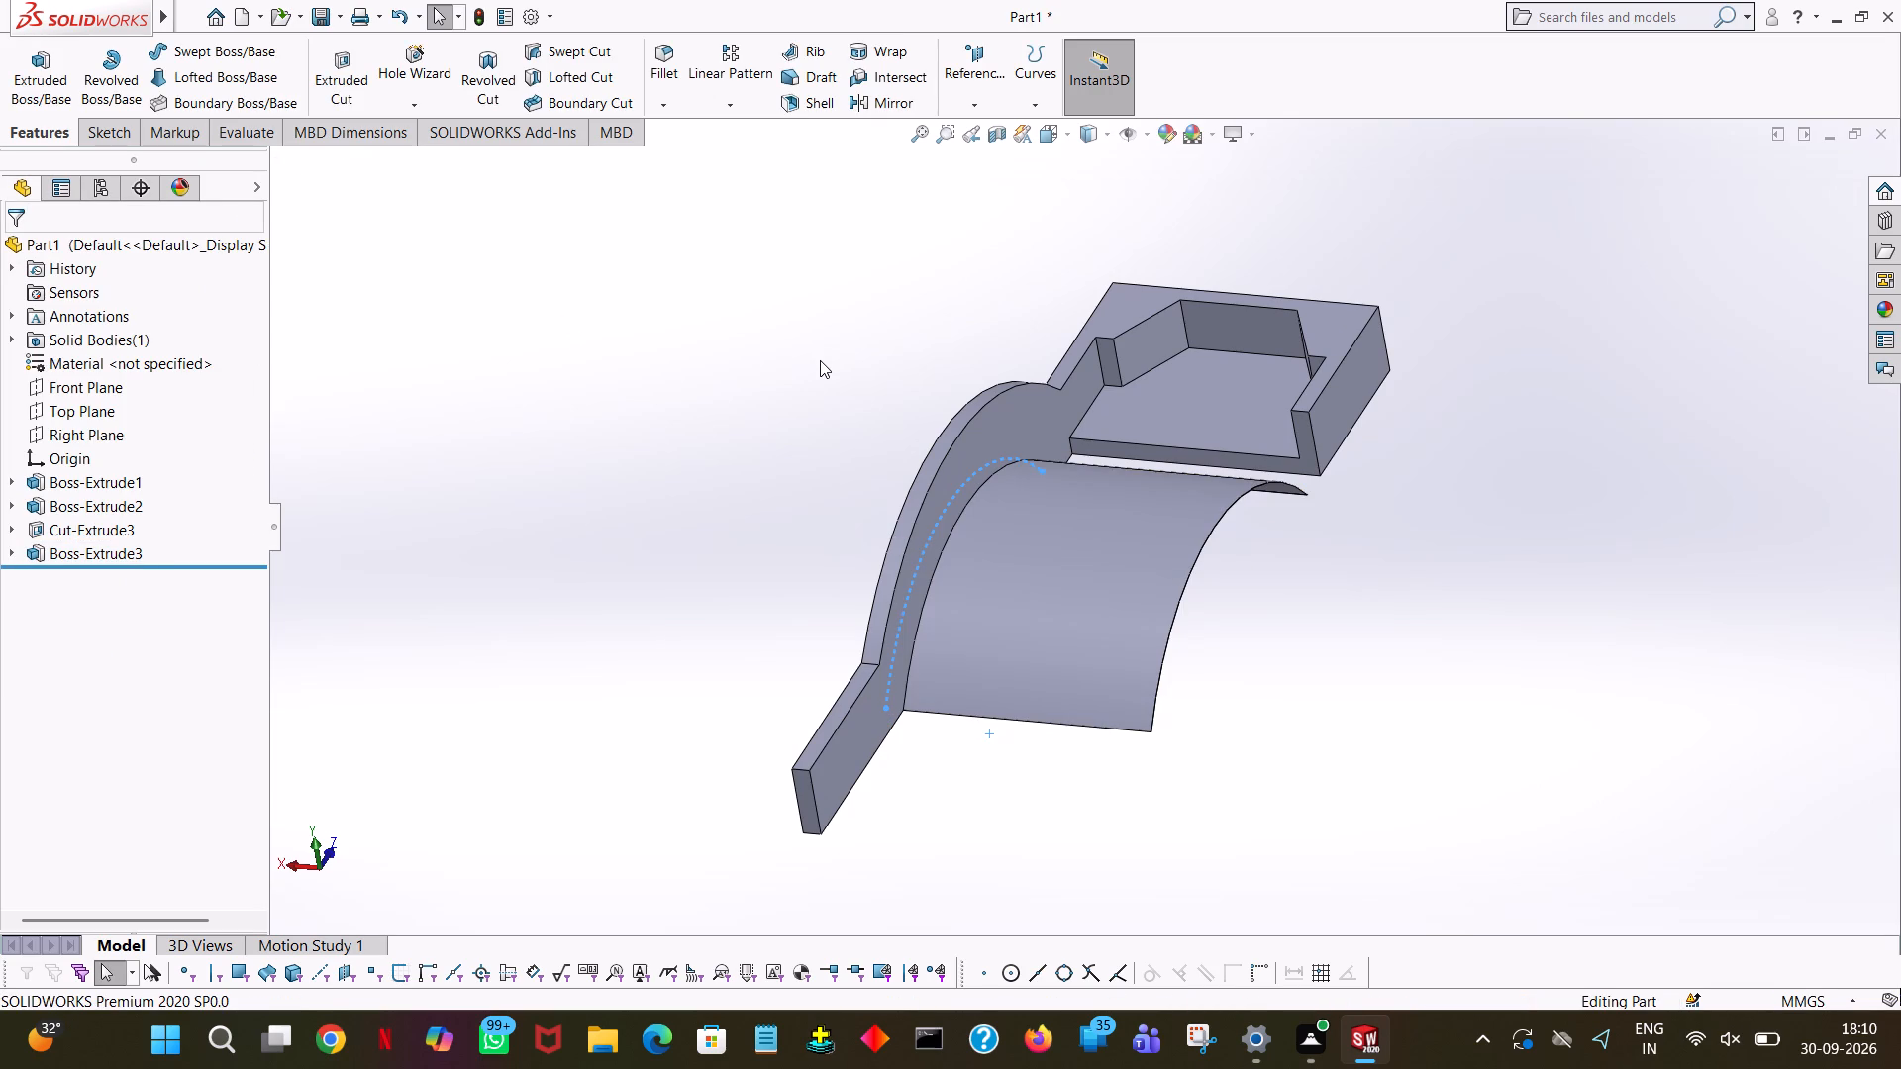
Examine the extruded arched shell and its fit against the recessed flange block from several angles.
middle_click_drag(1416, 431, 1270, 472)
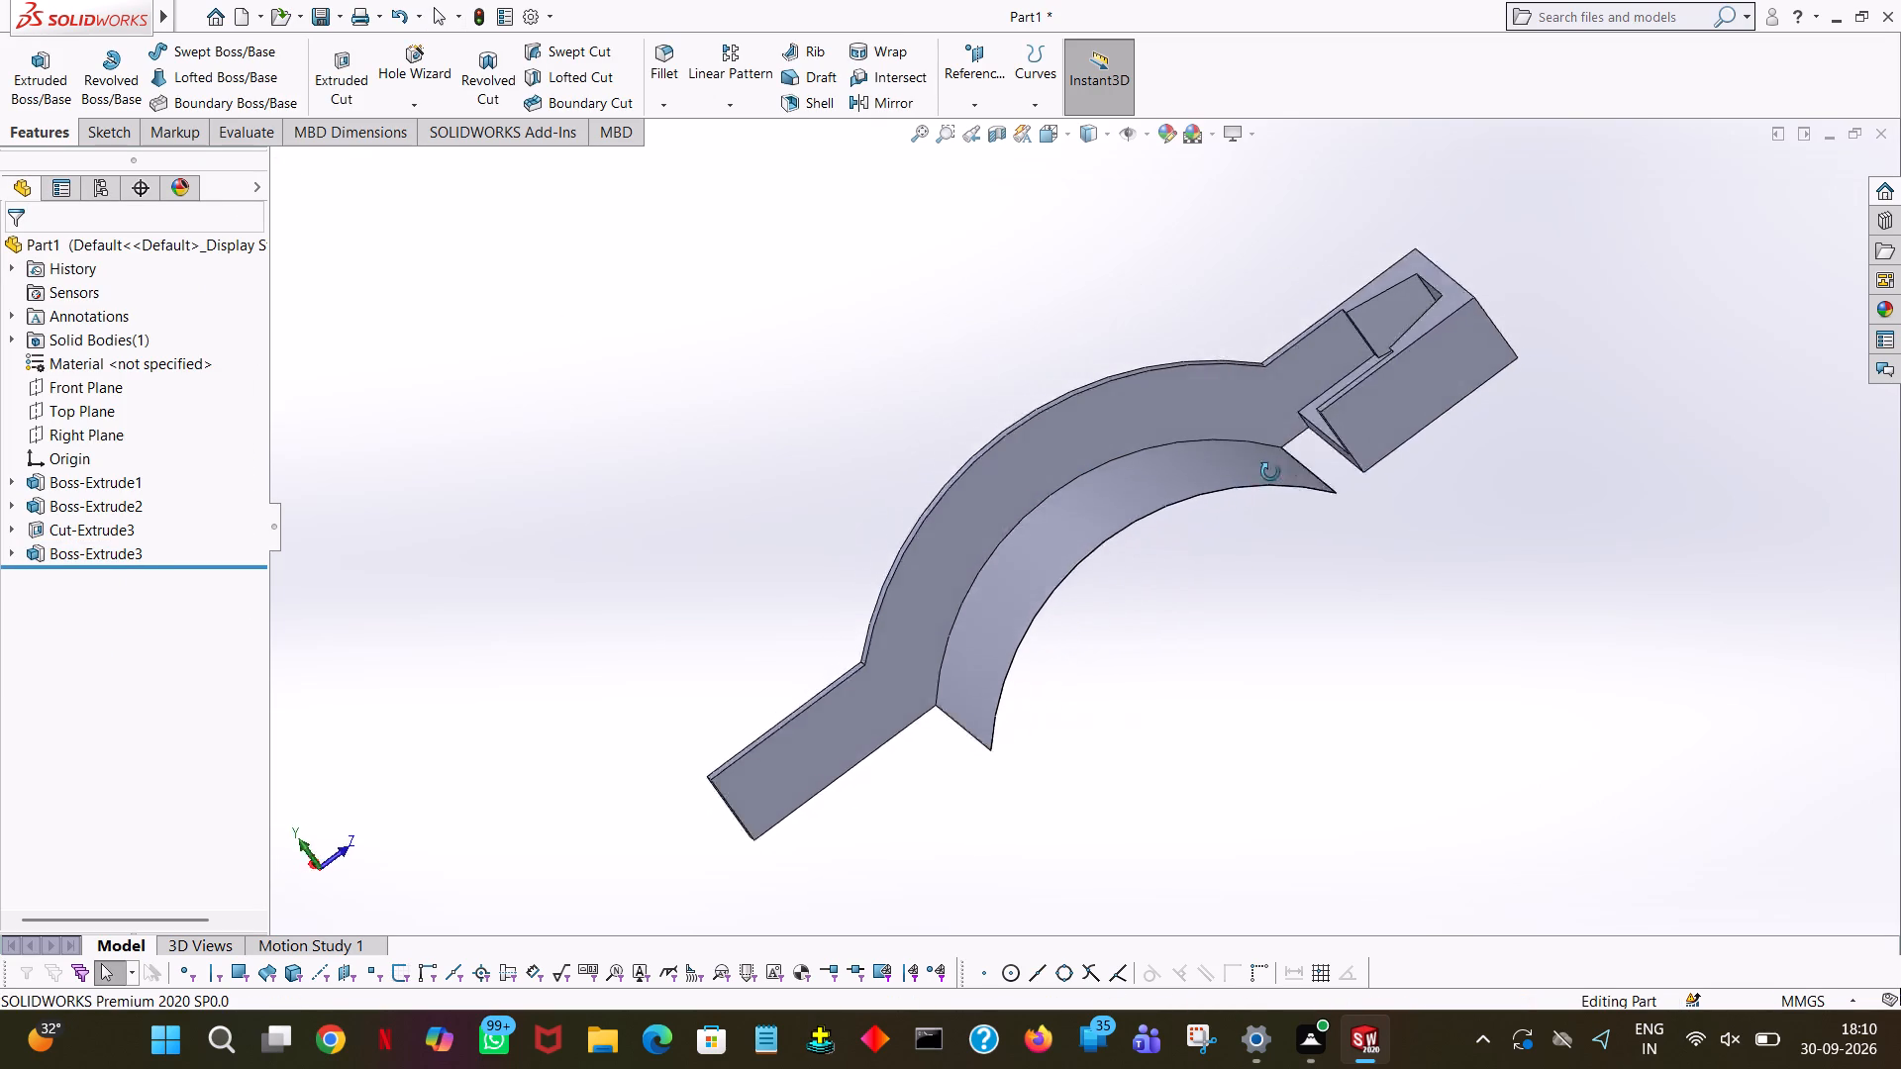
middle_click_drag(1270, 472, 979, 802)
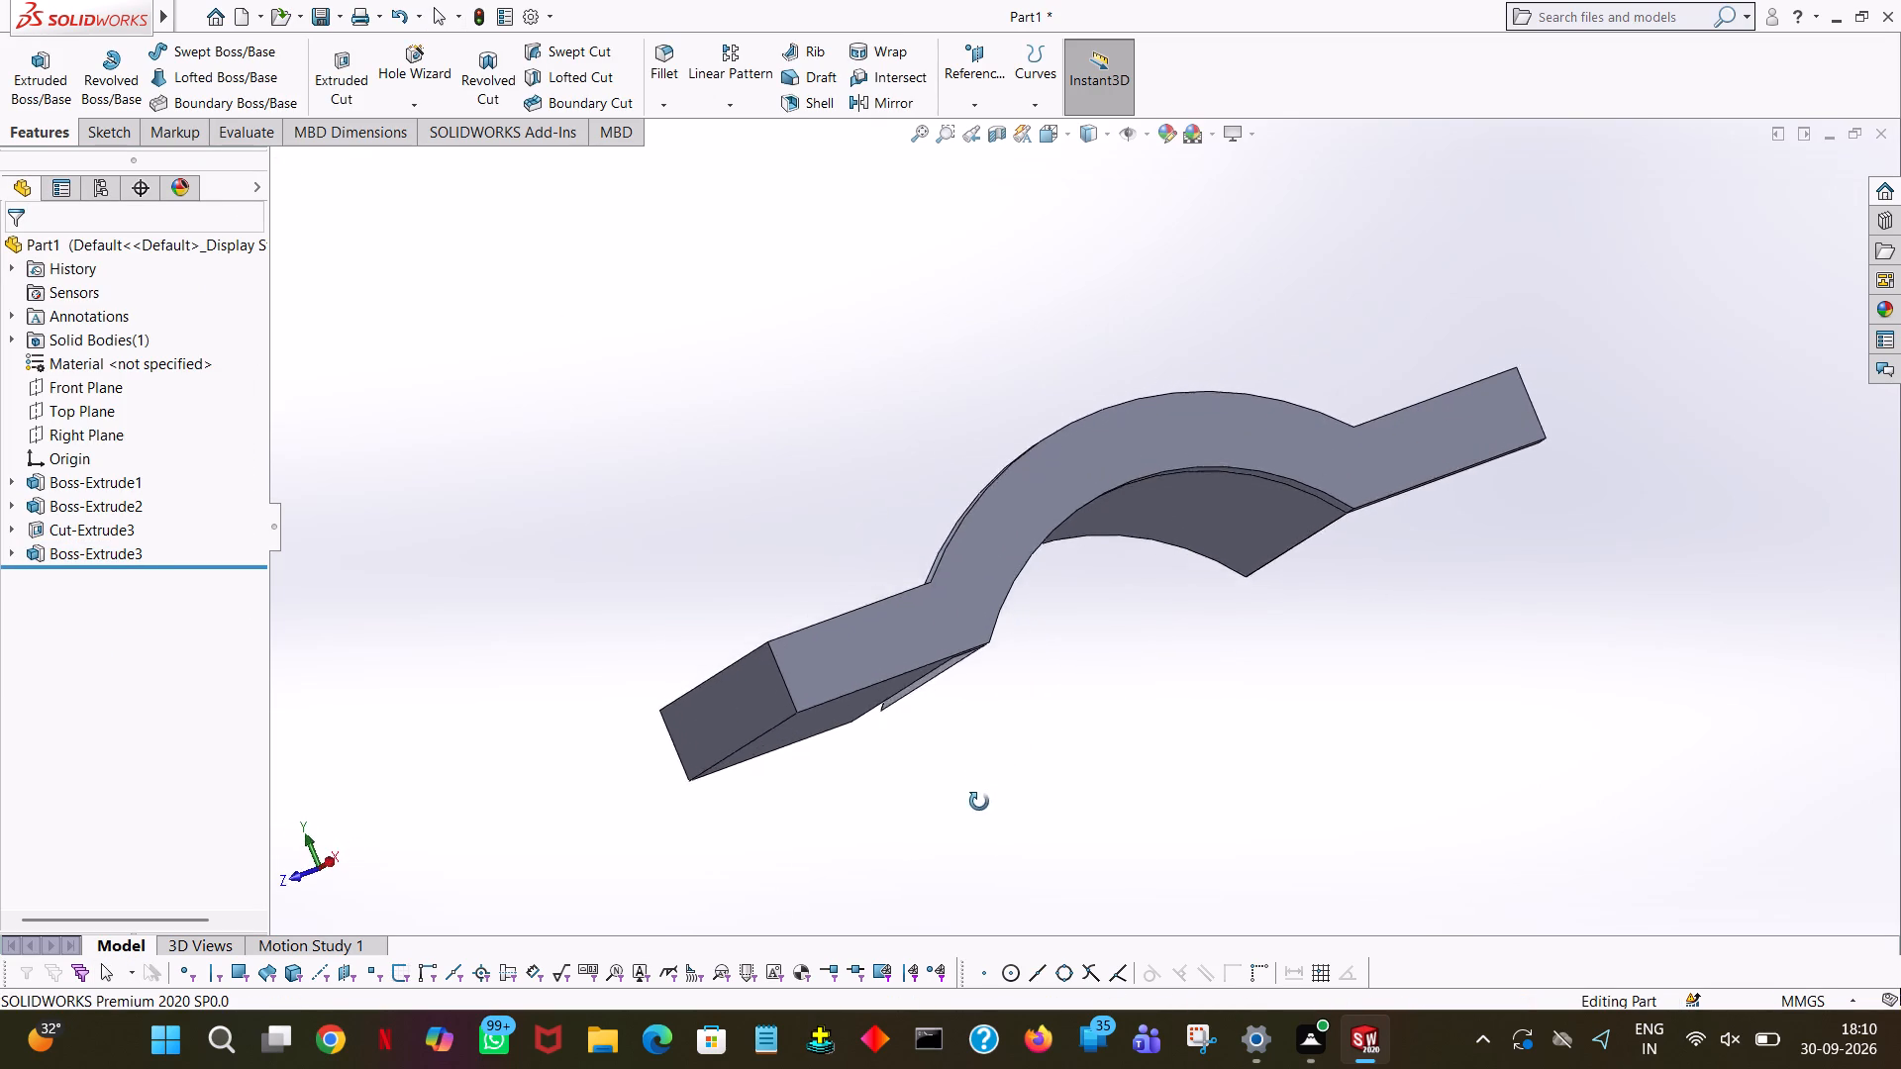
middle_click_drag(979, 802, 1118, 778)
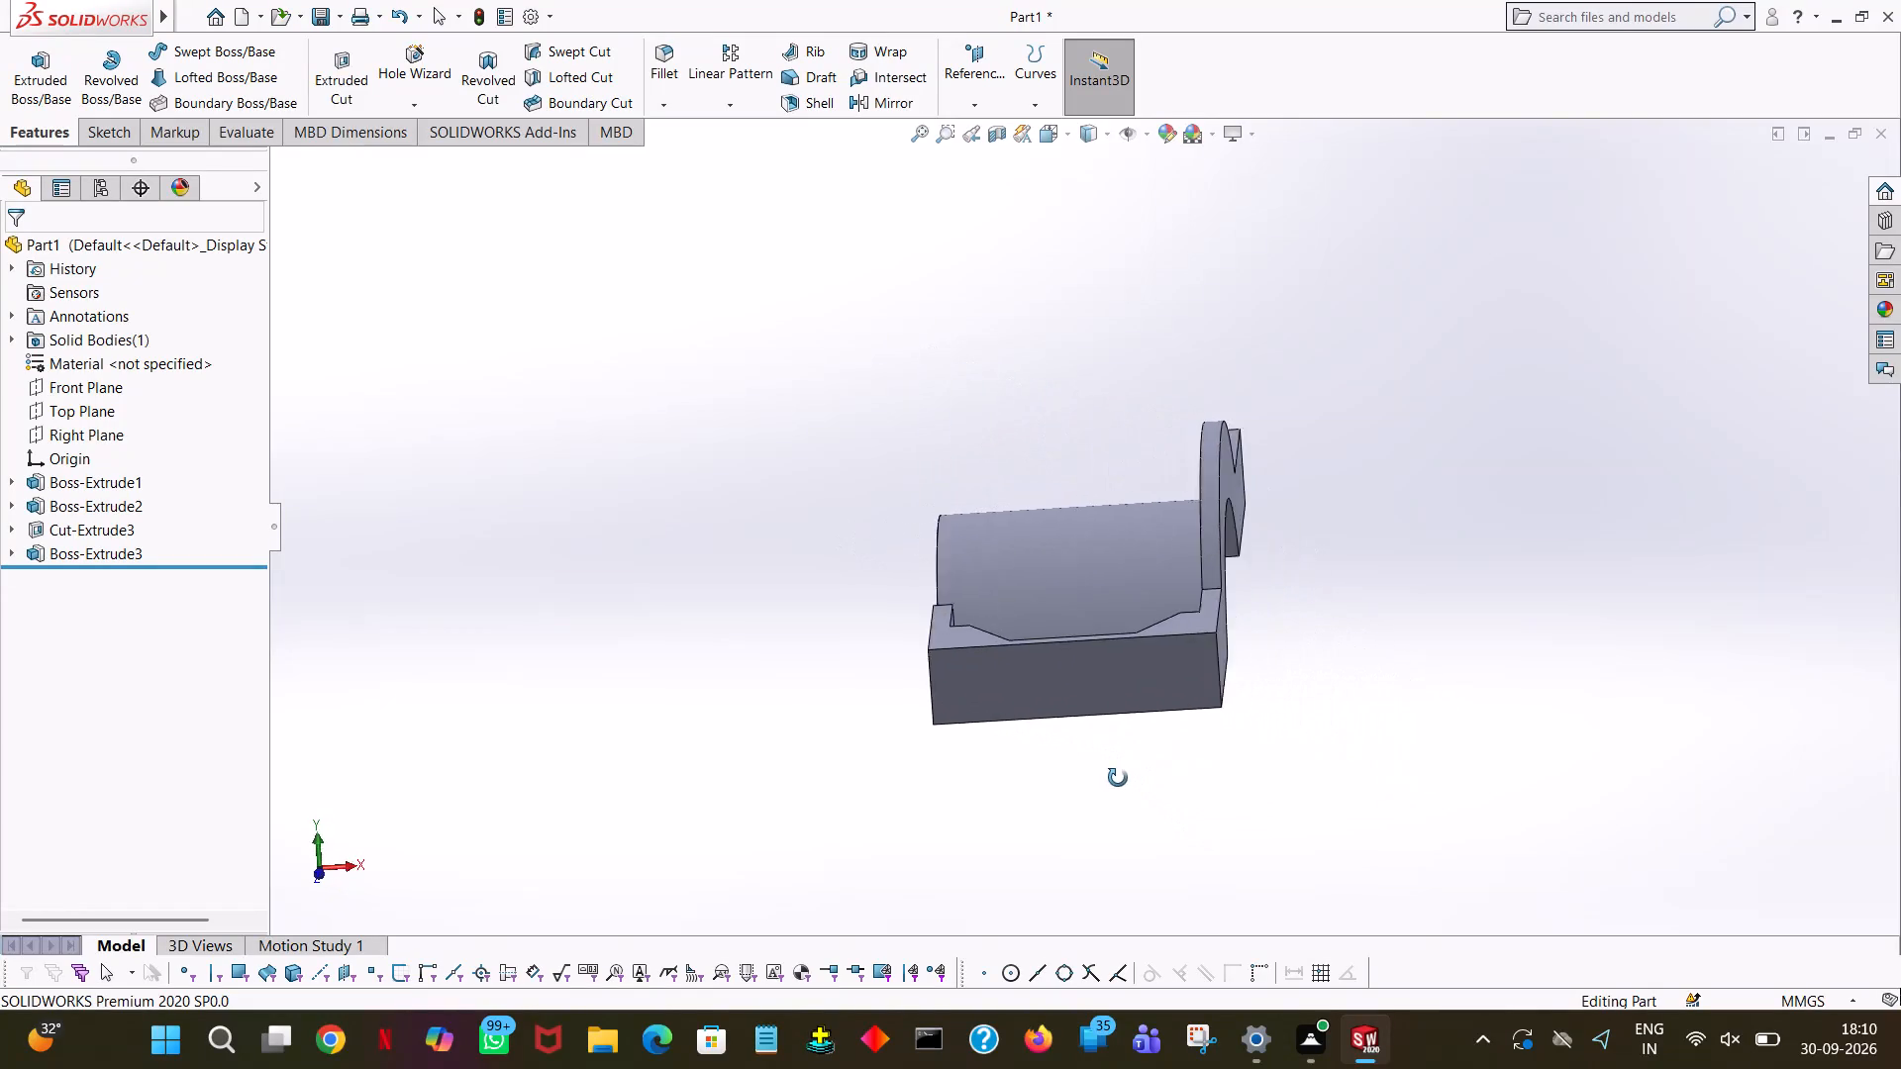
middle_click_drag(1118, 778, 1078, 768)
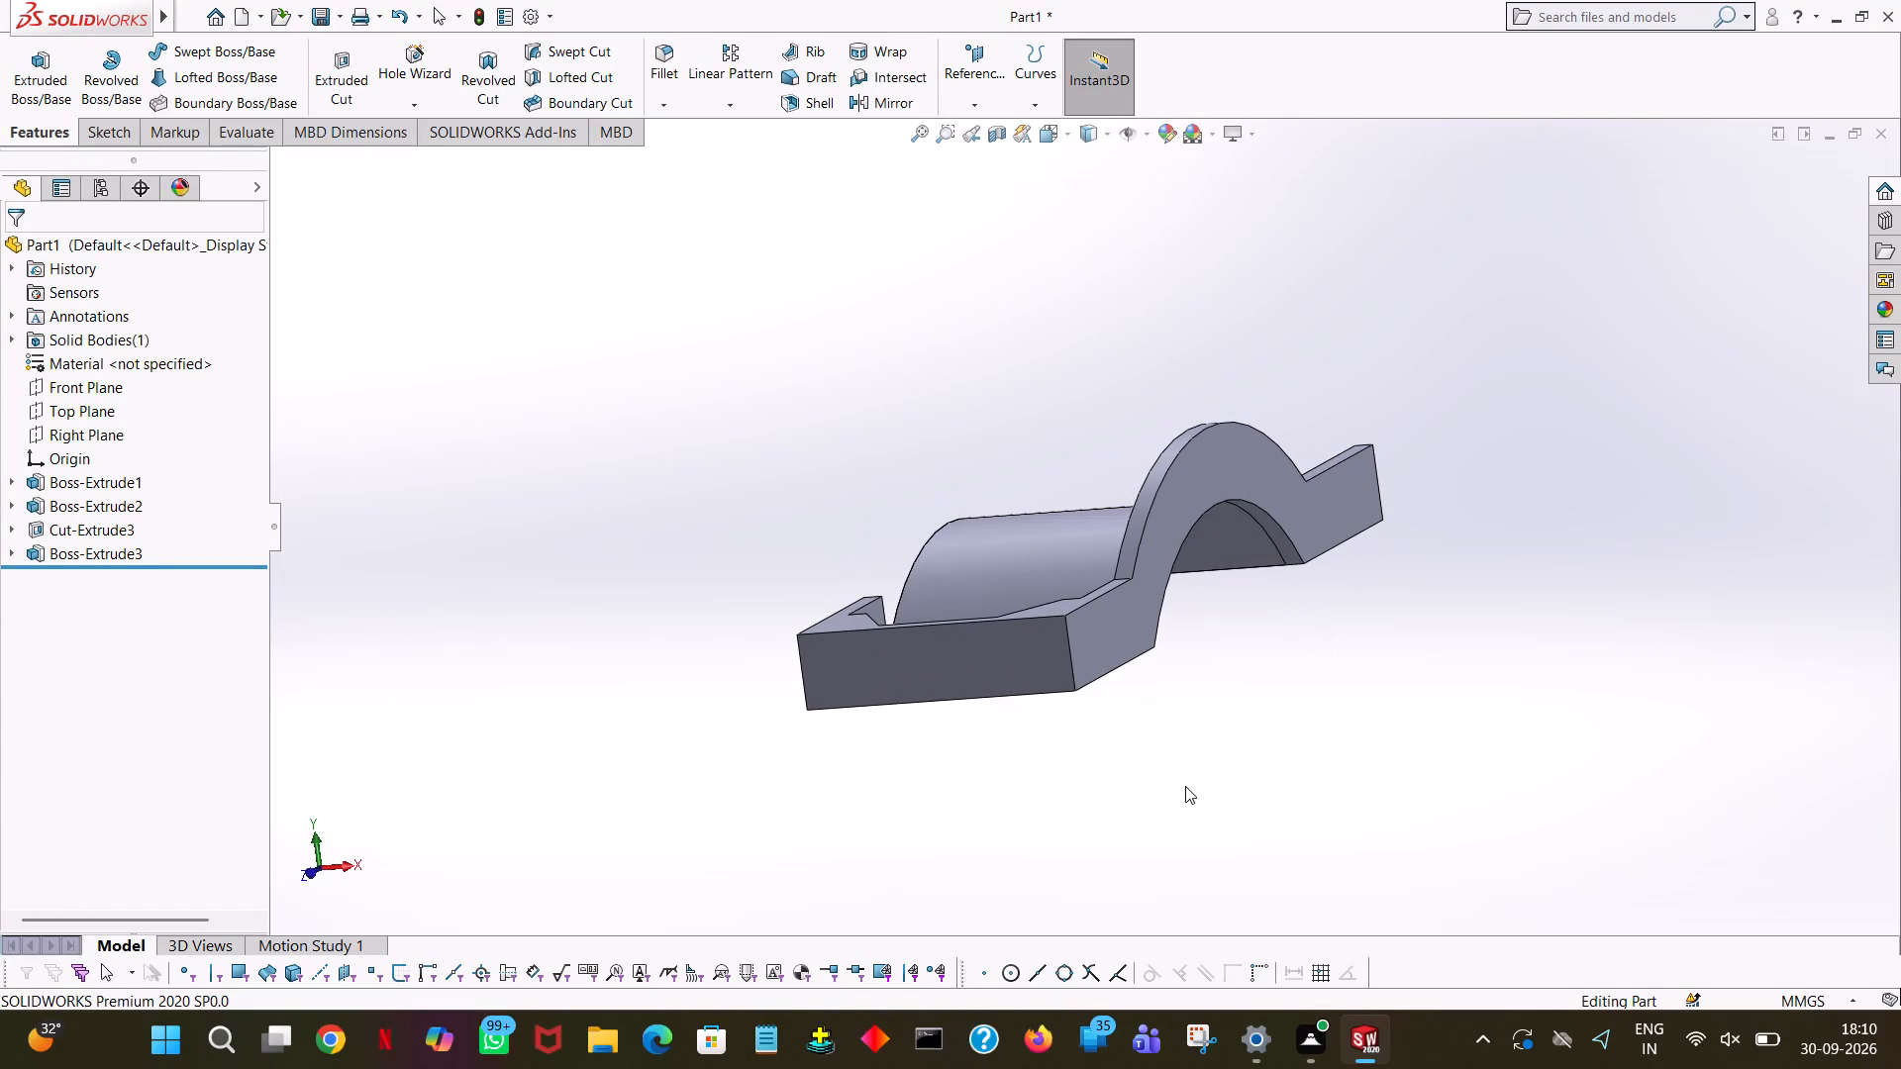
middle_click_drag(1185, 786, 1254, 846)
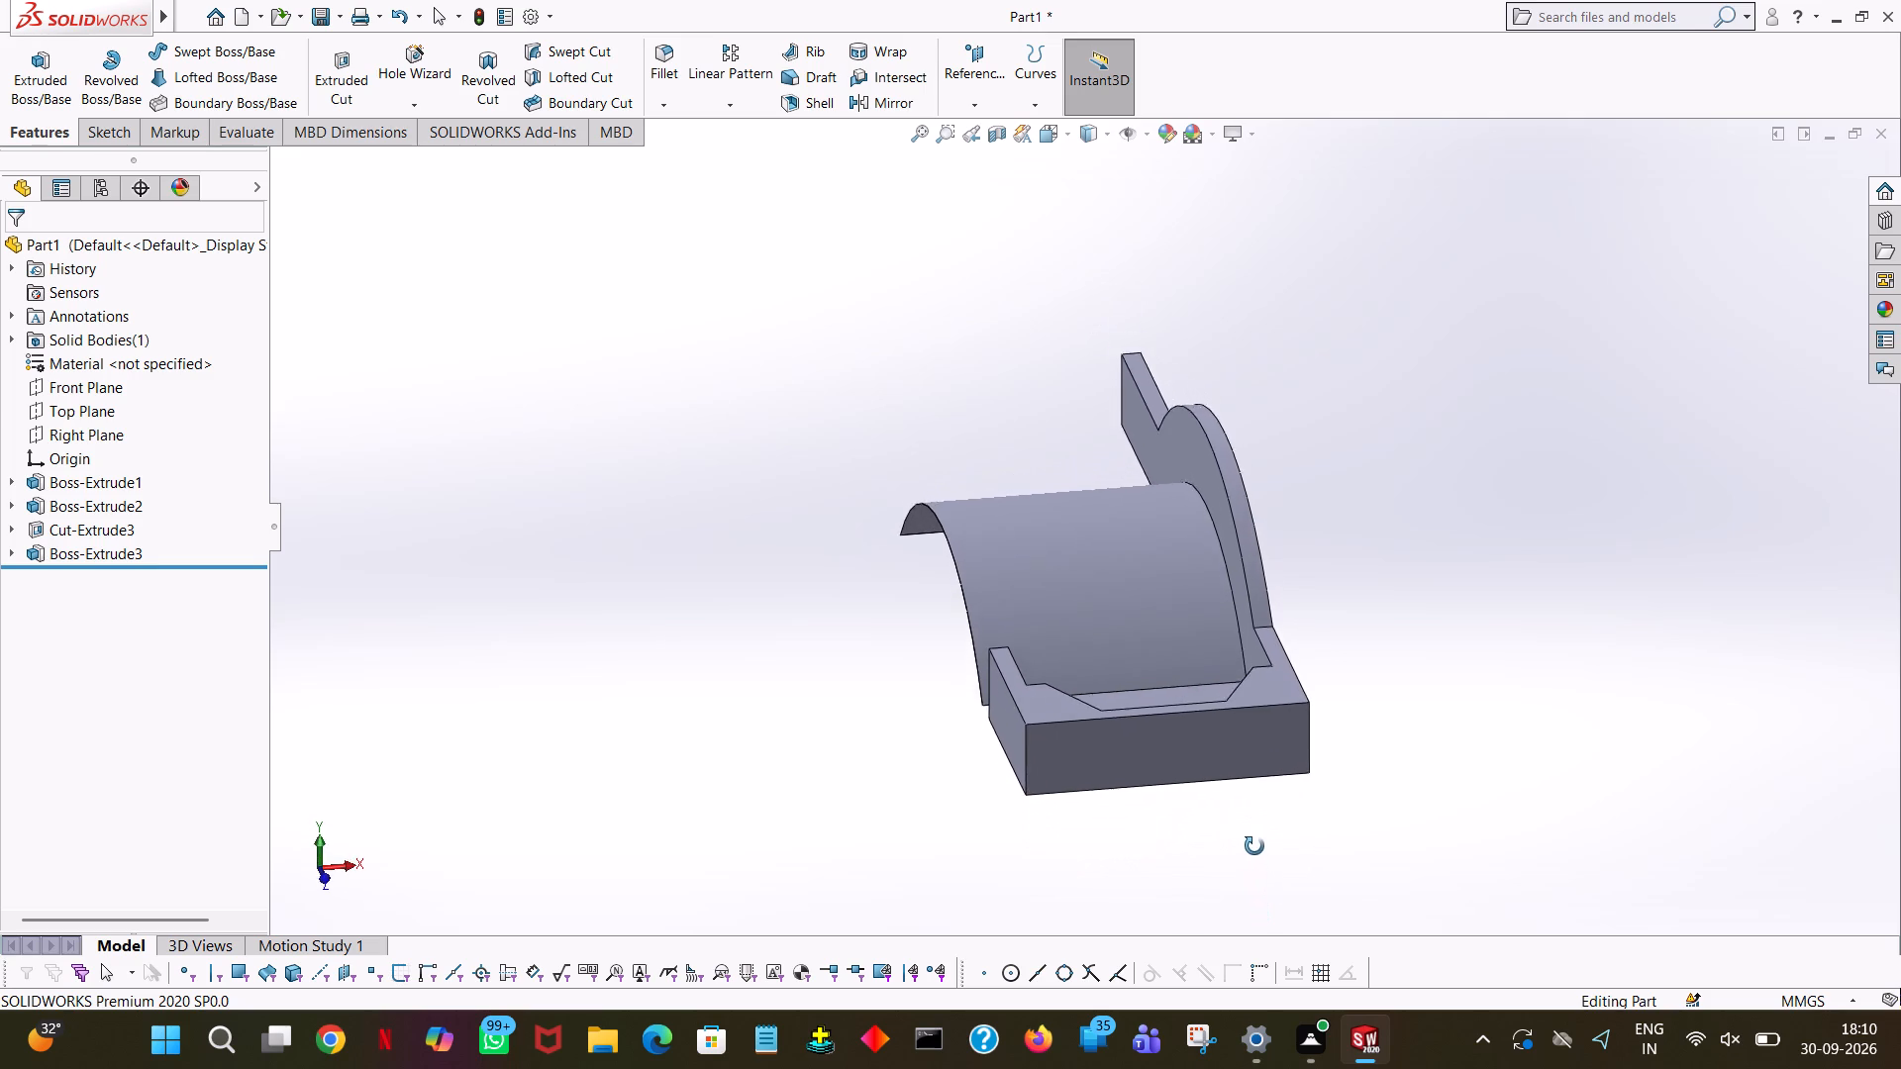
middle_click_drag(1254, 846, 1243, 826)
middle_click_drag(1245, 843, 1245, 862)
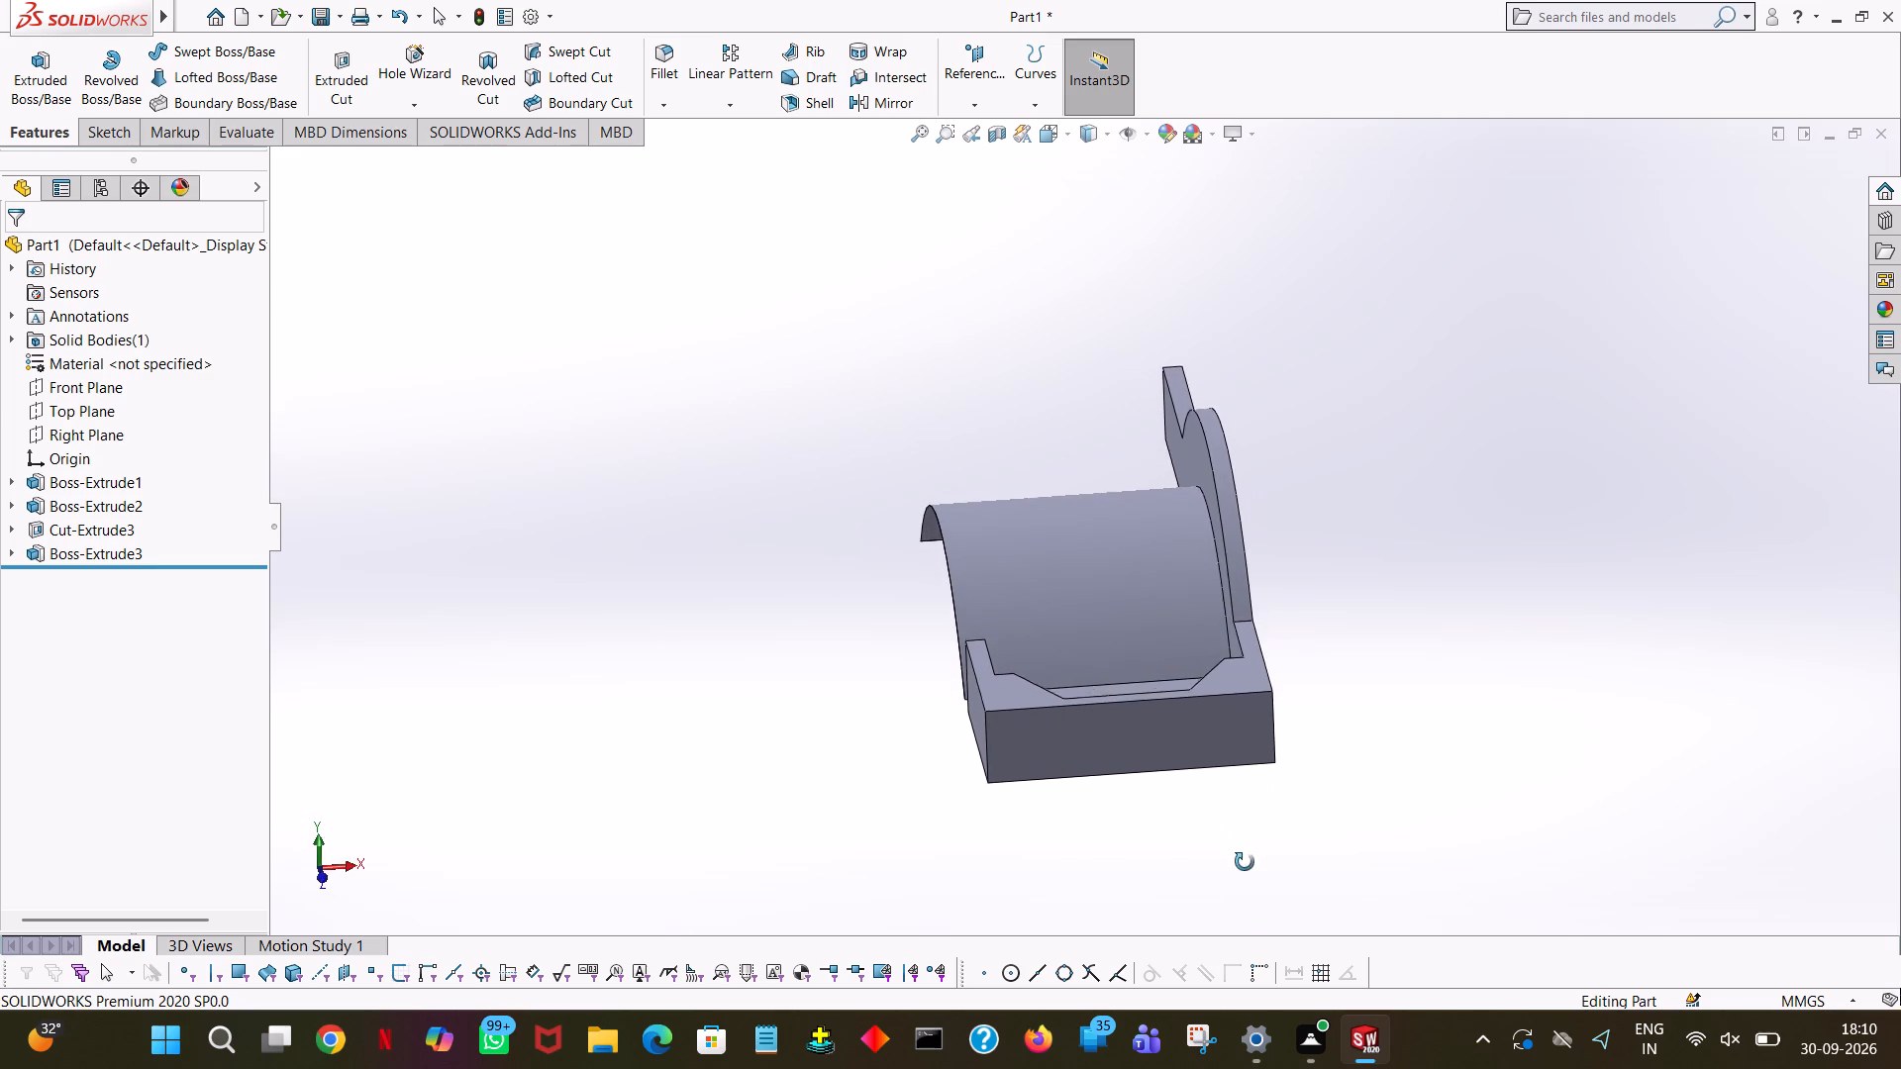
middle_click_drag(1245, 862, 1245, 930)
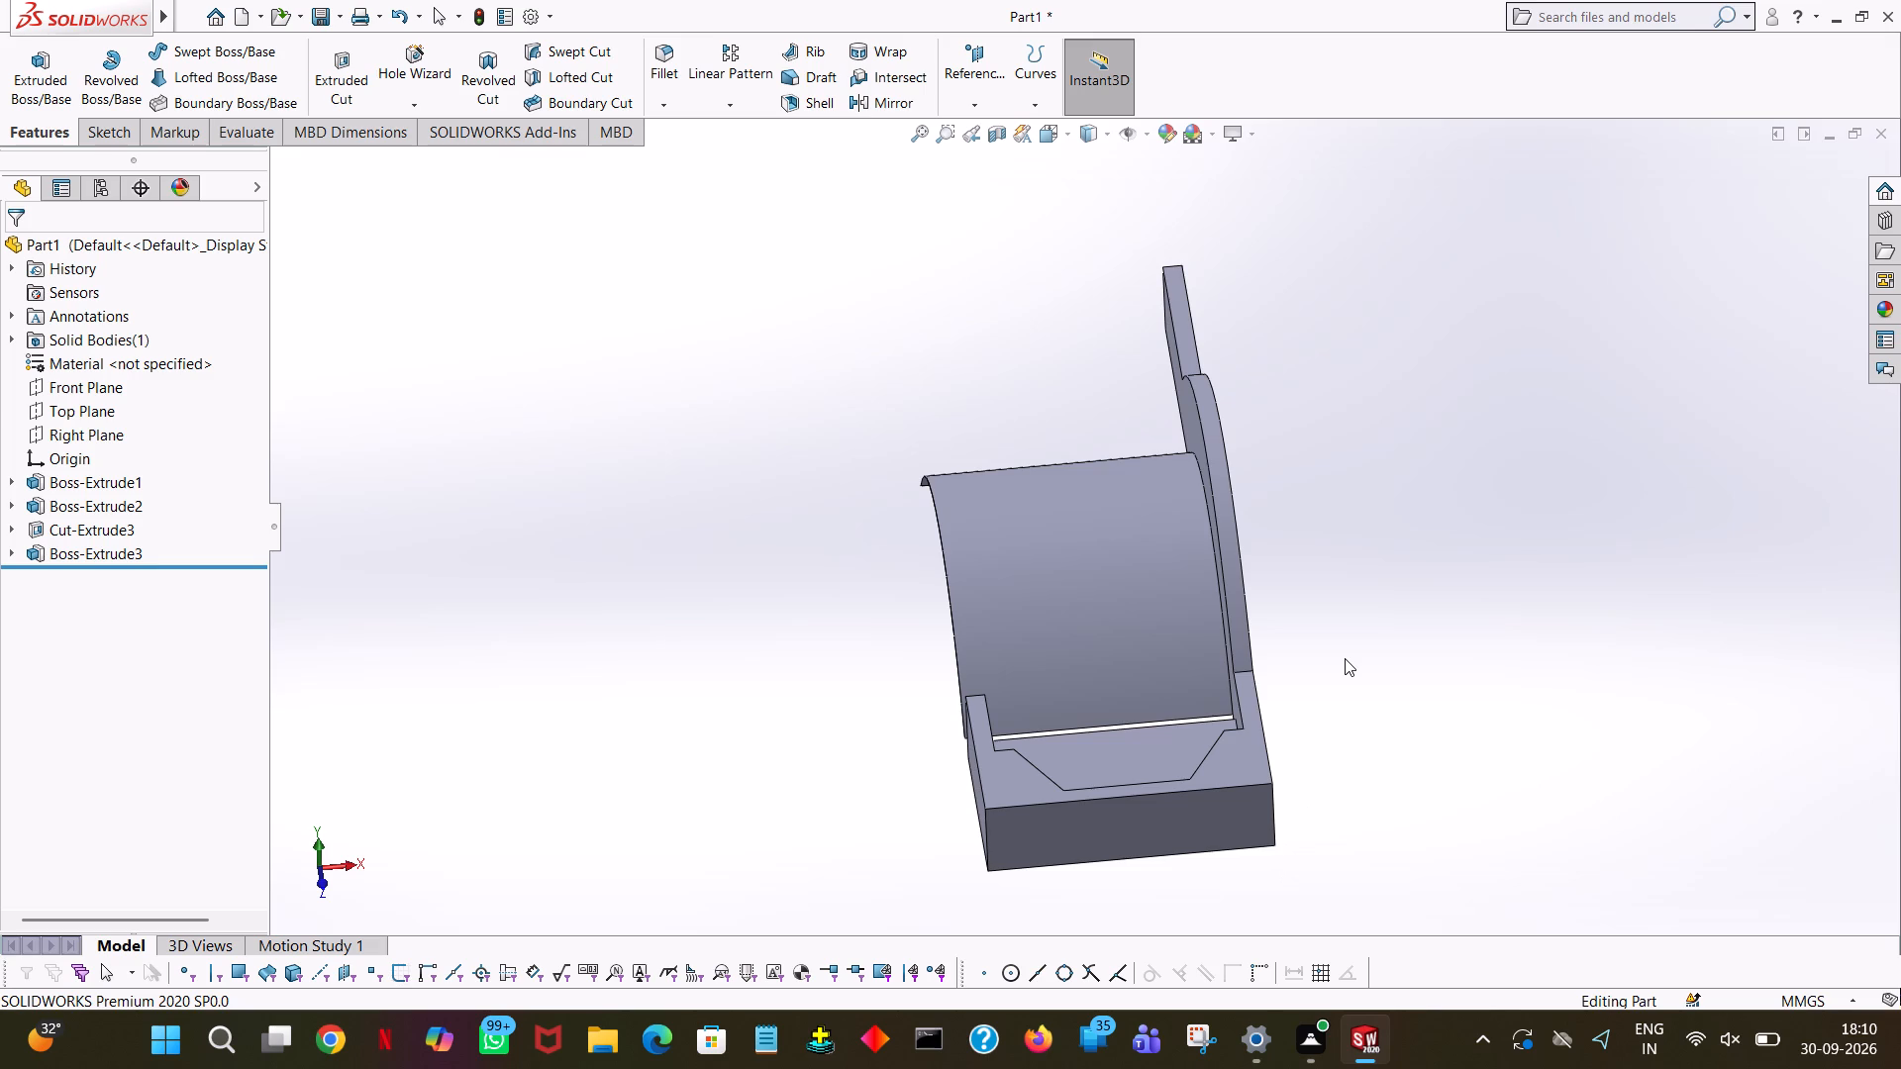
middle_click_drag(1401, 698, 1403, 695)
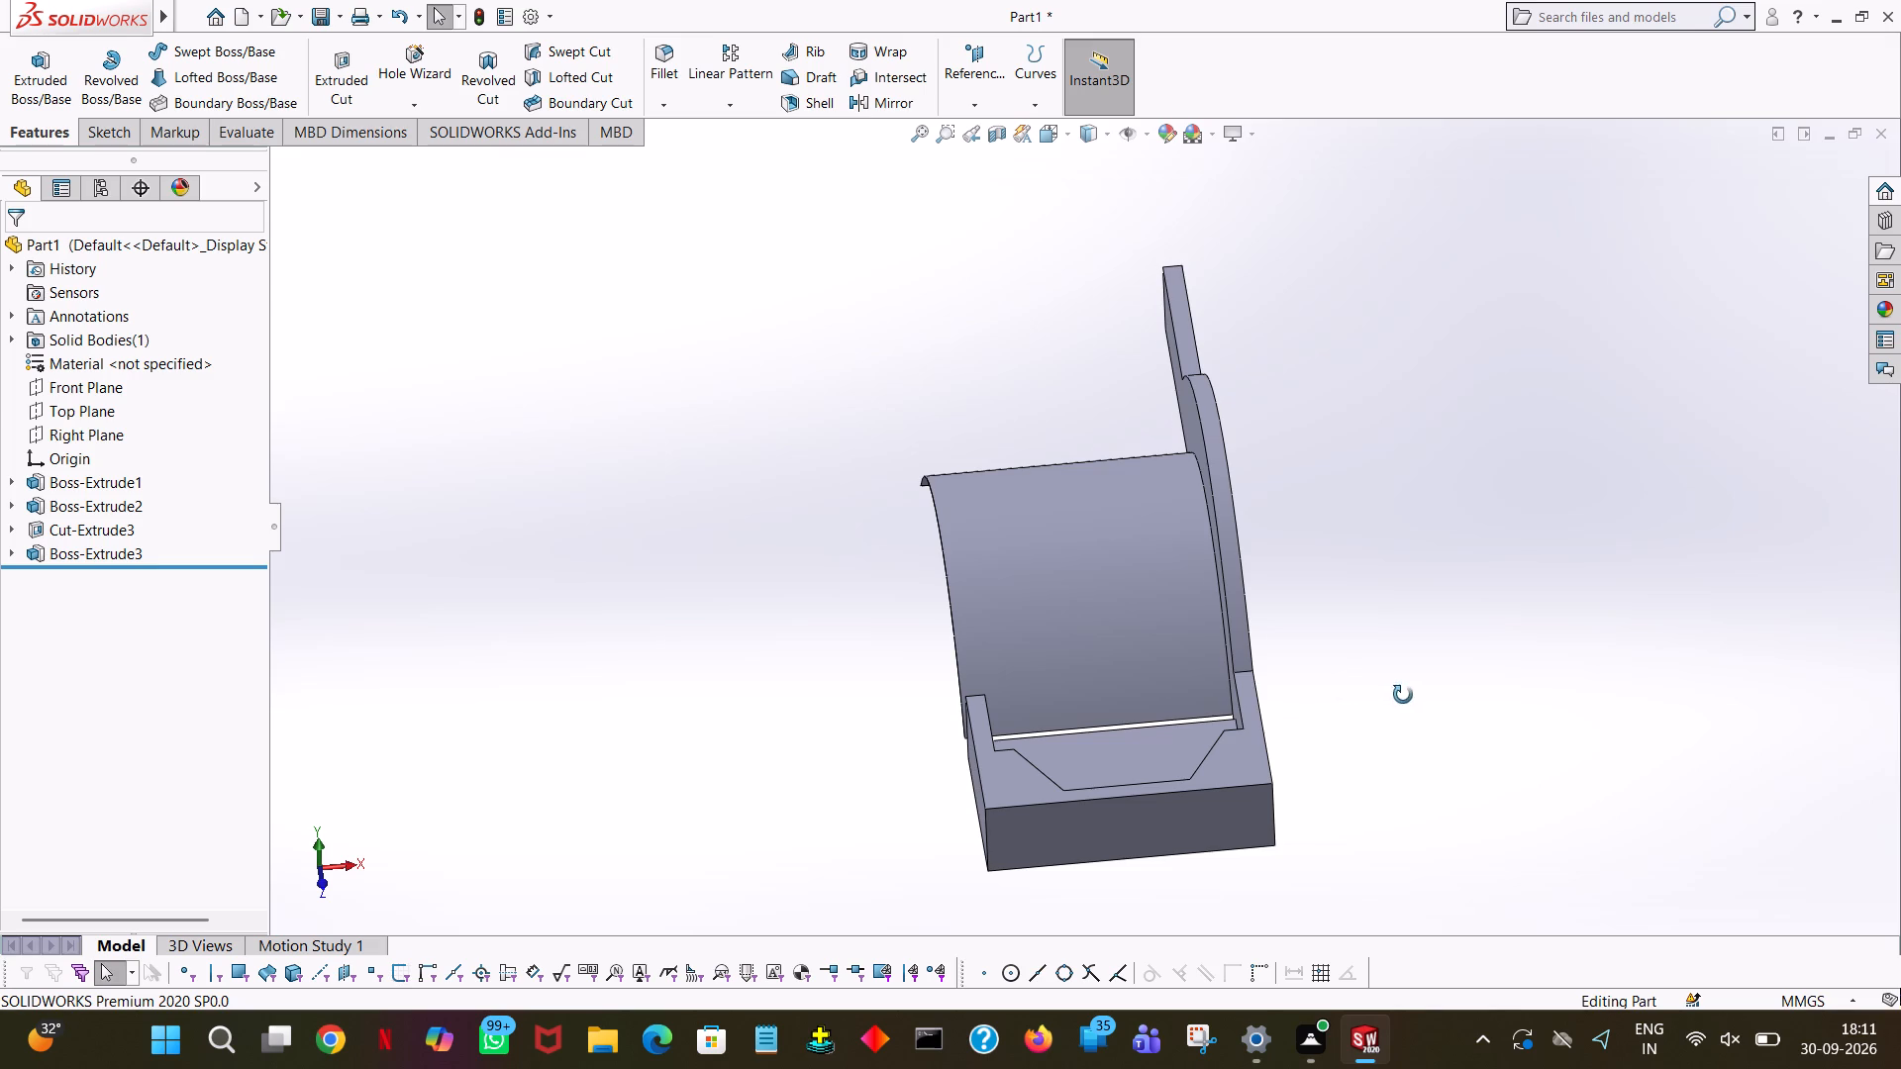
middle_click_drag(1403, 695, 1632, 641)
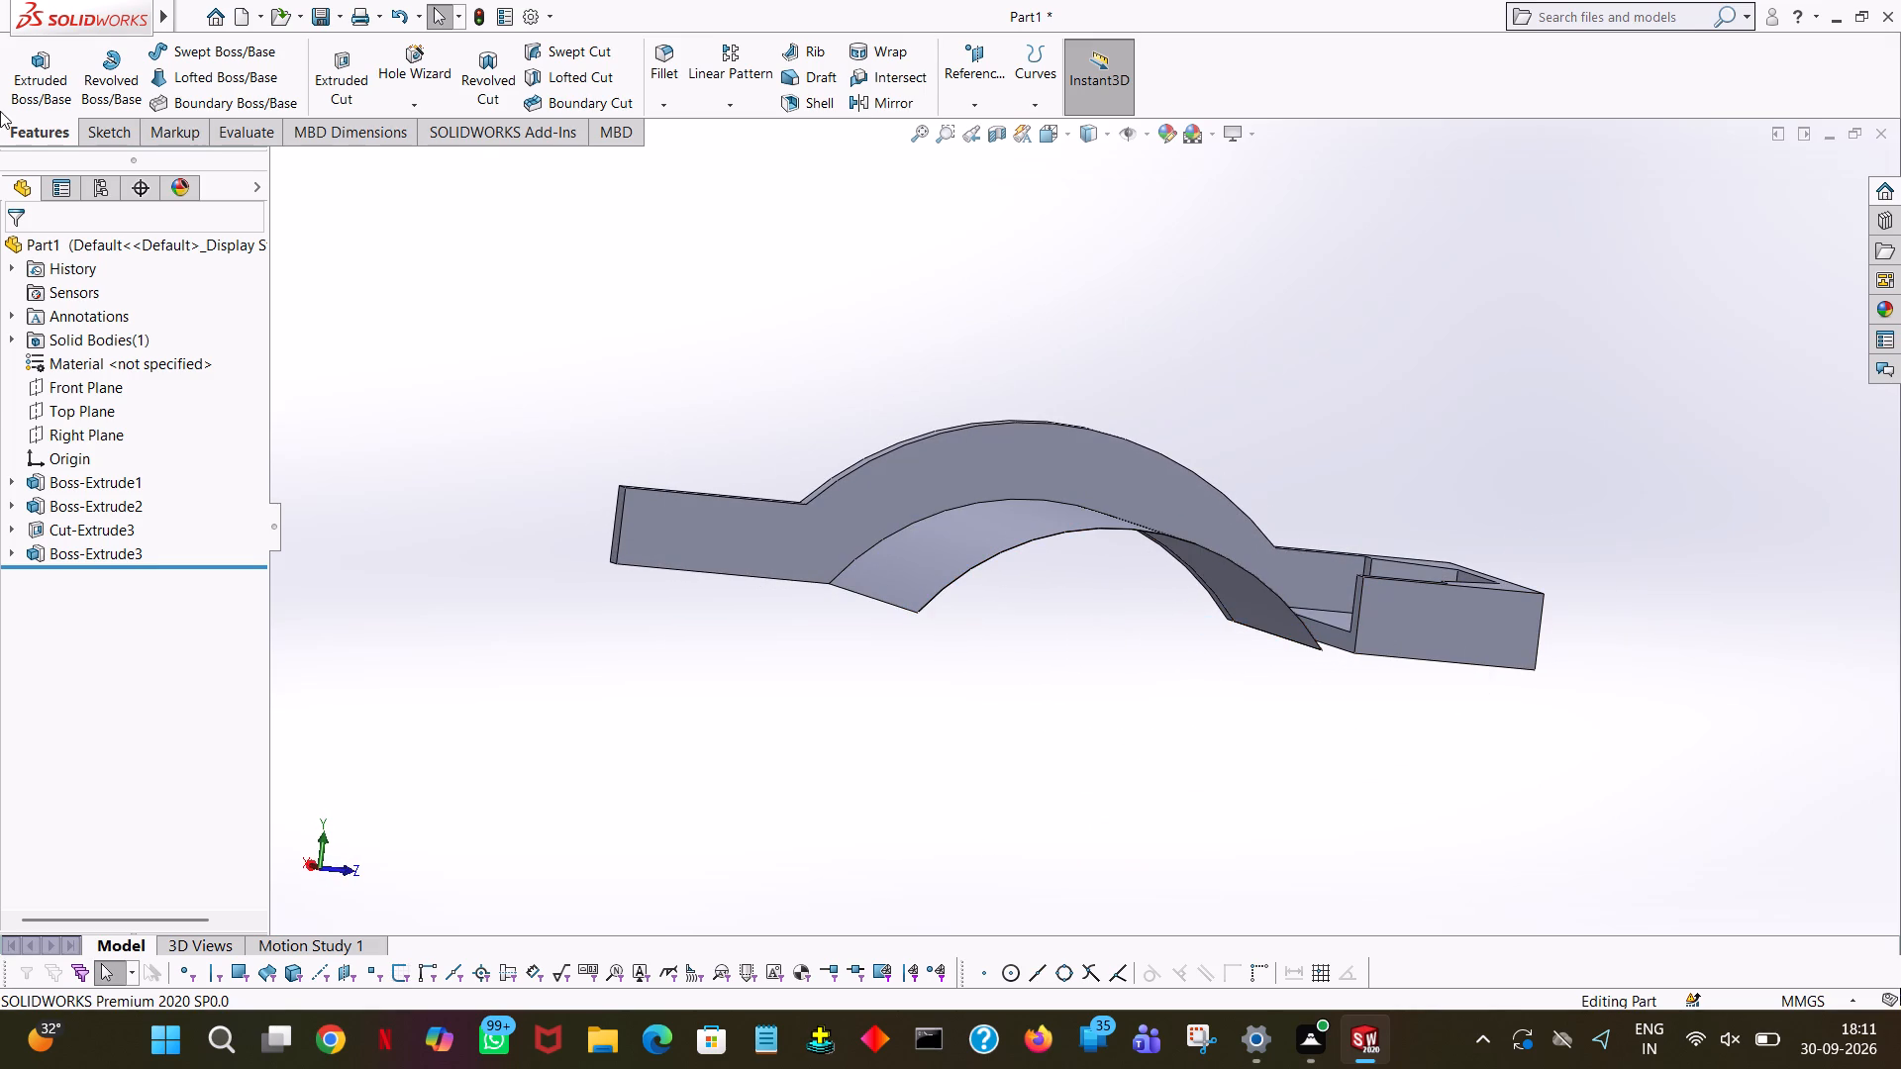
Start a boss extrude sketch on the flange block's end face parallel to the arched profile and draw an origin-centred circle along the outer arch.
left_click(23, 82)
left_click(1454, 631)
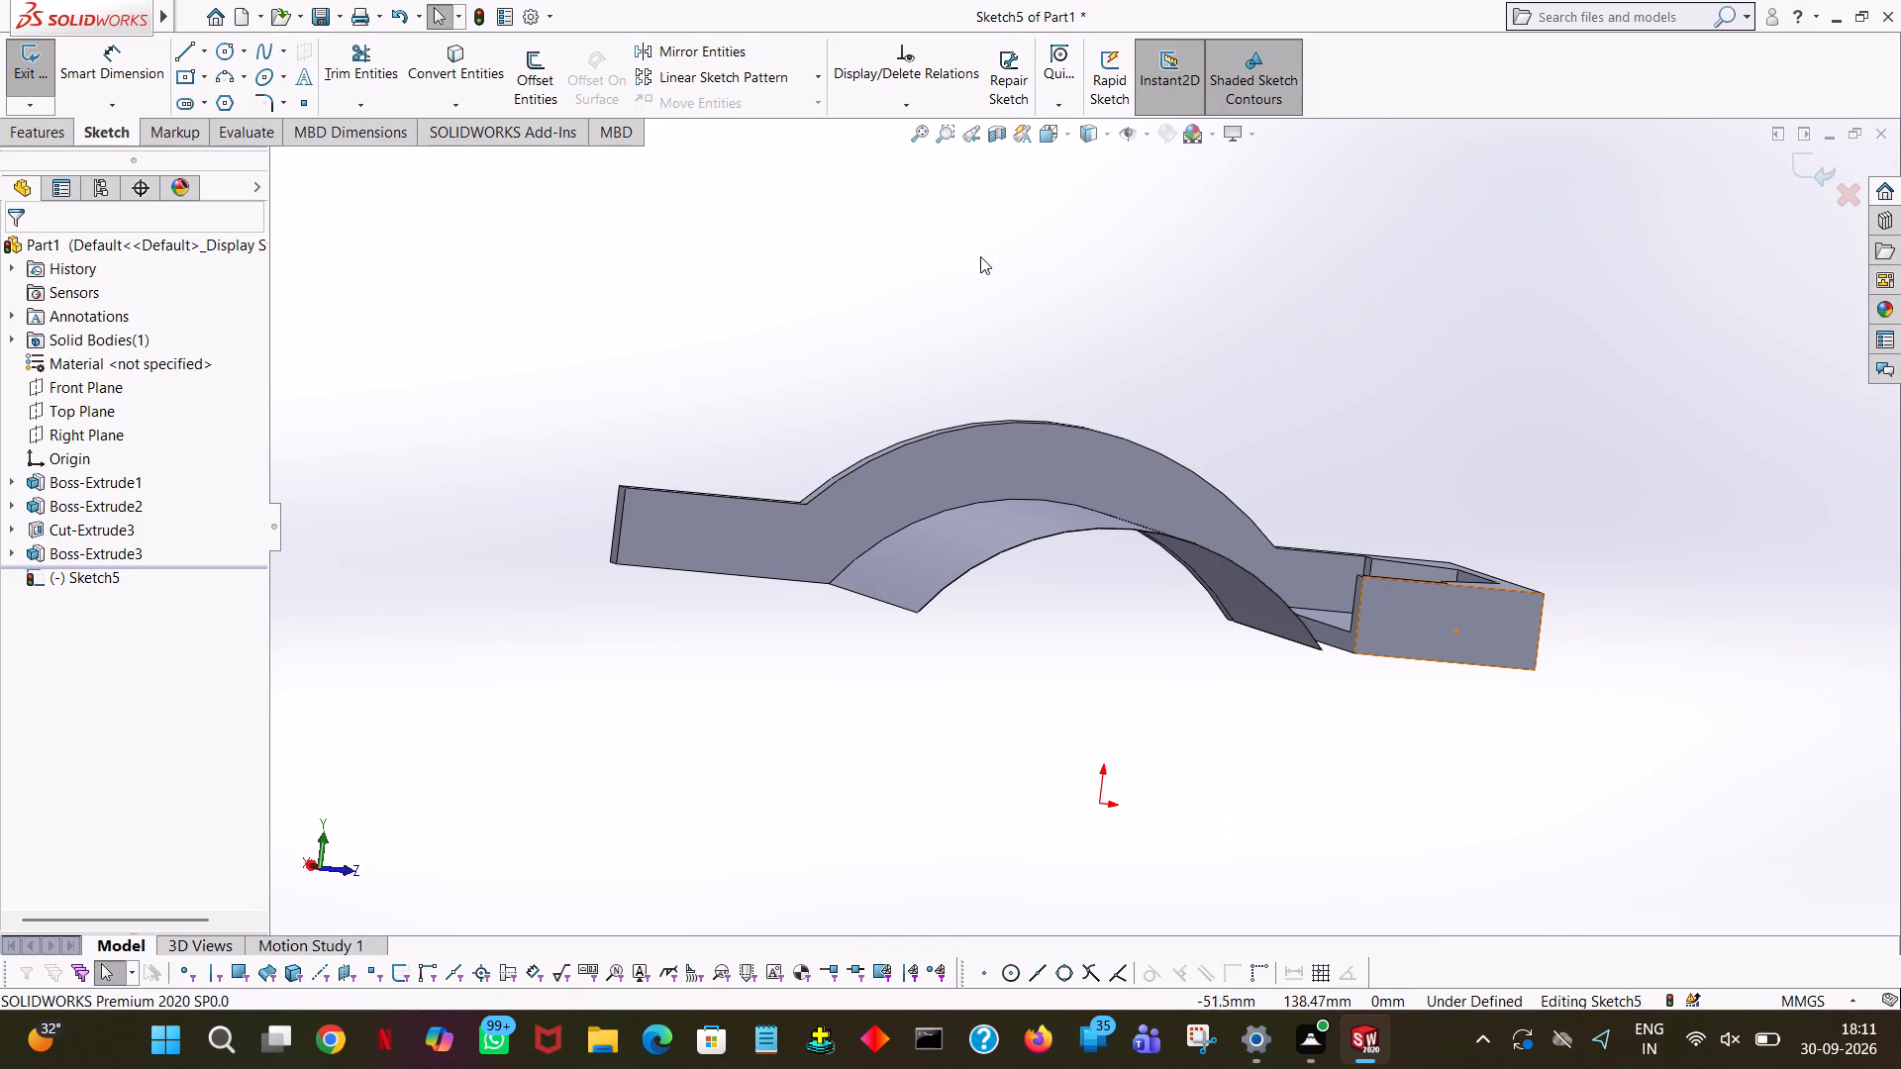
left_click(1106, 134)
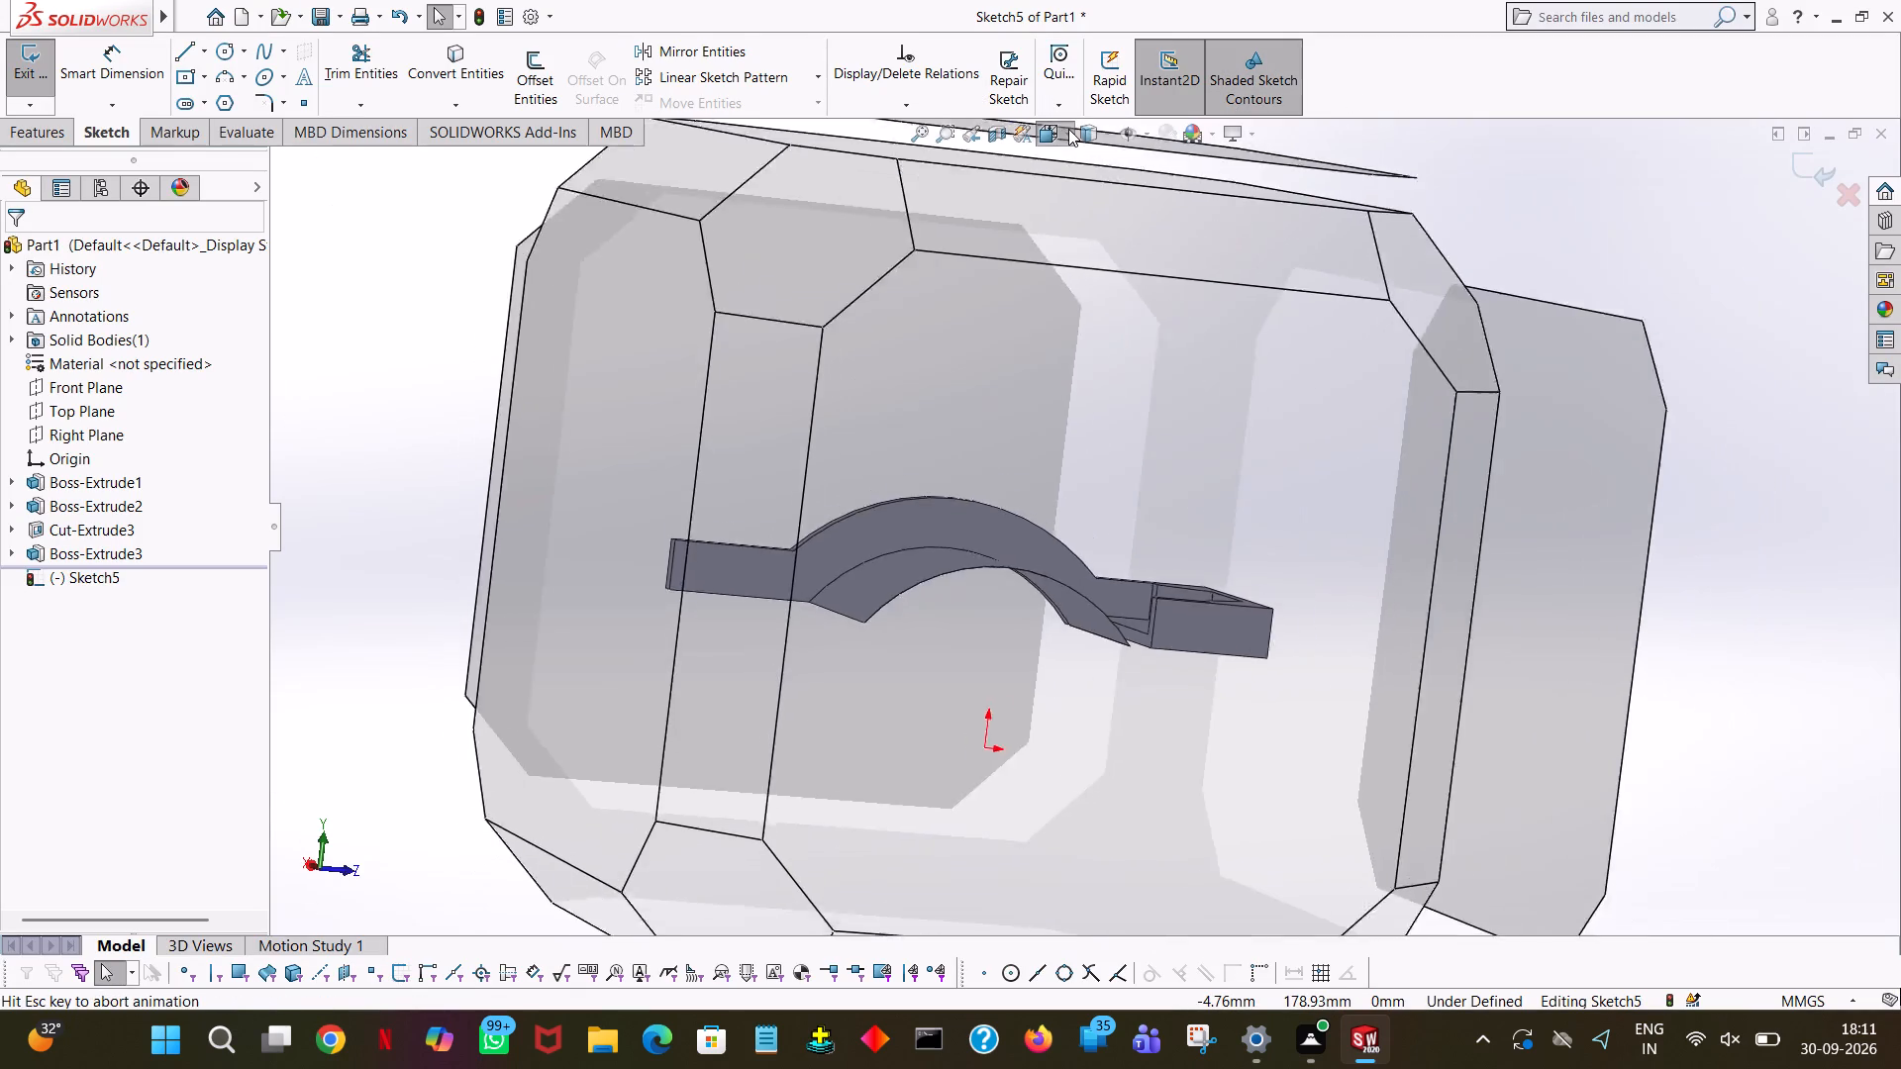
left_click(1068, 129)
left_click(1068, 129)
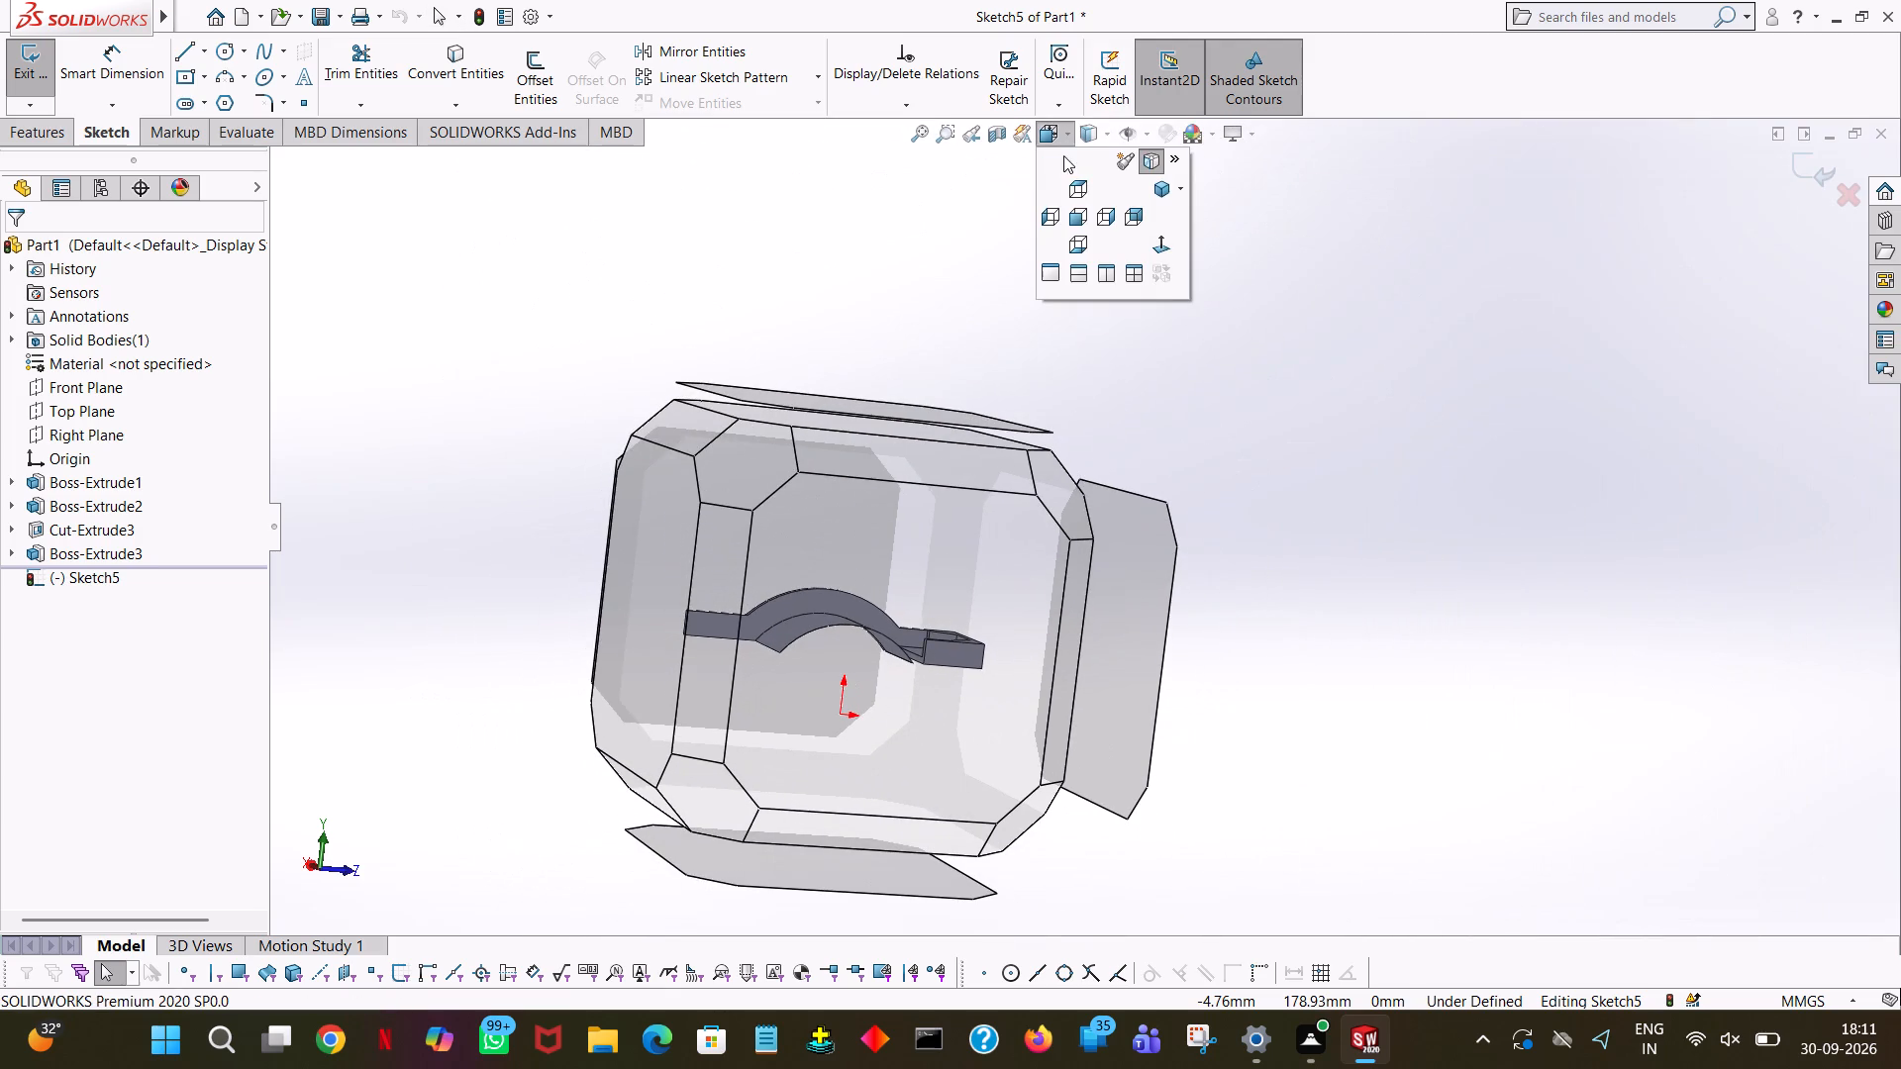
left_click(1160, 236)
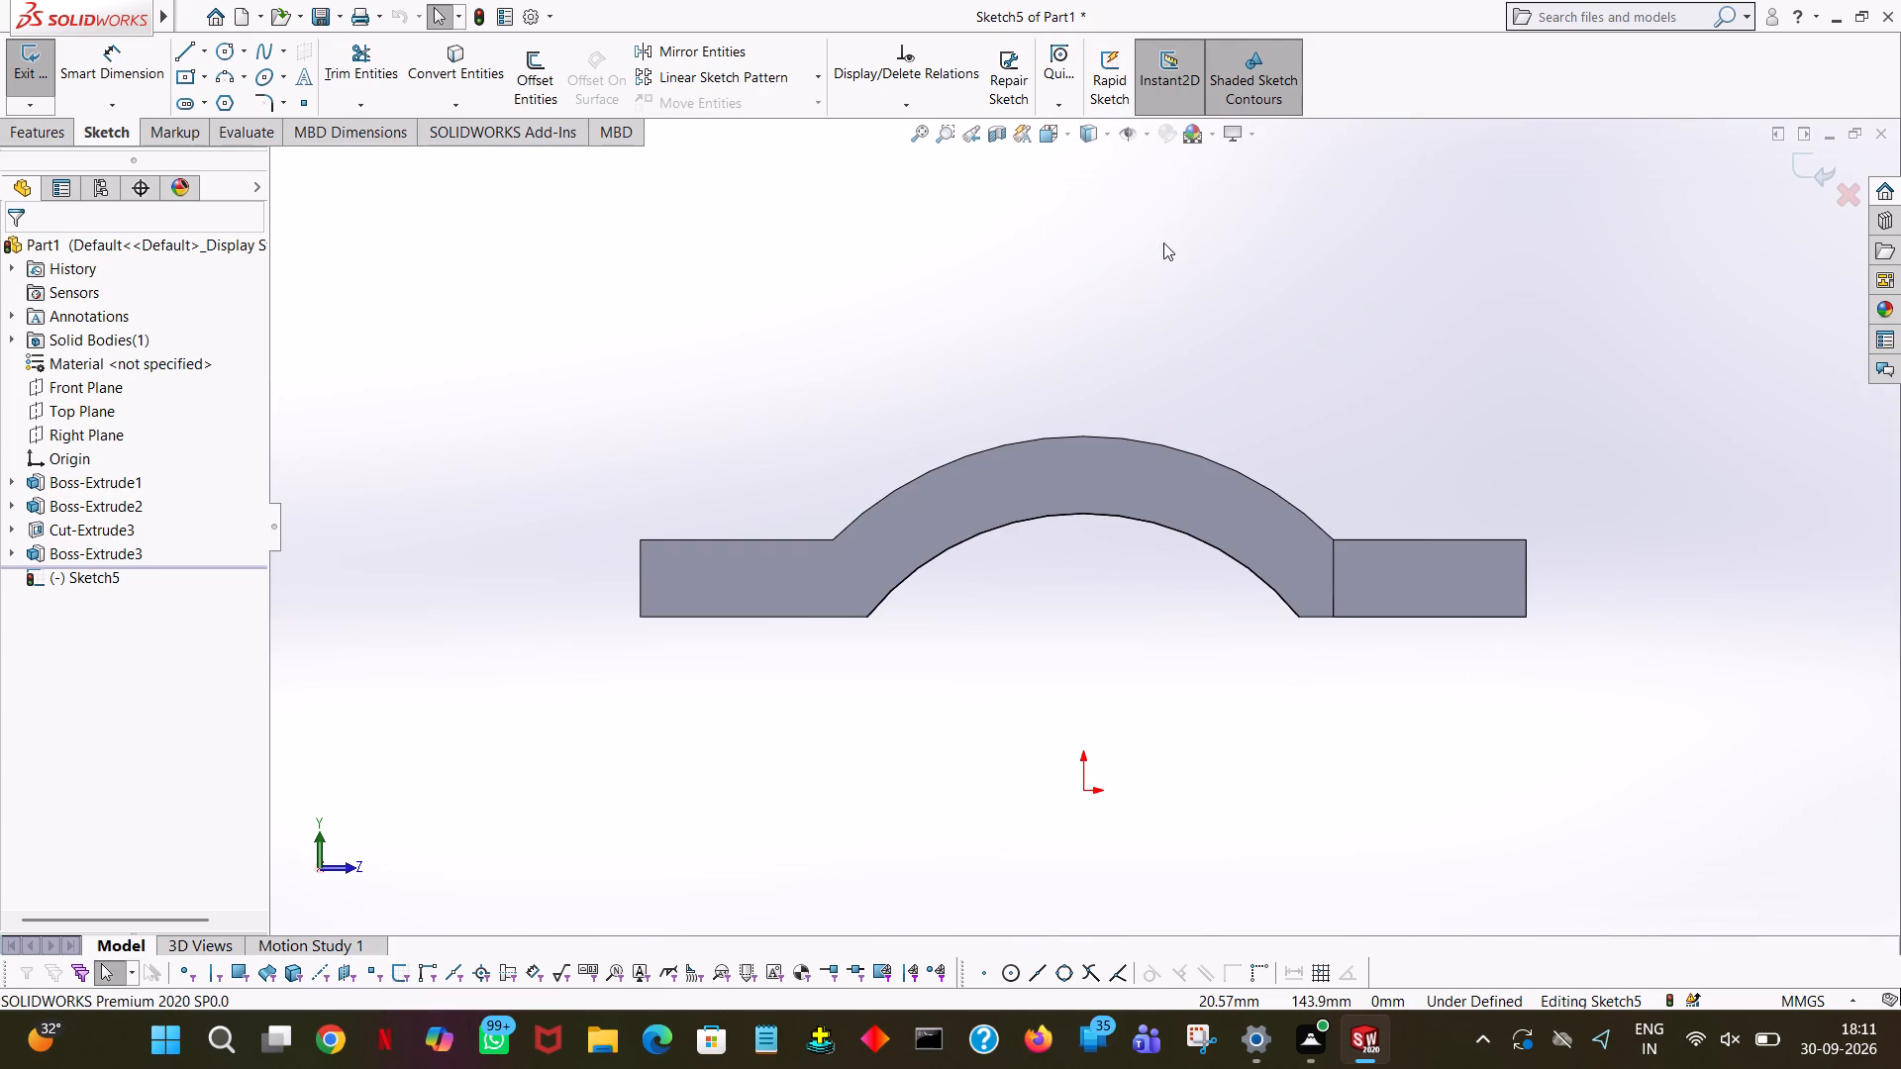
middle_click(1322, 274)
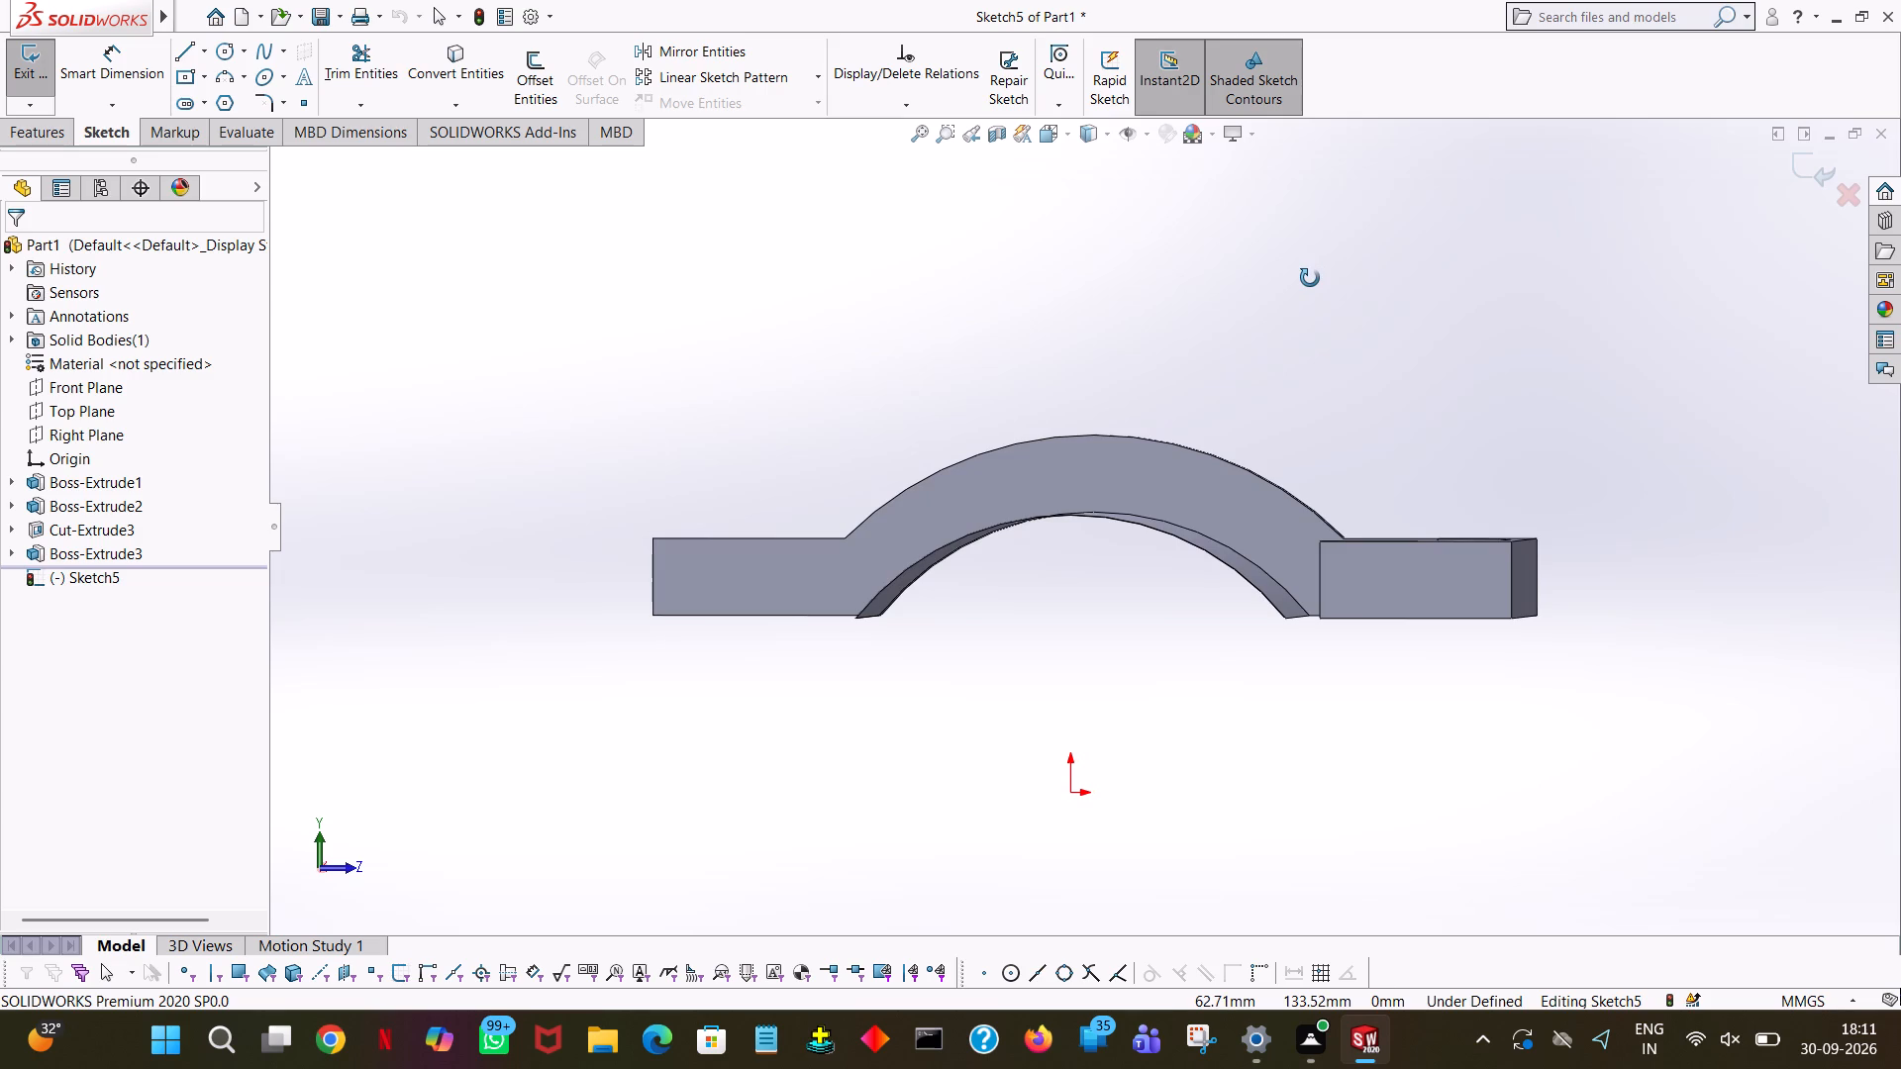
left_click(1063, 137)
left_click(1164, 241)
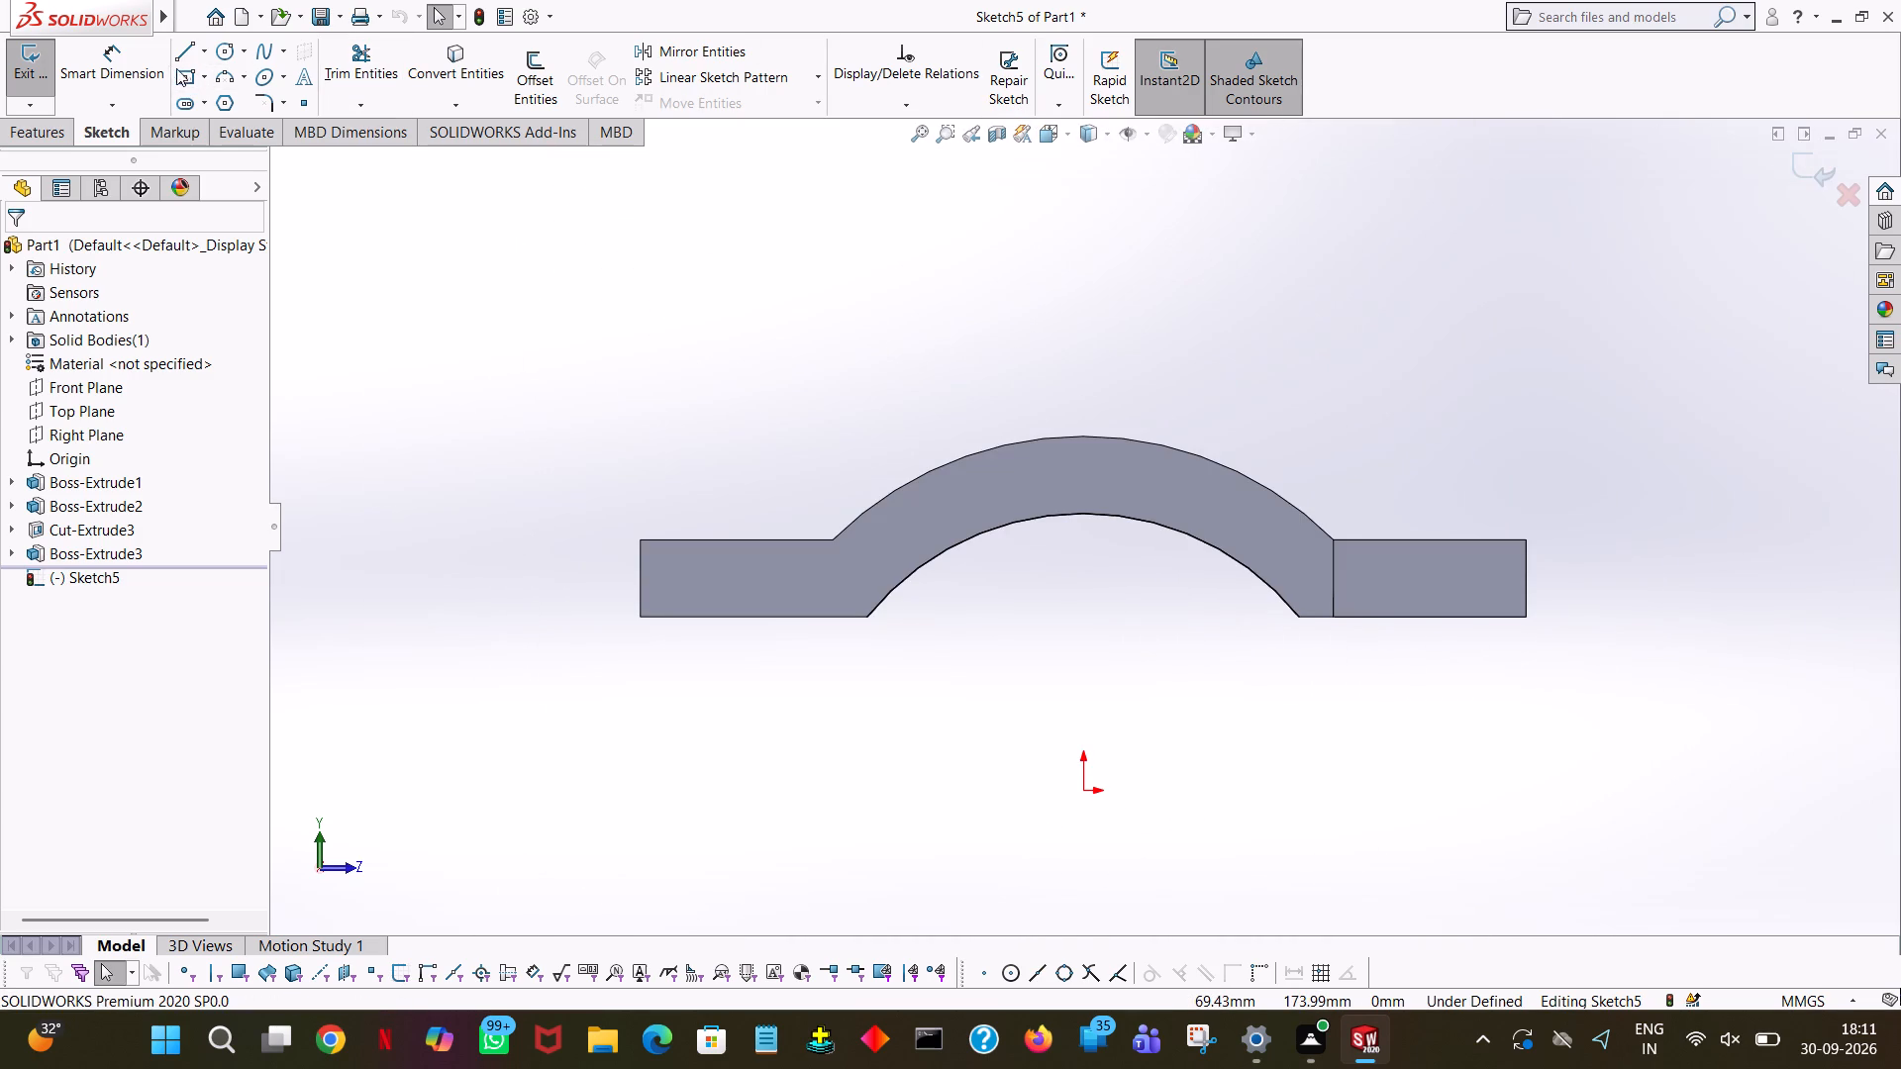
left_click(223, 41)
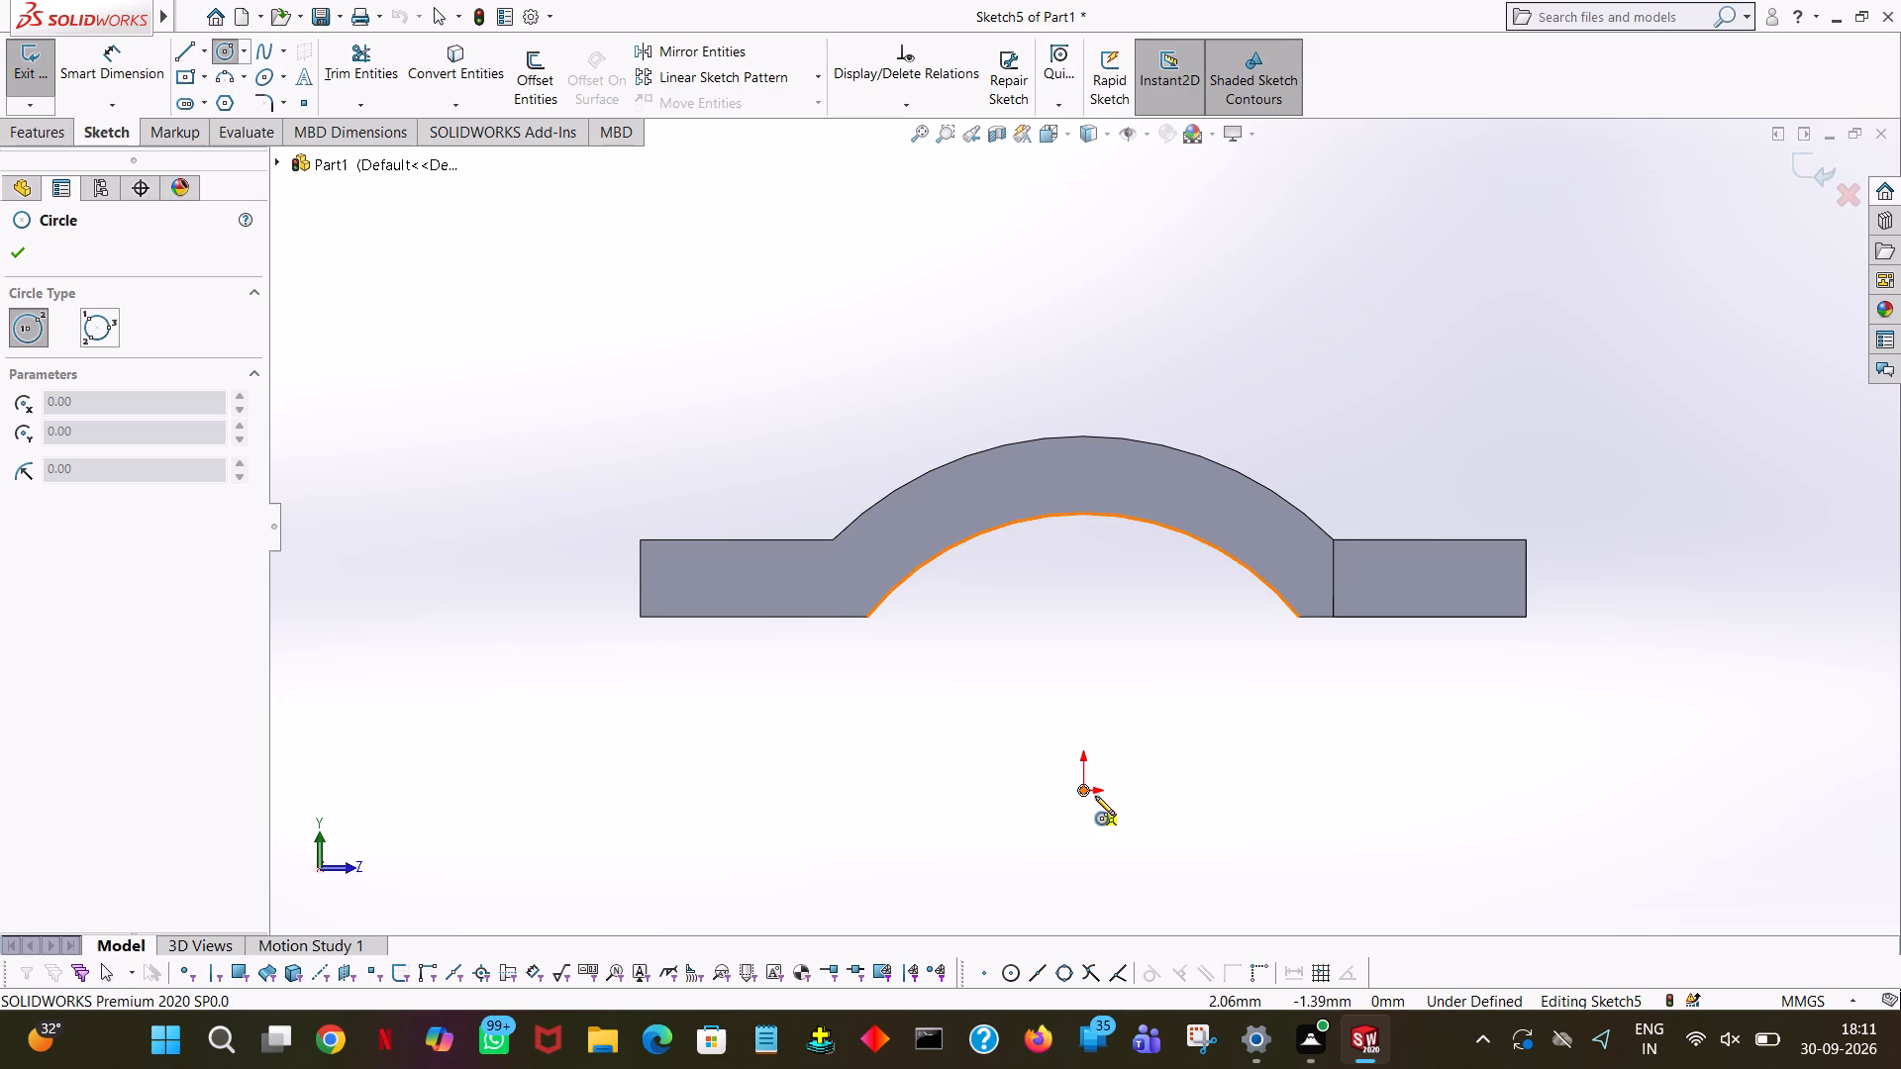
left_click(1079, 790)
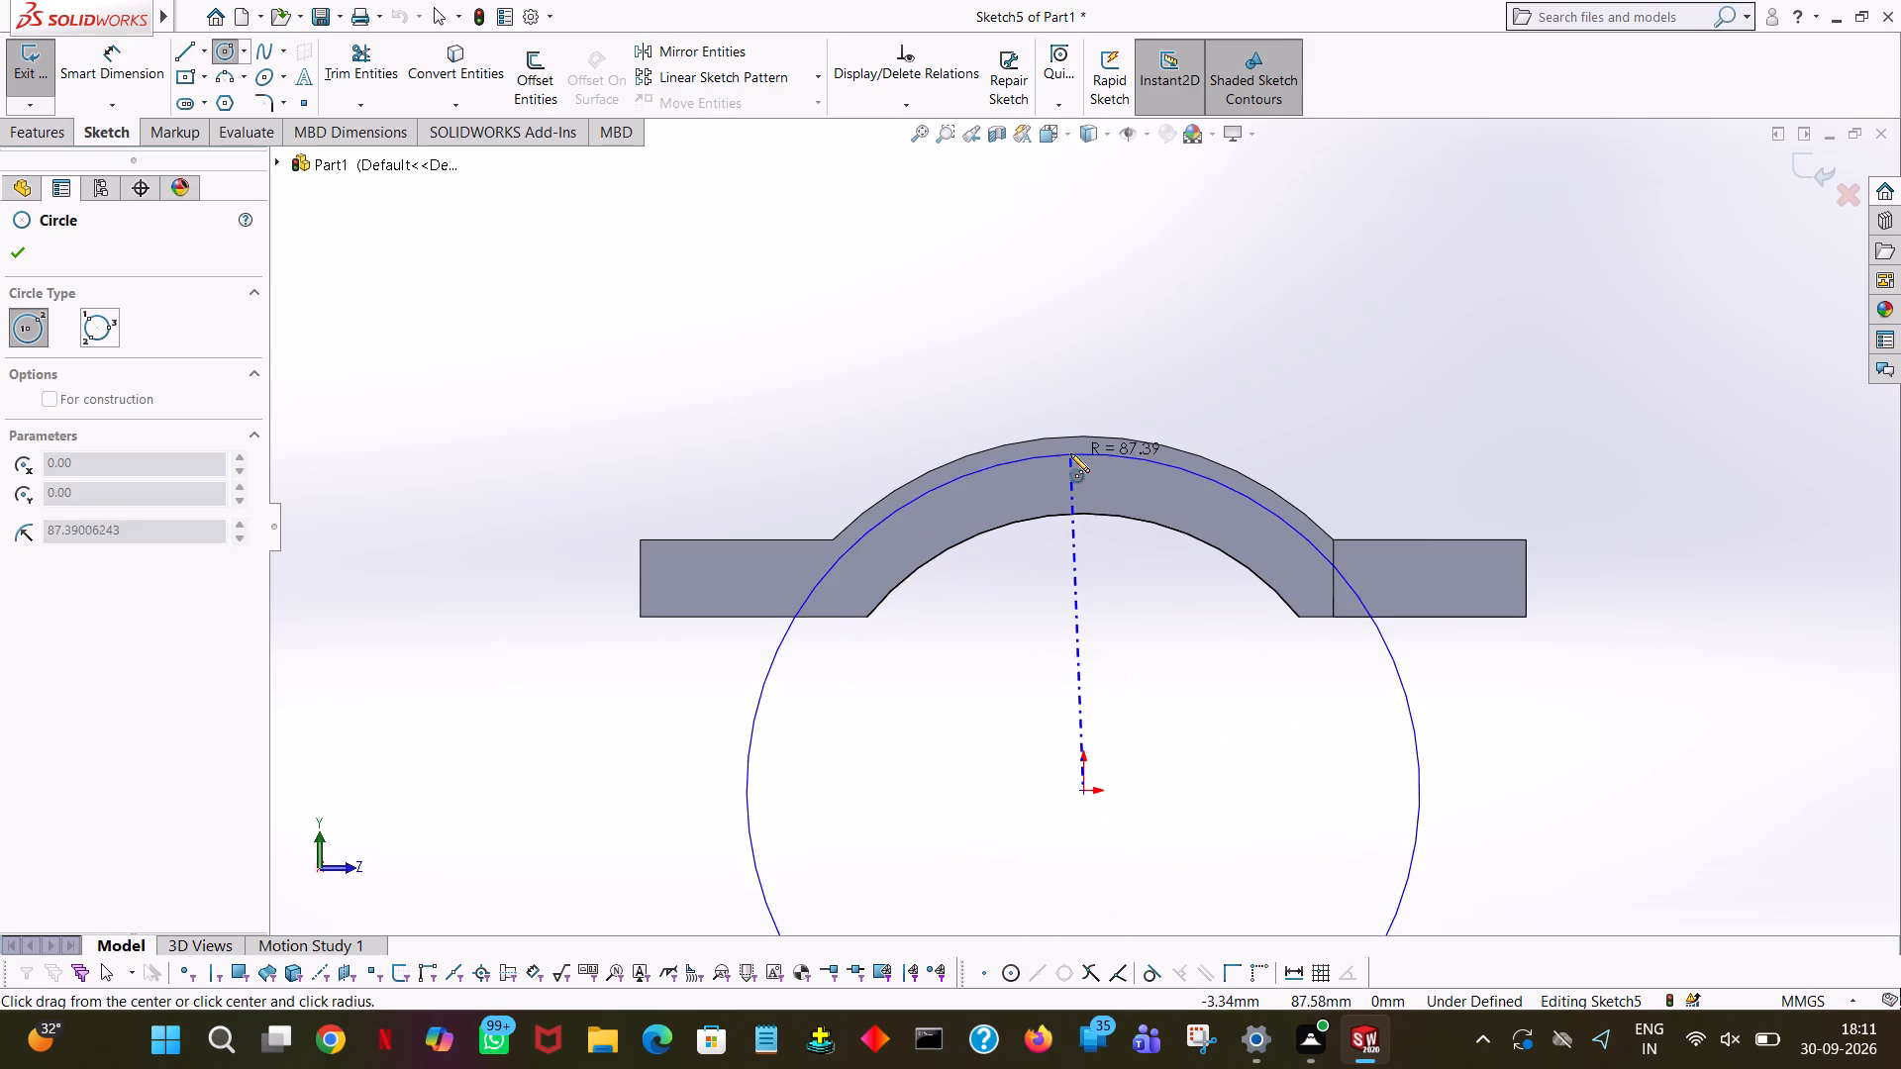
left_click(1078, 437)
right_click(1078, 437)
left_click(1143, 457)
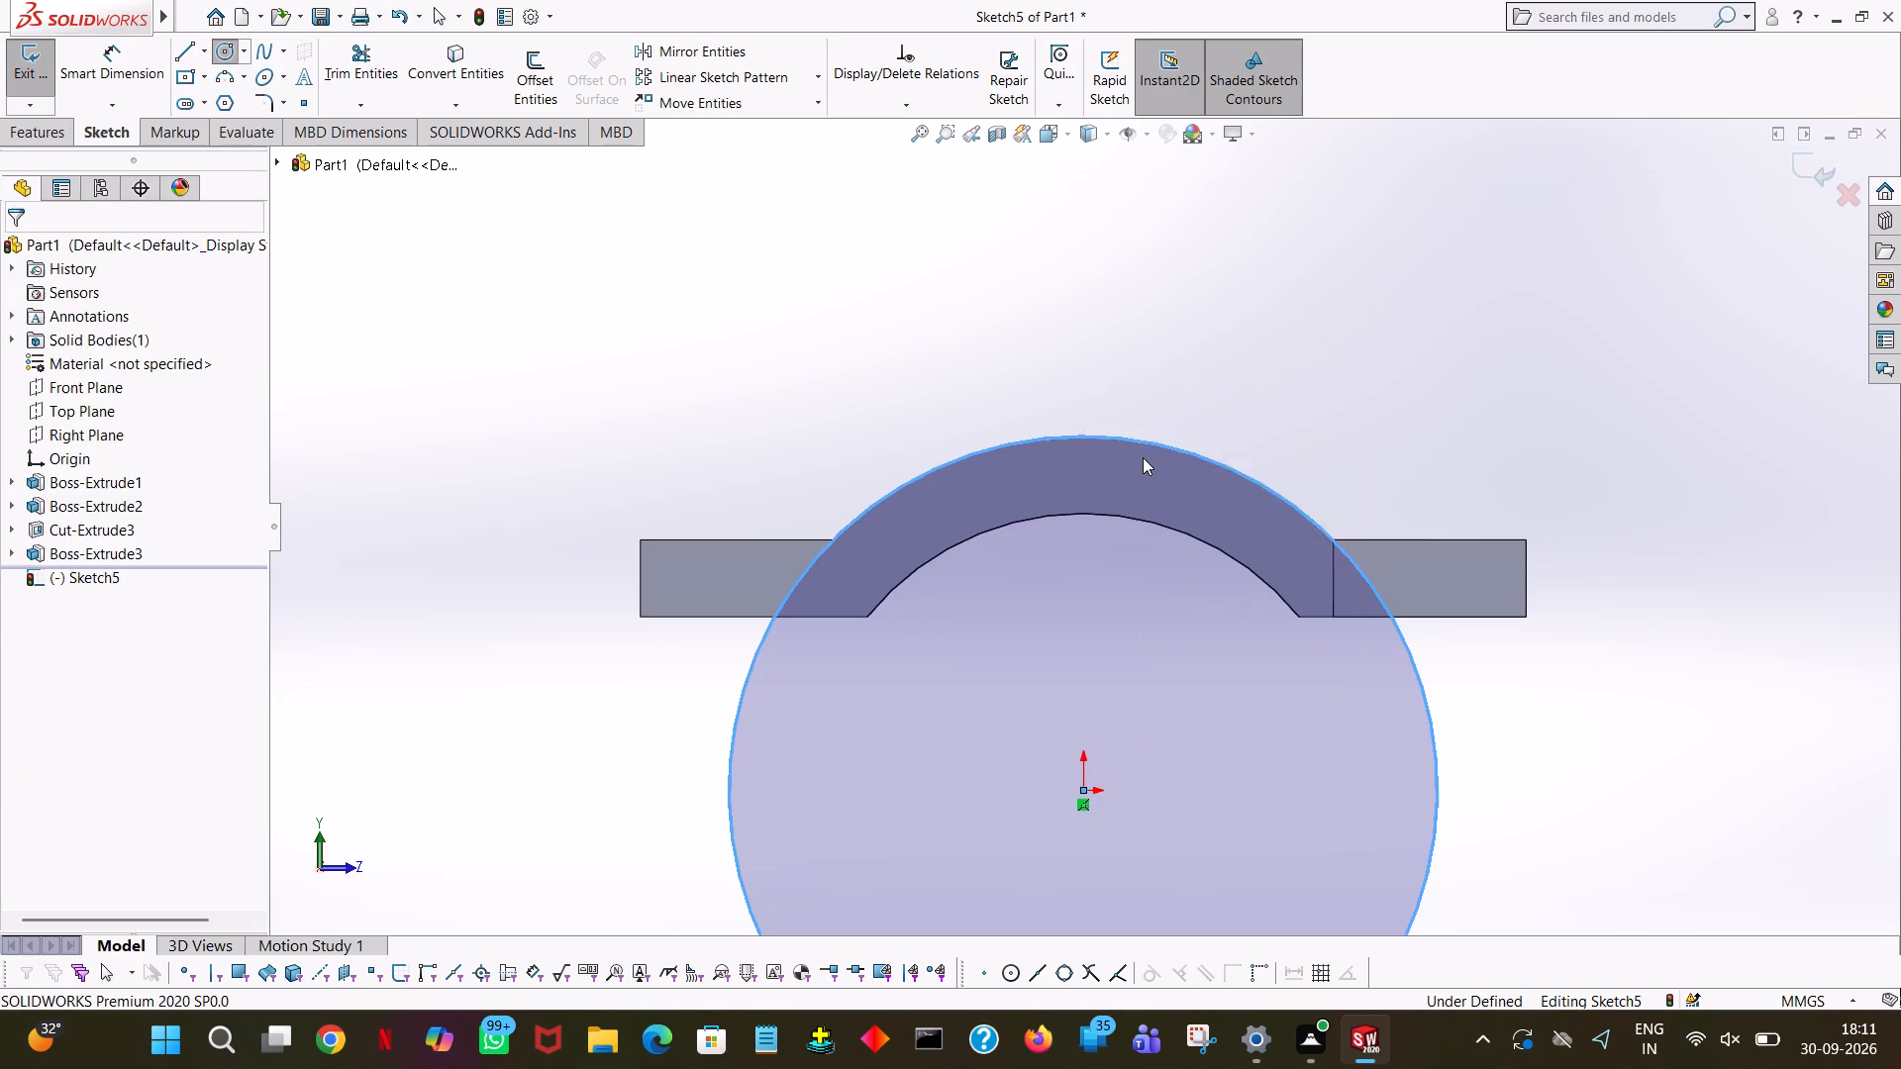
Draw a second origin-centred circle of 72 mm radius along the inner arch.
left_click(230, 51)
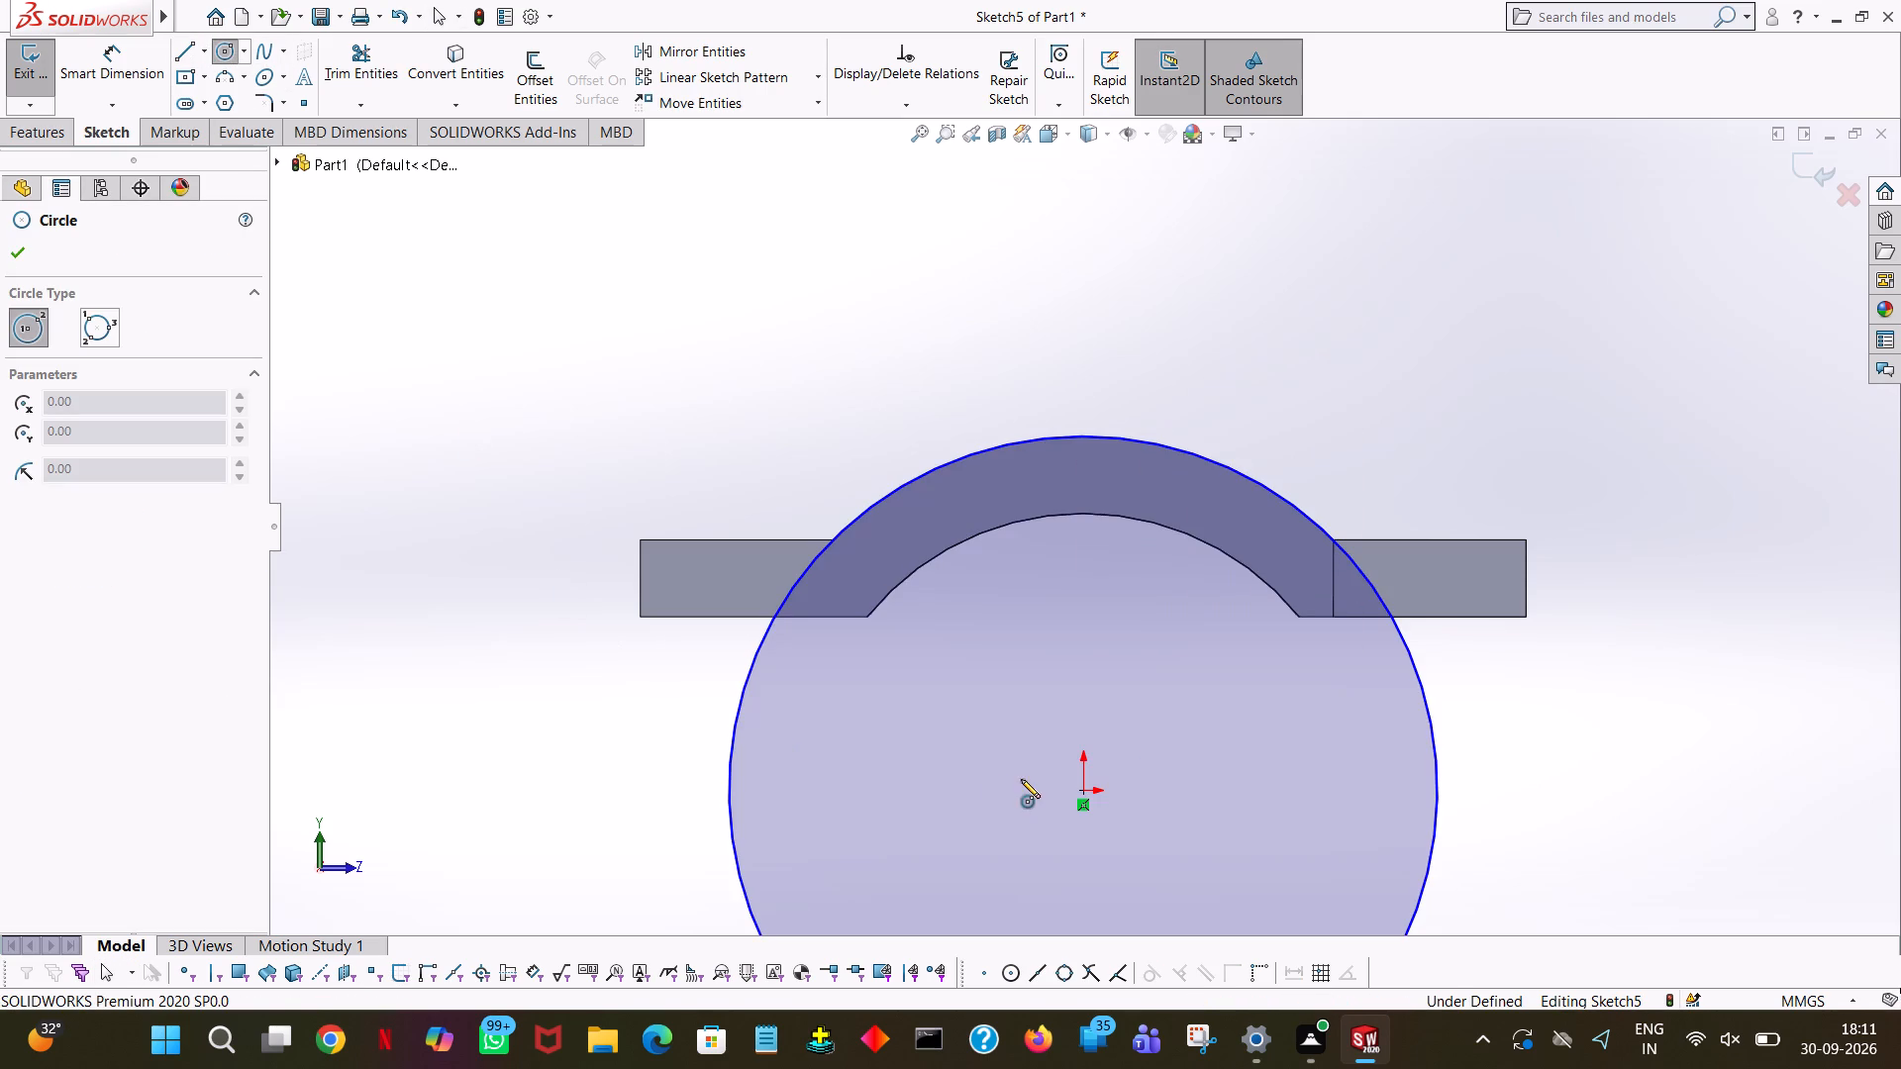
left_click(1087, 789)
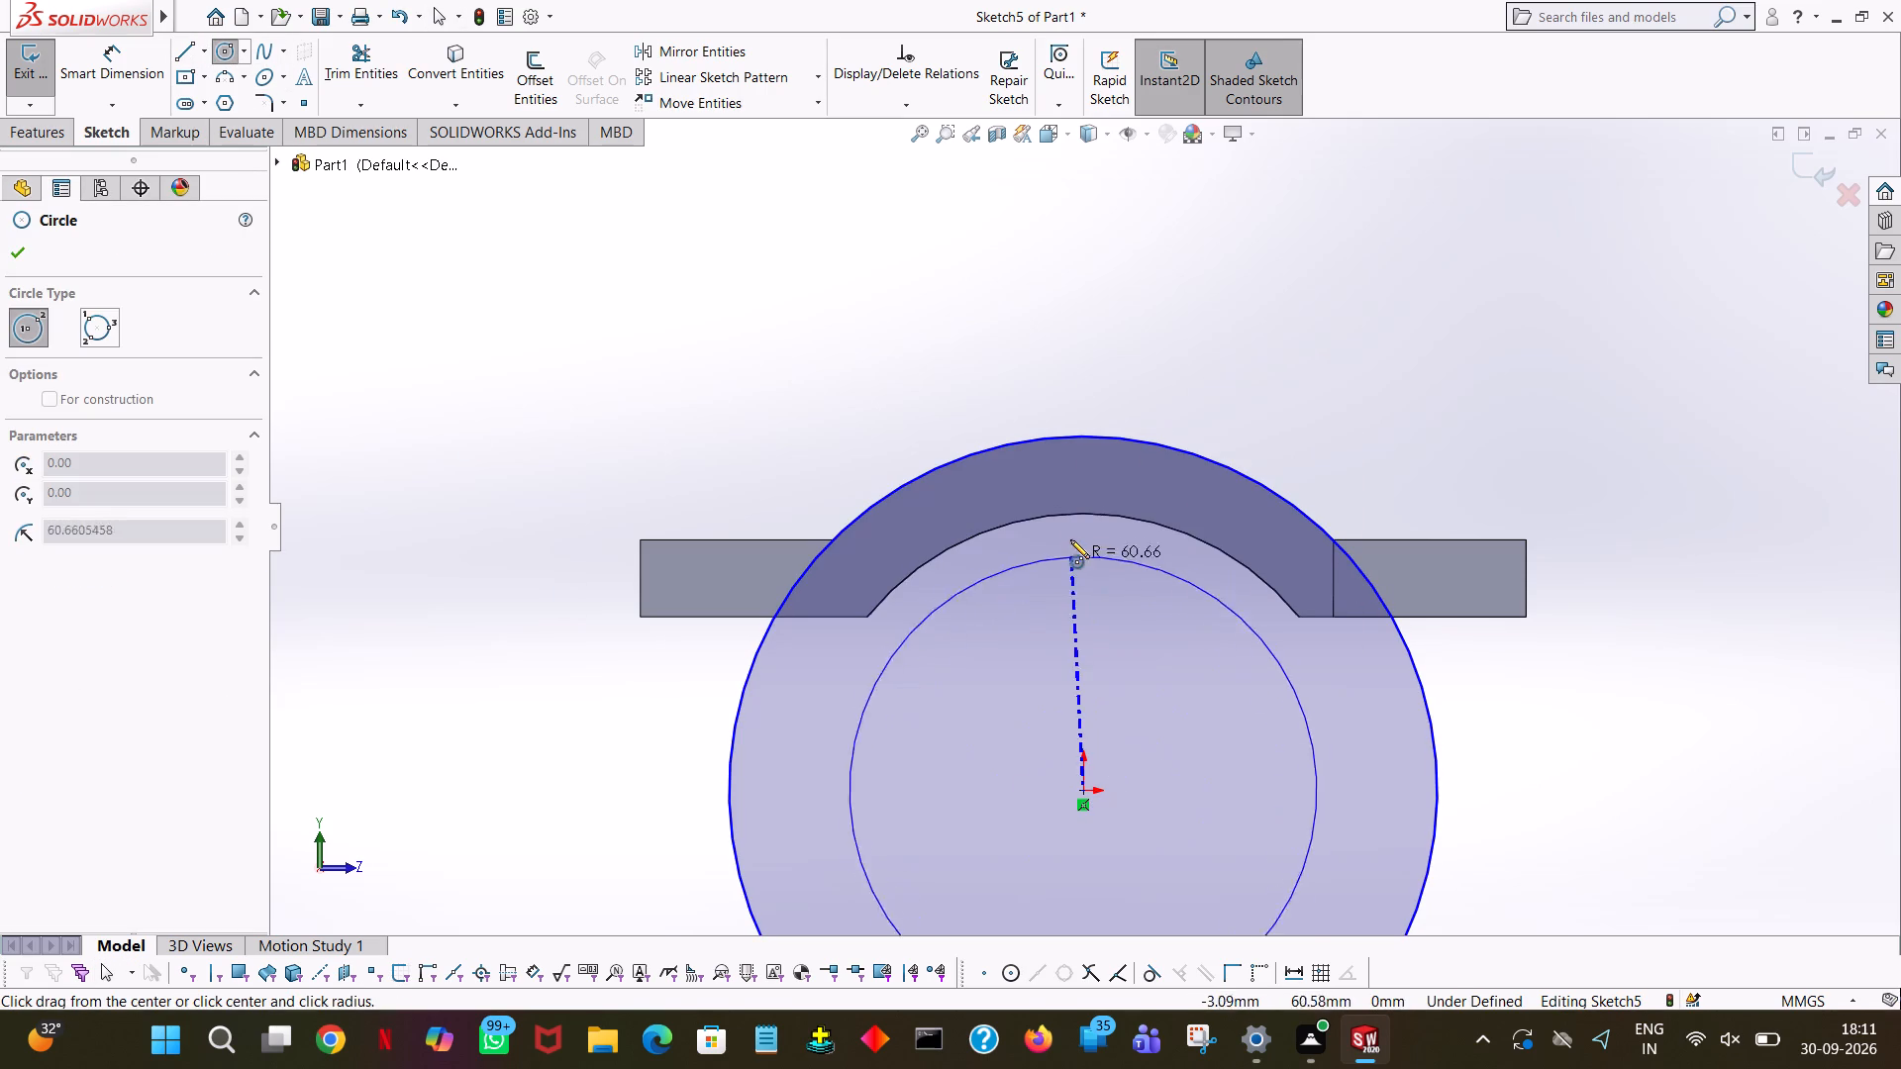
left_click(1071, 511)
right_click(1071, 511)
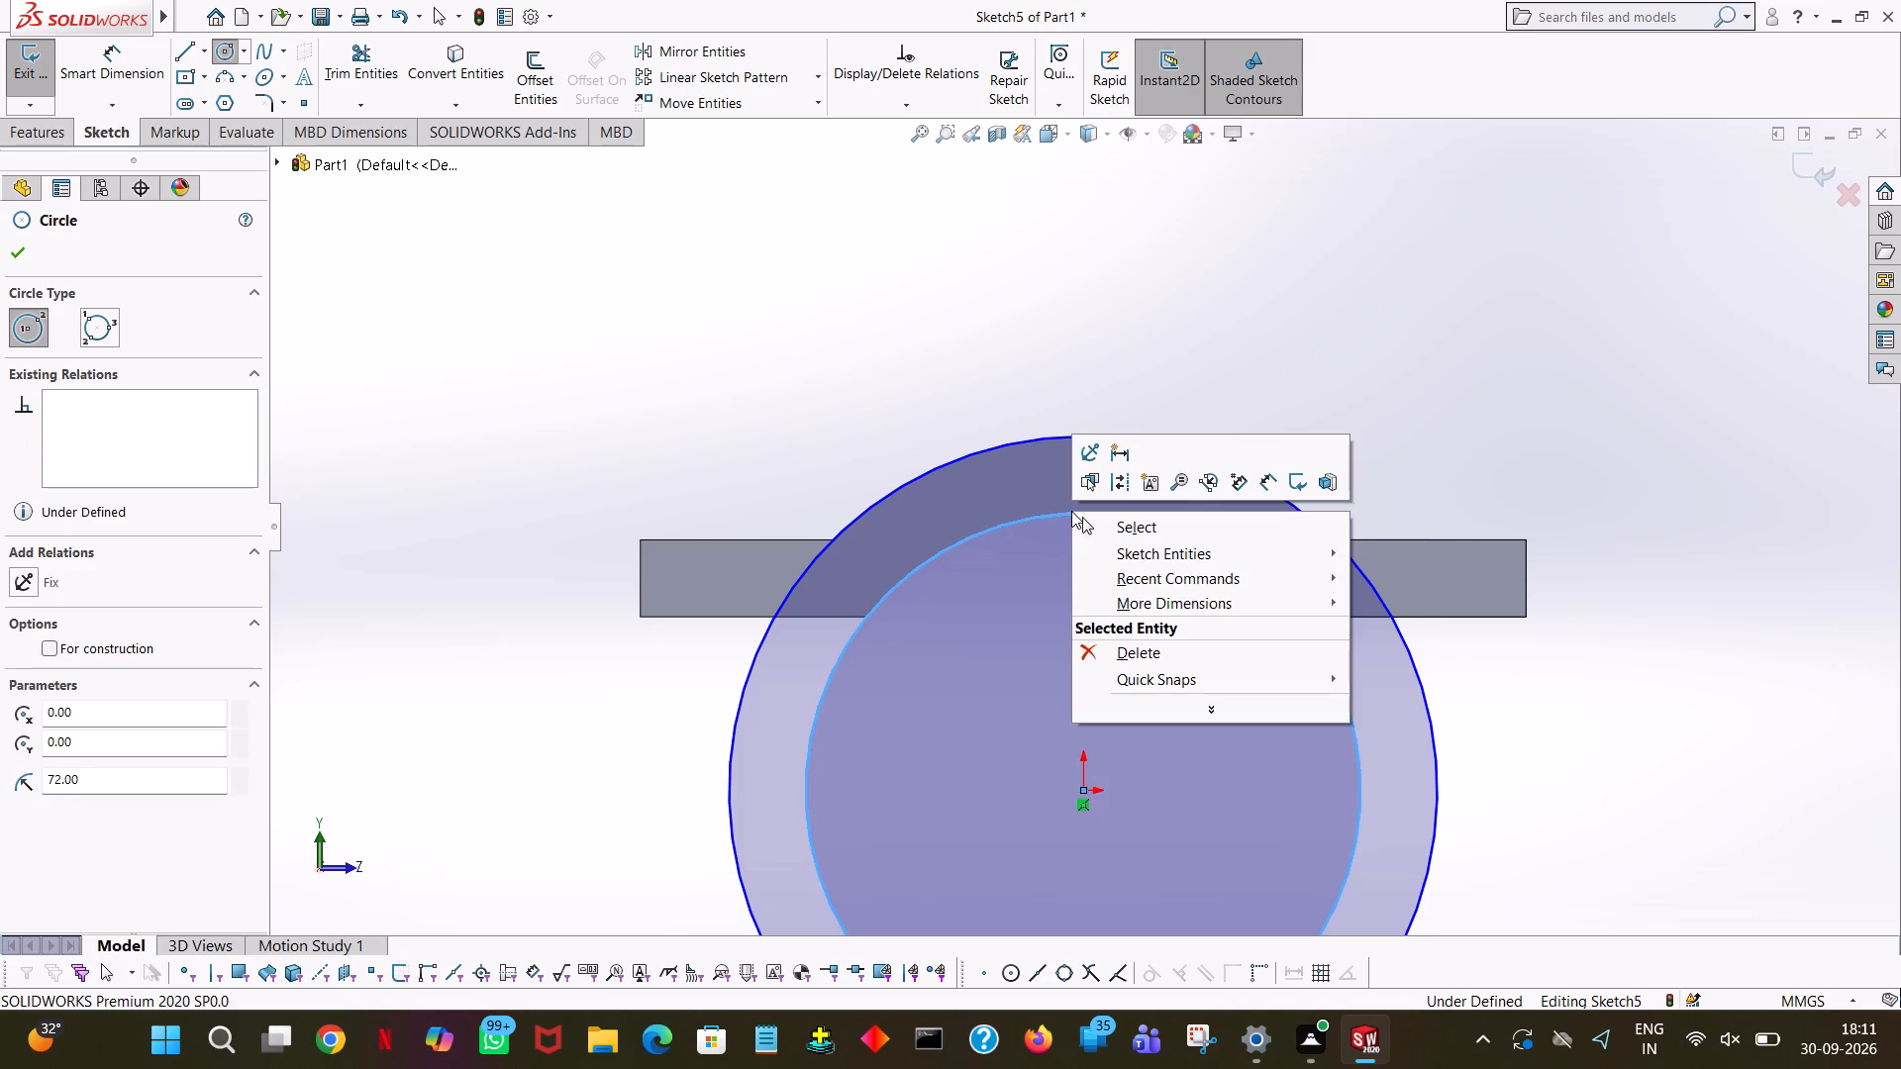
left_click(1123, 531)
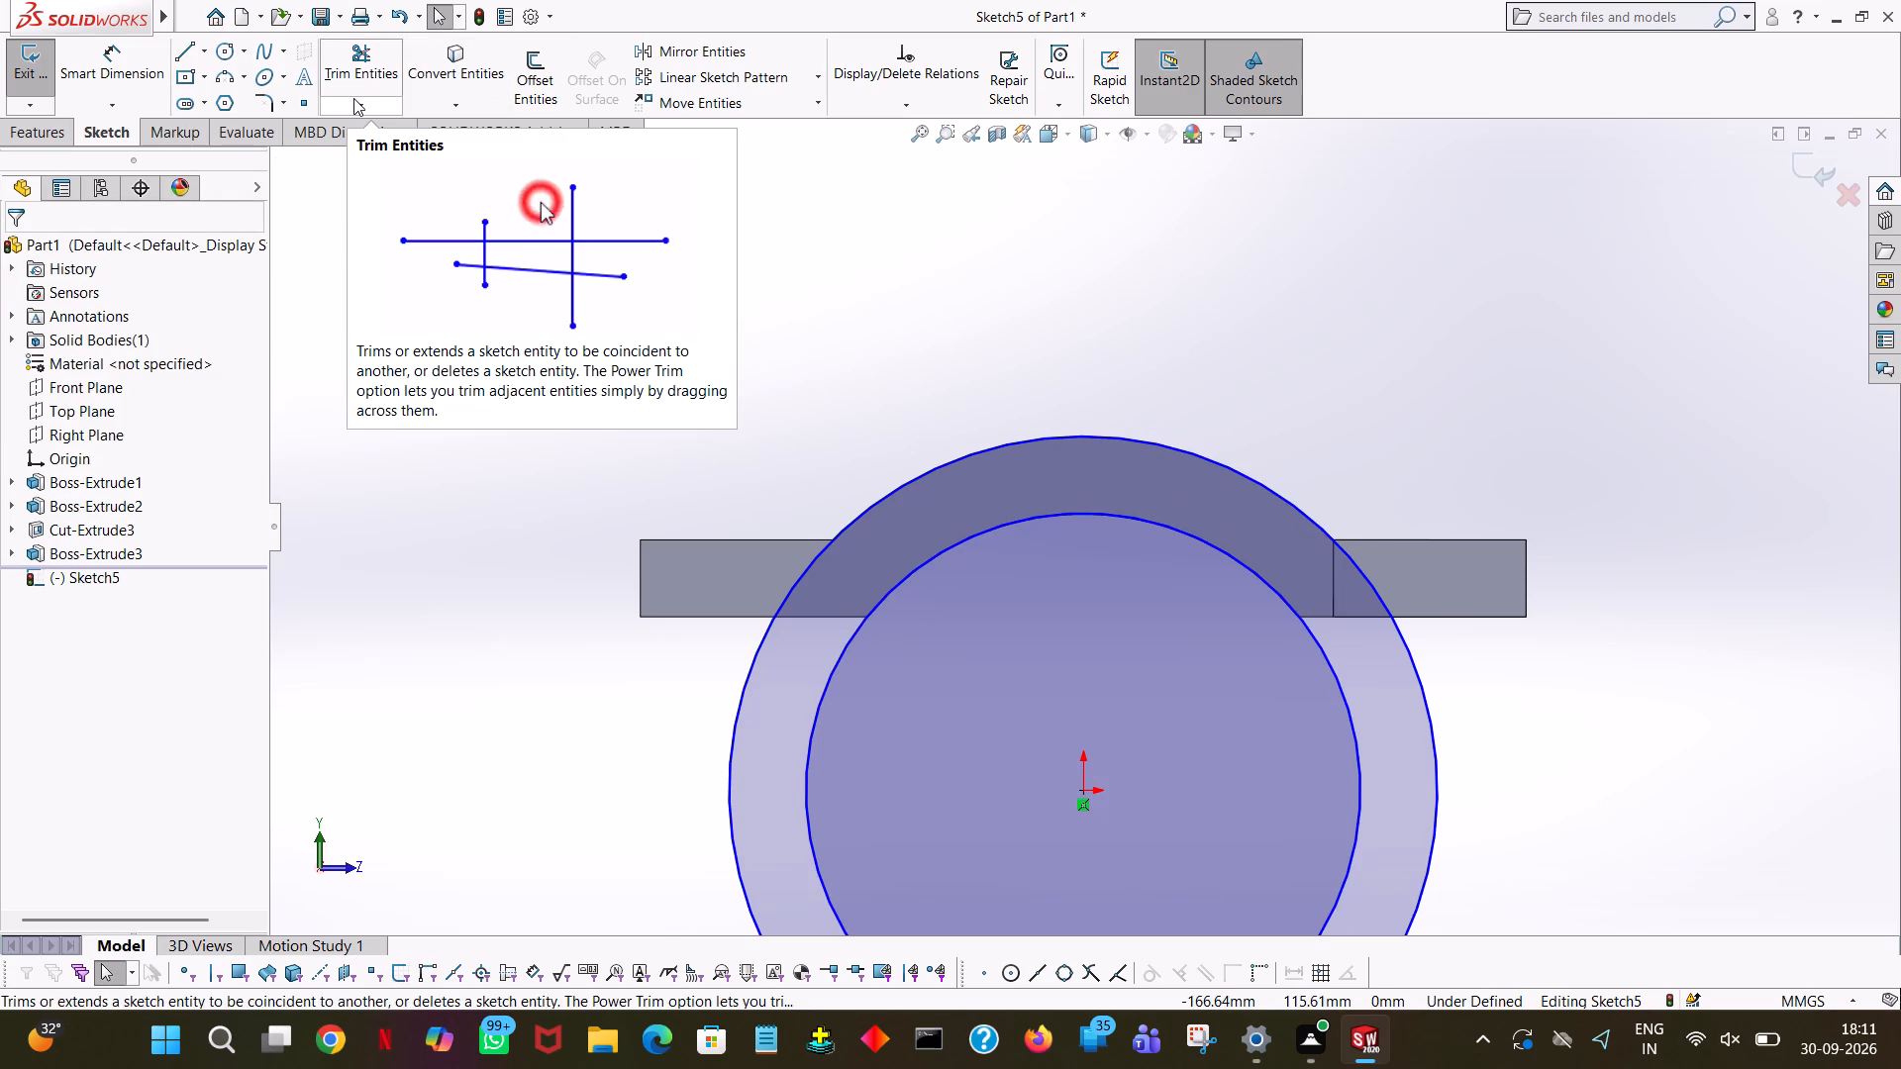
Draw a horizontal line about 160 mm long along the part's bottom edge, joining both sides of the outer circle.
left_click(190, 53)
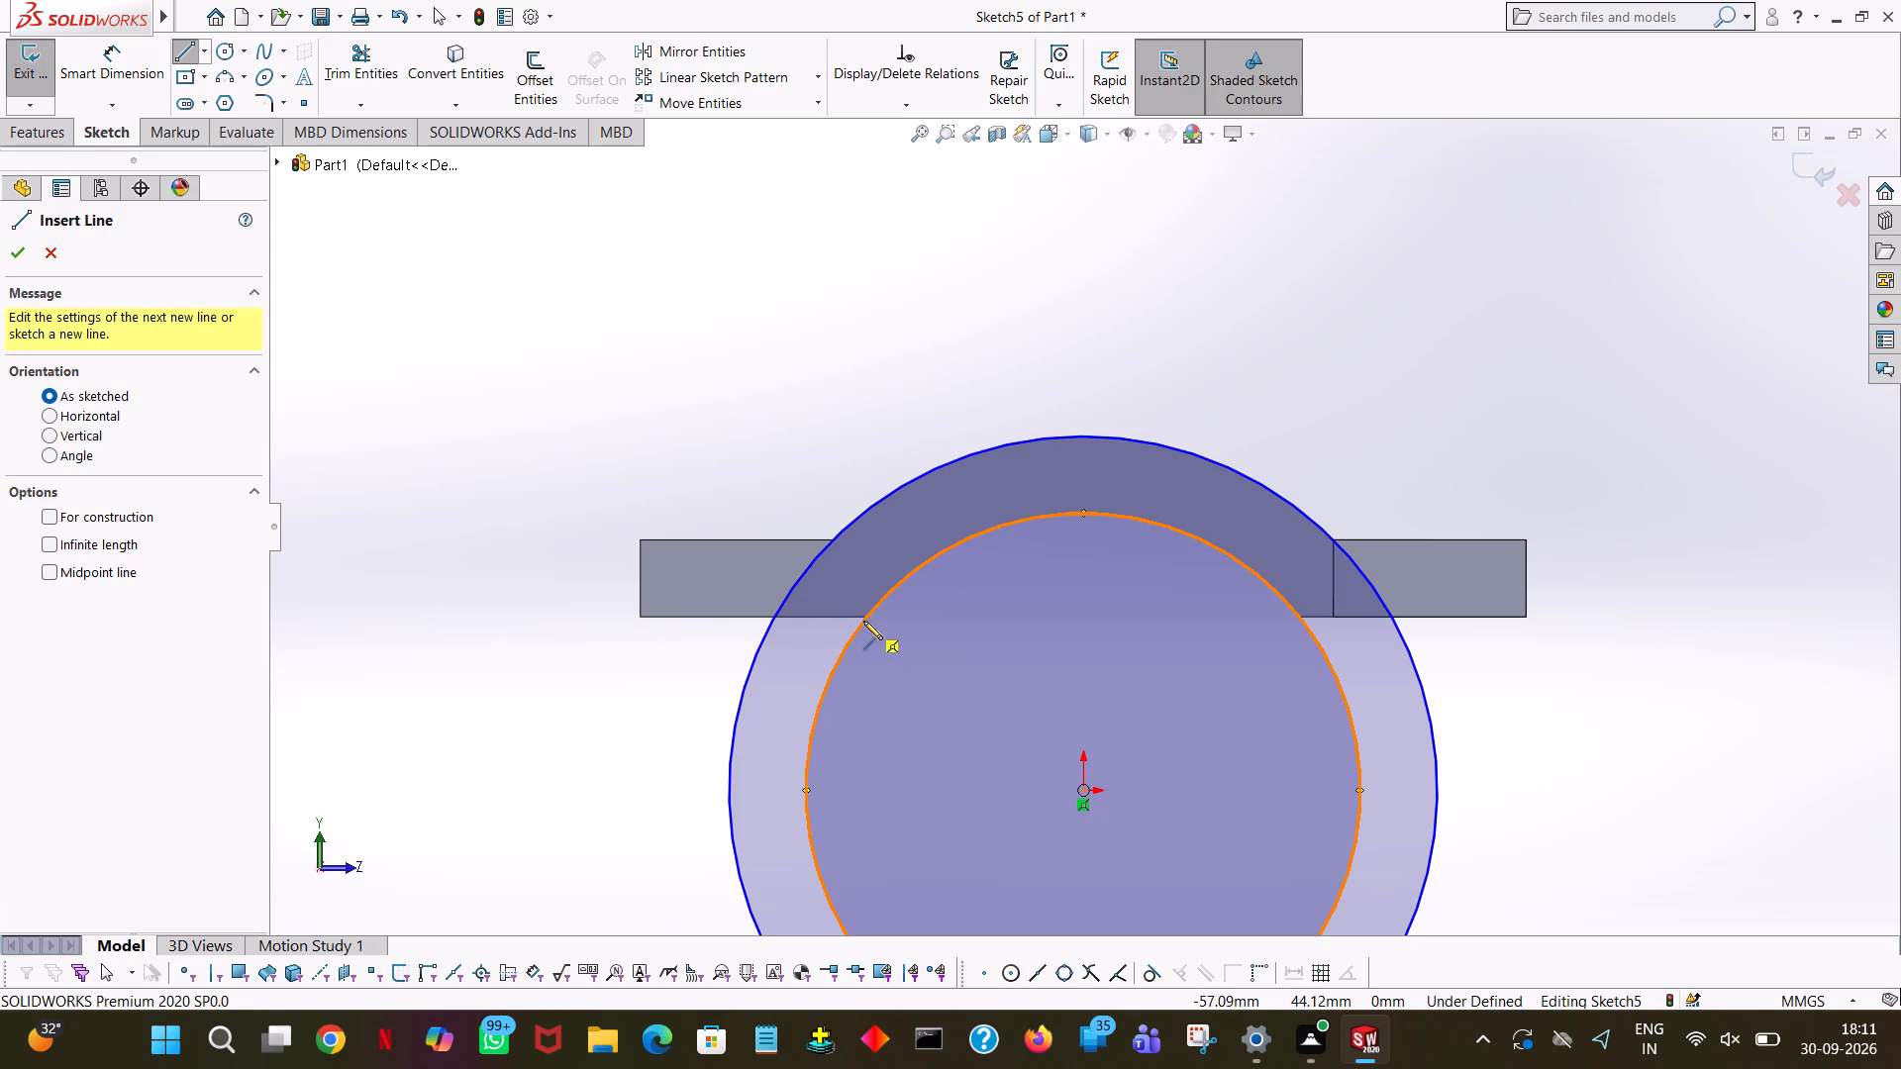
left_click(774, 619)
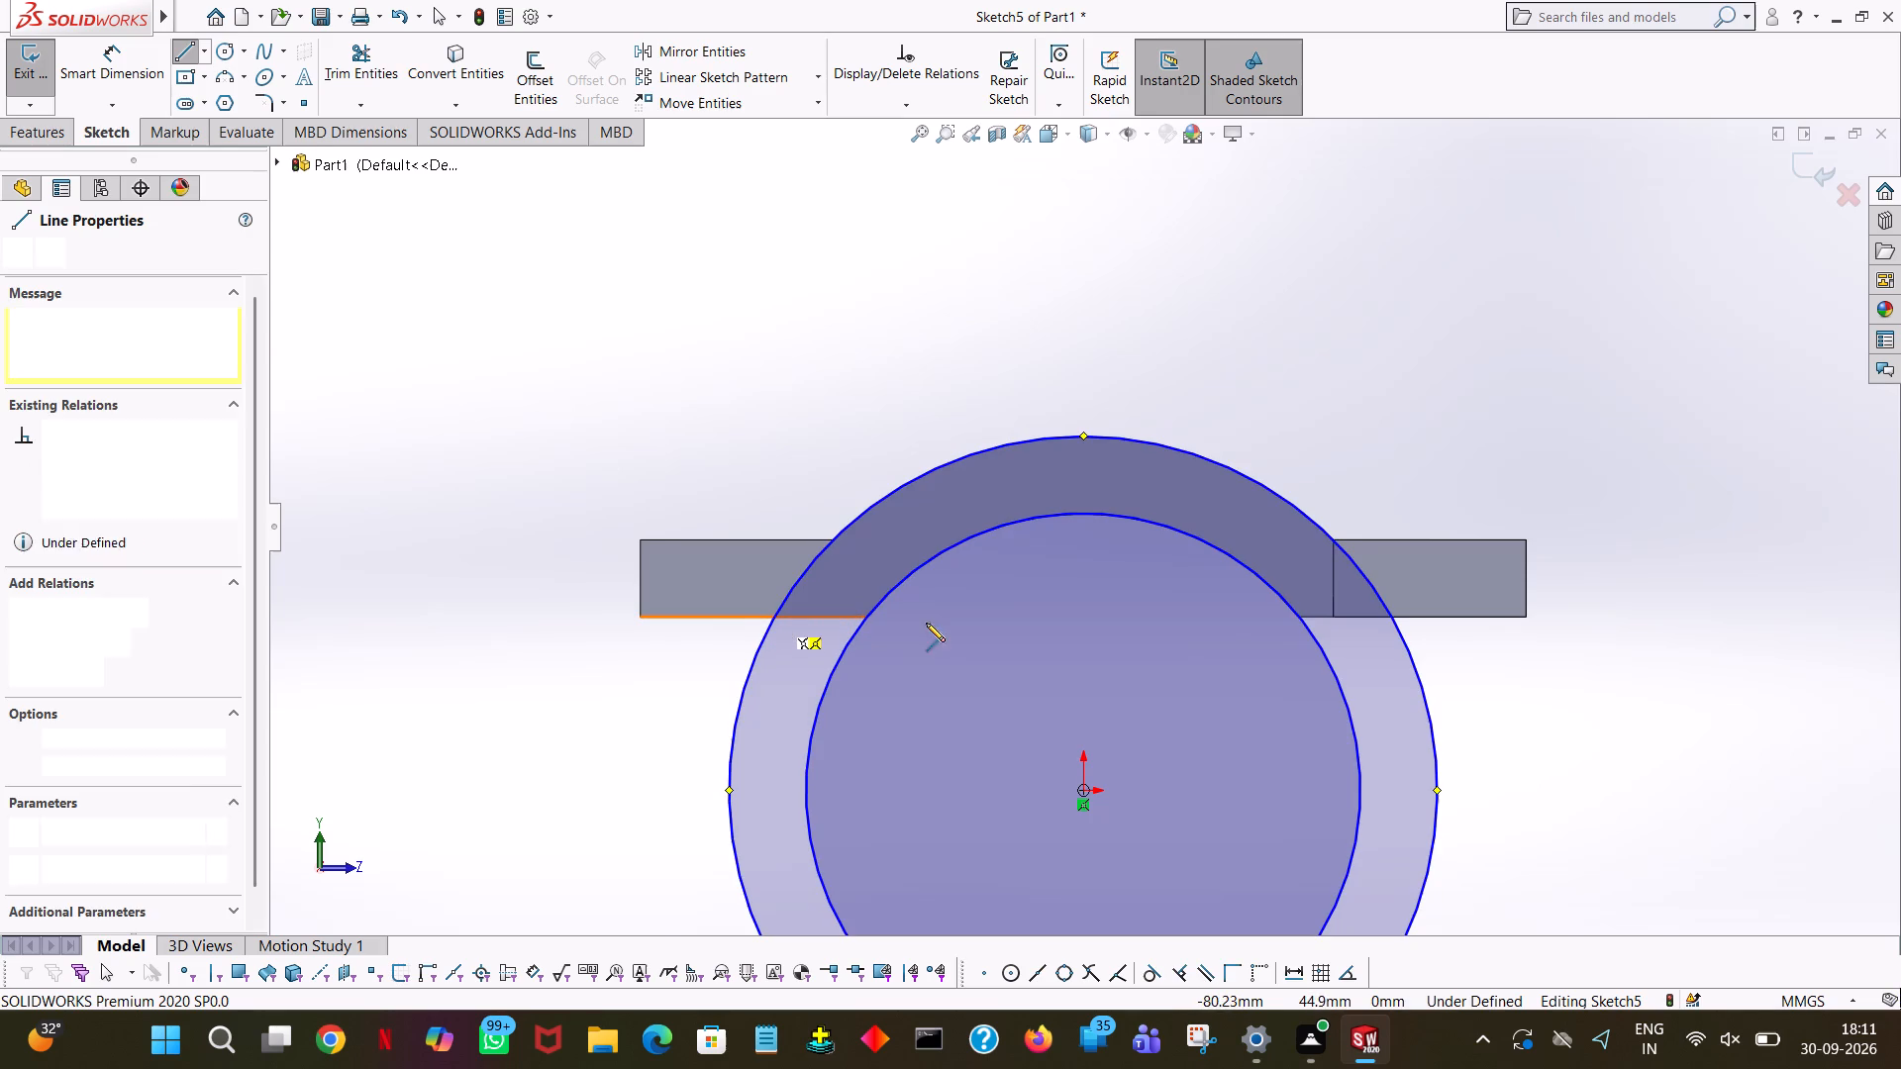
left_click(1394, 617)
right_click(1394, 617)
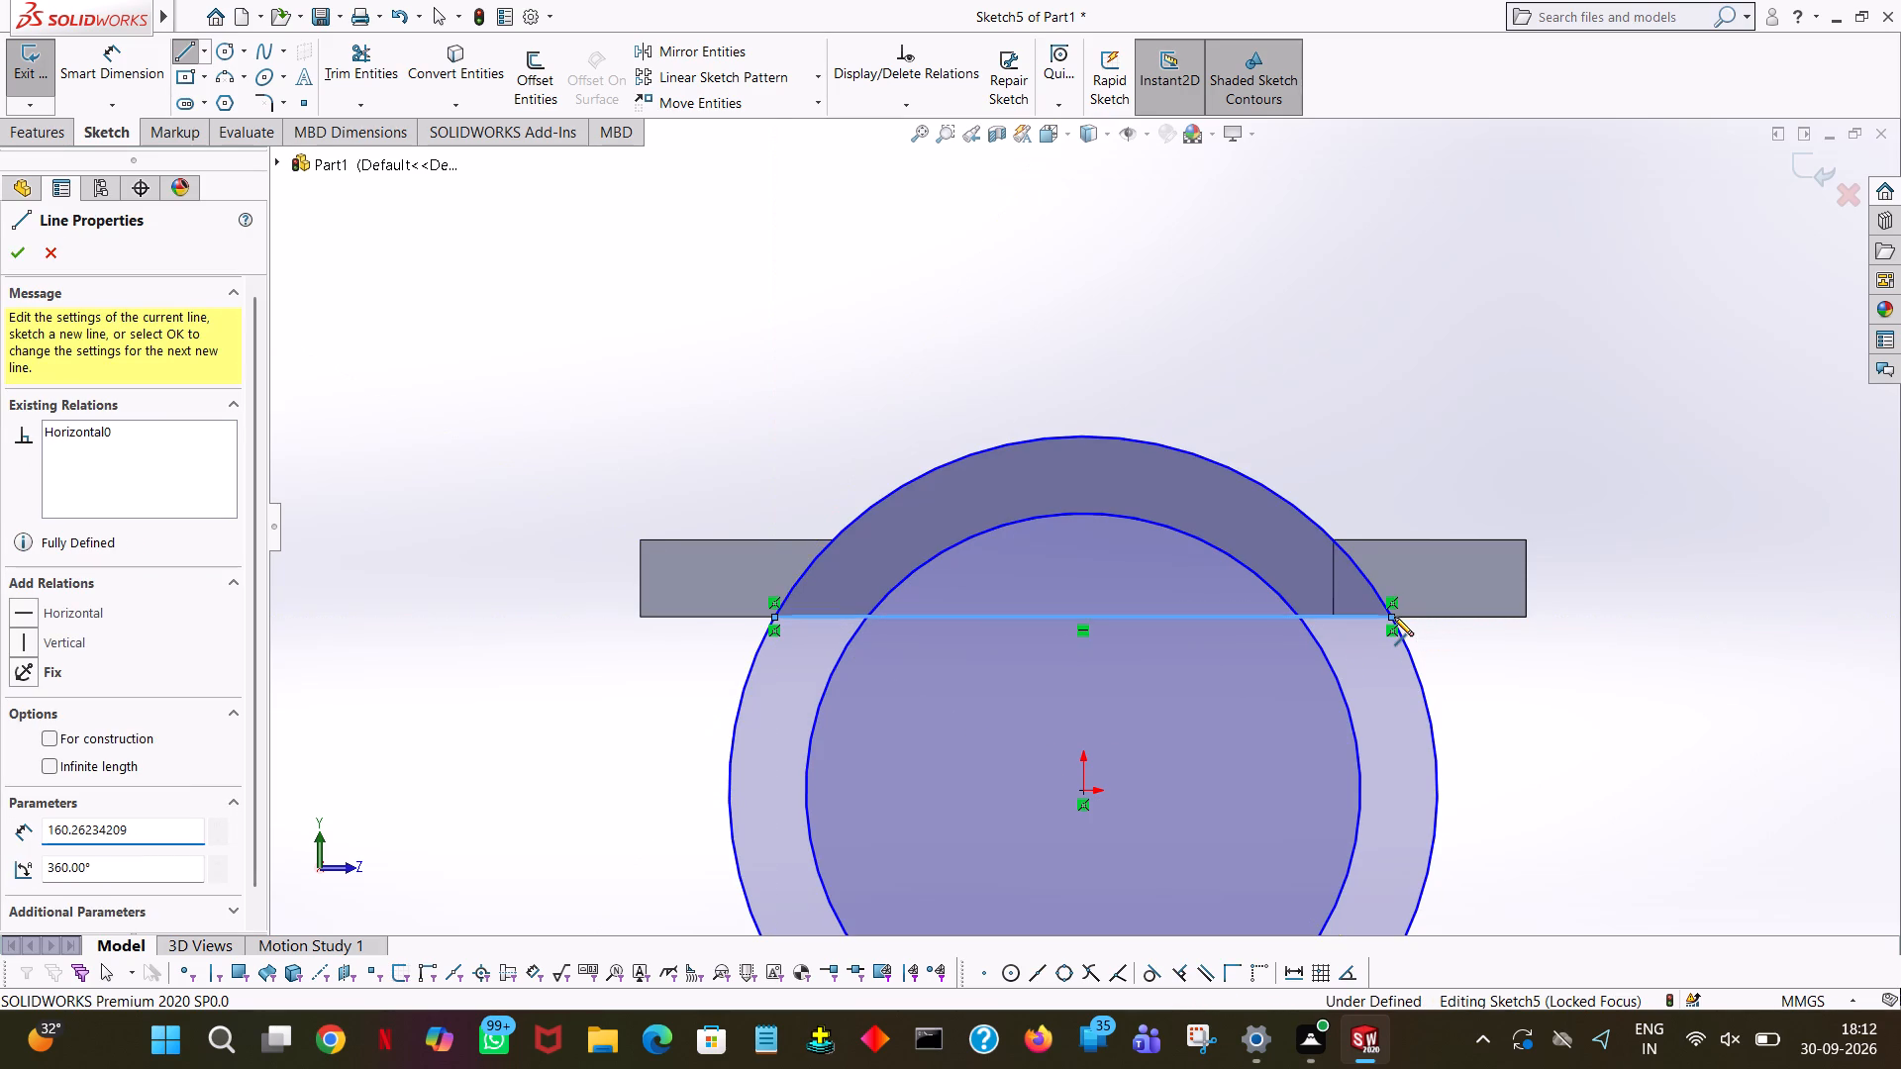
left_click(1425, 632)
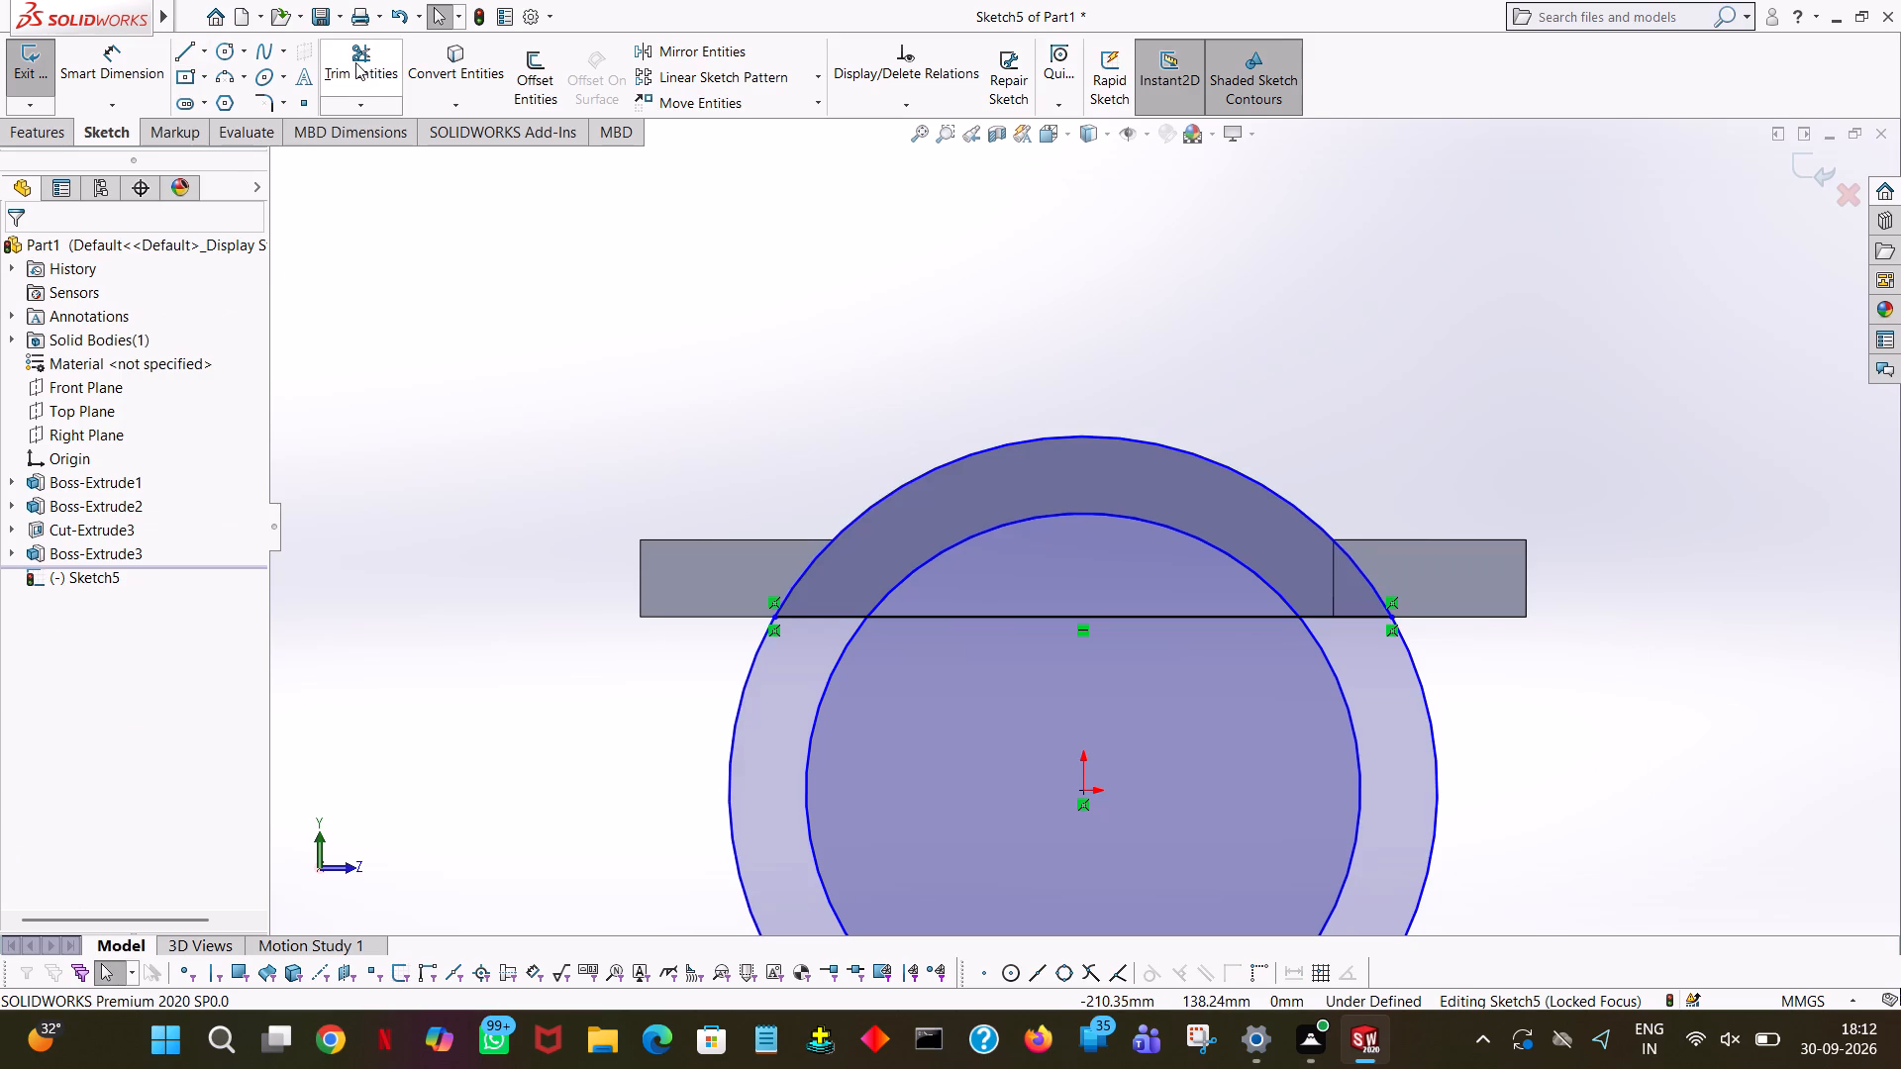
Trim away the lower portions of both circles and the line's middle section between the inner arc's ends.
left_click(355, 62)
left_click(738, 716)
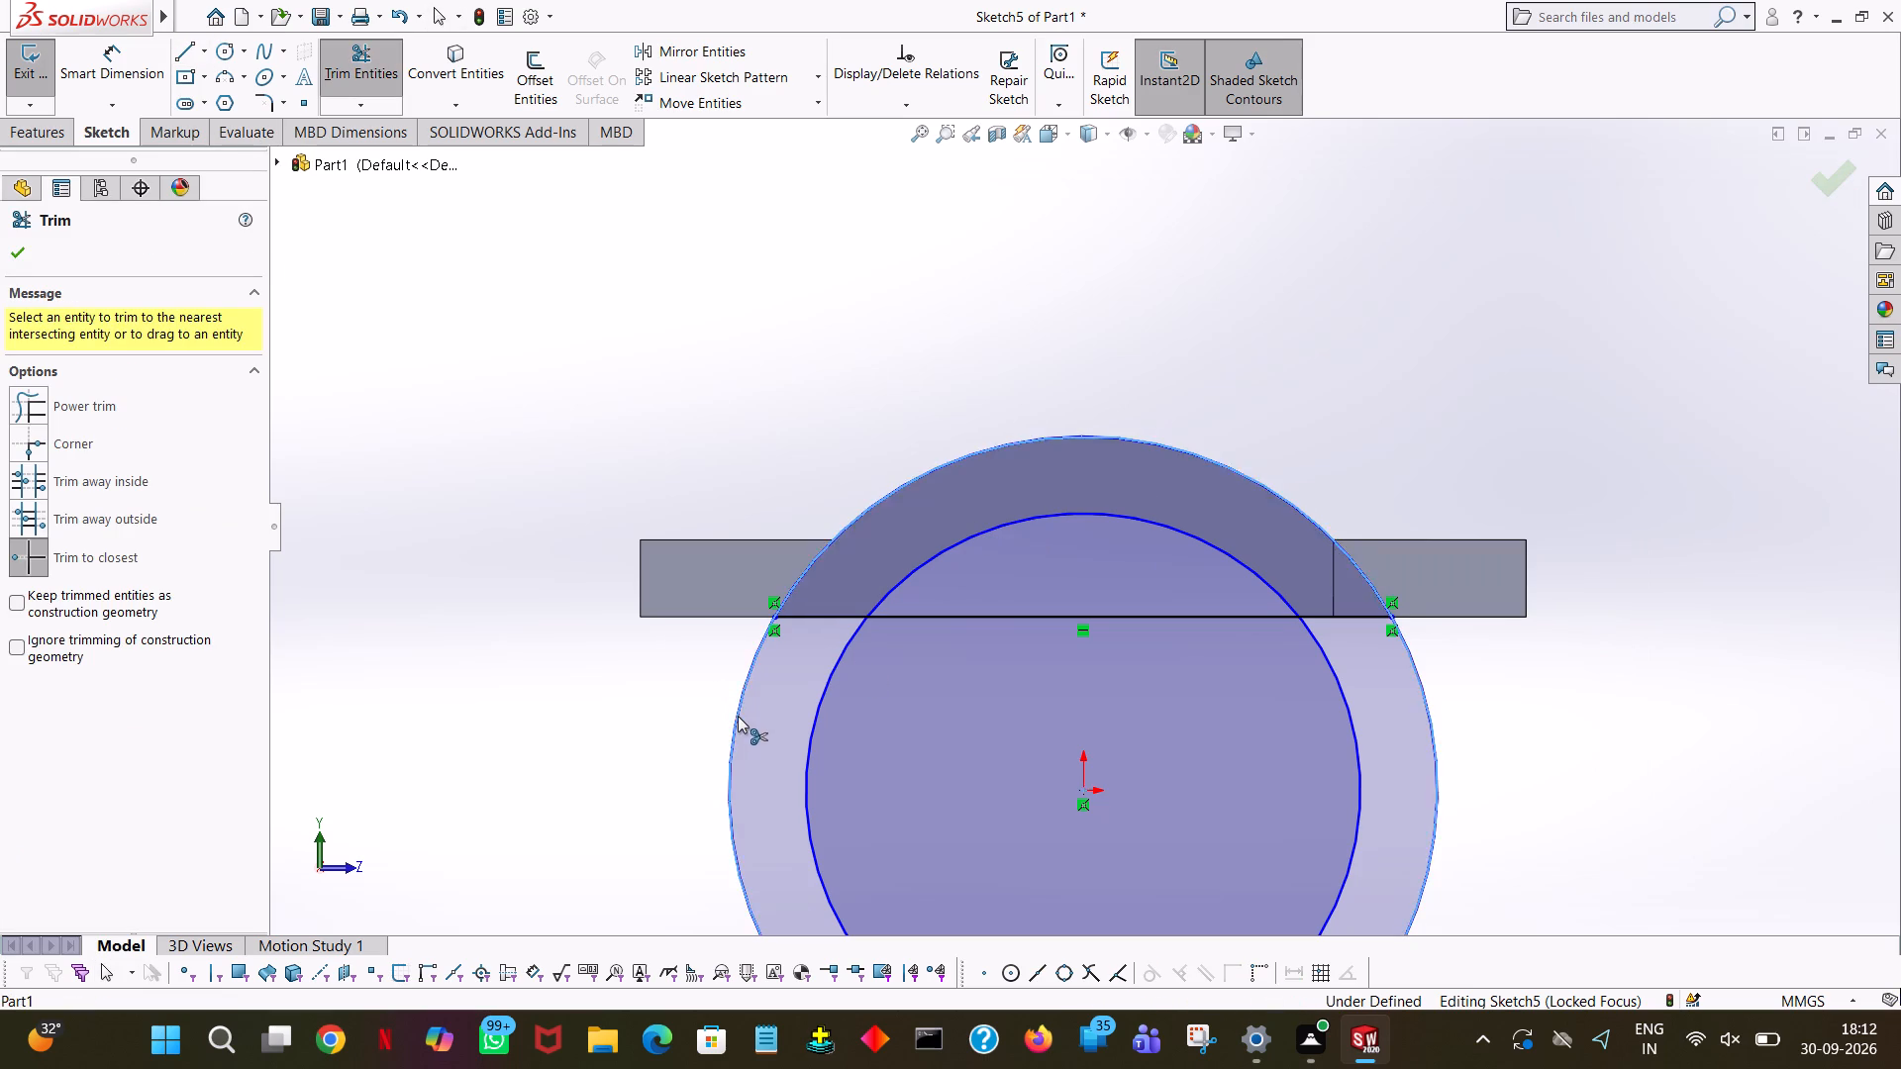
left_click(820, 719)
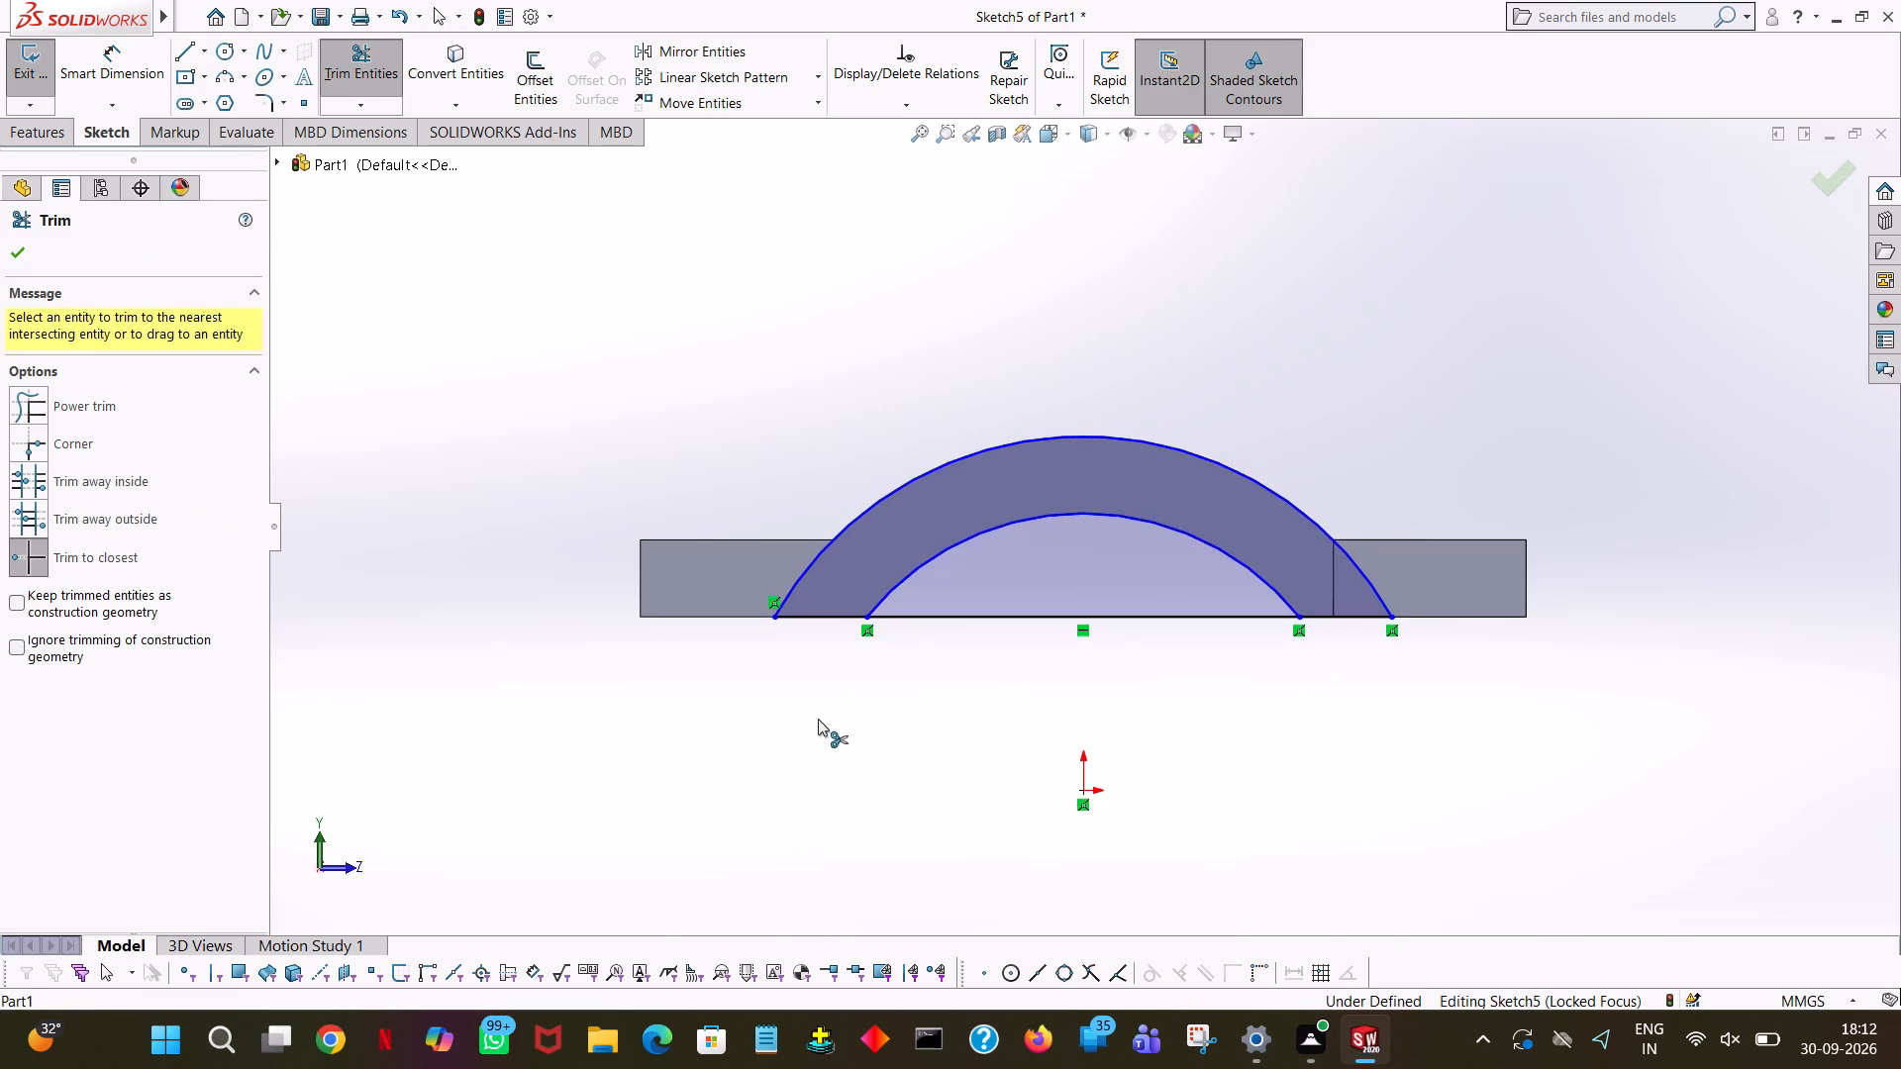
left_click(948, 618)
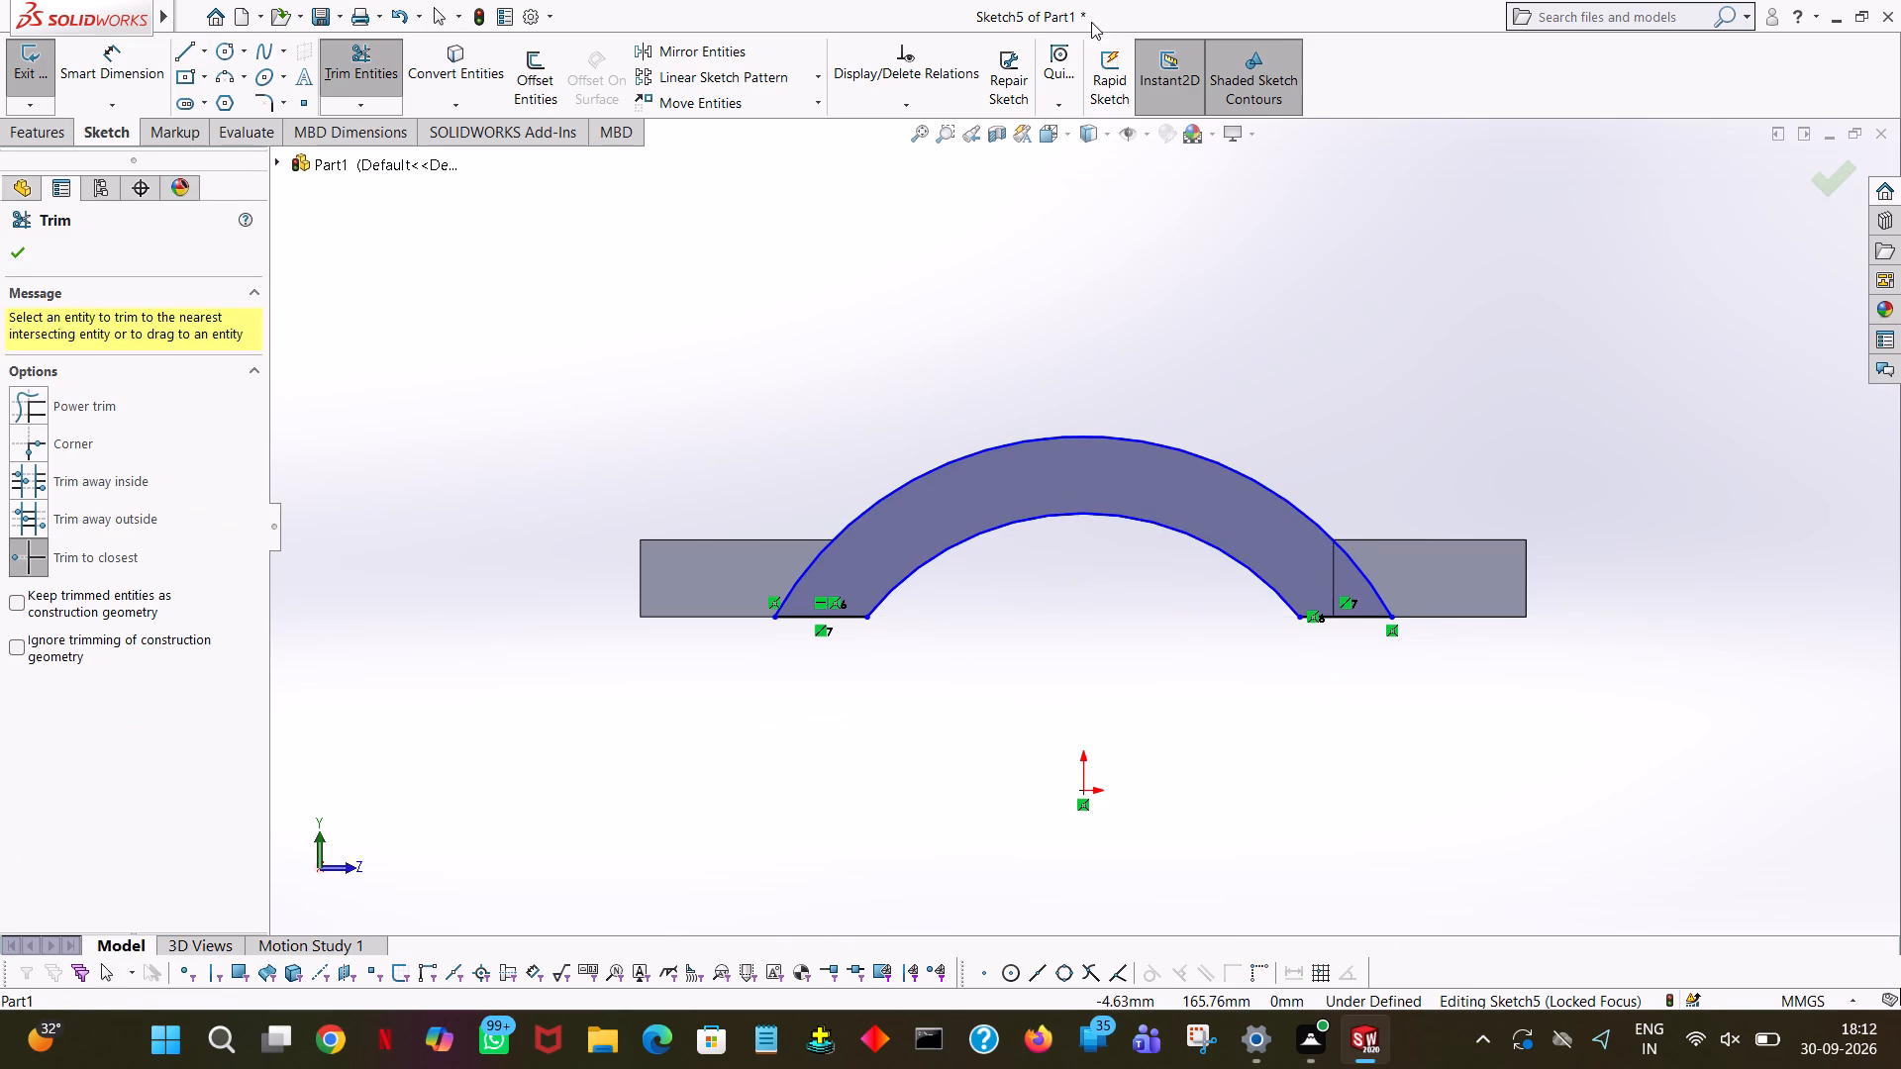
Examine the arch ring sketch against the extruded shell and the recessed flange block from several angles.
middle_click_drag(1521, 254, 1498, 263)
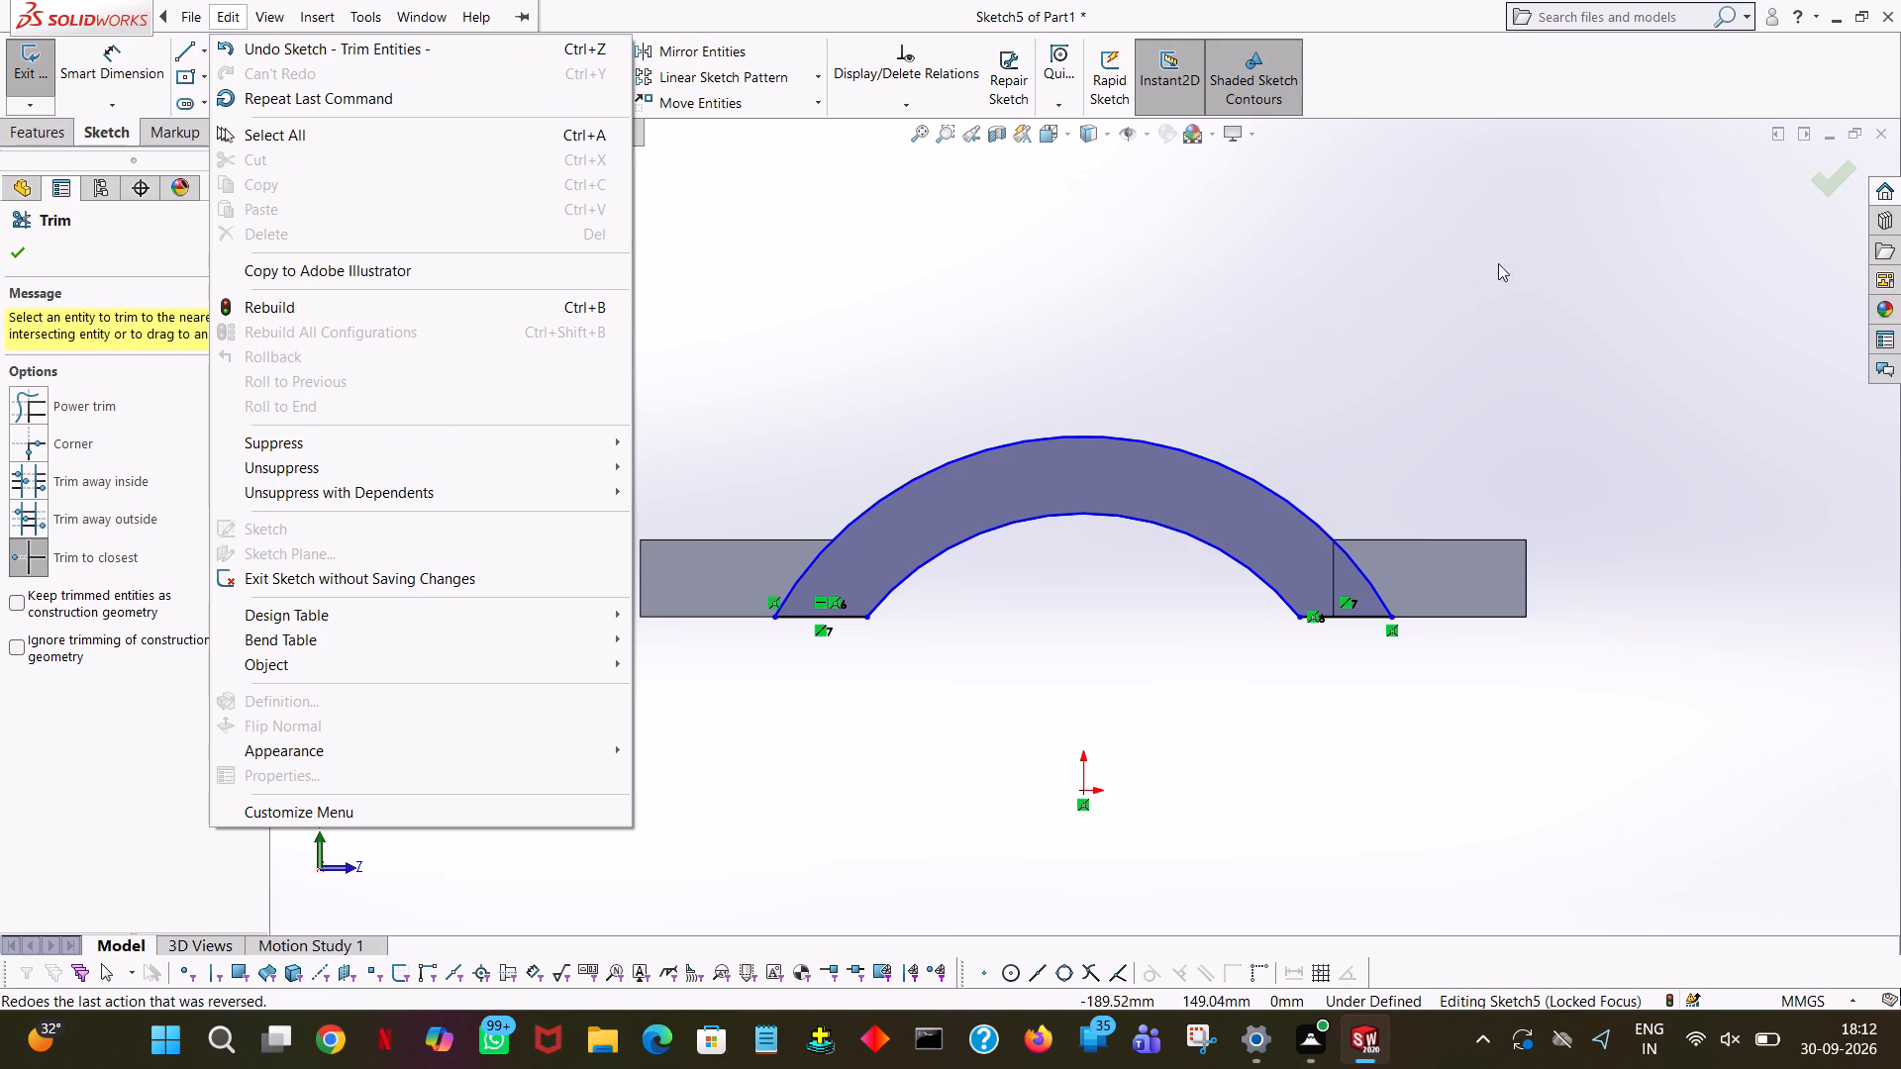
middle_click_drag(1498, 263, 1399, 292)
left_click(1124, 288)
middle_click_drag(1166, 293, 1161, 484)
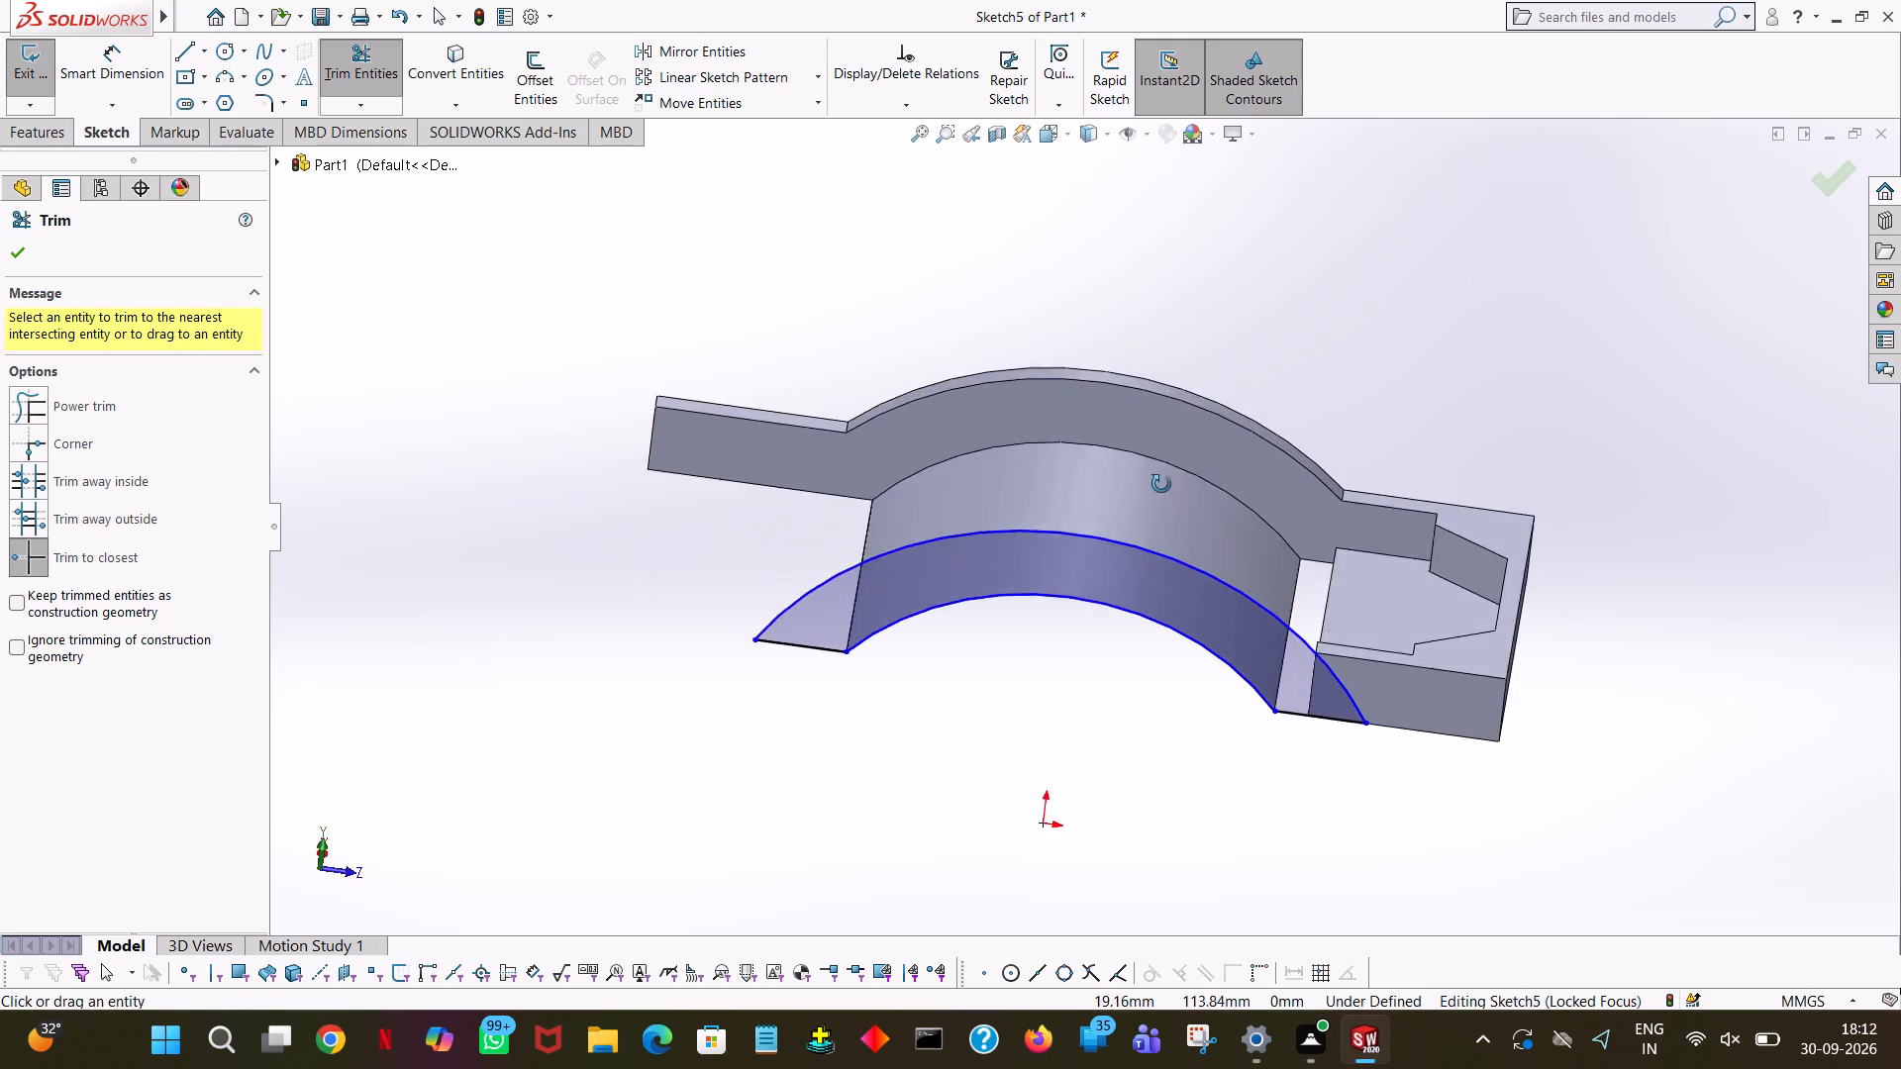
middle_click_drag(1161, 484, 1171, 562)
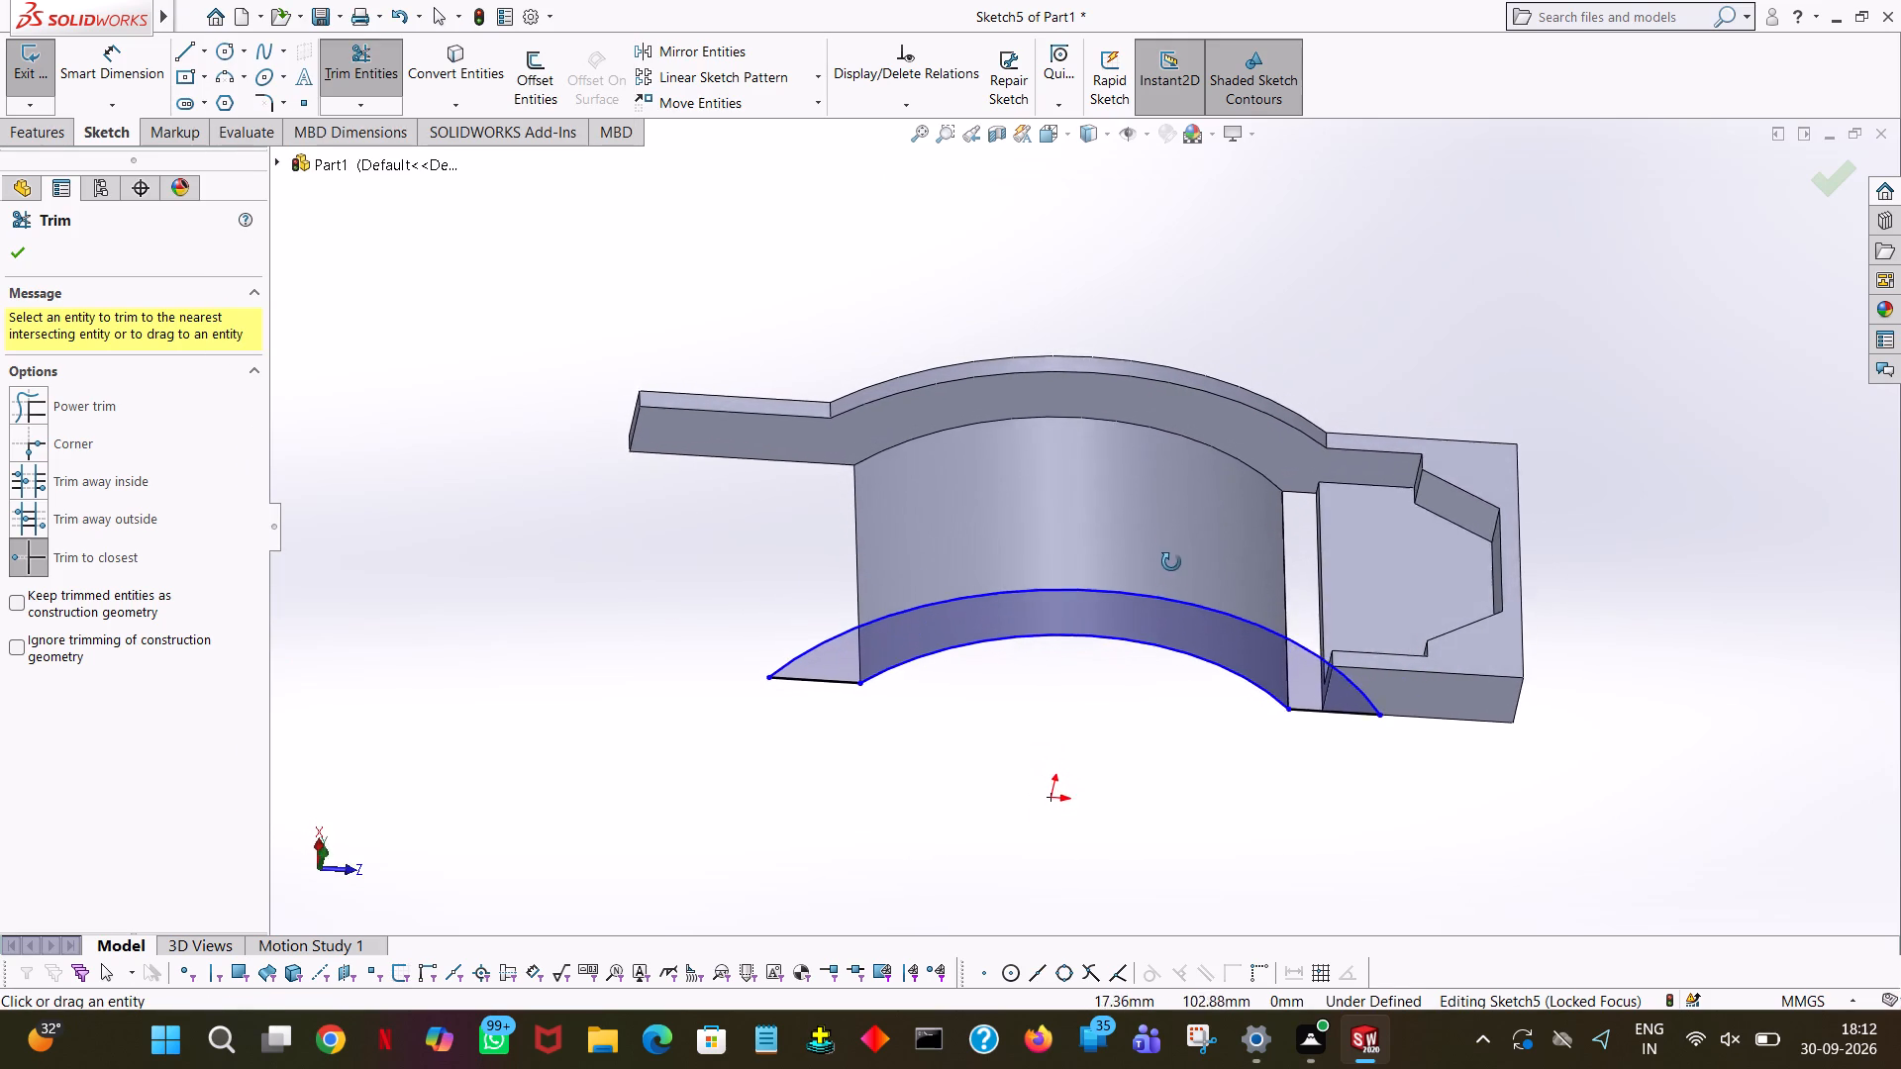
middle_click_drag(1171, 562, 1179, 528)
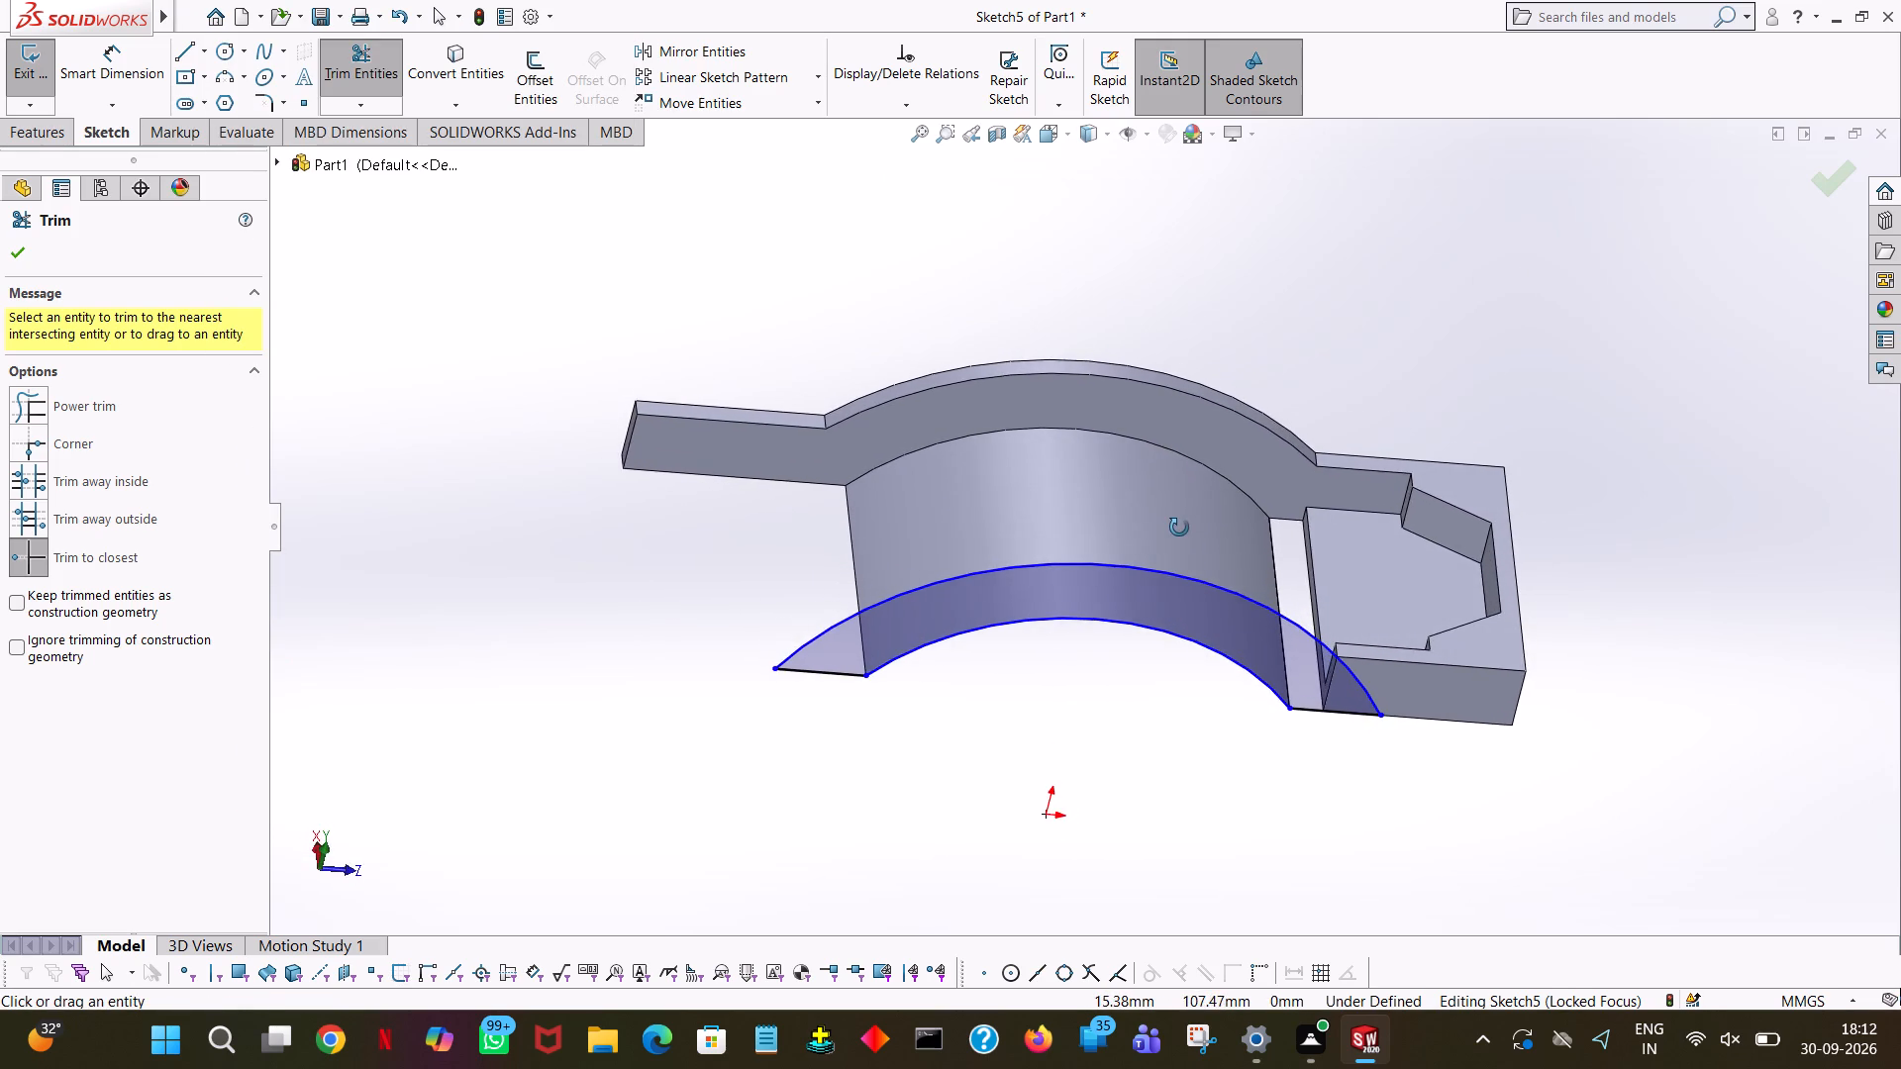
middle_click_drag(1179, 528, 1172, 349)
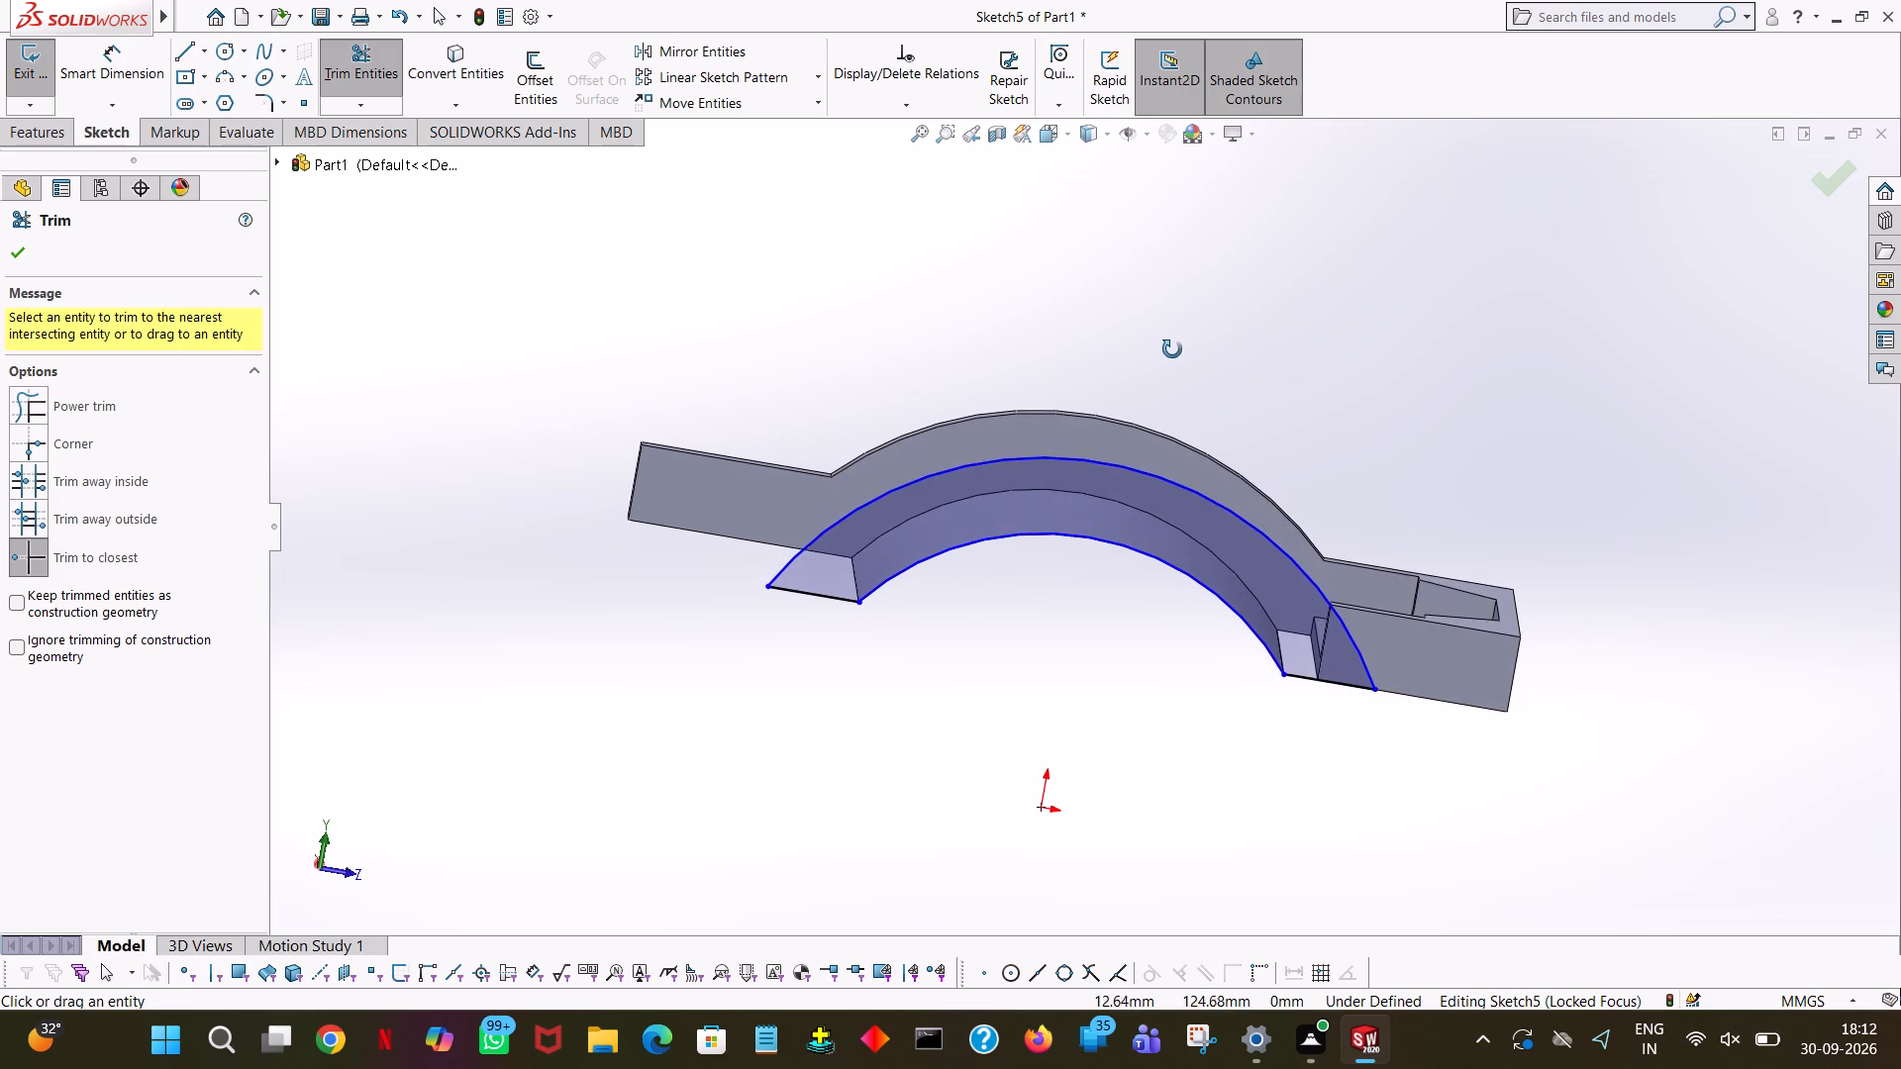
middle_click_drag(1172, 349, 1172, 360)
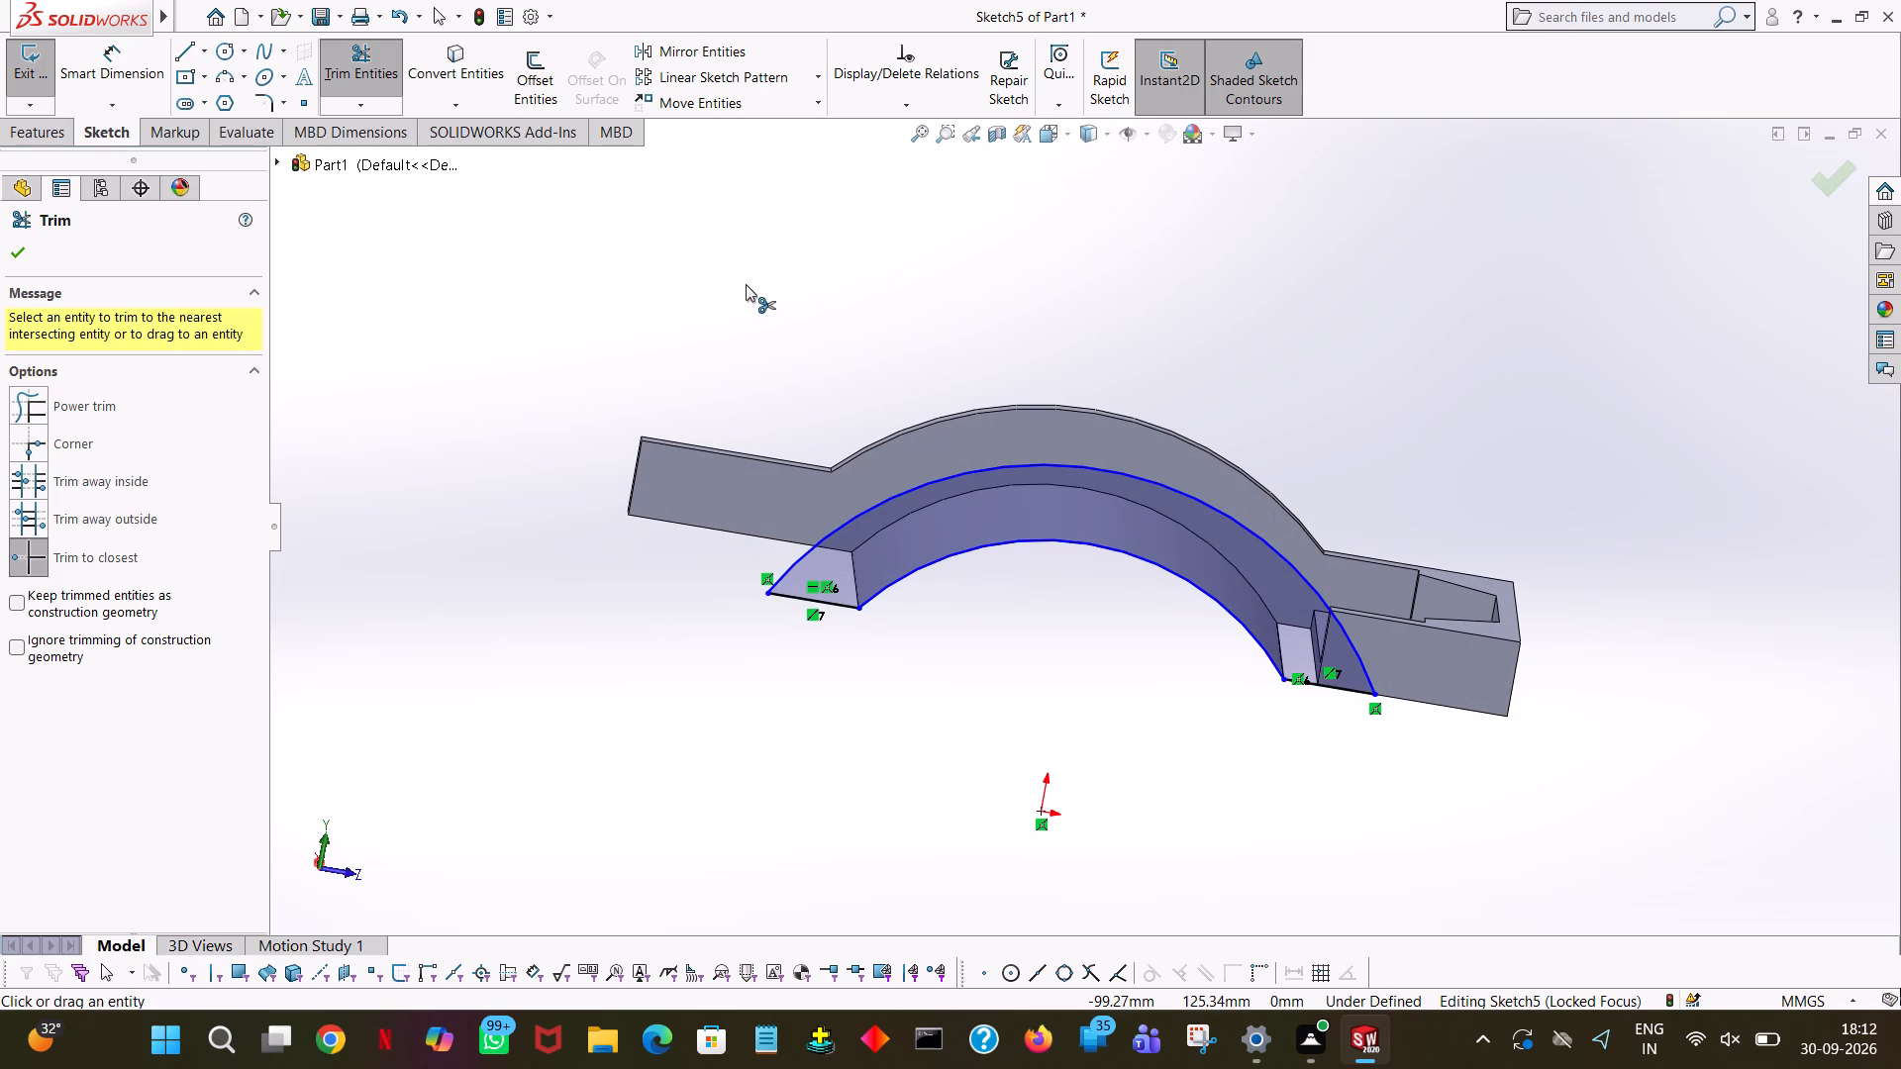
middle_click_drag(923, 222, 911, 172)
middle_click_drag(911, 176, 913, 213)
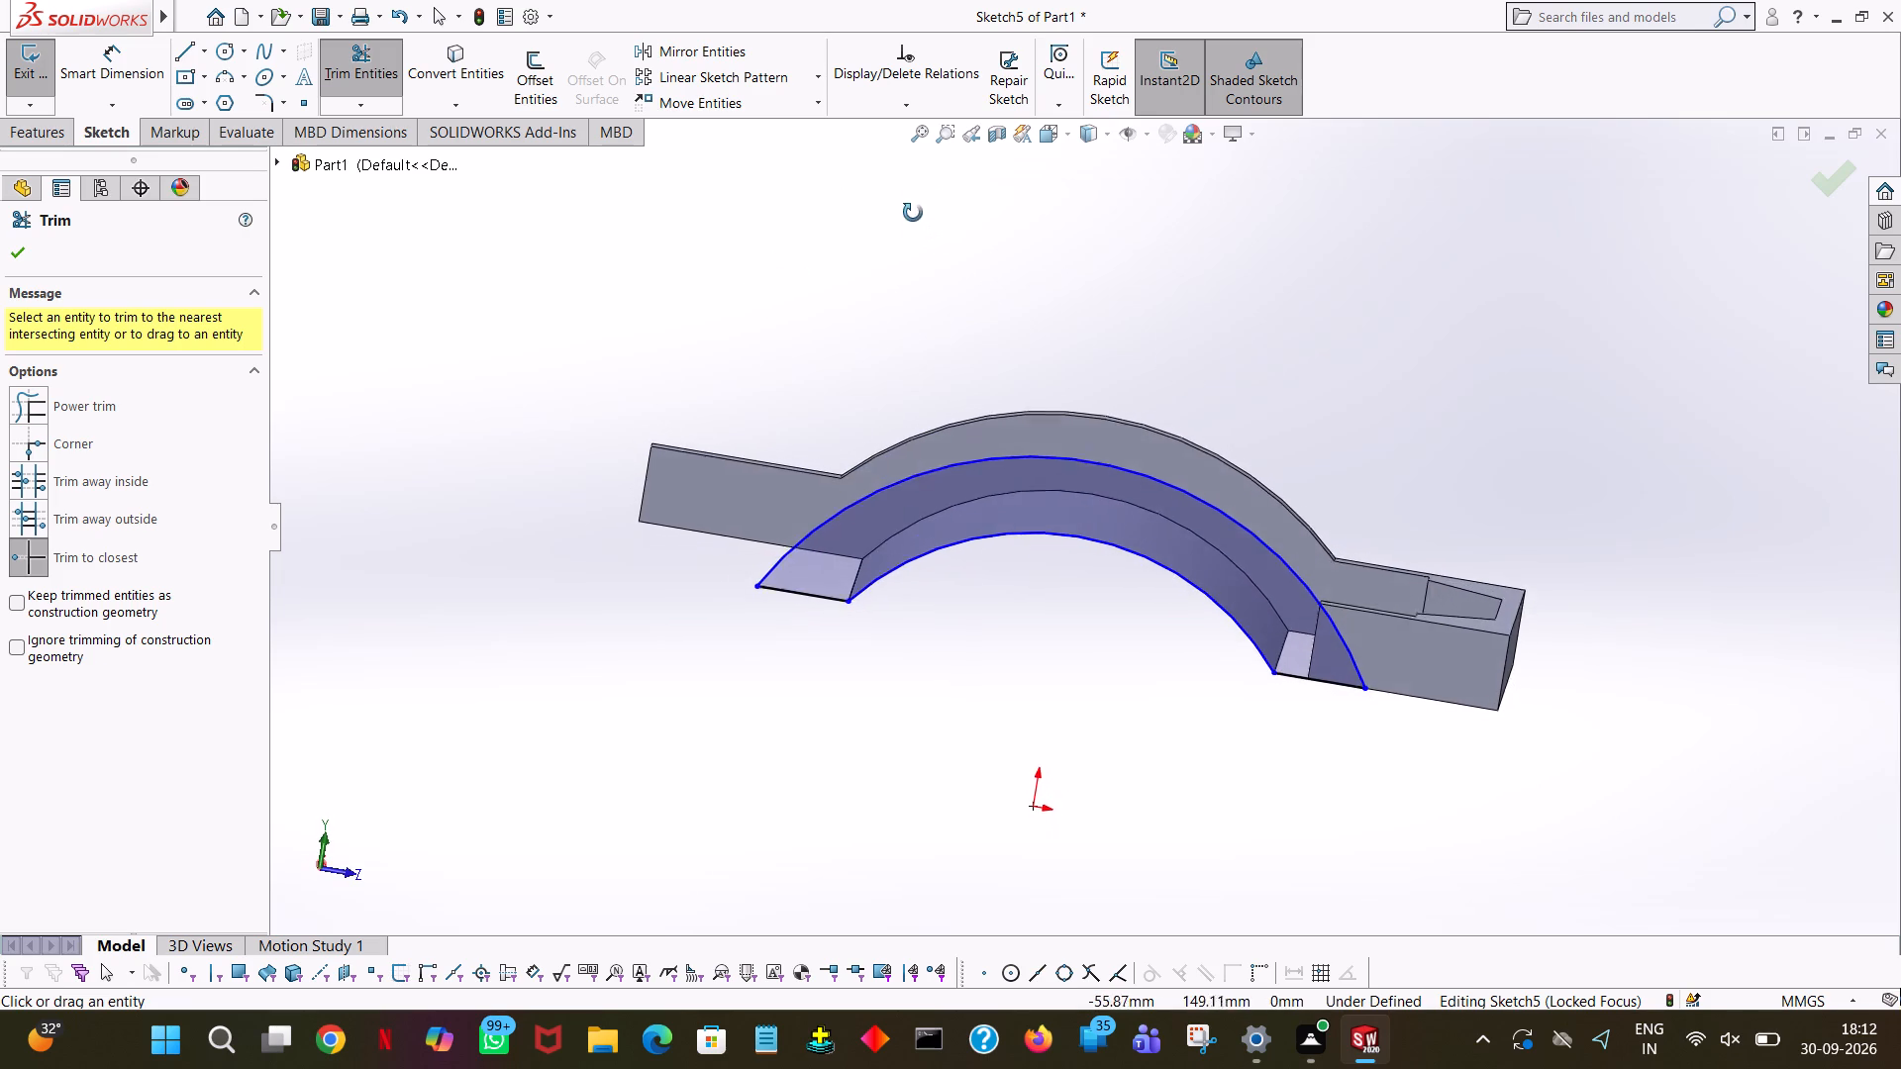
middle_click_drag(913, 213, 914, 277)
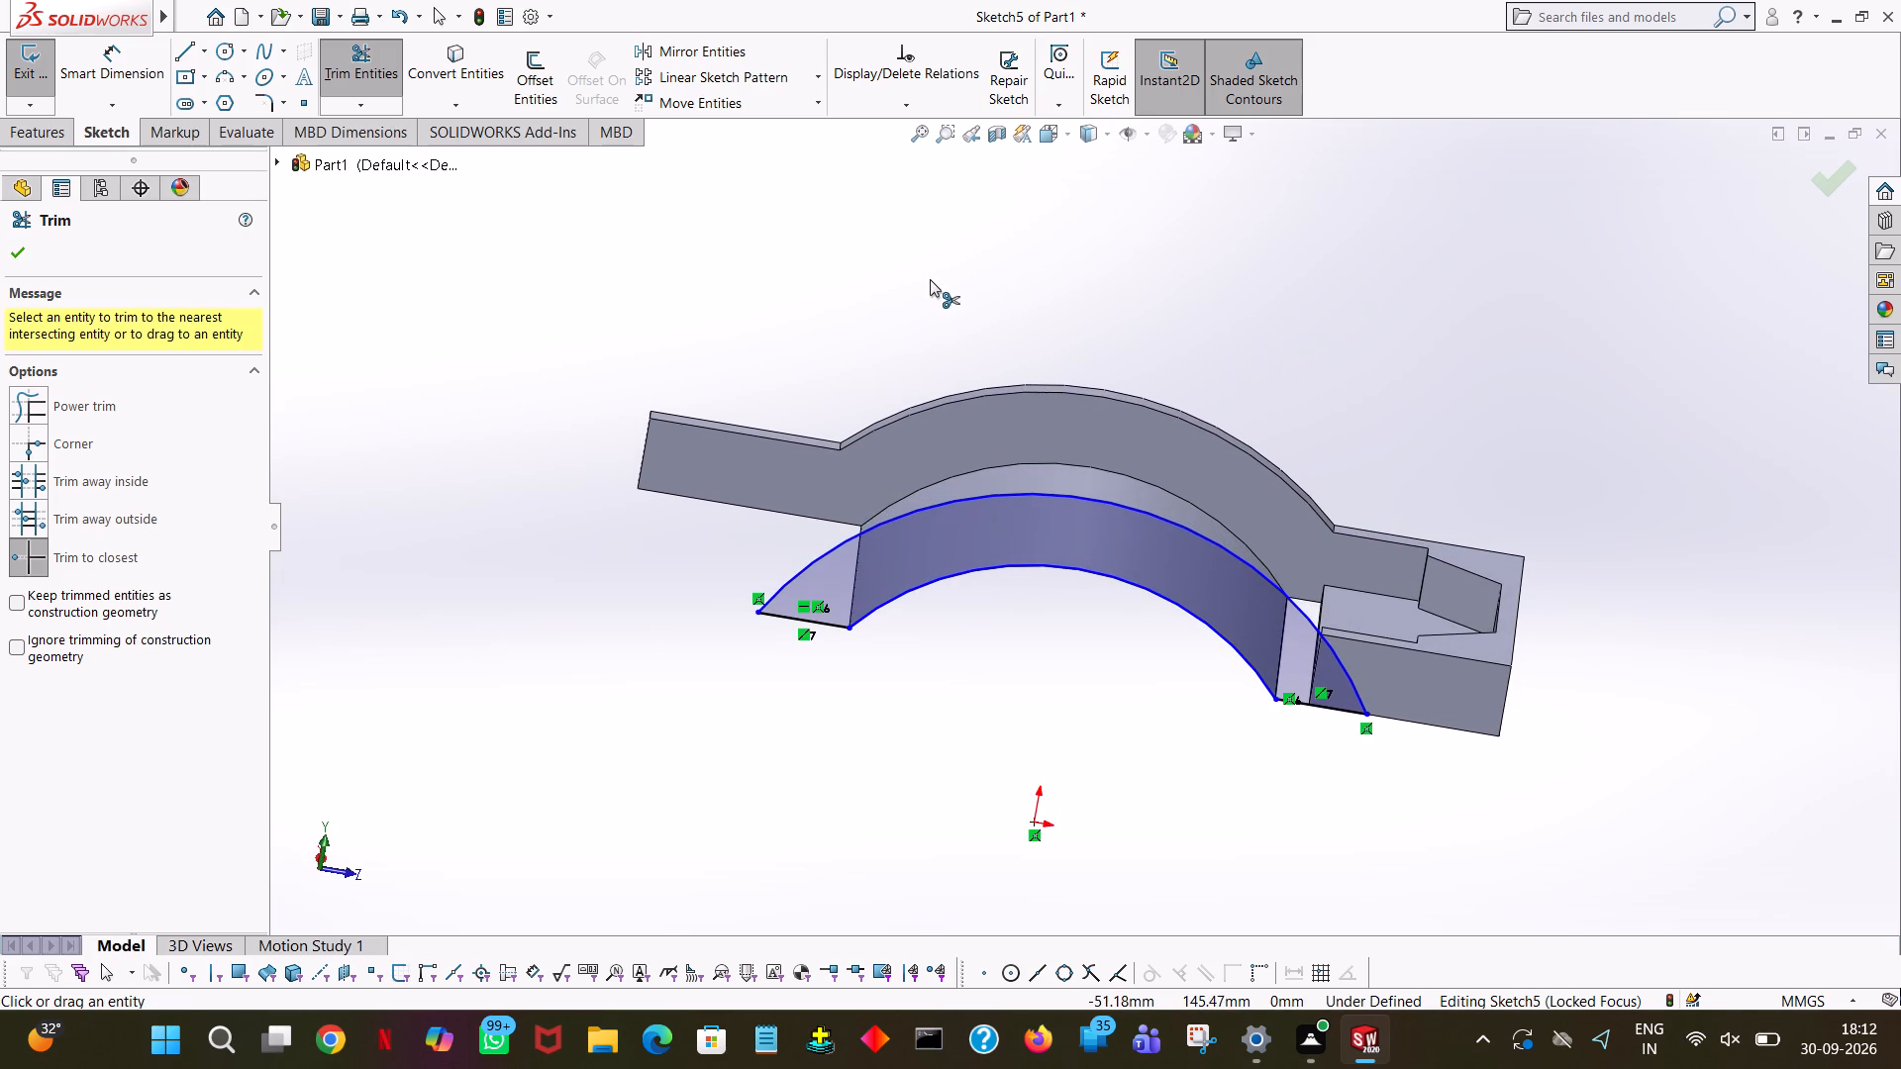
Draw a 20 mm vertical line along the flange block's inner edge, from the outer arc down to the base line.
key("space")
left_click(247, 154)
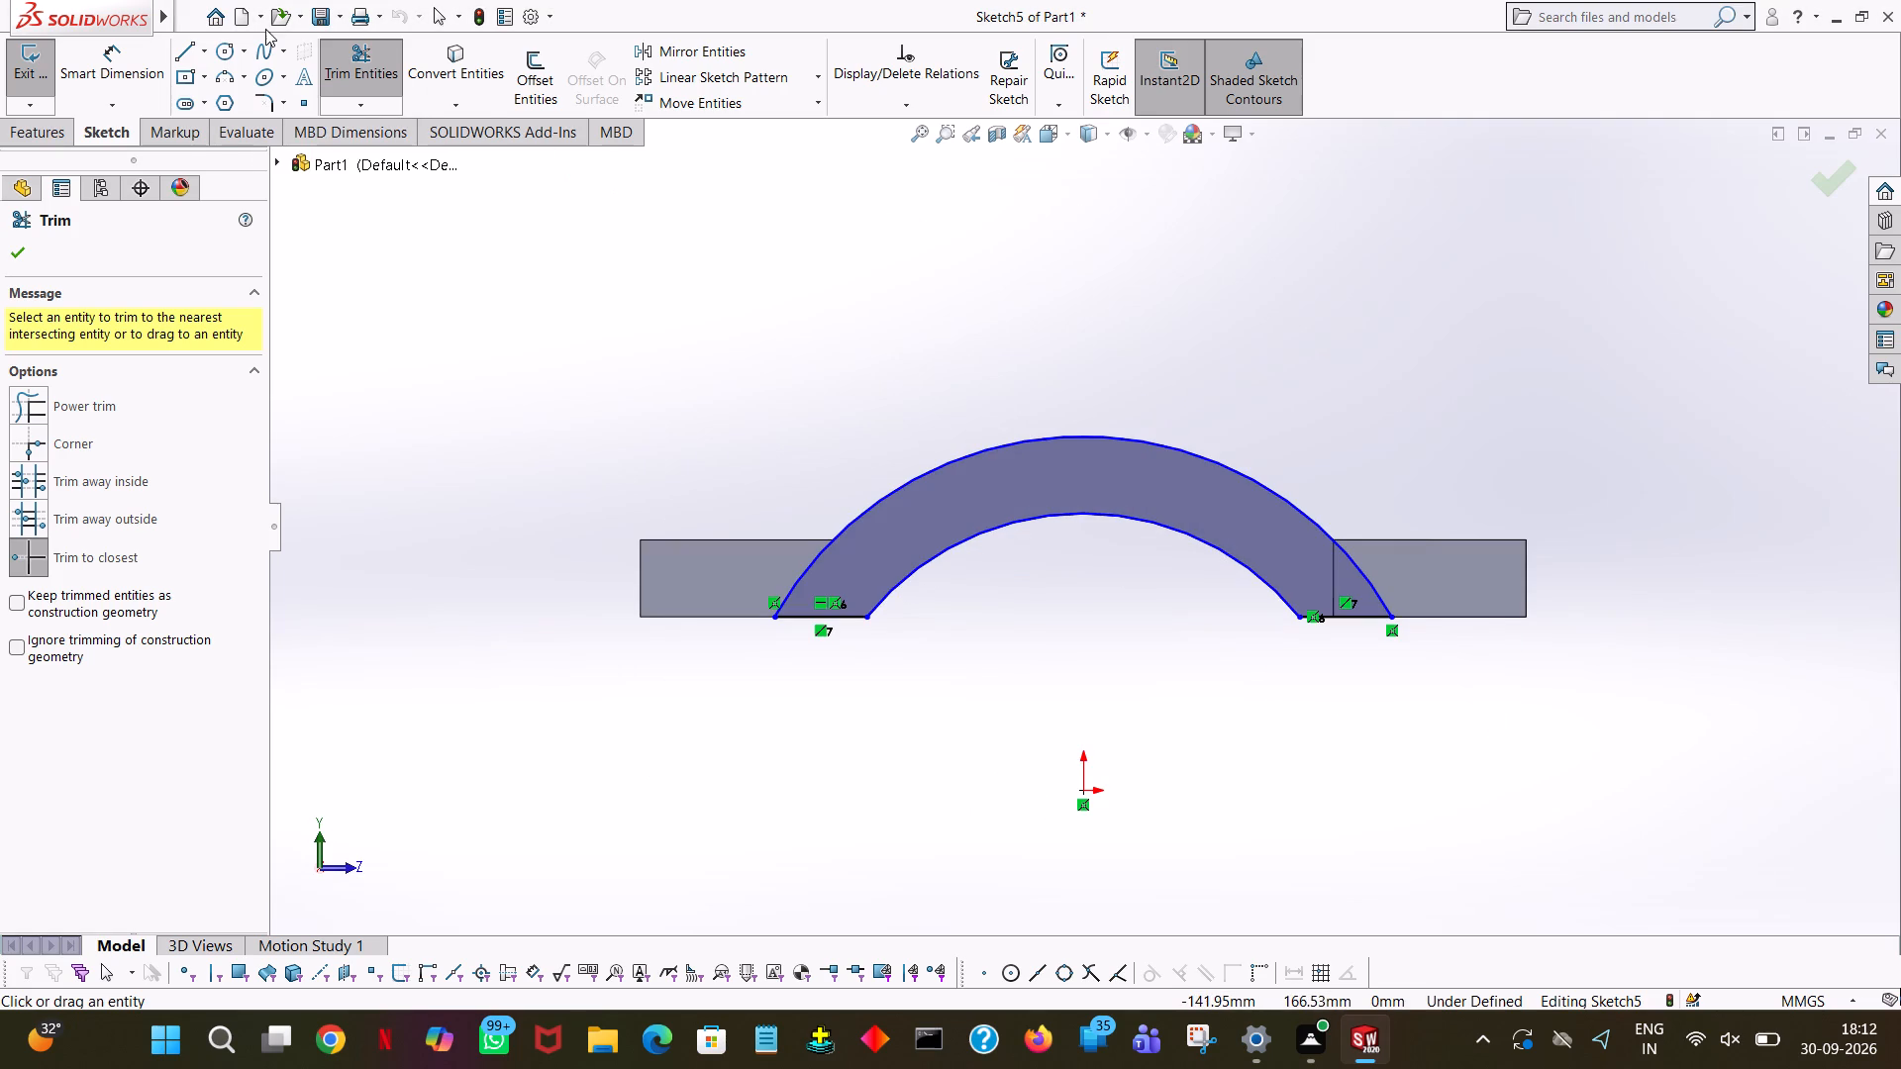
left_click(186, 54)
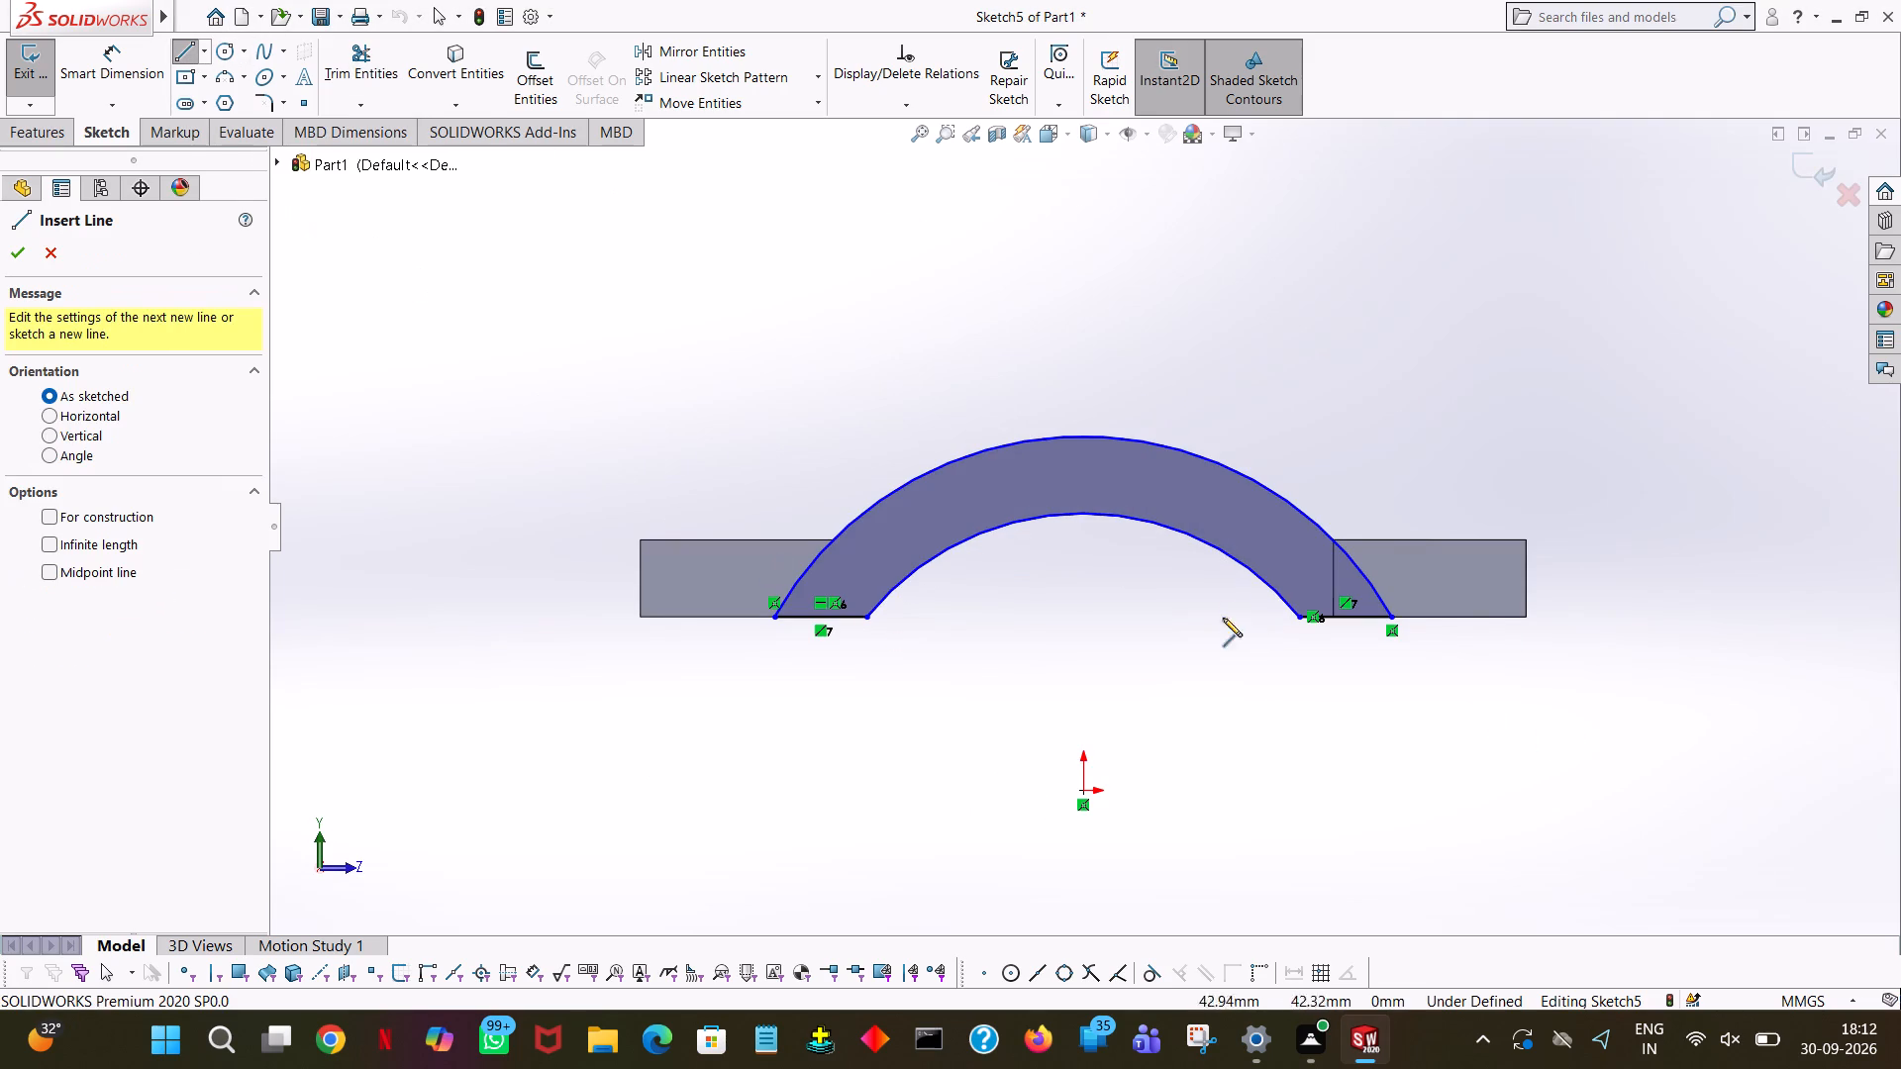
left_click(1334, 539)
left_click(1333, 616)
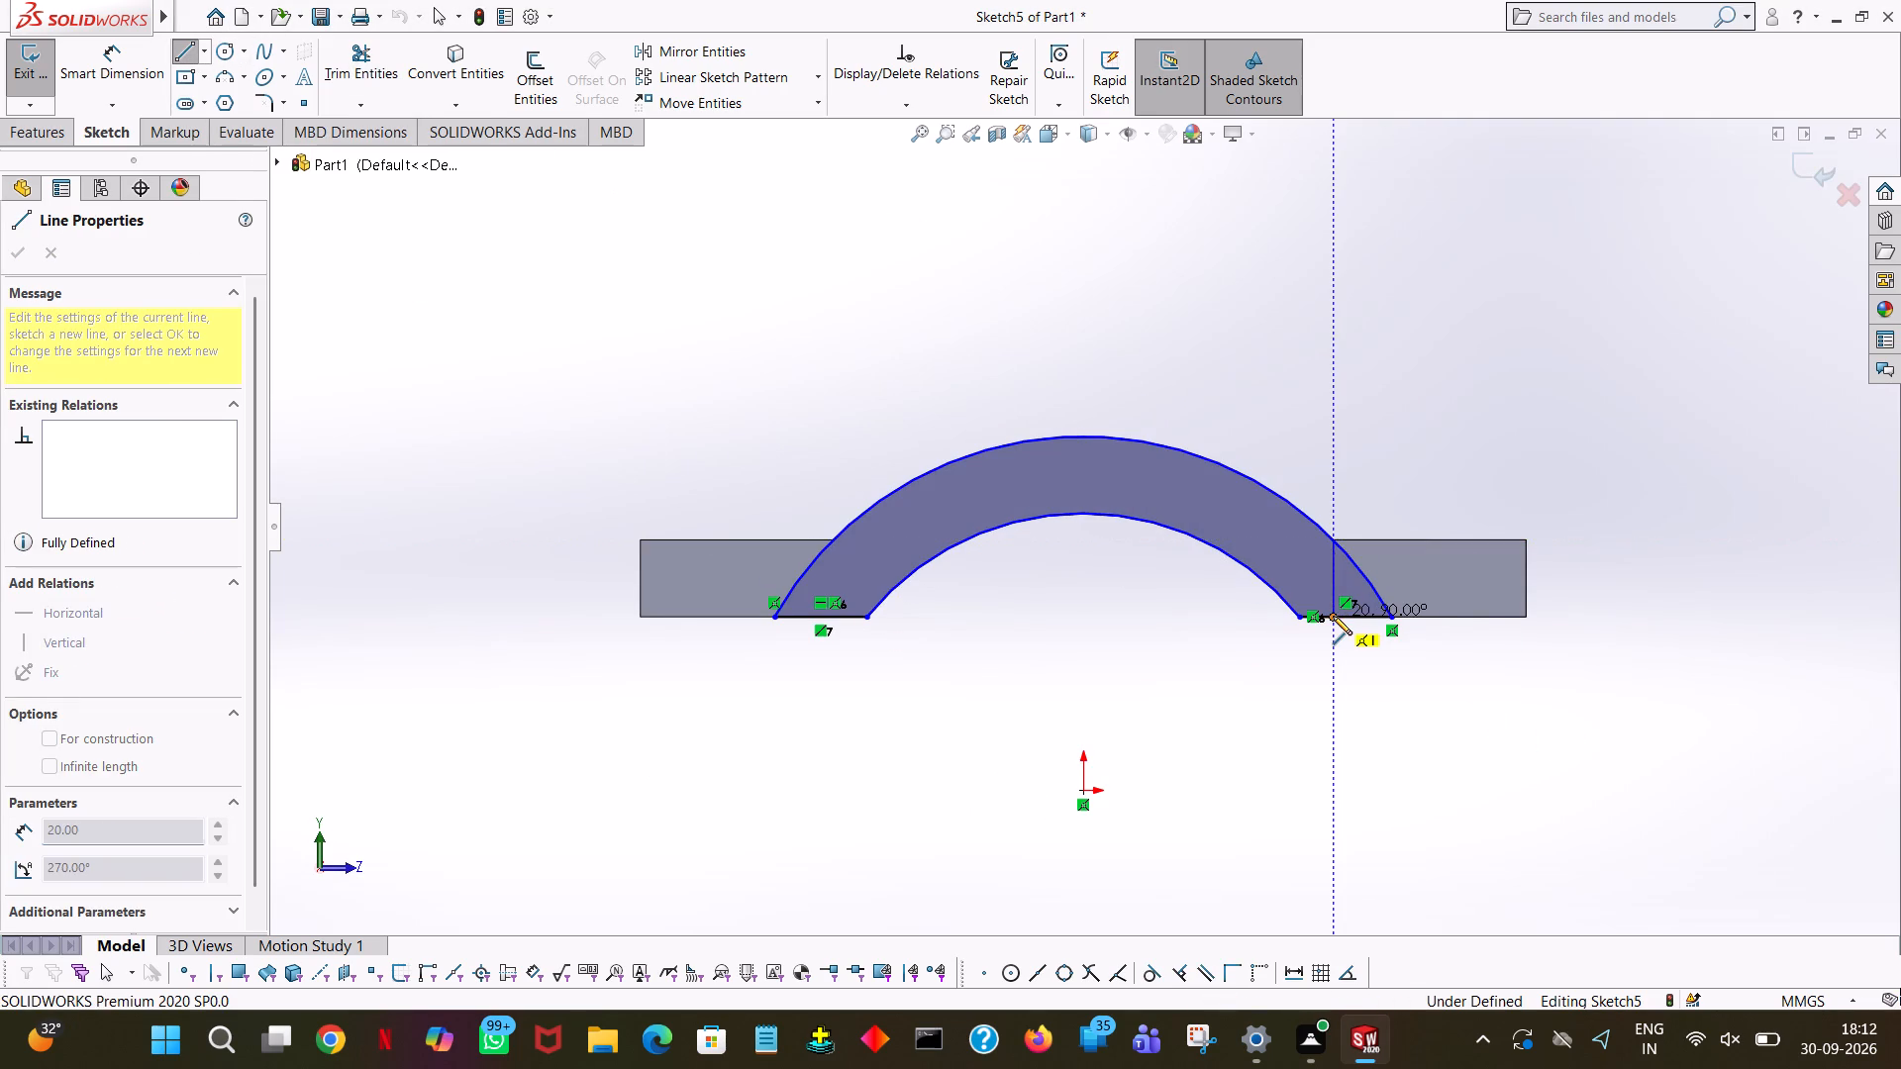
right_click(1333, 616)
left_click(1424, 622)
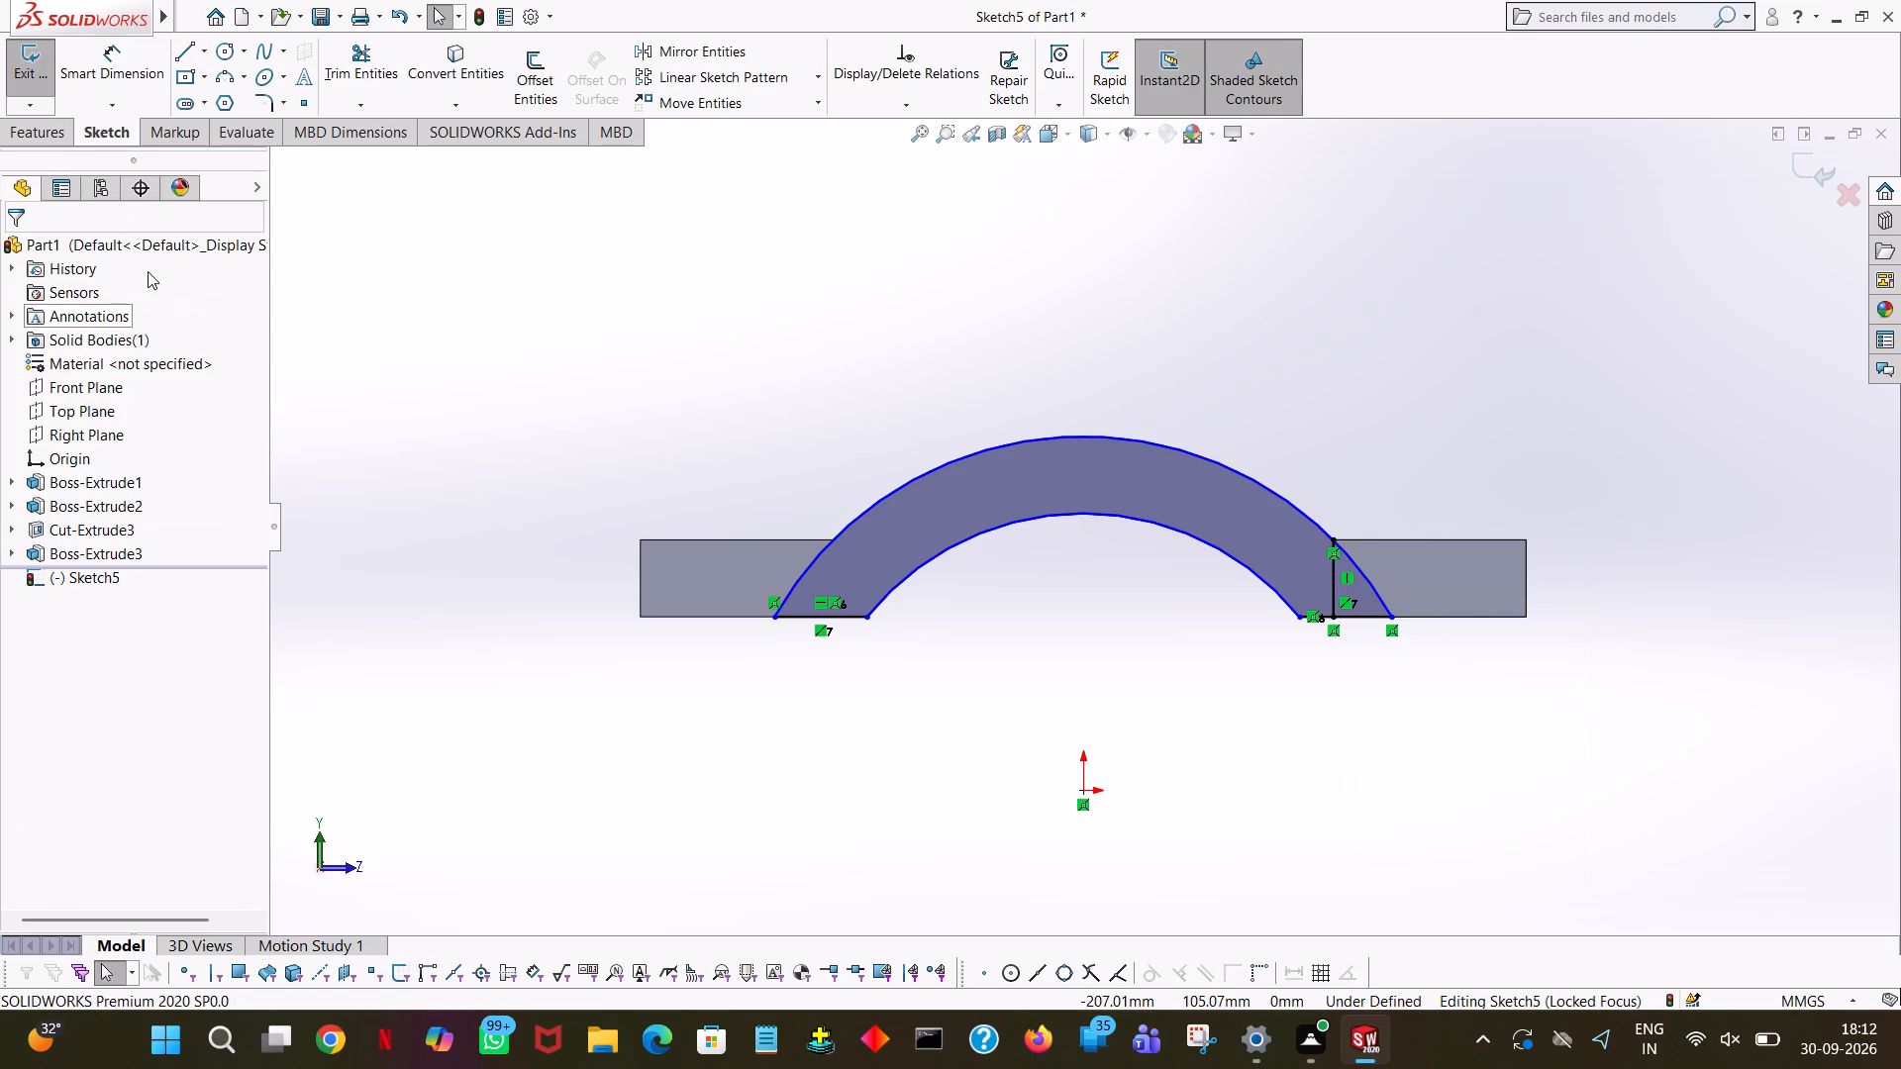
On the side opposite the flange block, draw a 20 mm vertical line down from the outer arc and an 8.88 mm horizontal line to the inner arc's end.
left_click(184, 52)
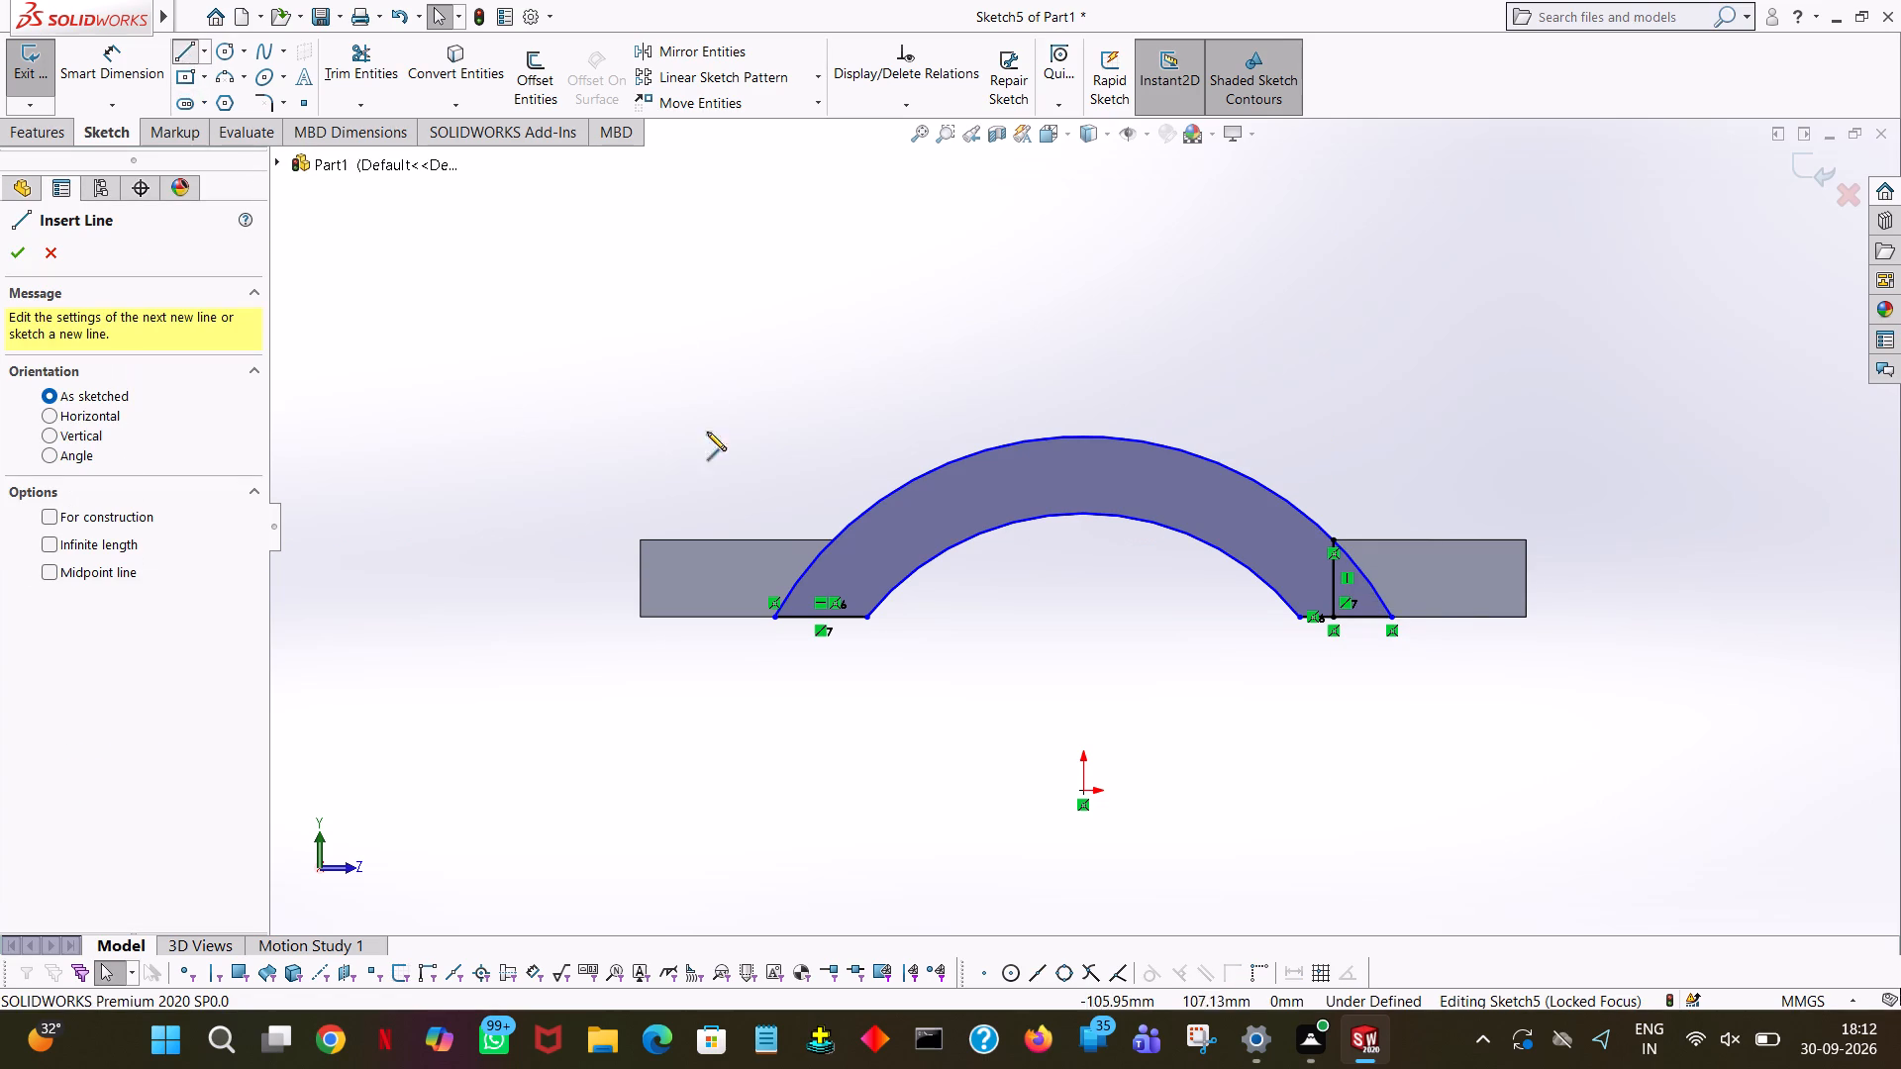
left_click(835, 541)
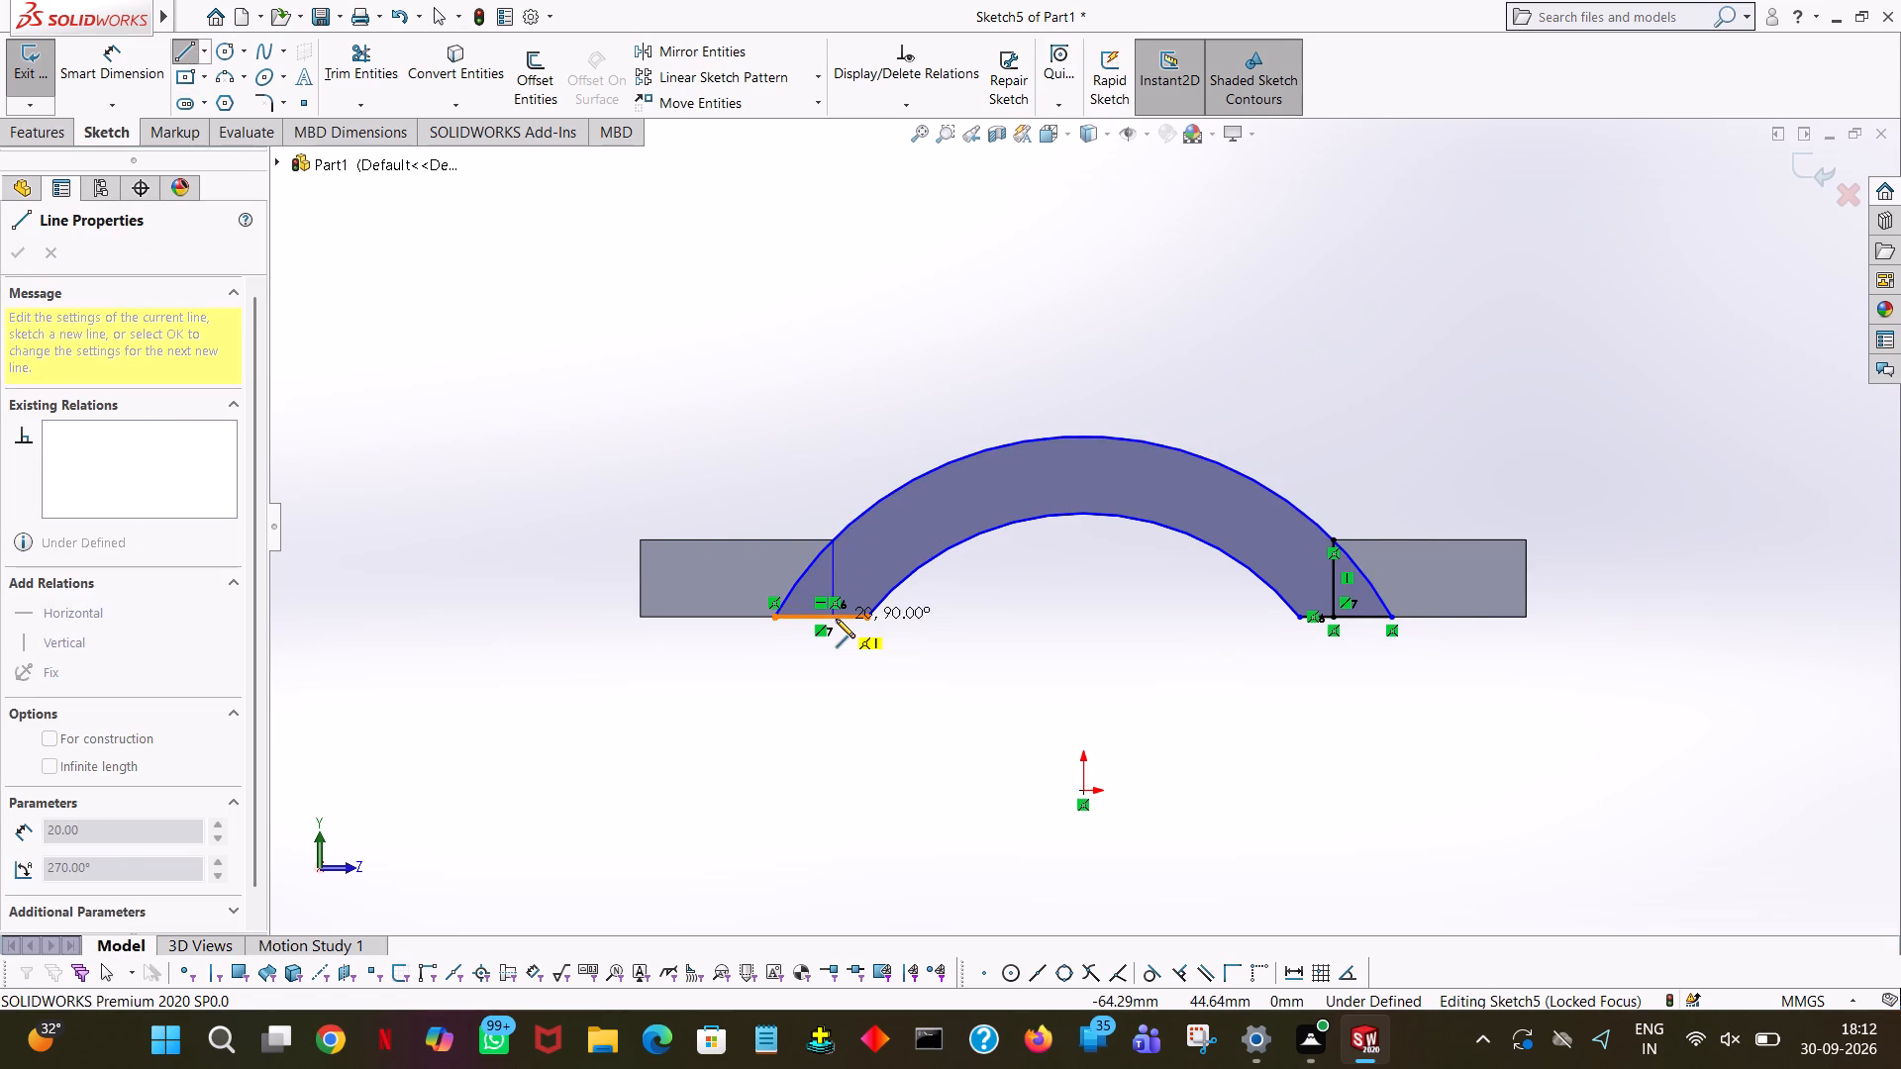
left_click(834, 616)
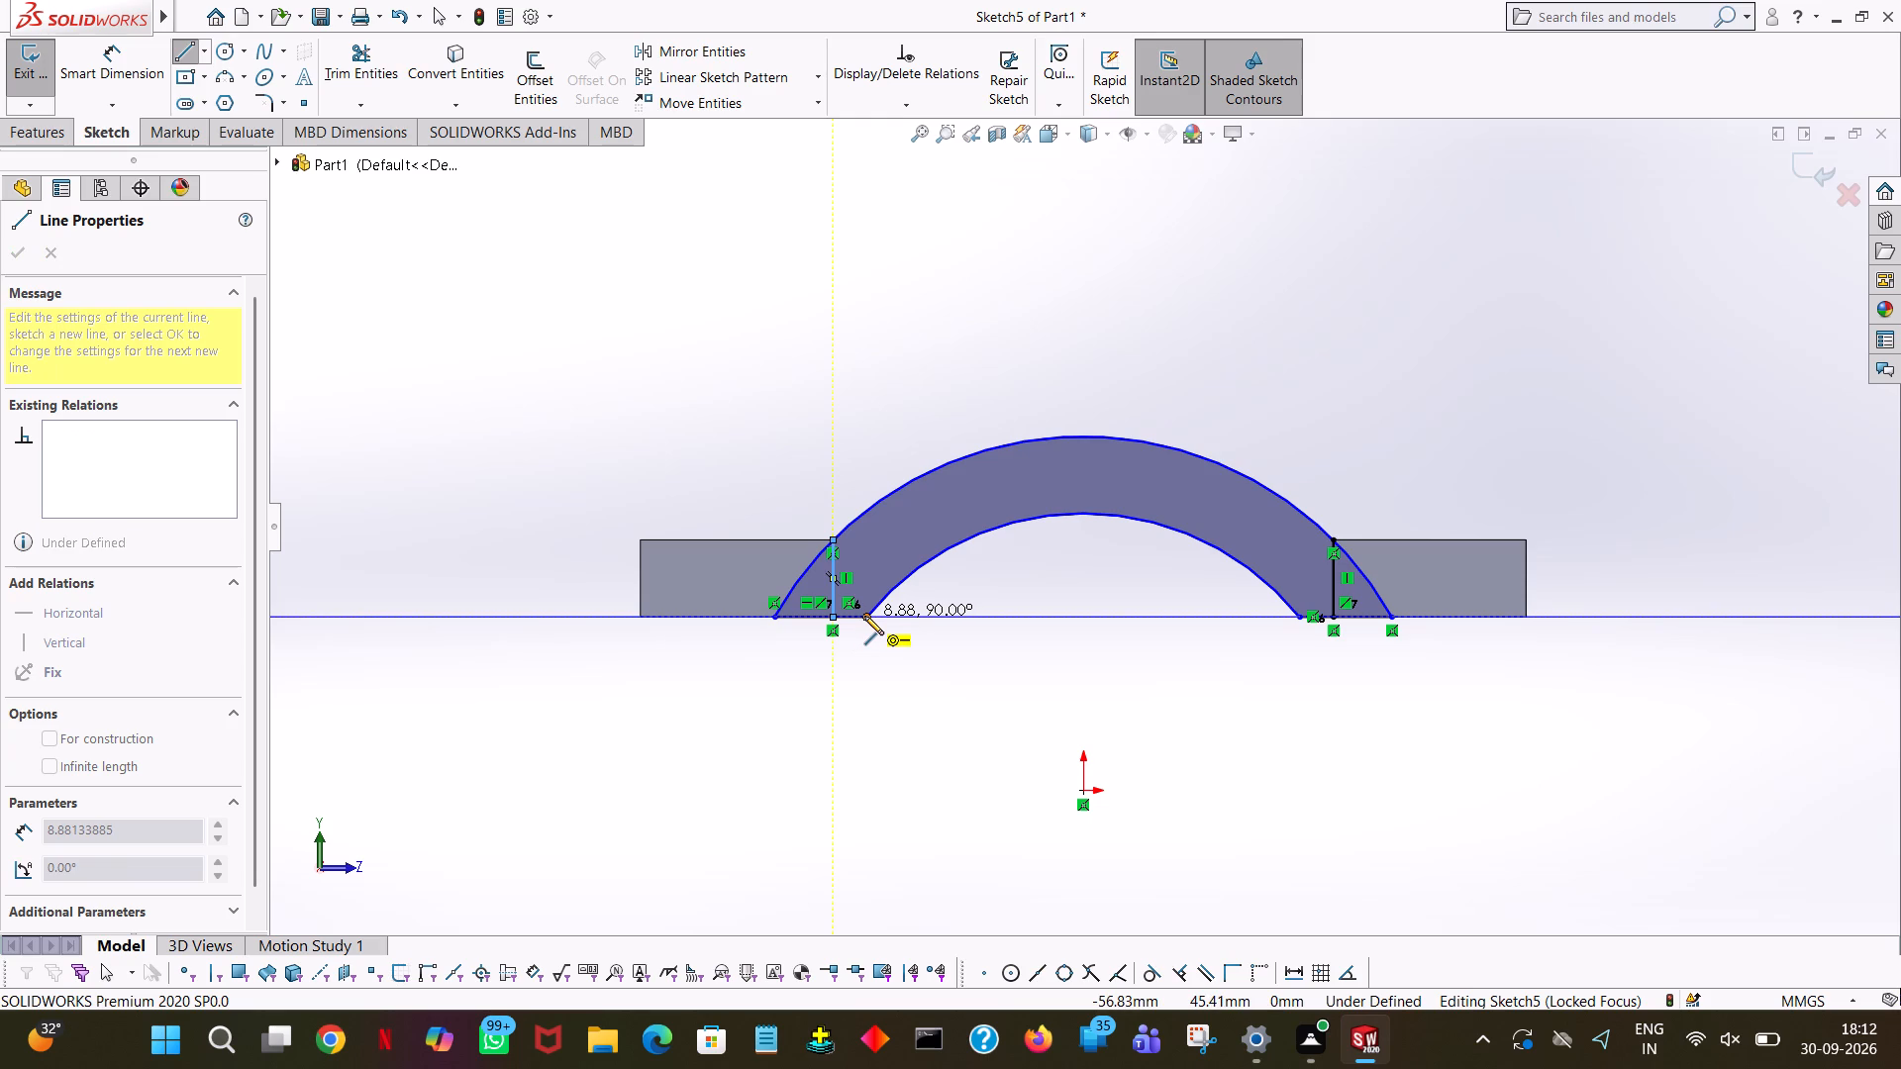
left_click(864, 616)
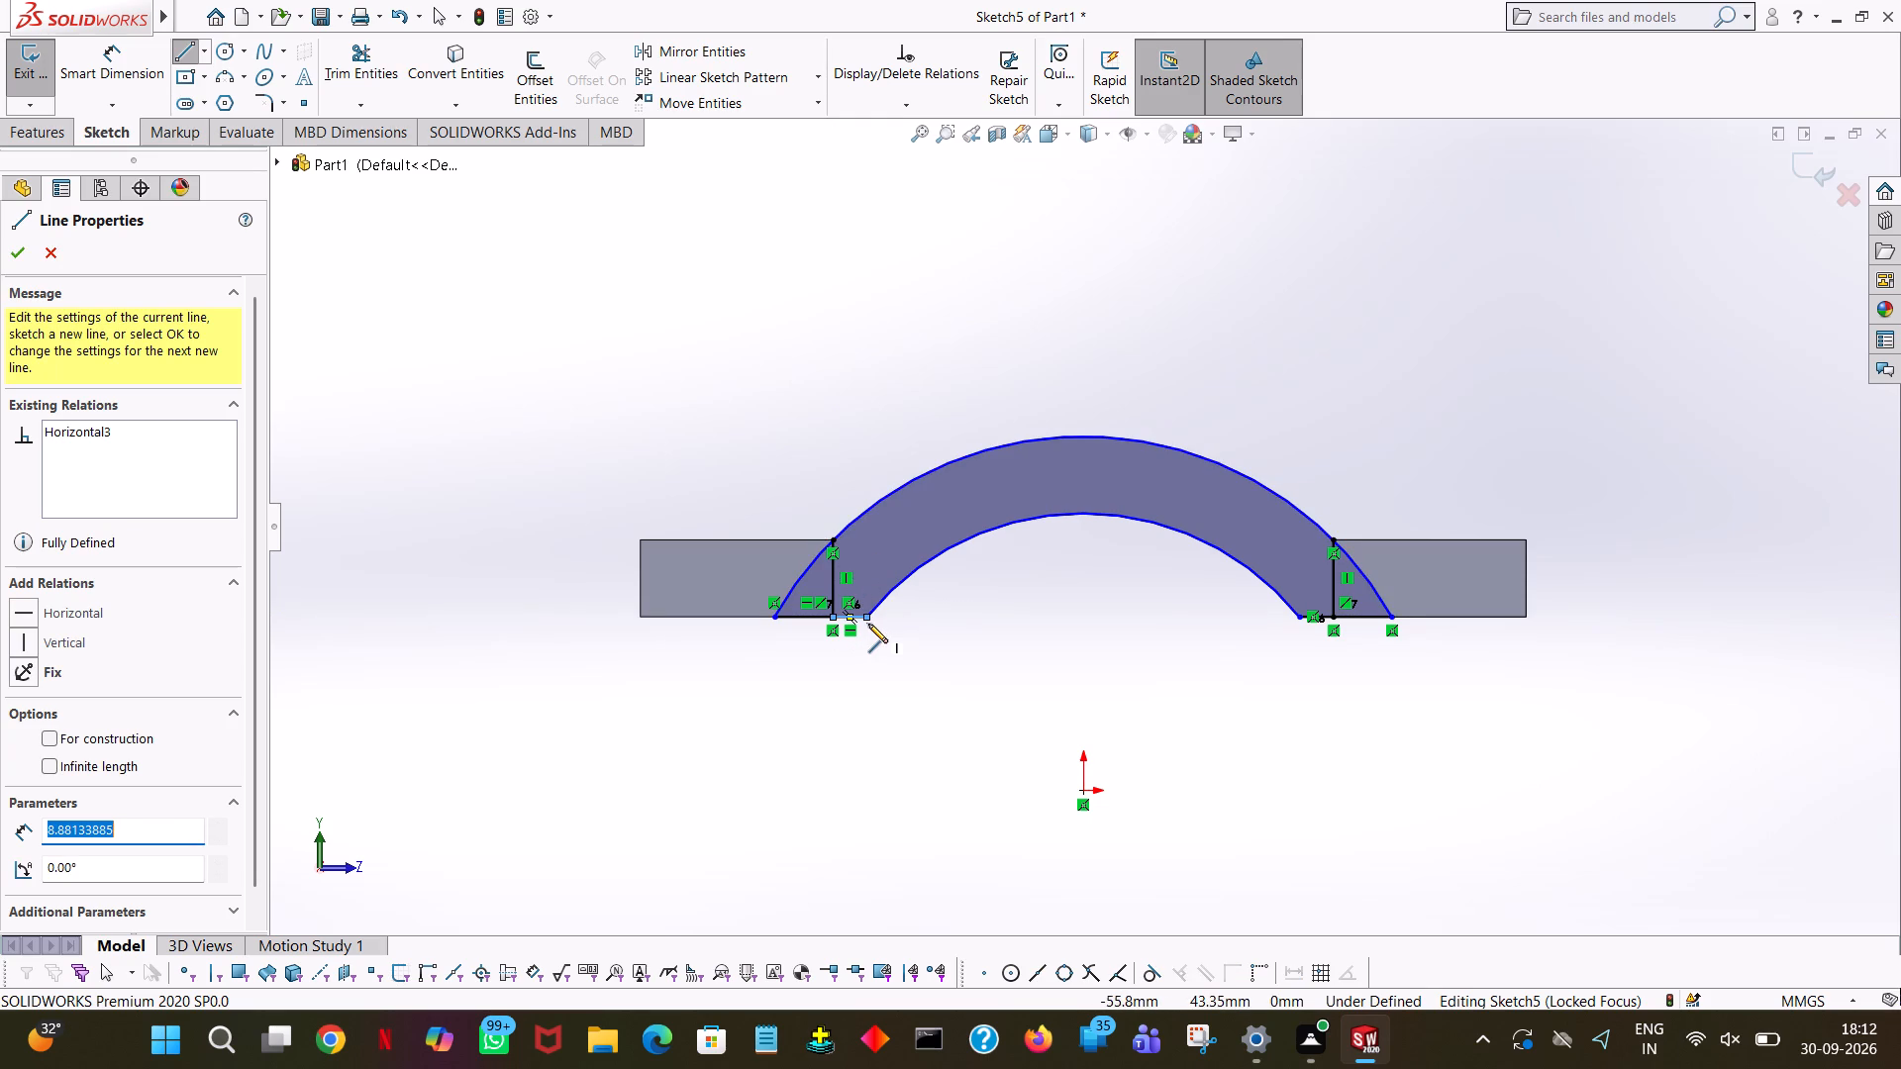
Trim away the vertical line on the side opposite the flange block.
left_click(367, 66)
left_click(833, 589)
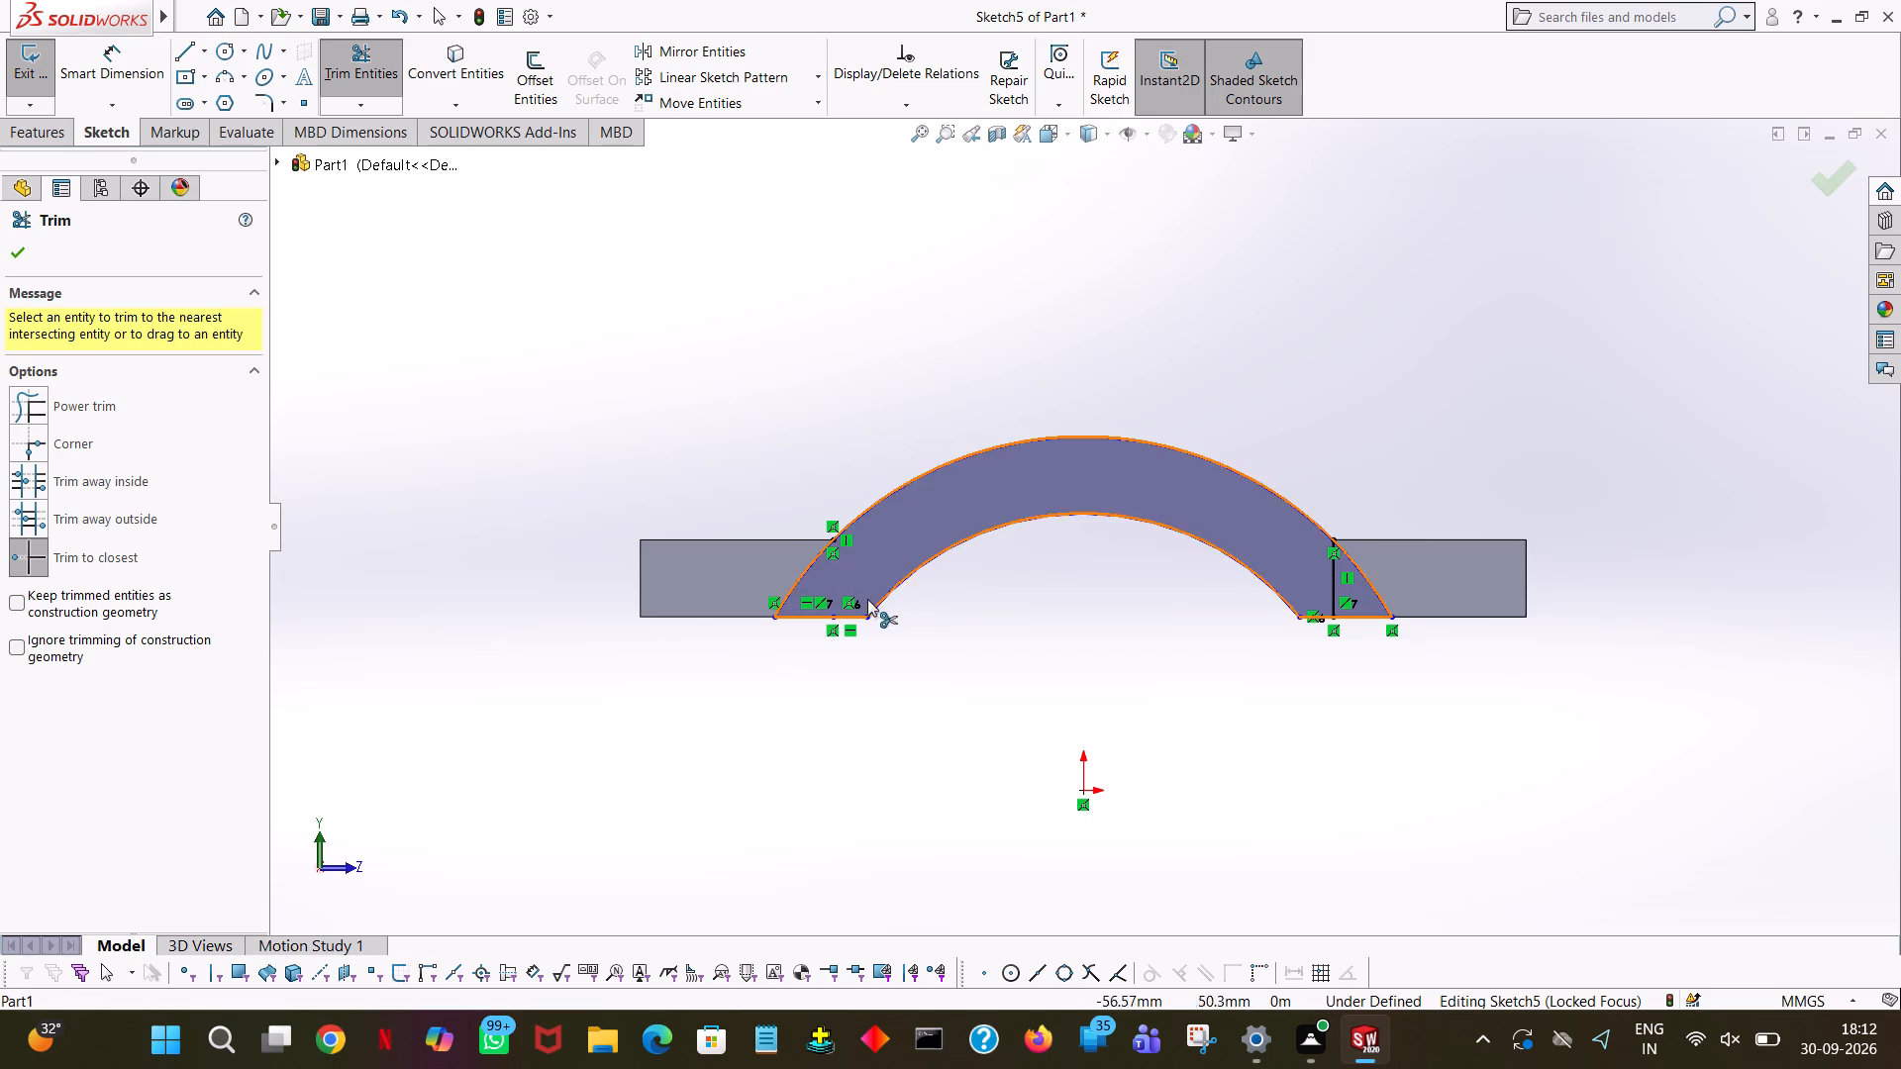
left_click(869, 683)
left_click(15, 237)
left_click(25, 270)
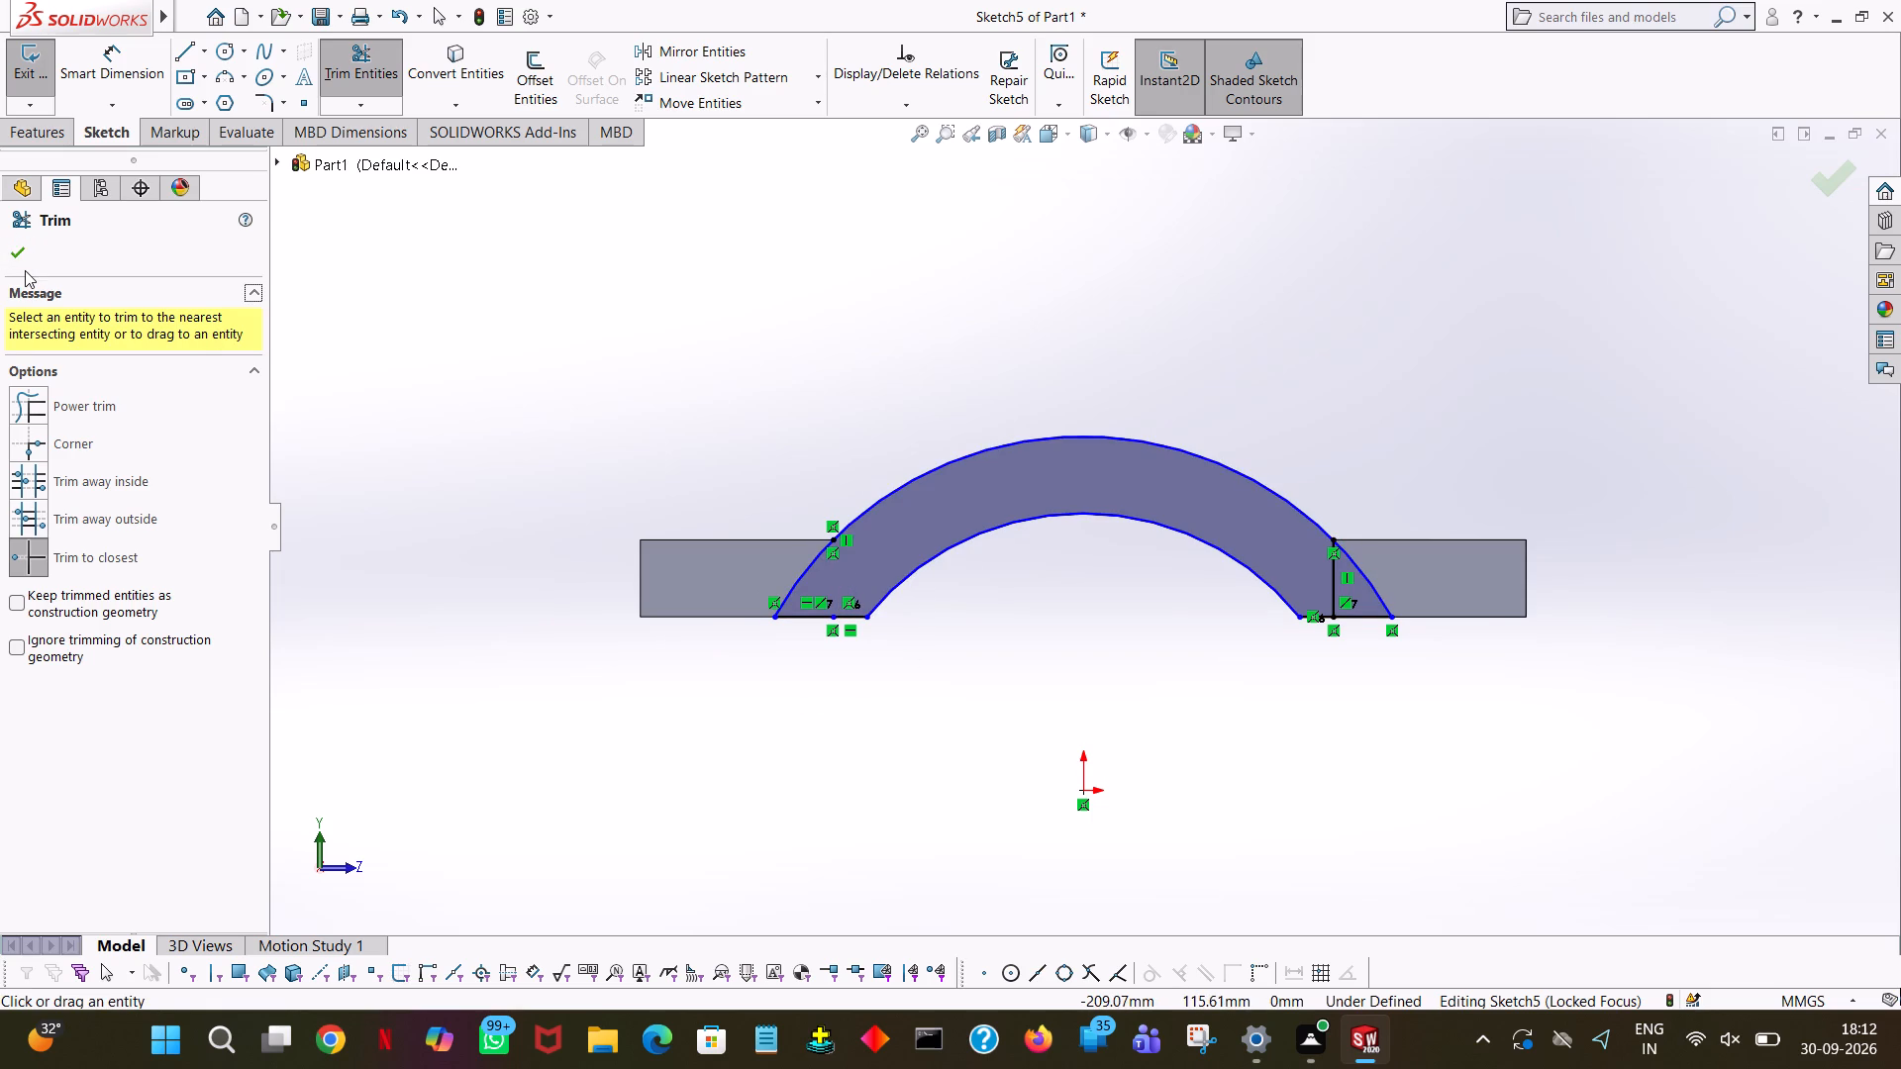
left_click(15, 244)
Trim away the outer arc segment that runs past the vertical line into the flange block's face.
middle_click_drag(1437, 400, 1293, 448)
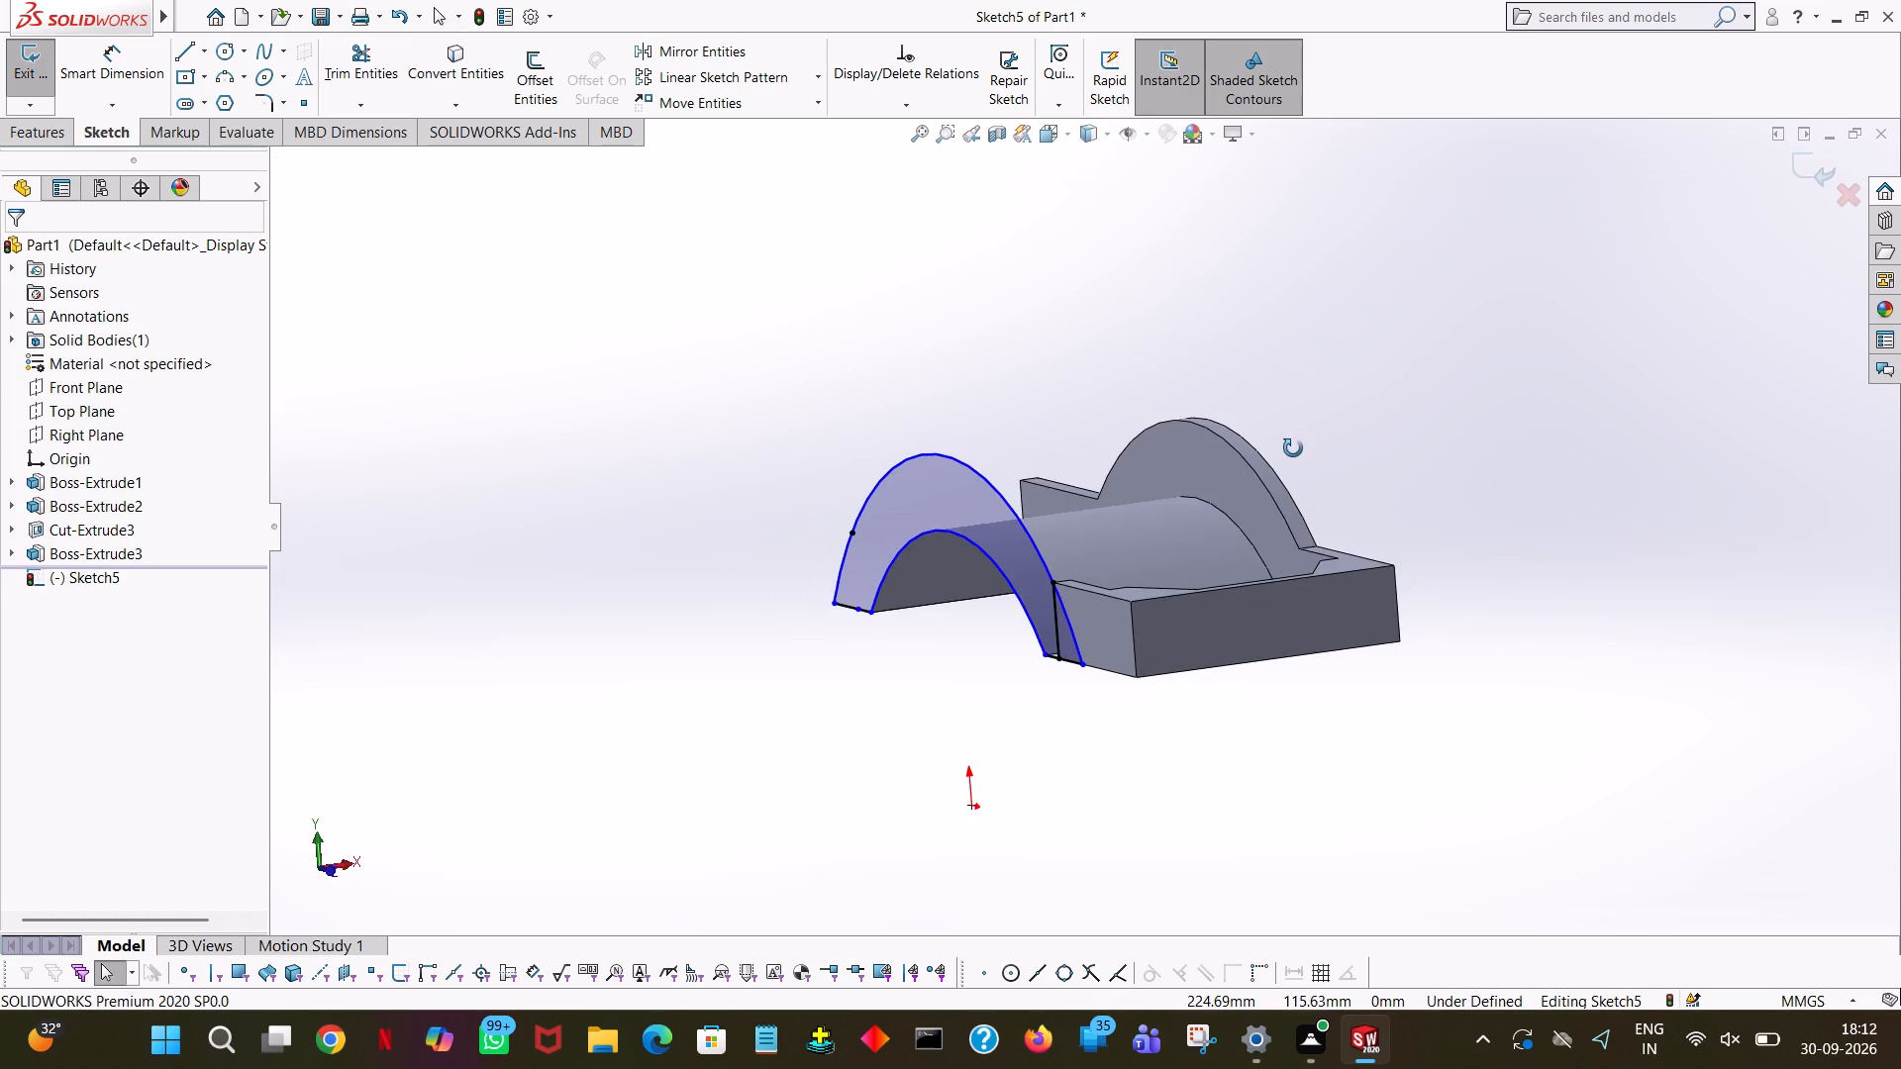
middle_click_drag(1293, 448, 1326, 588)
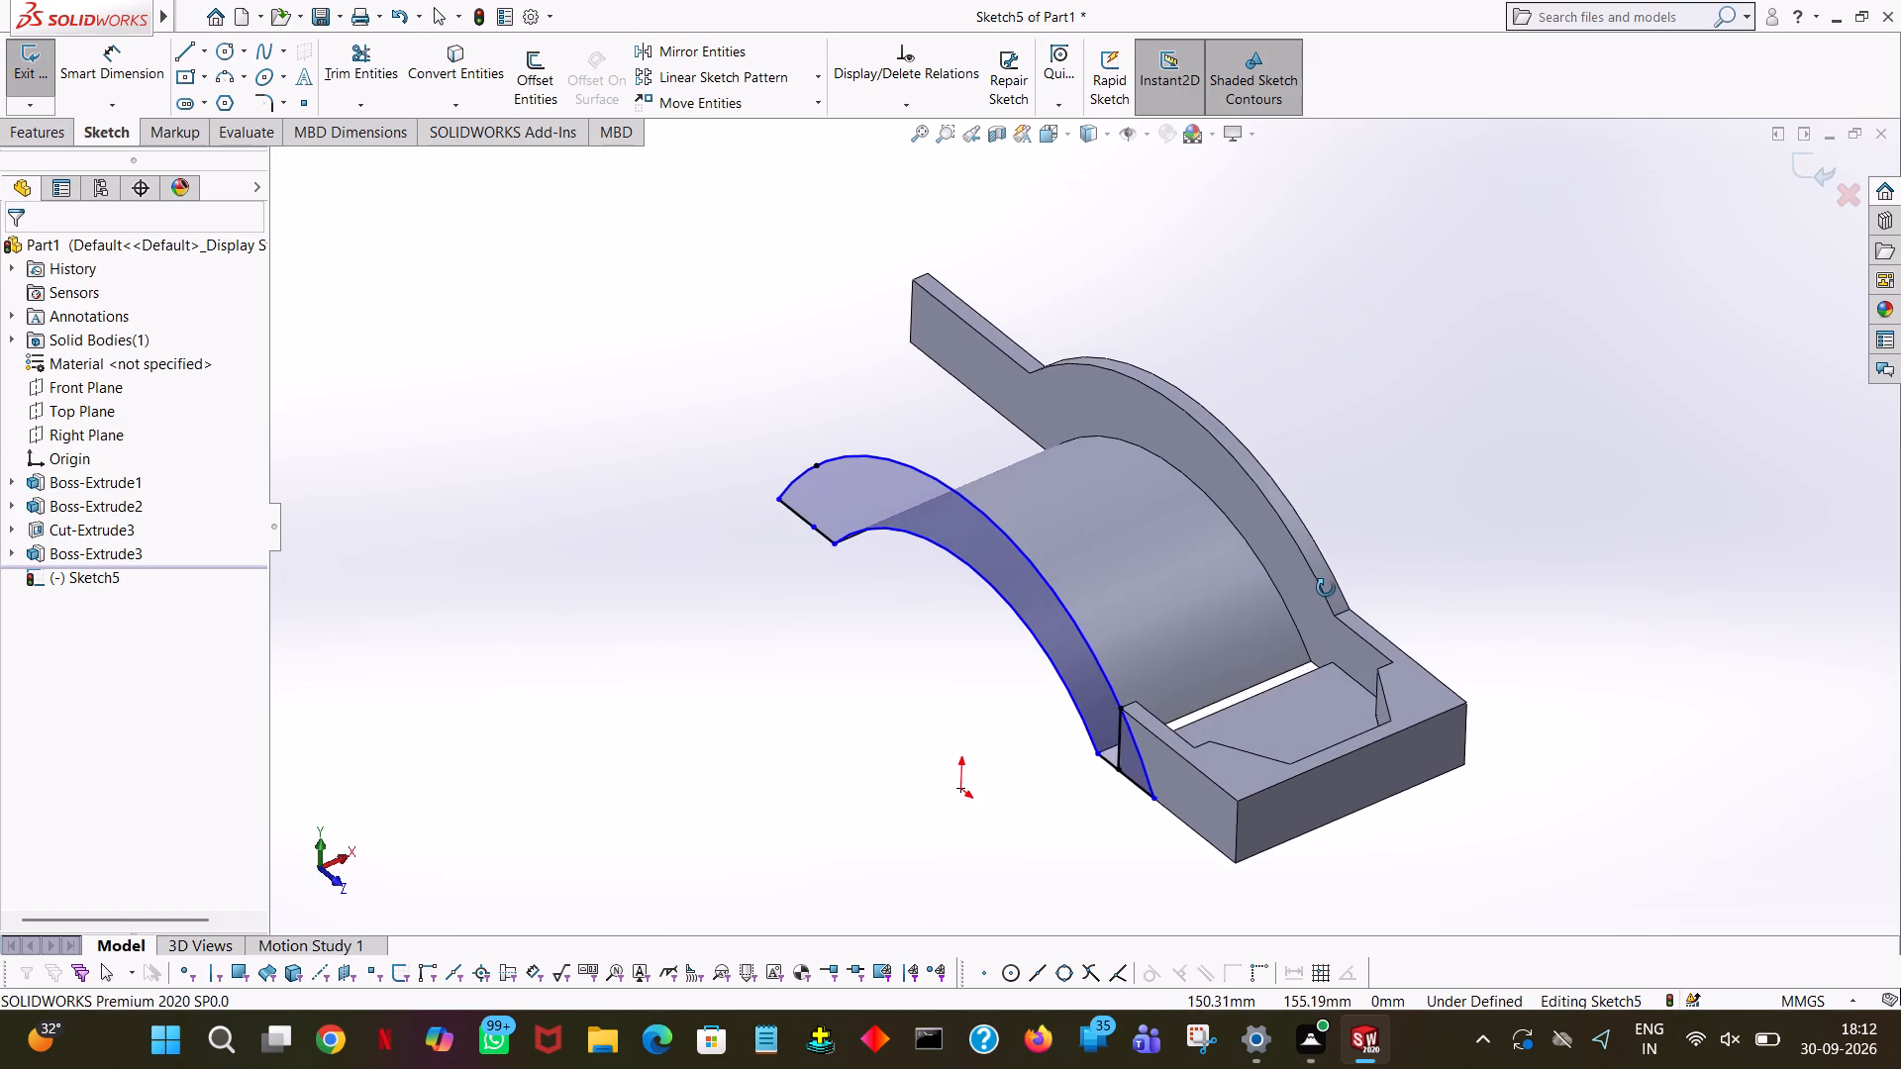
middle_click_drag(1326, 588, 1454, 502)
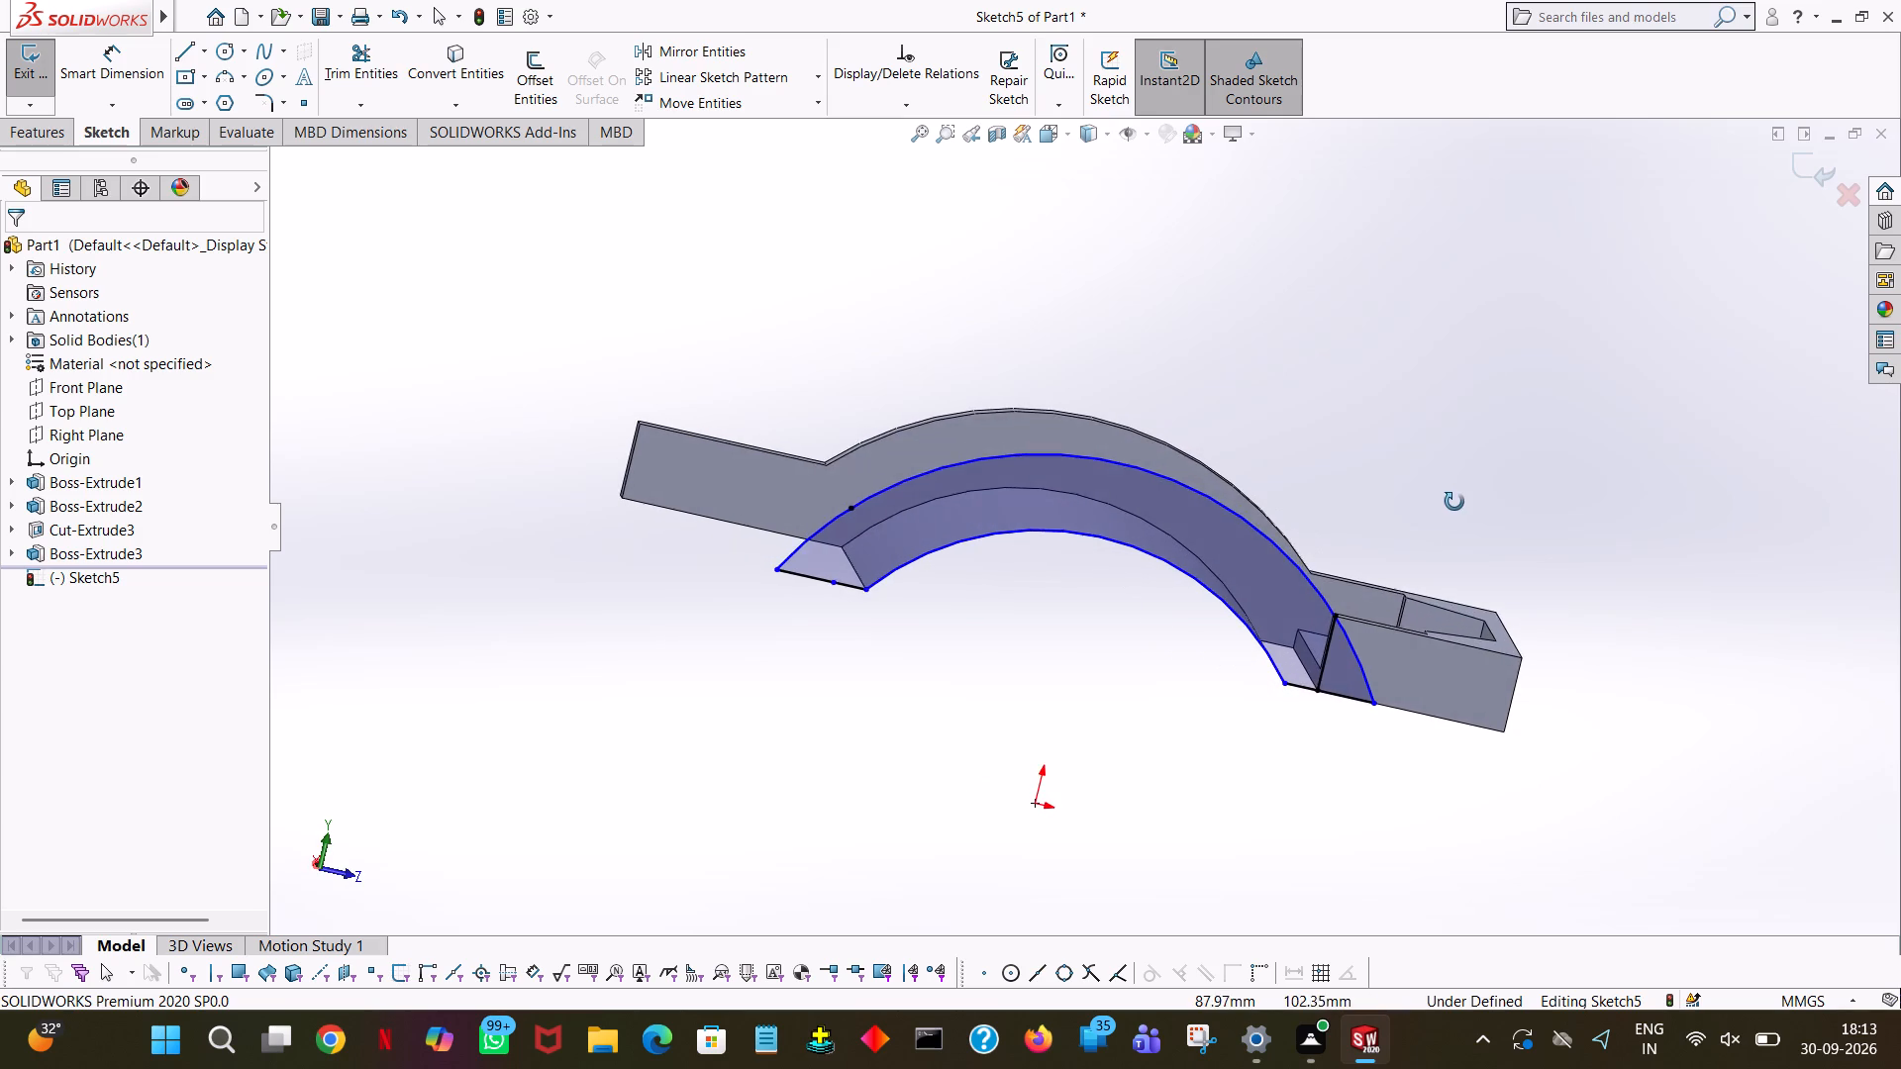
middle_click_drag(1454, 502, 1458, 515)
middle_click(1458, 515)
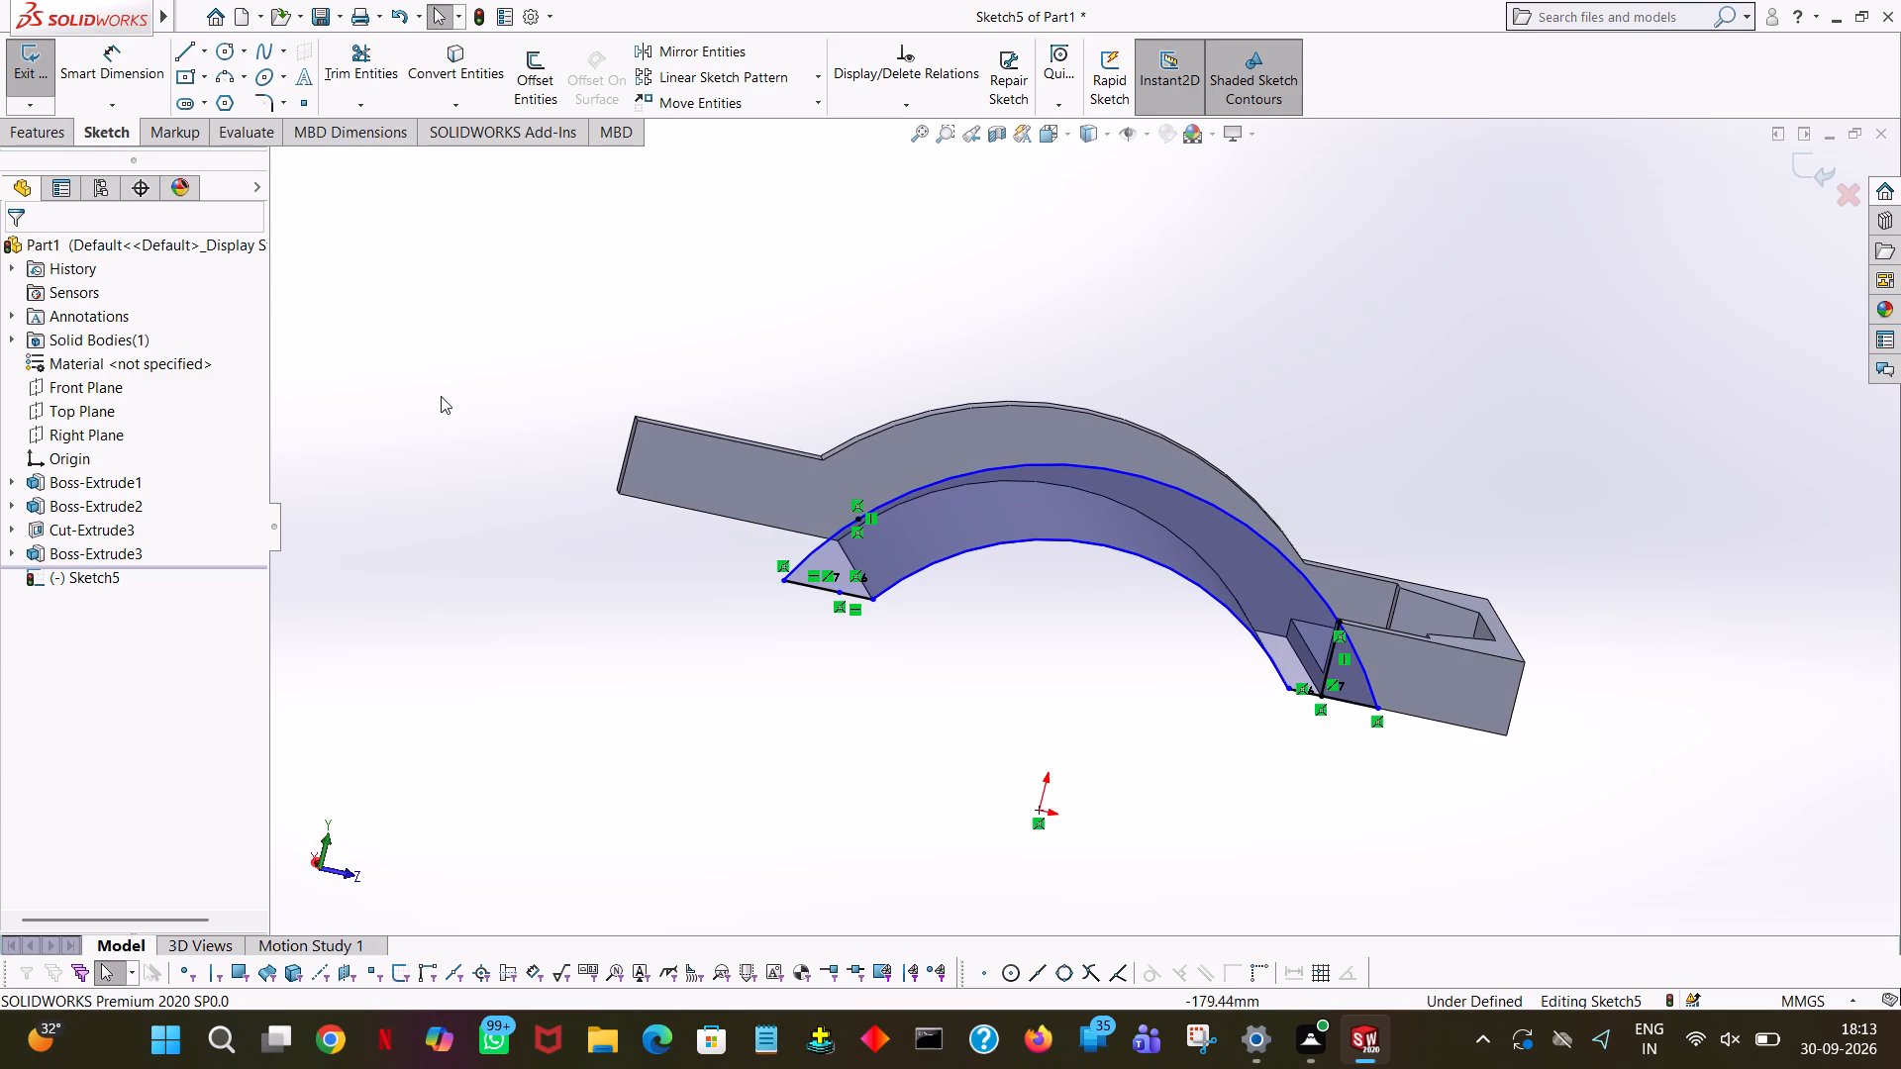
left_click(370, 70)
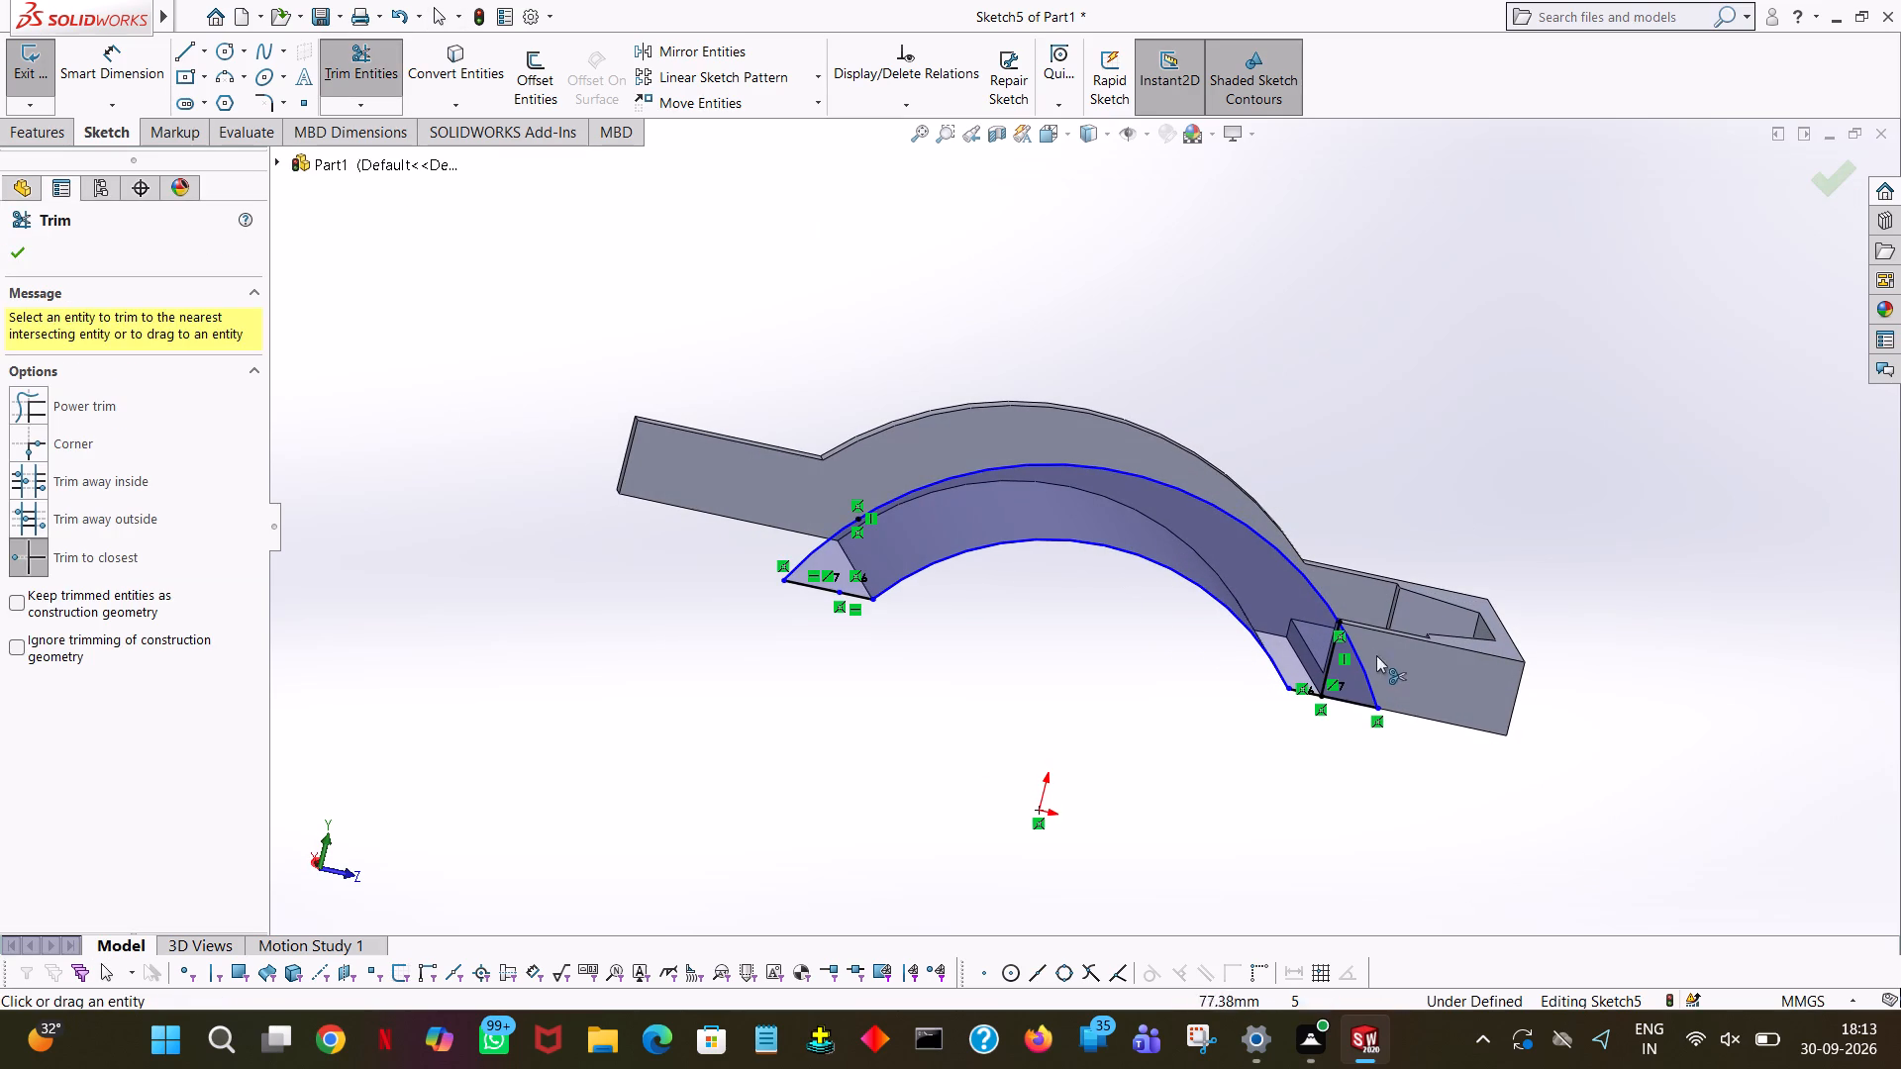
left_click(1372, 687)
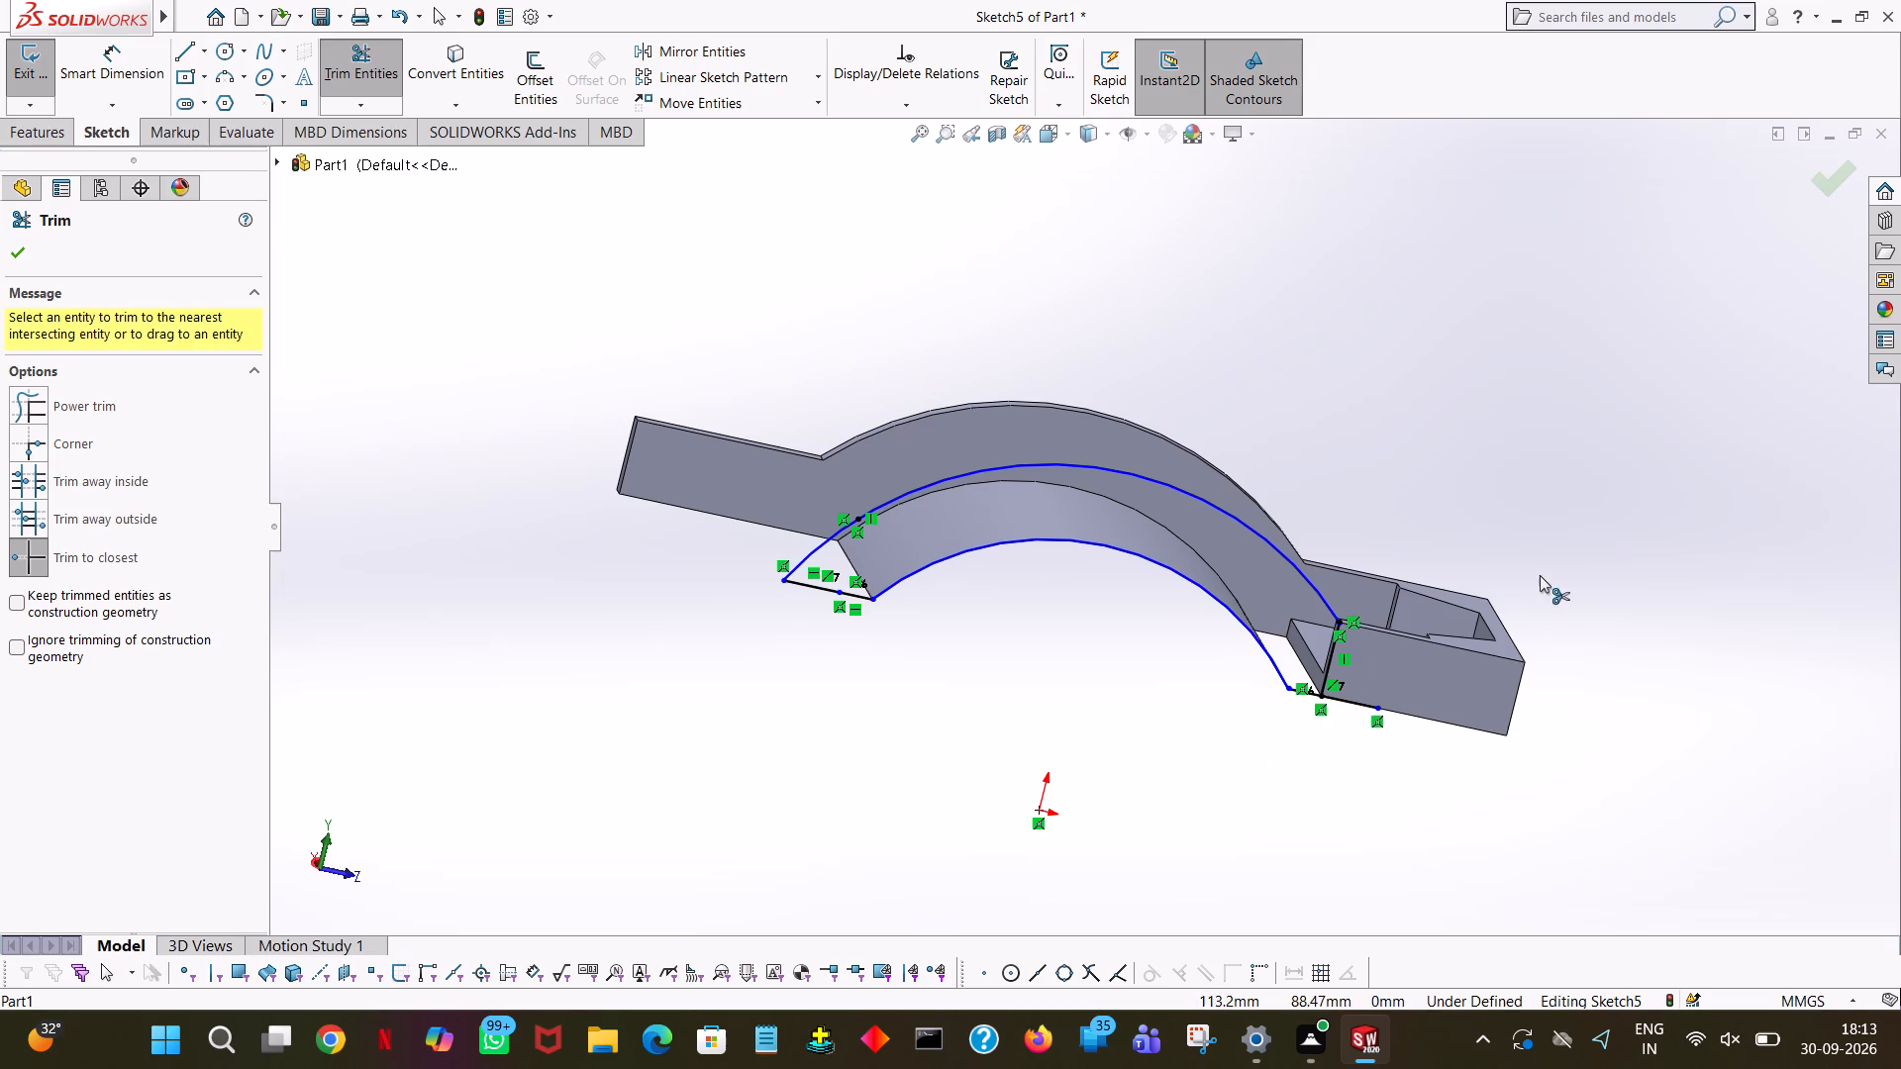
middle_click_drag(1540, 575, 1526, 774)
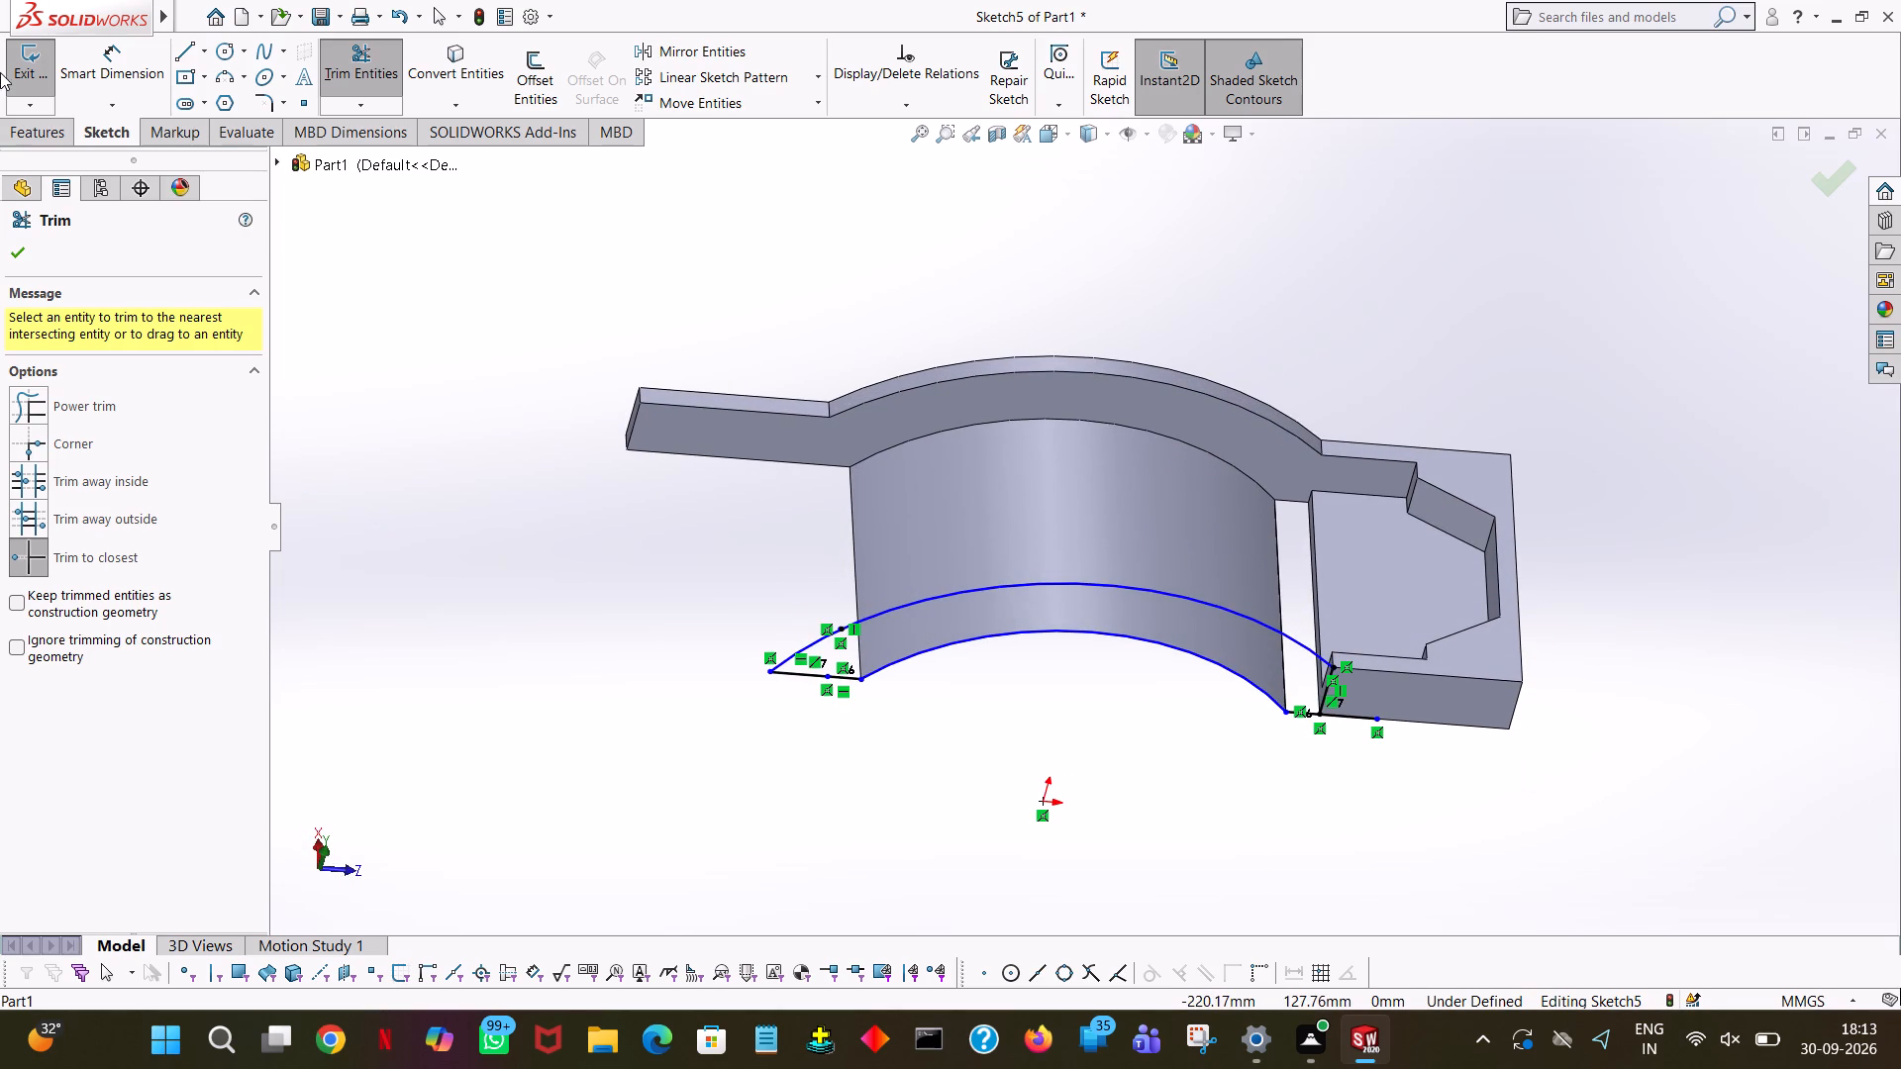
left_click(15, 260)
Extrude the arch ring region 5 mm in the reversed direction, toward the opposite arched profile, with the result merged.
left_click(42, 136)
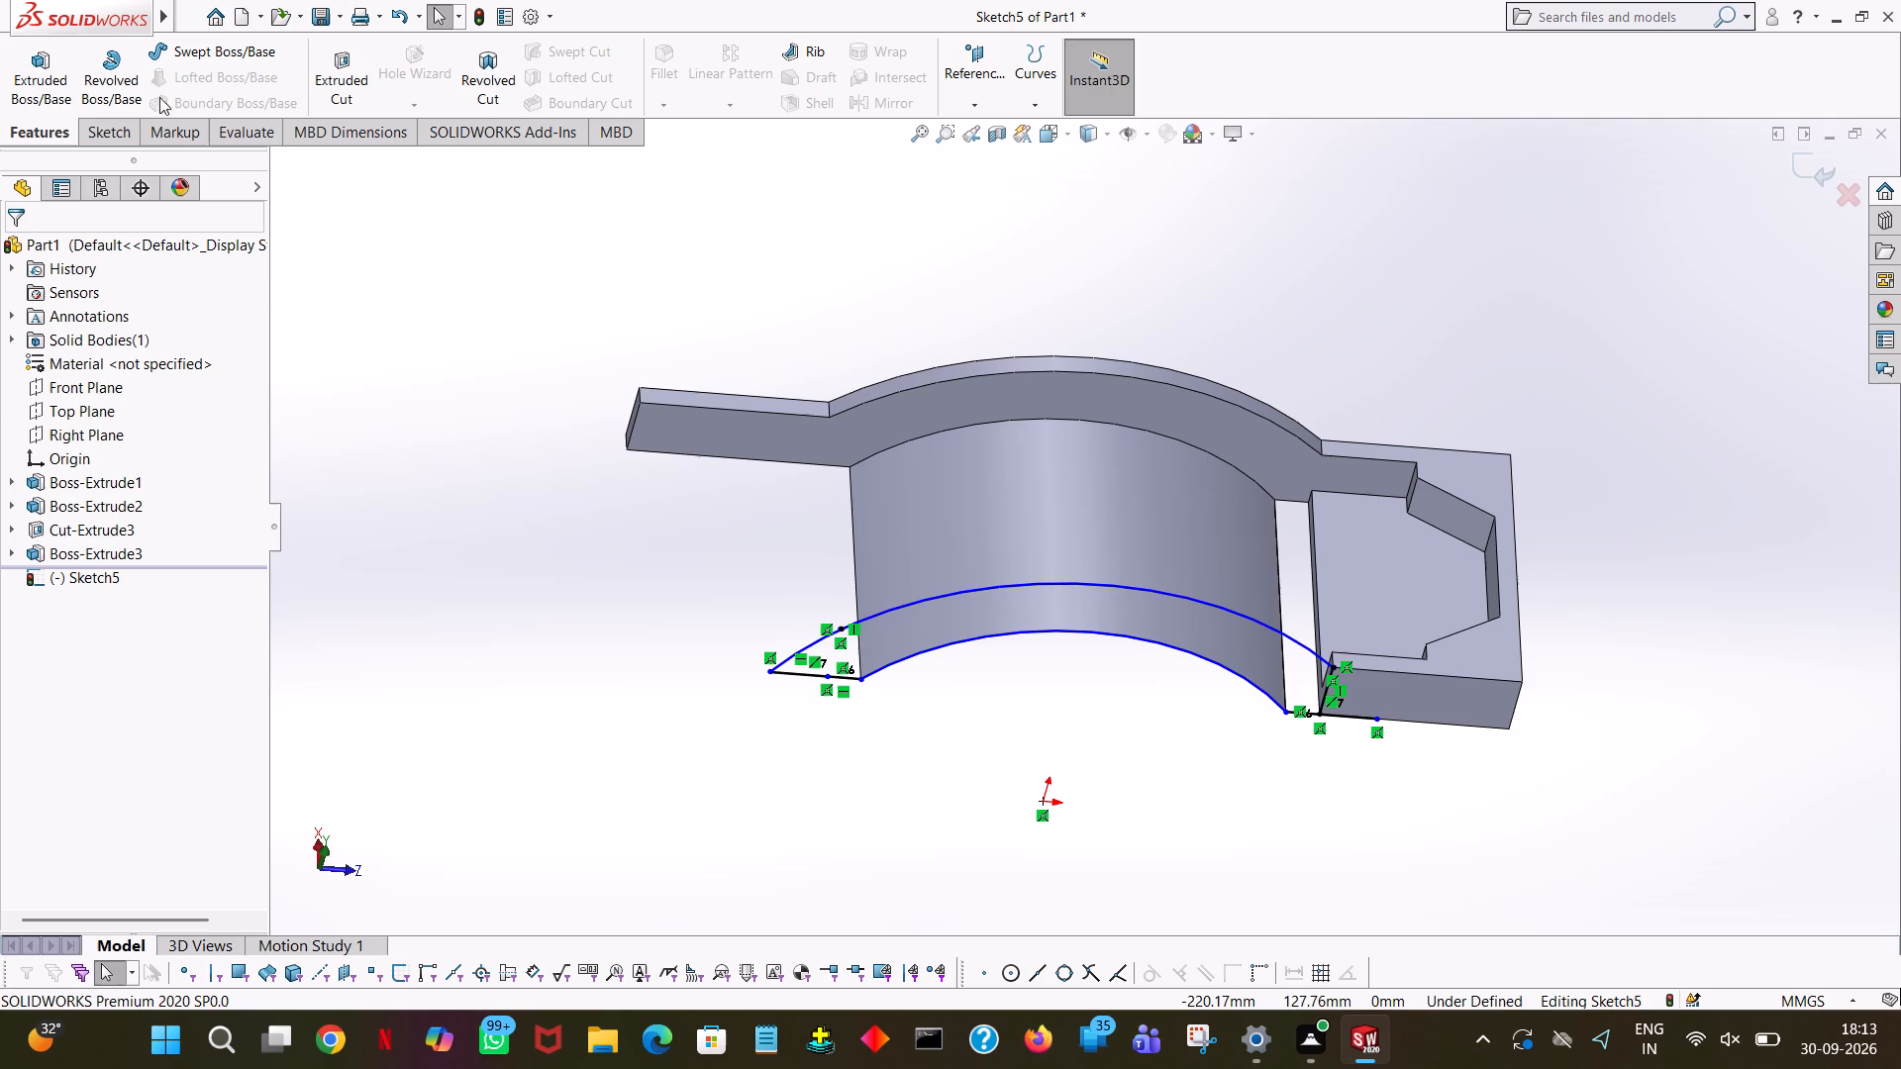
left_click(43, 95)
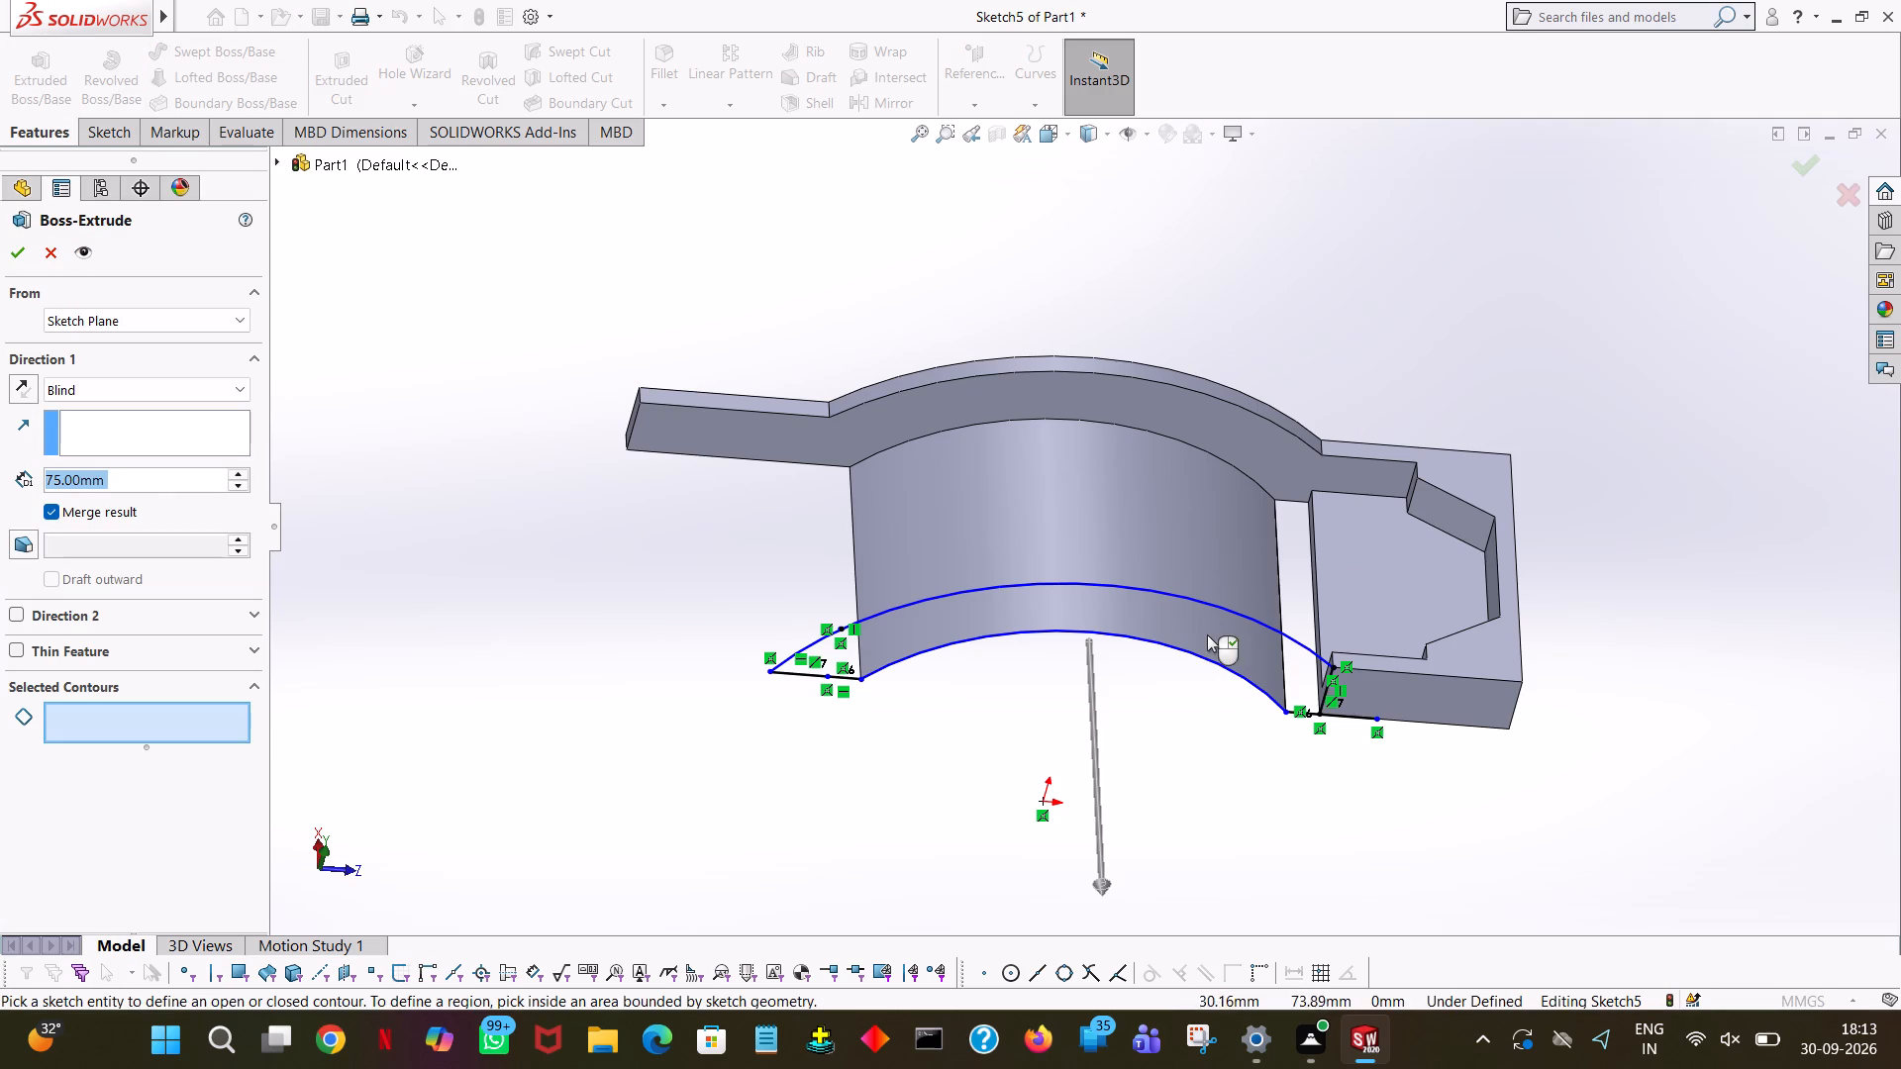
left_click(1207, 633)
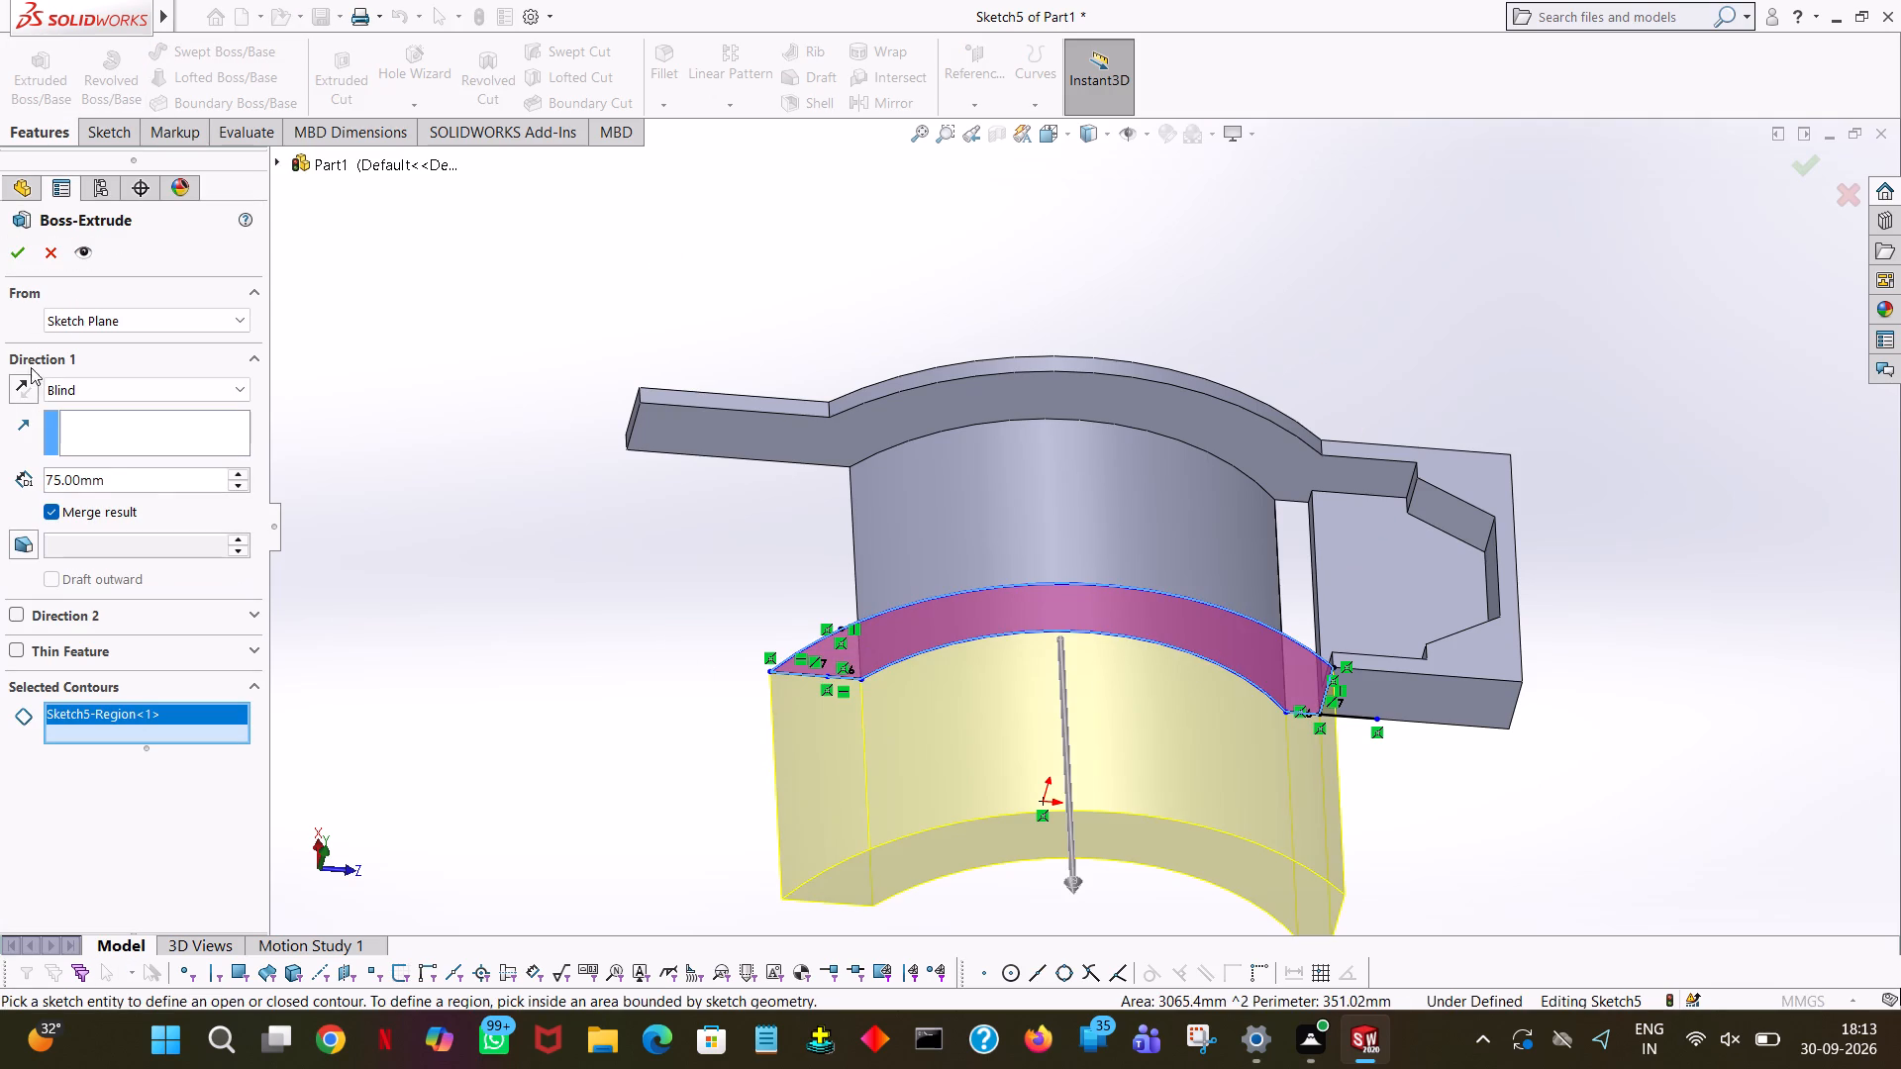
left_click(21, 380)
double_click(122, 482)
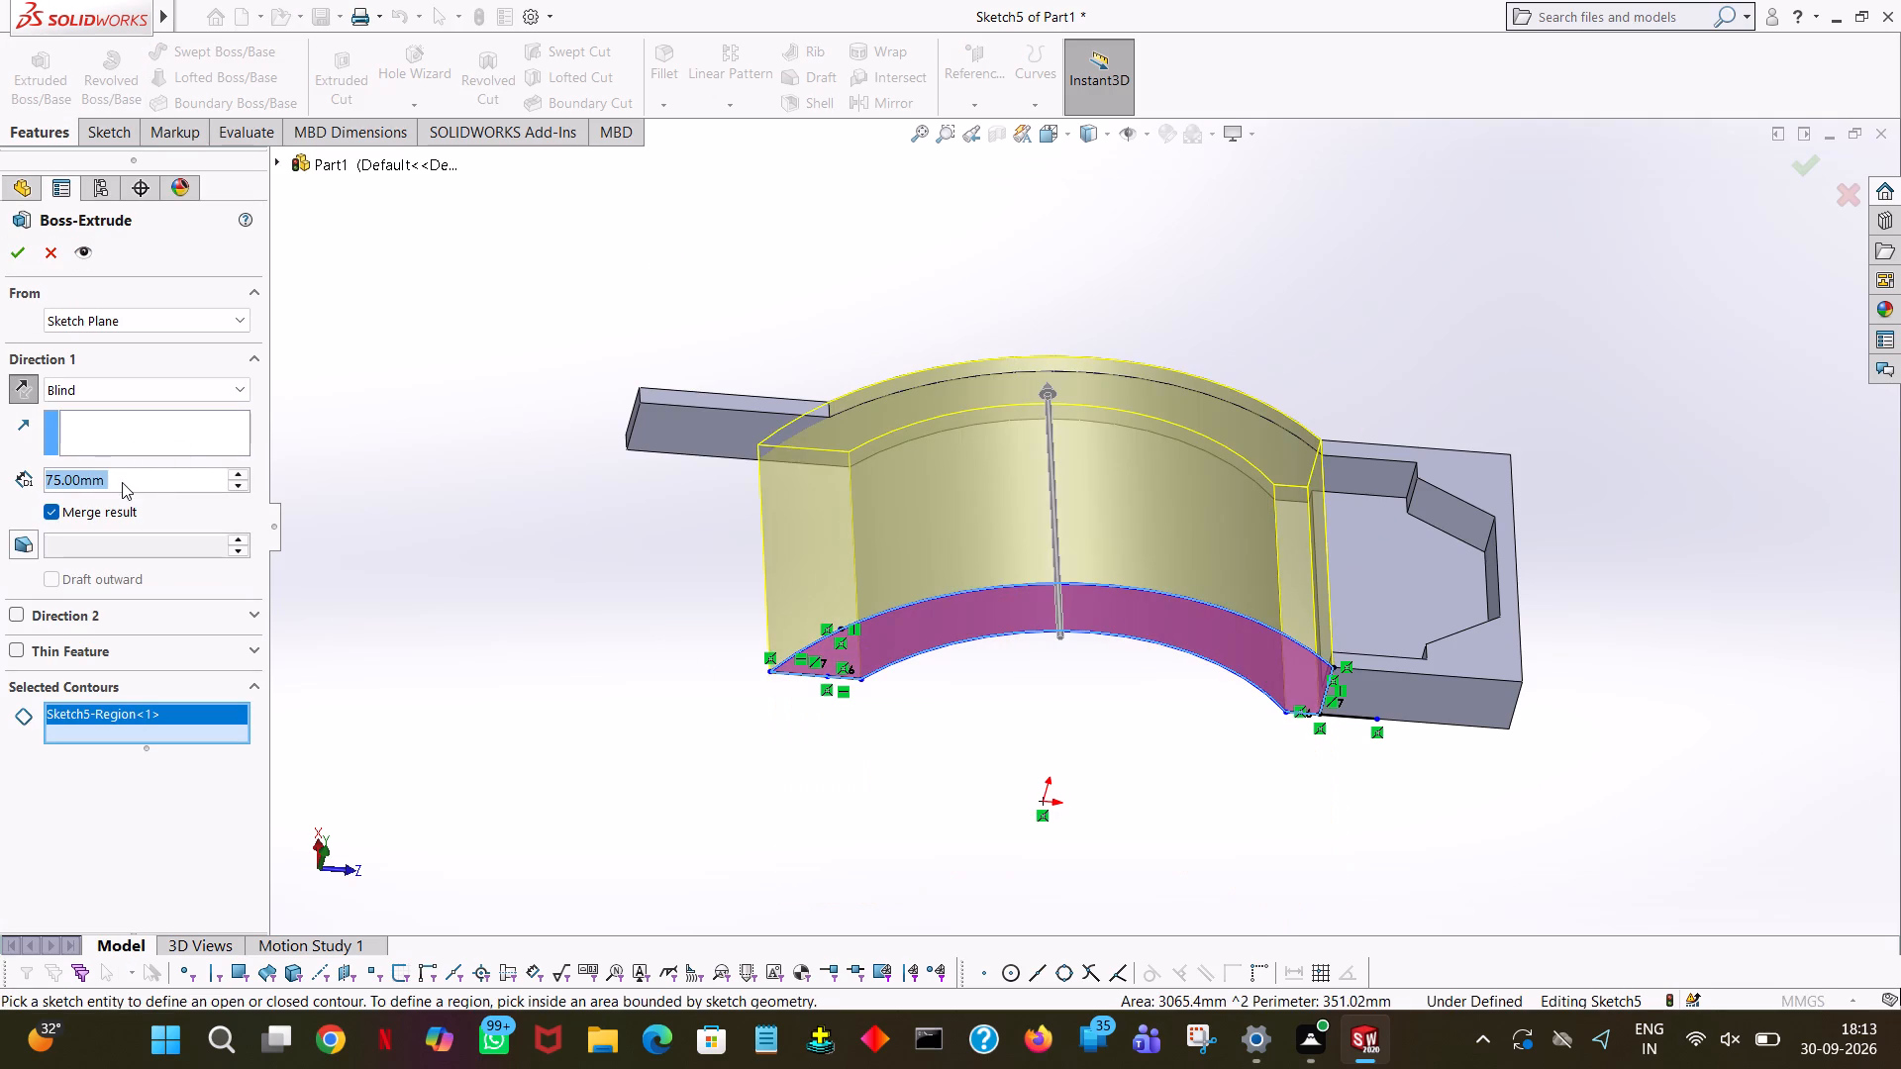
key("5")
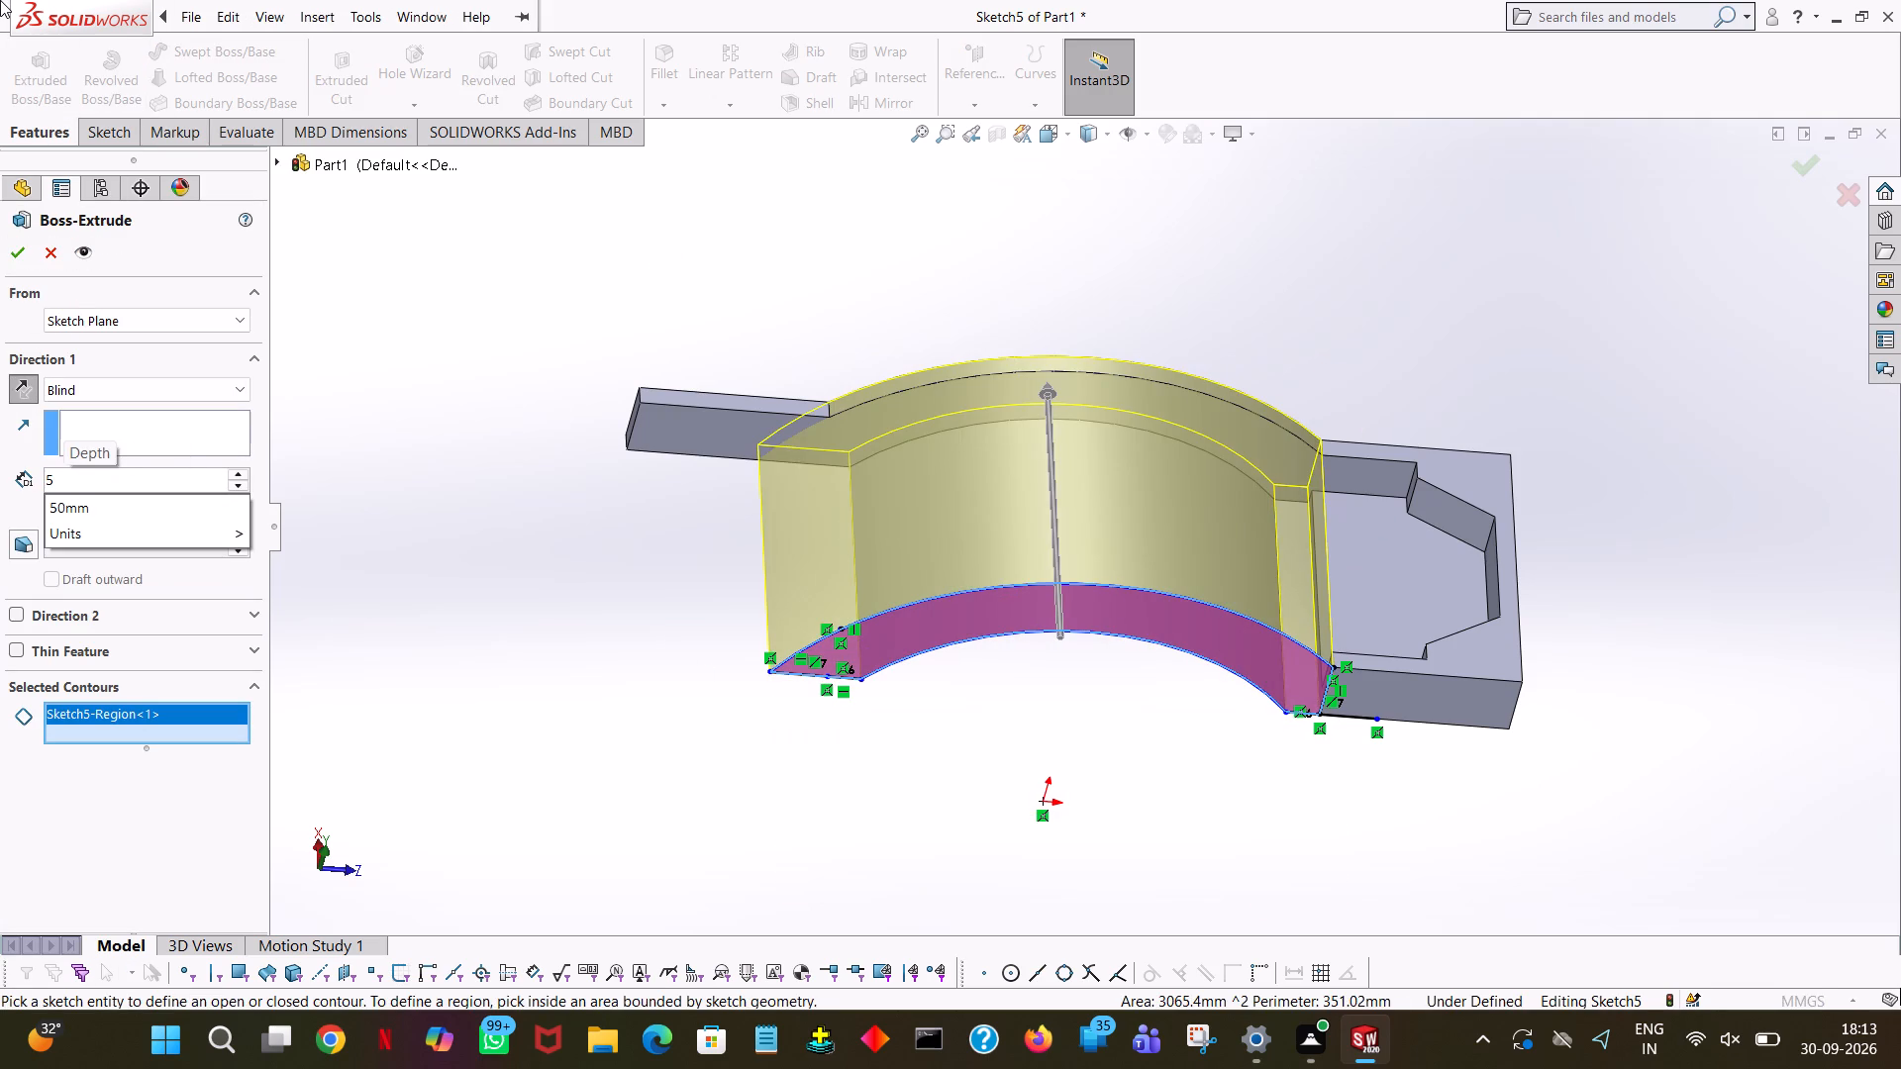
key("Return")
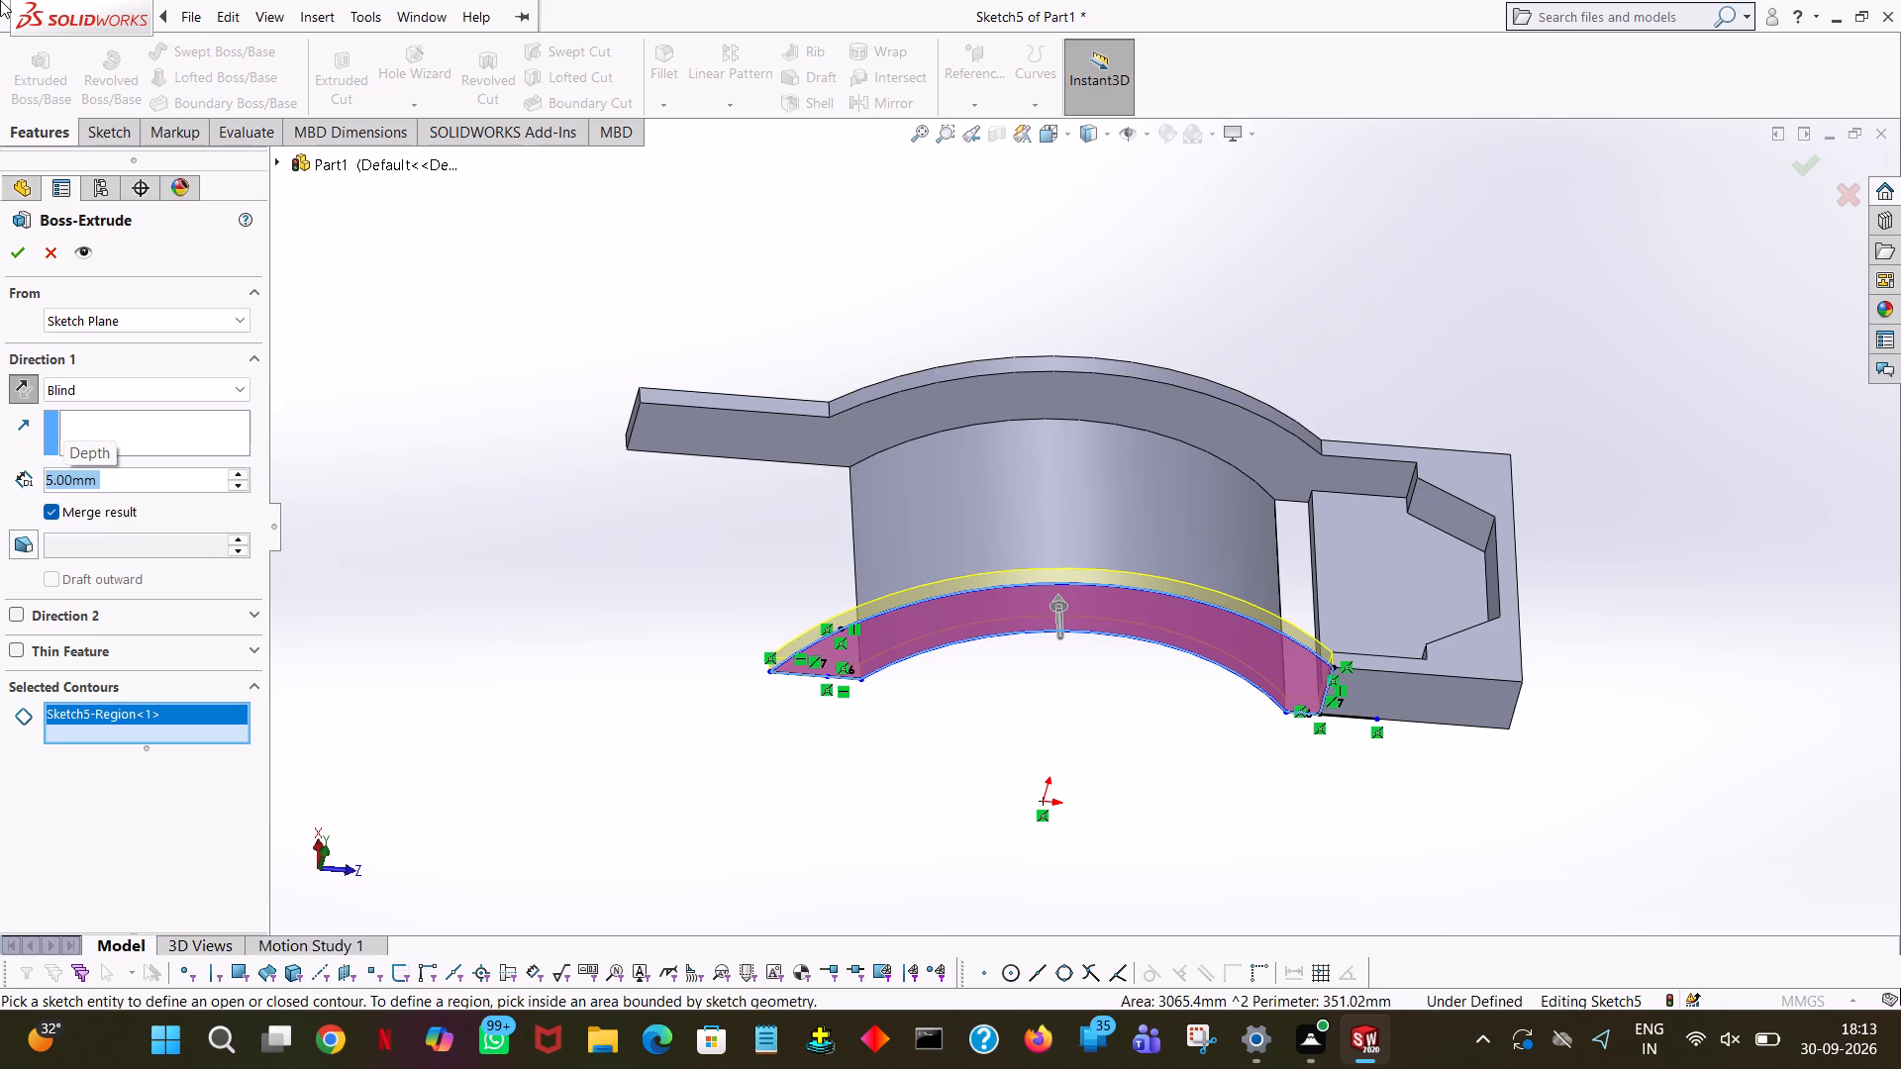
left_click(22, 256)
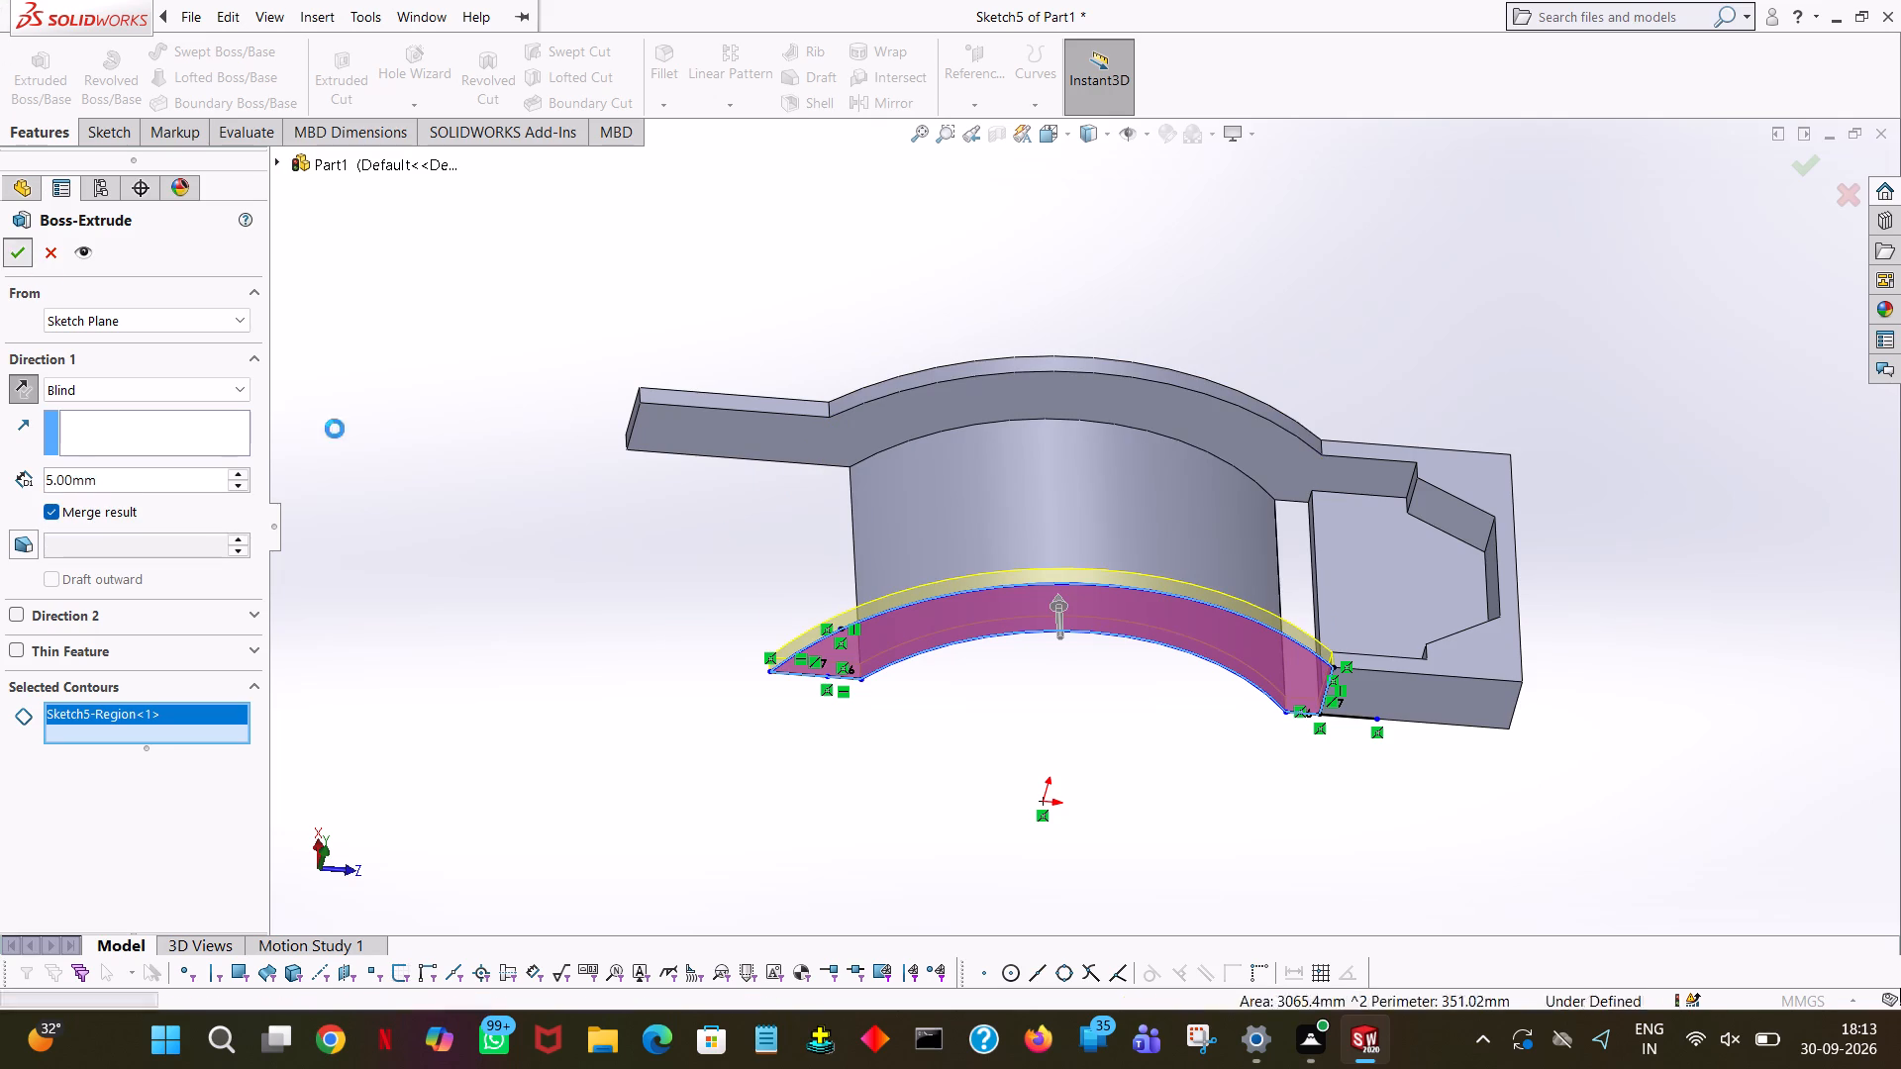
Start a new extrude sketch on the shared end face of the arch ring and flange block, viewed square-on.
left_click(1692, 719)
middle_click_drag(1703, 753, 1672, 485)
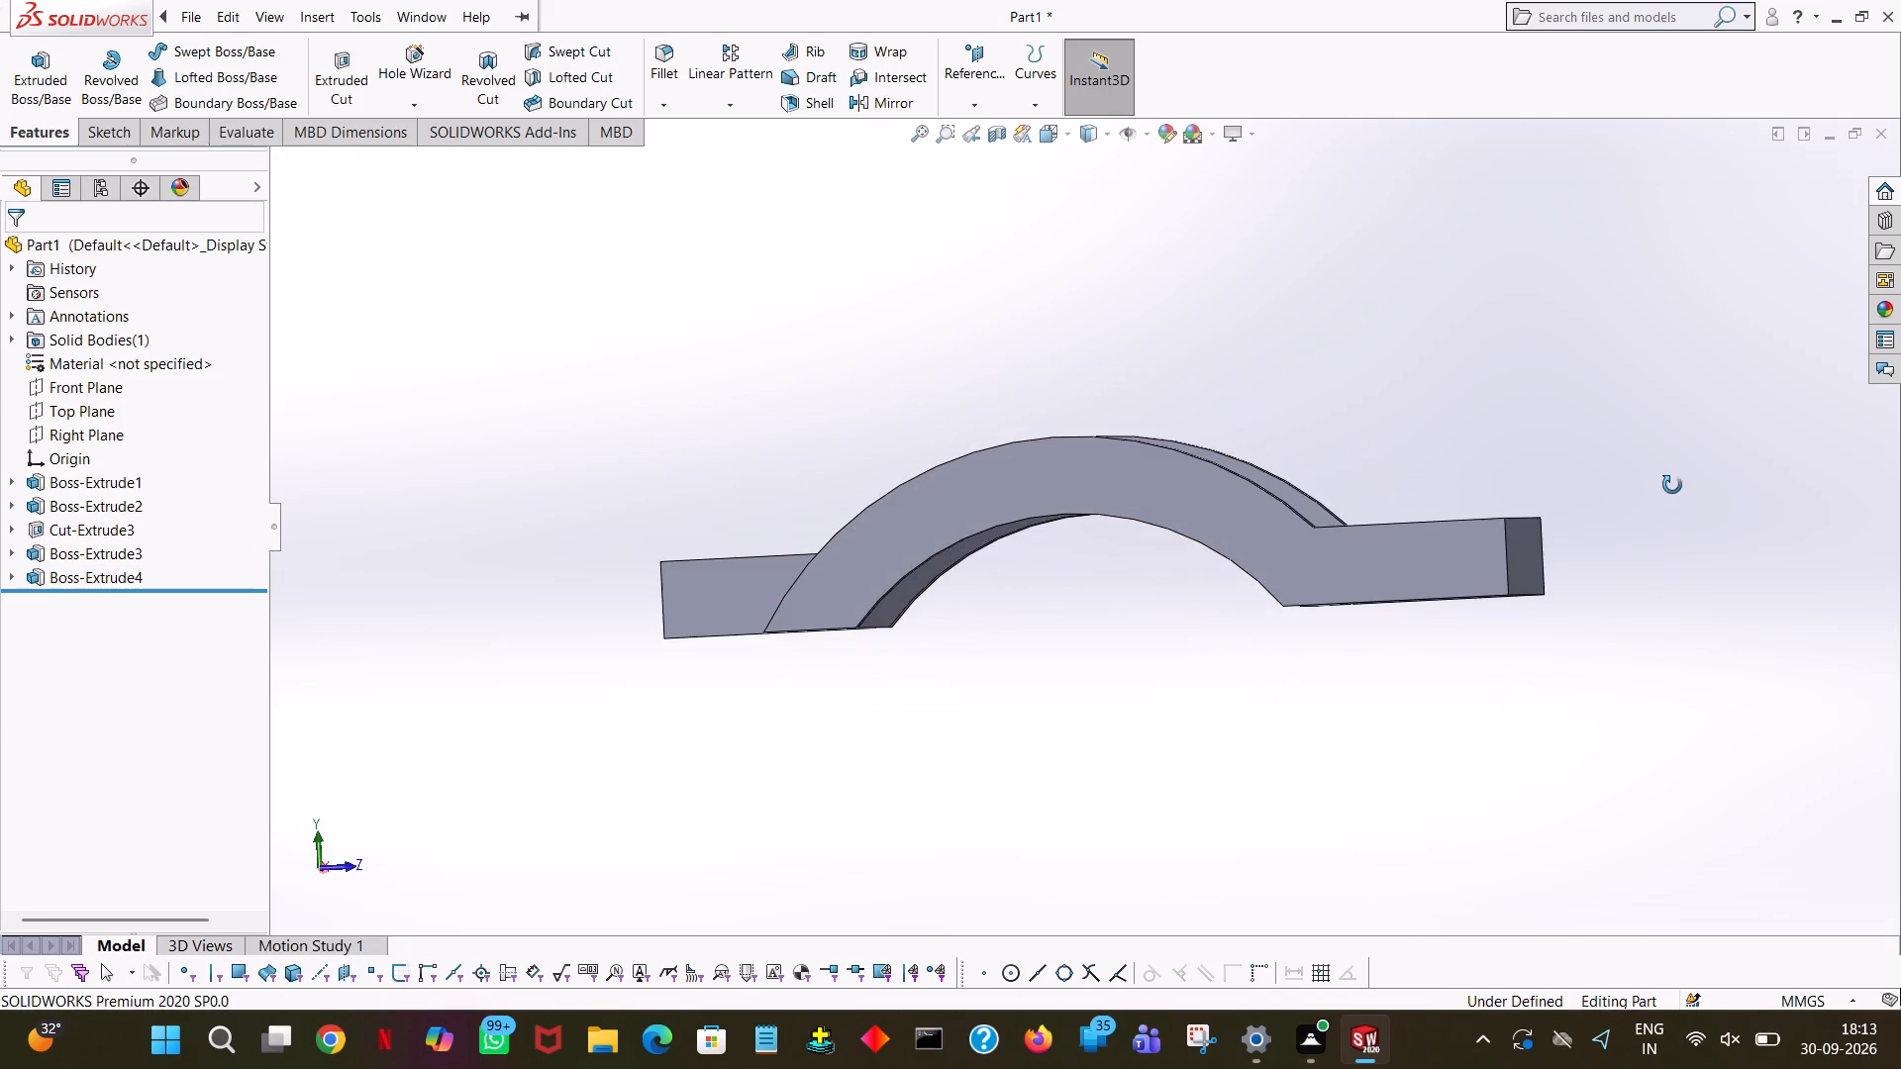
middle_click_drag(1672, 485, 1754, 1058)
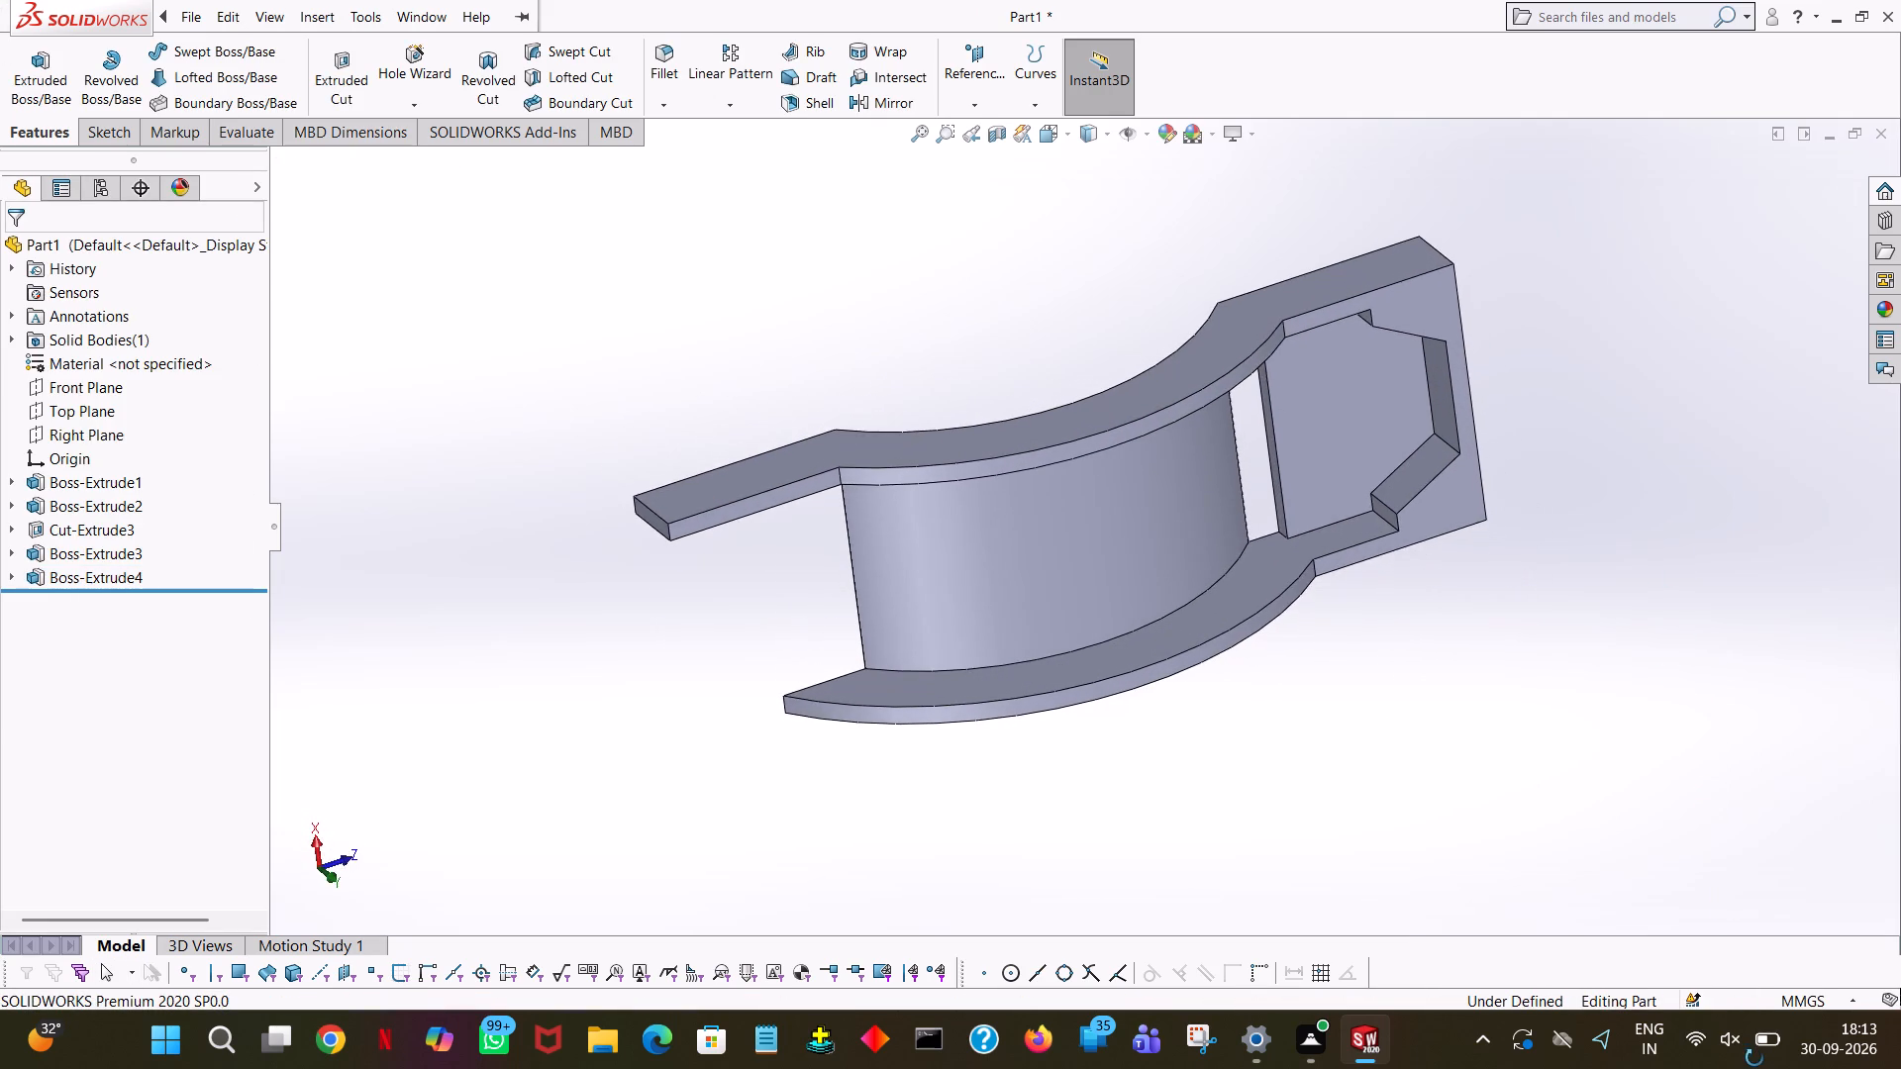
middle_click_drag(1754, 1058, 1722, 582)
middle_click_drag(1722, 582, 1725, 615)
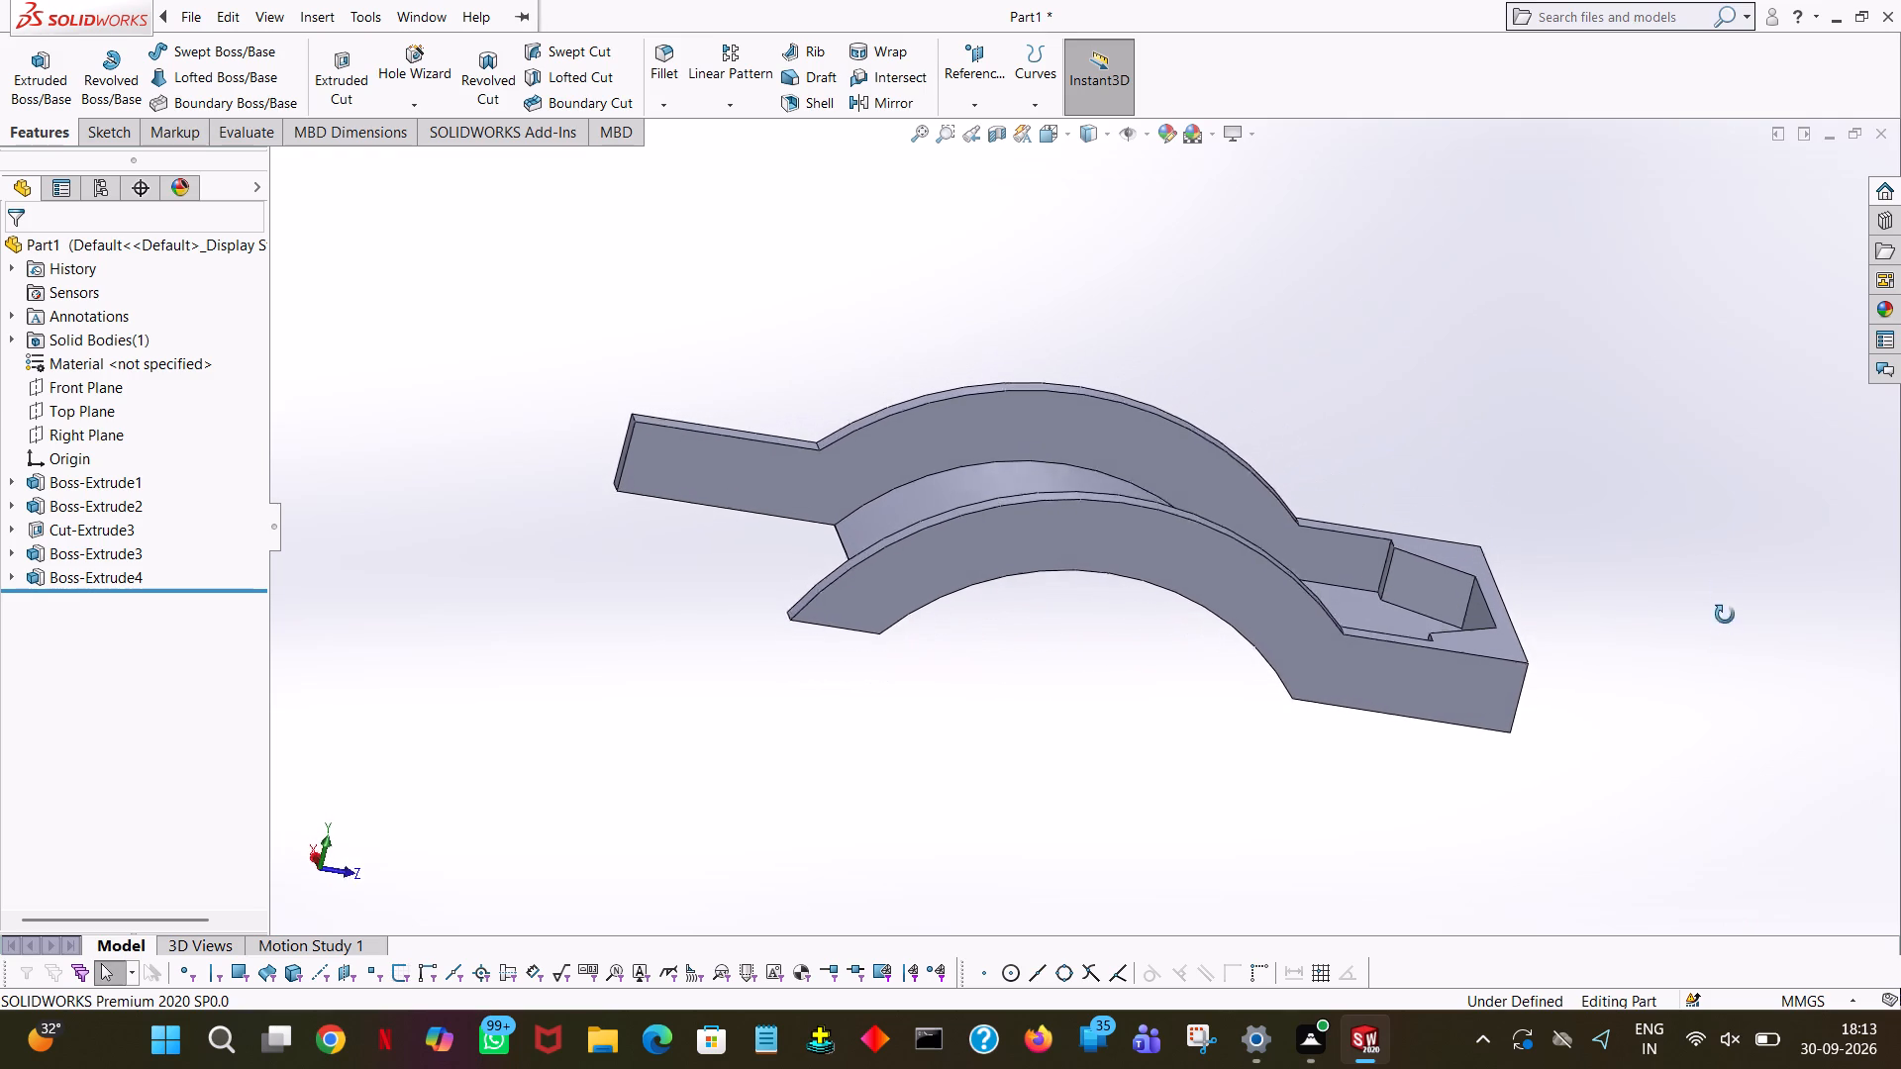
middle_click_drag(1725, 615, 1727, 720)
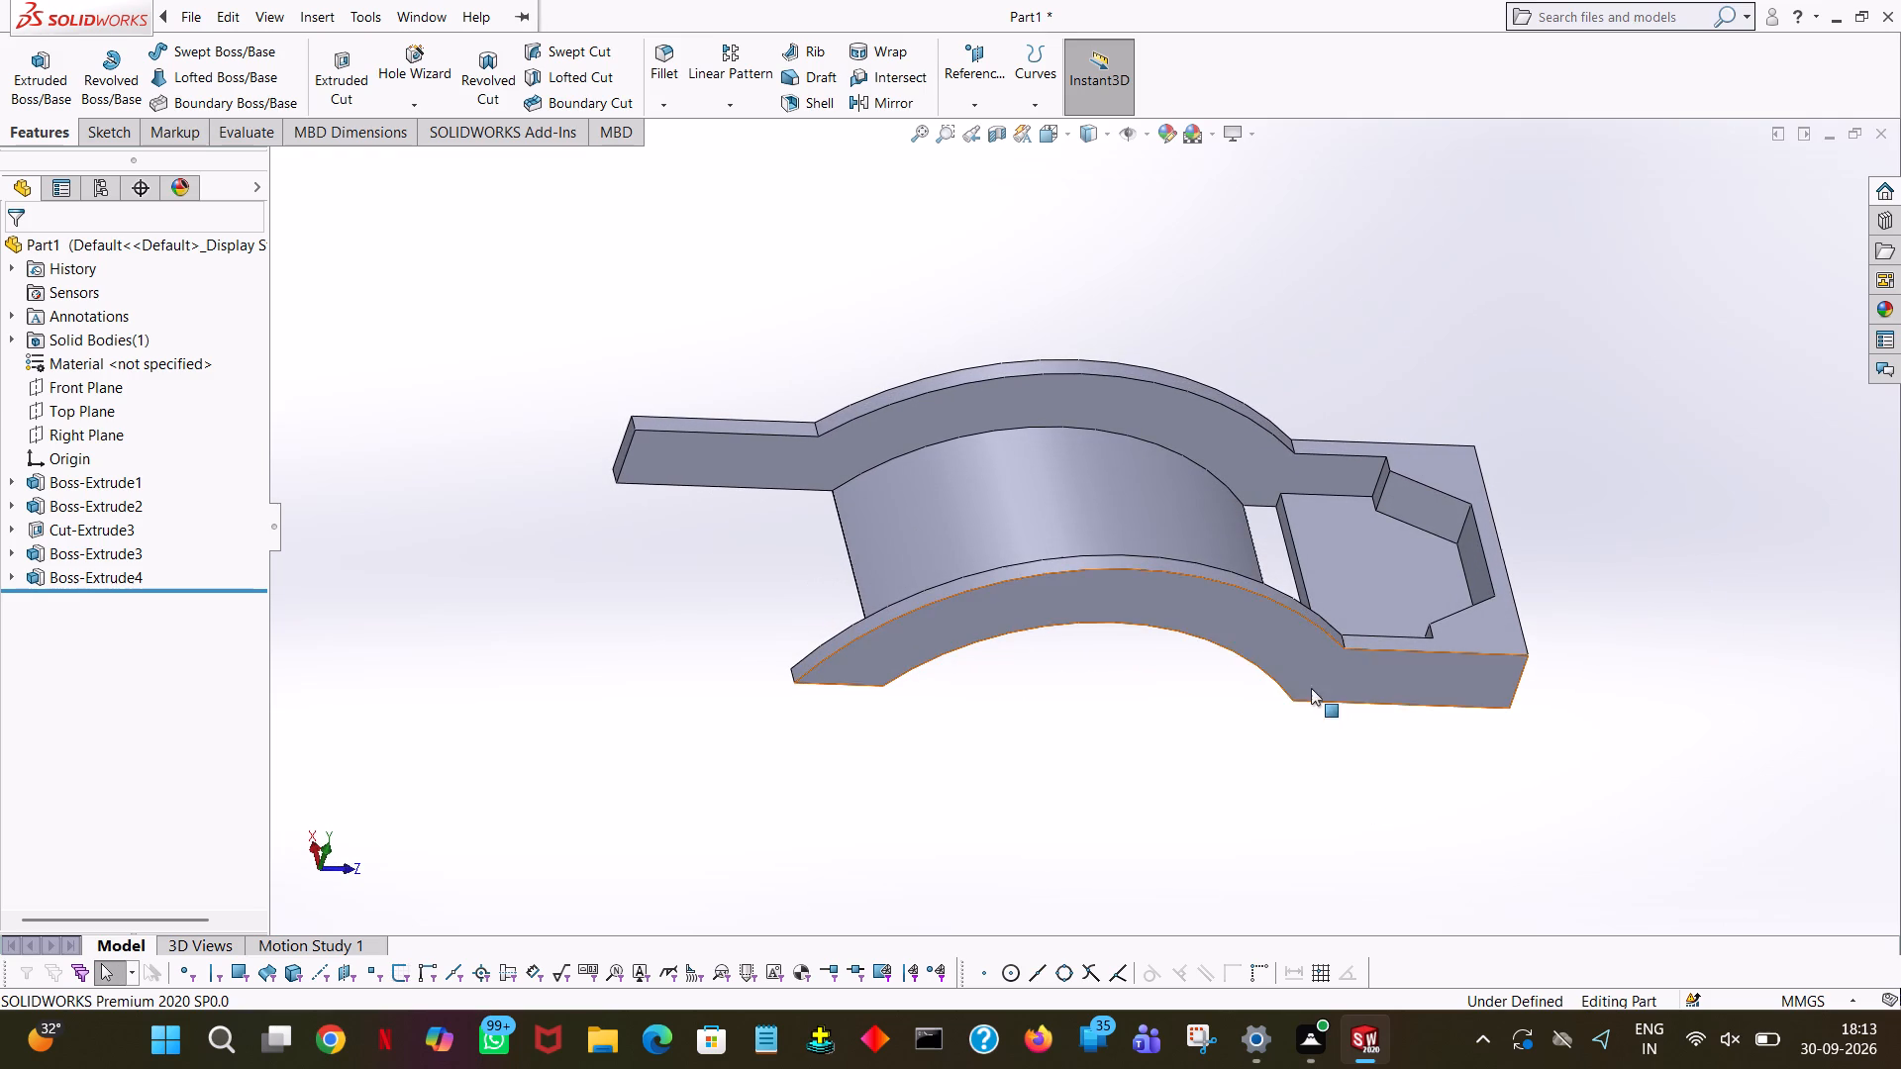
left_click(35, 76)
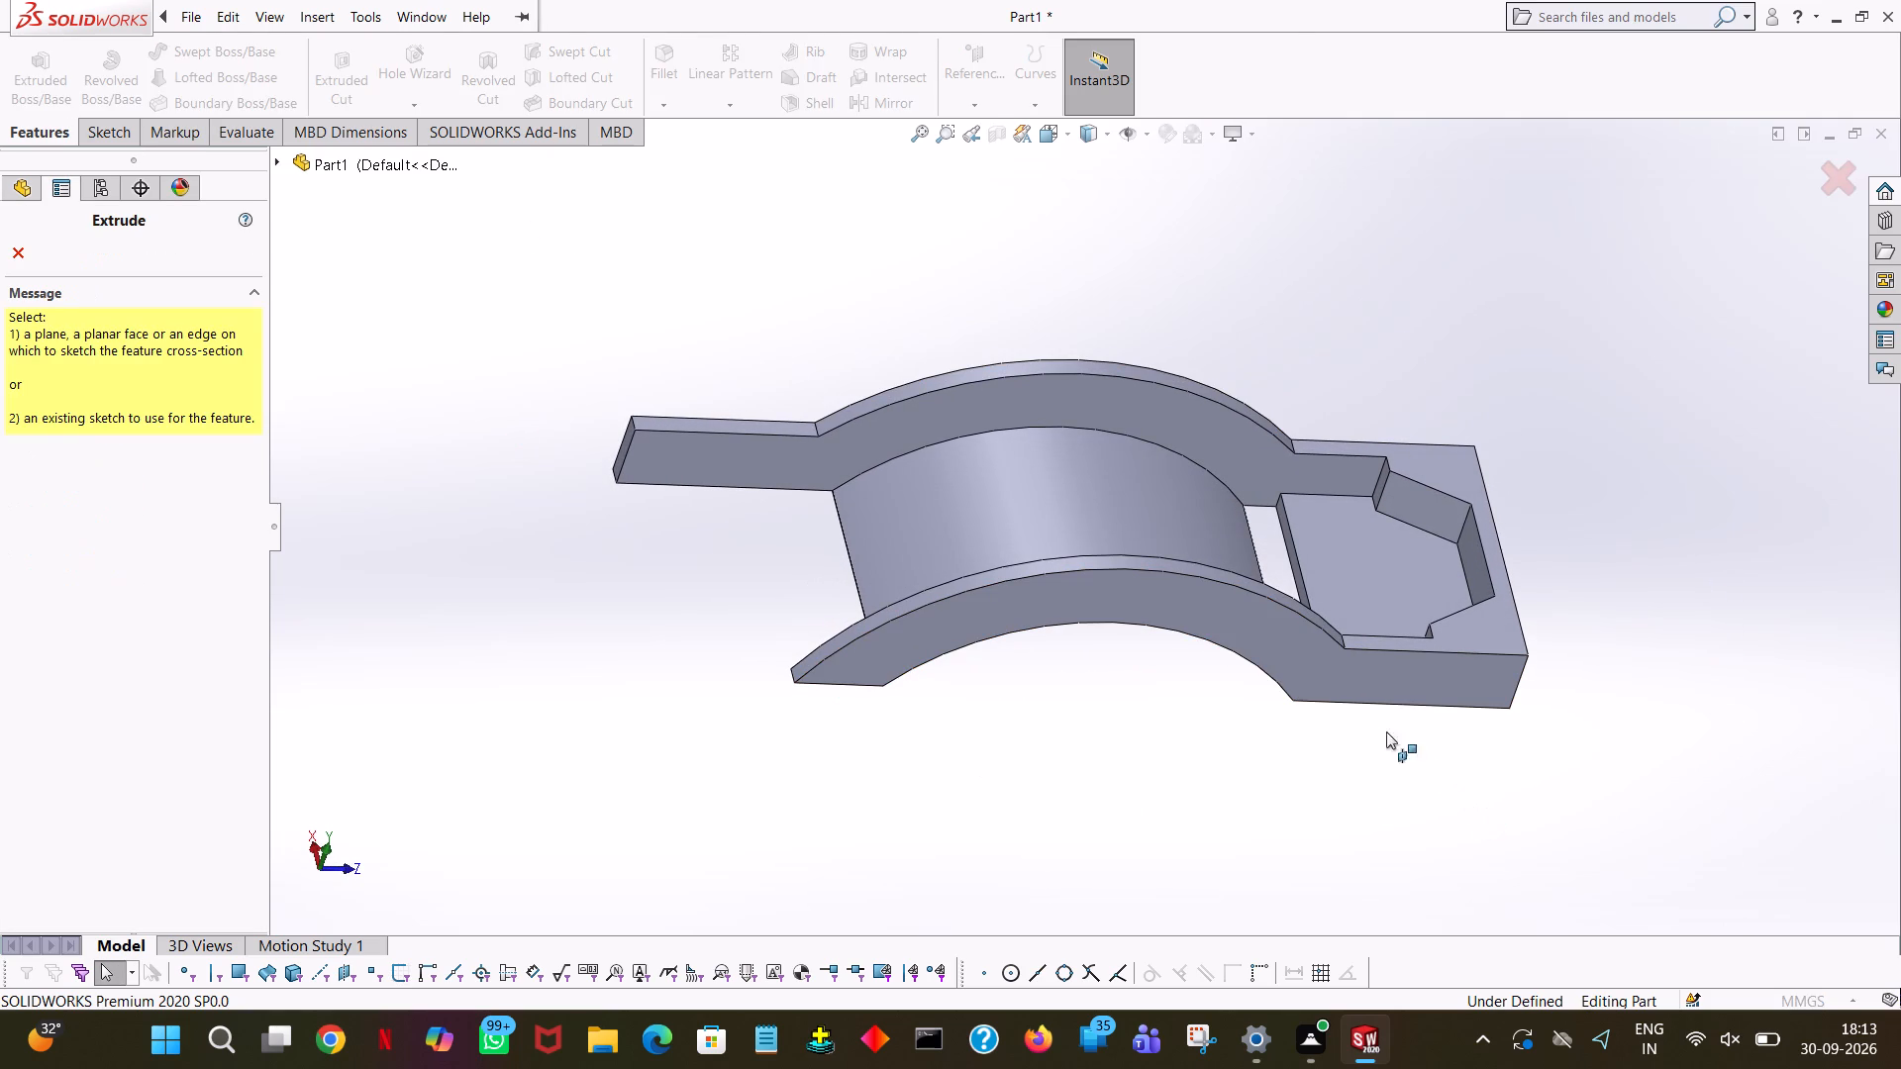
left_click(1318, 676)
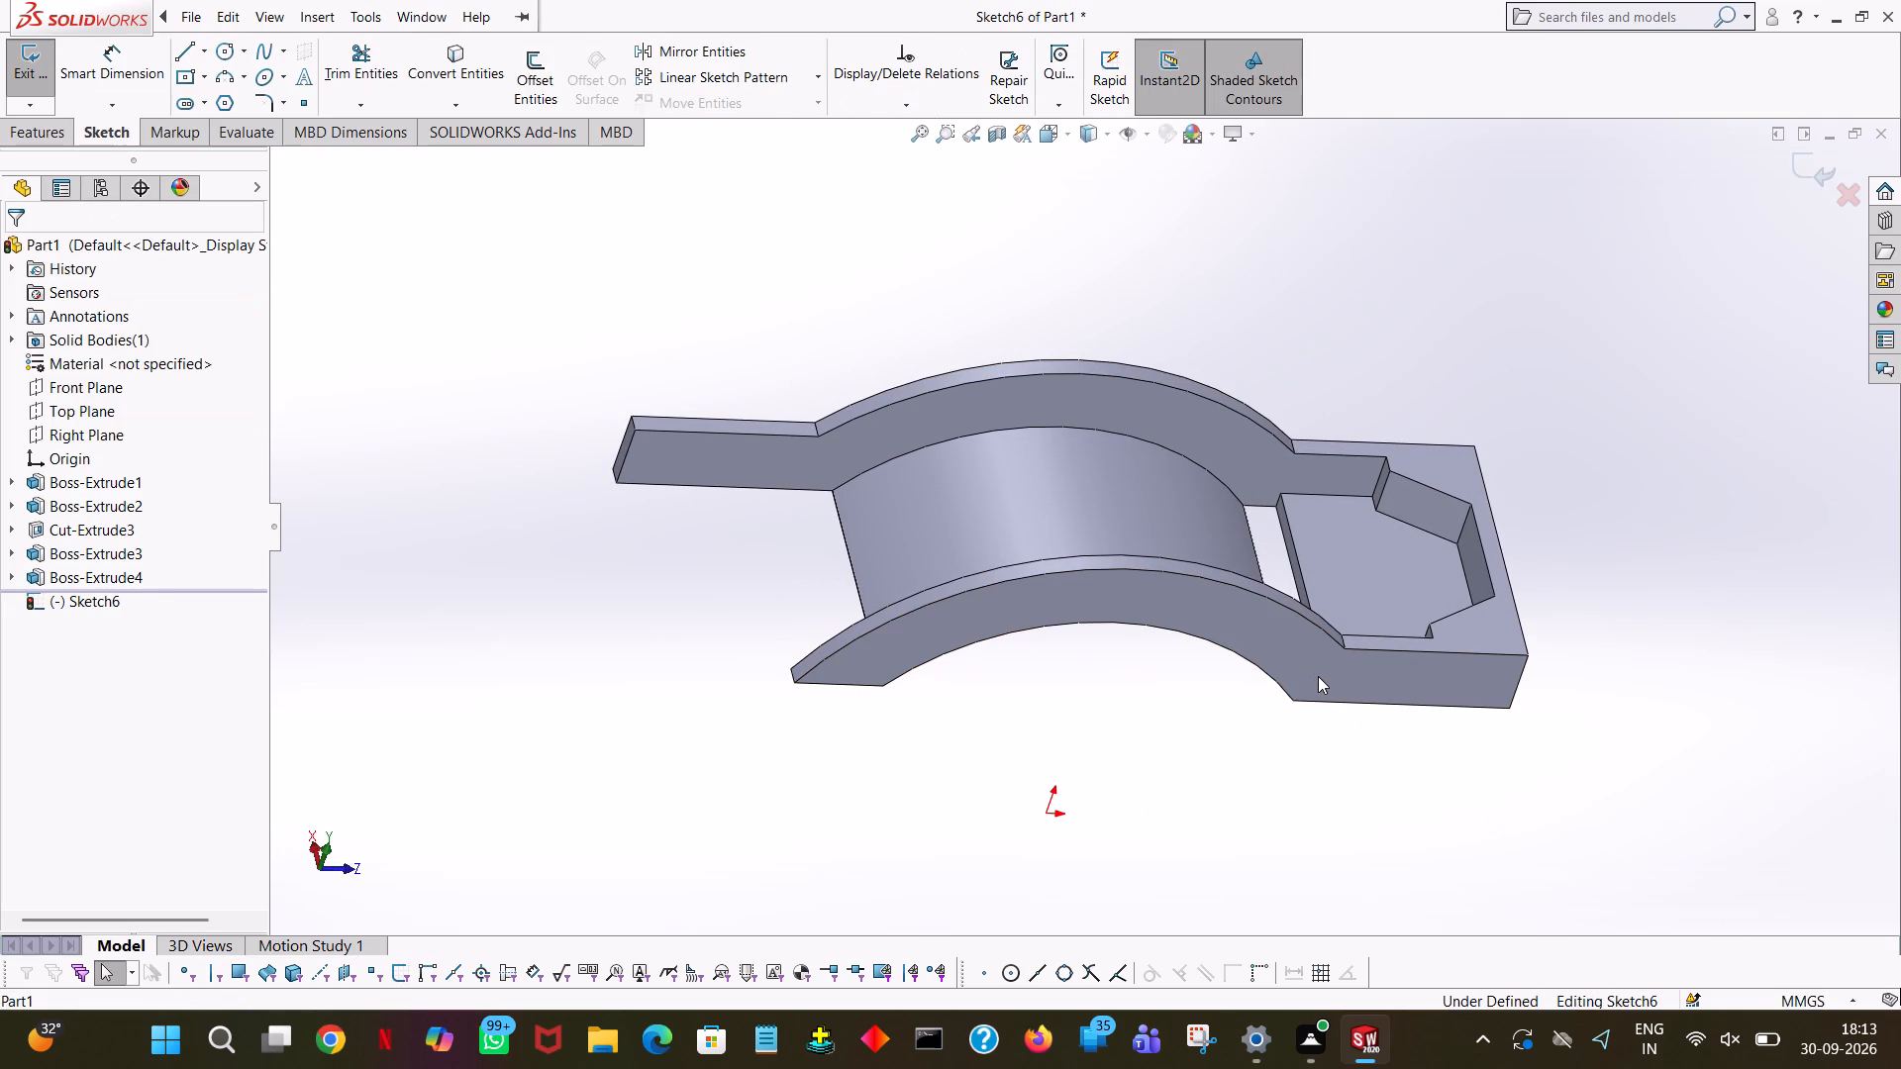
key("space")
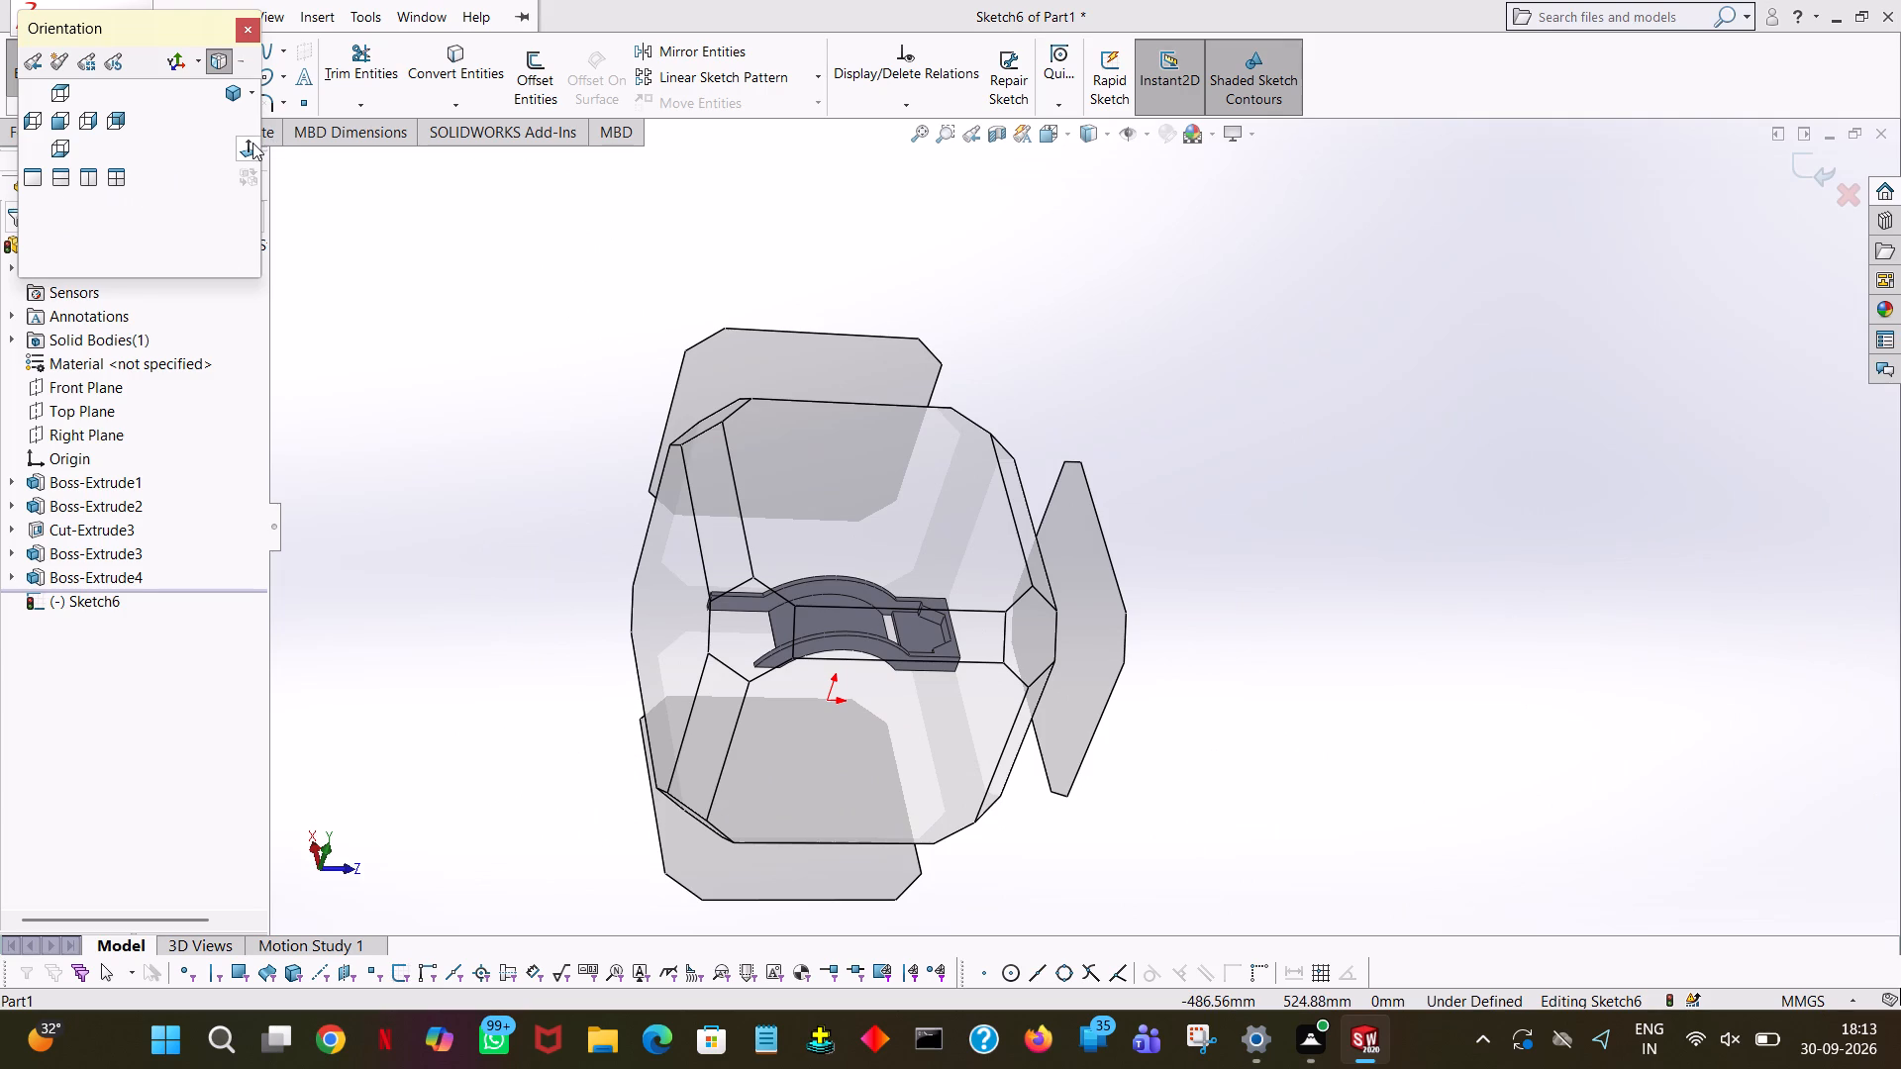
left_click(248, 144)
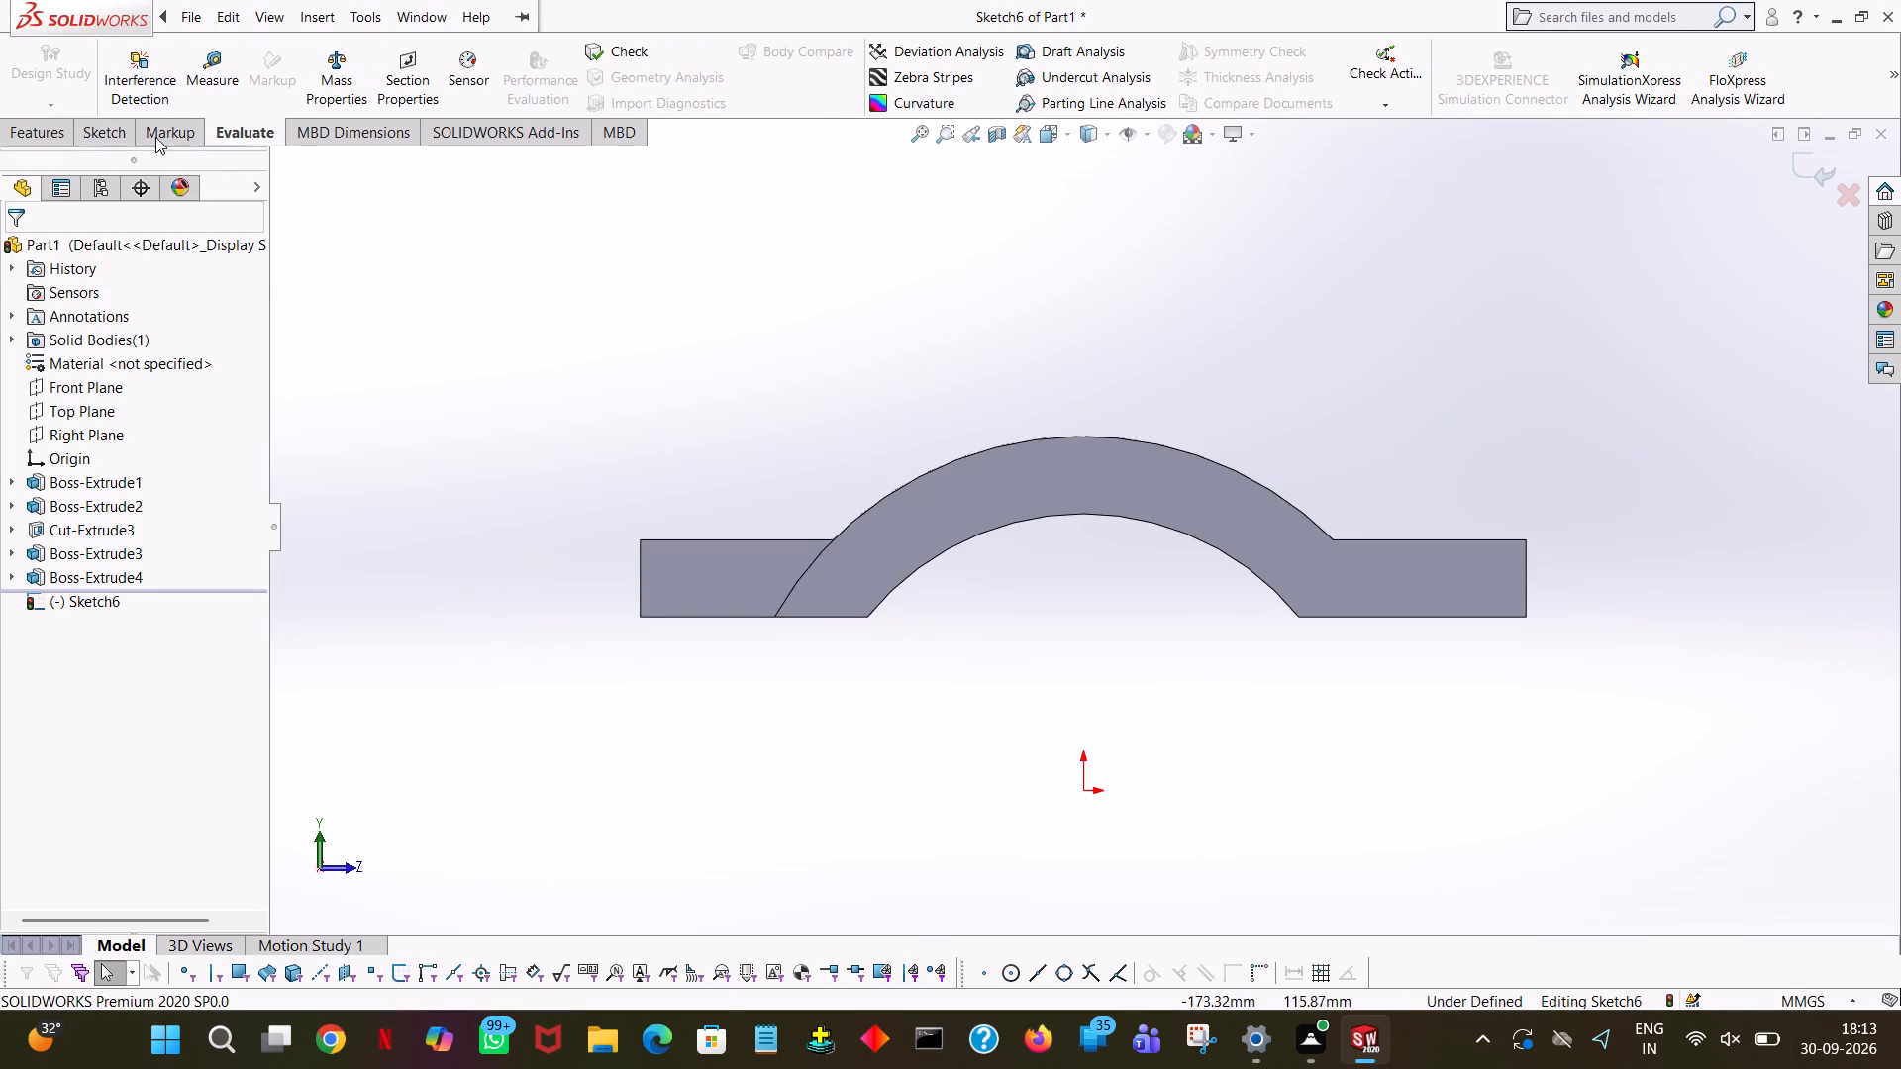
Draw a horizontal line about 9 mm long from the inner arc's flange-side end and a vertical line about 20 mm up to the outer arc.
left_click(89, 129)
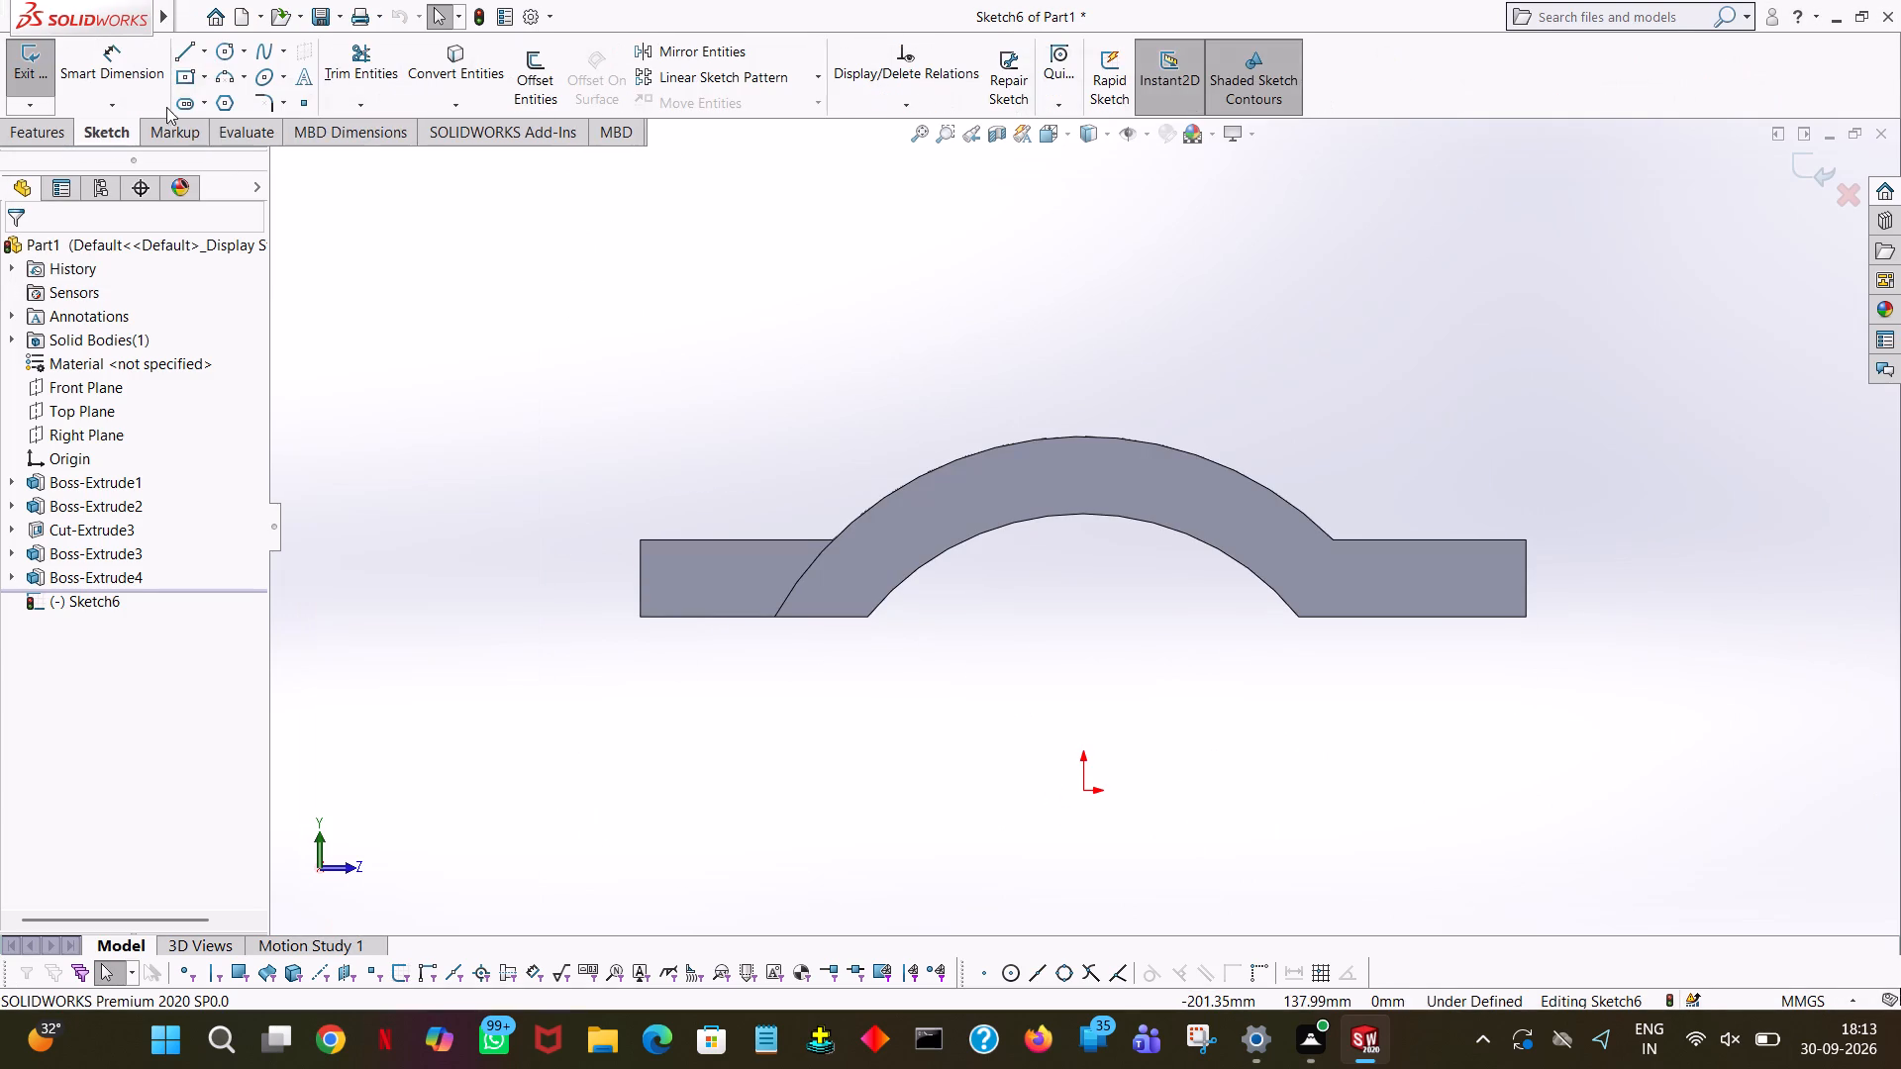
left_click(195, 54)
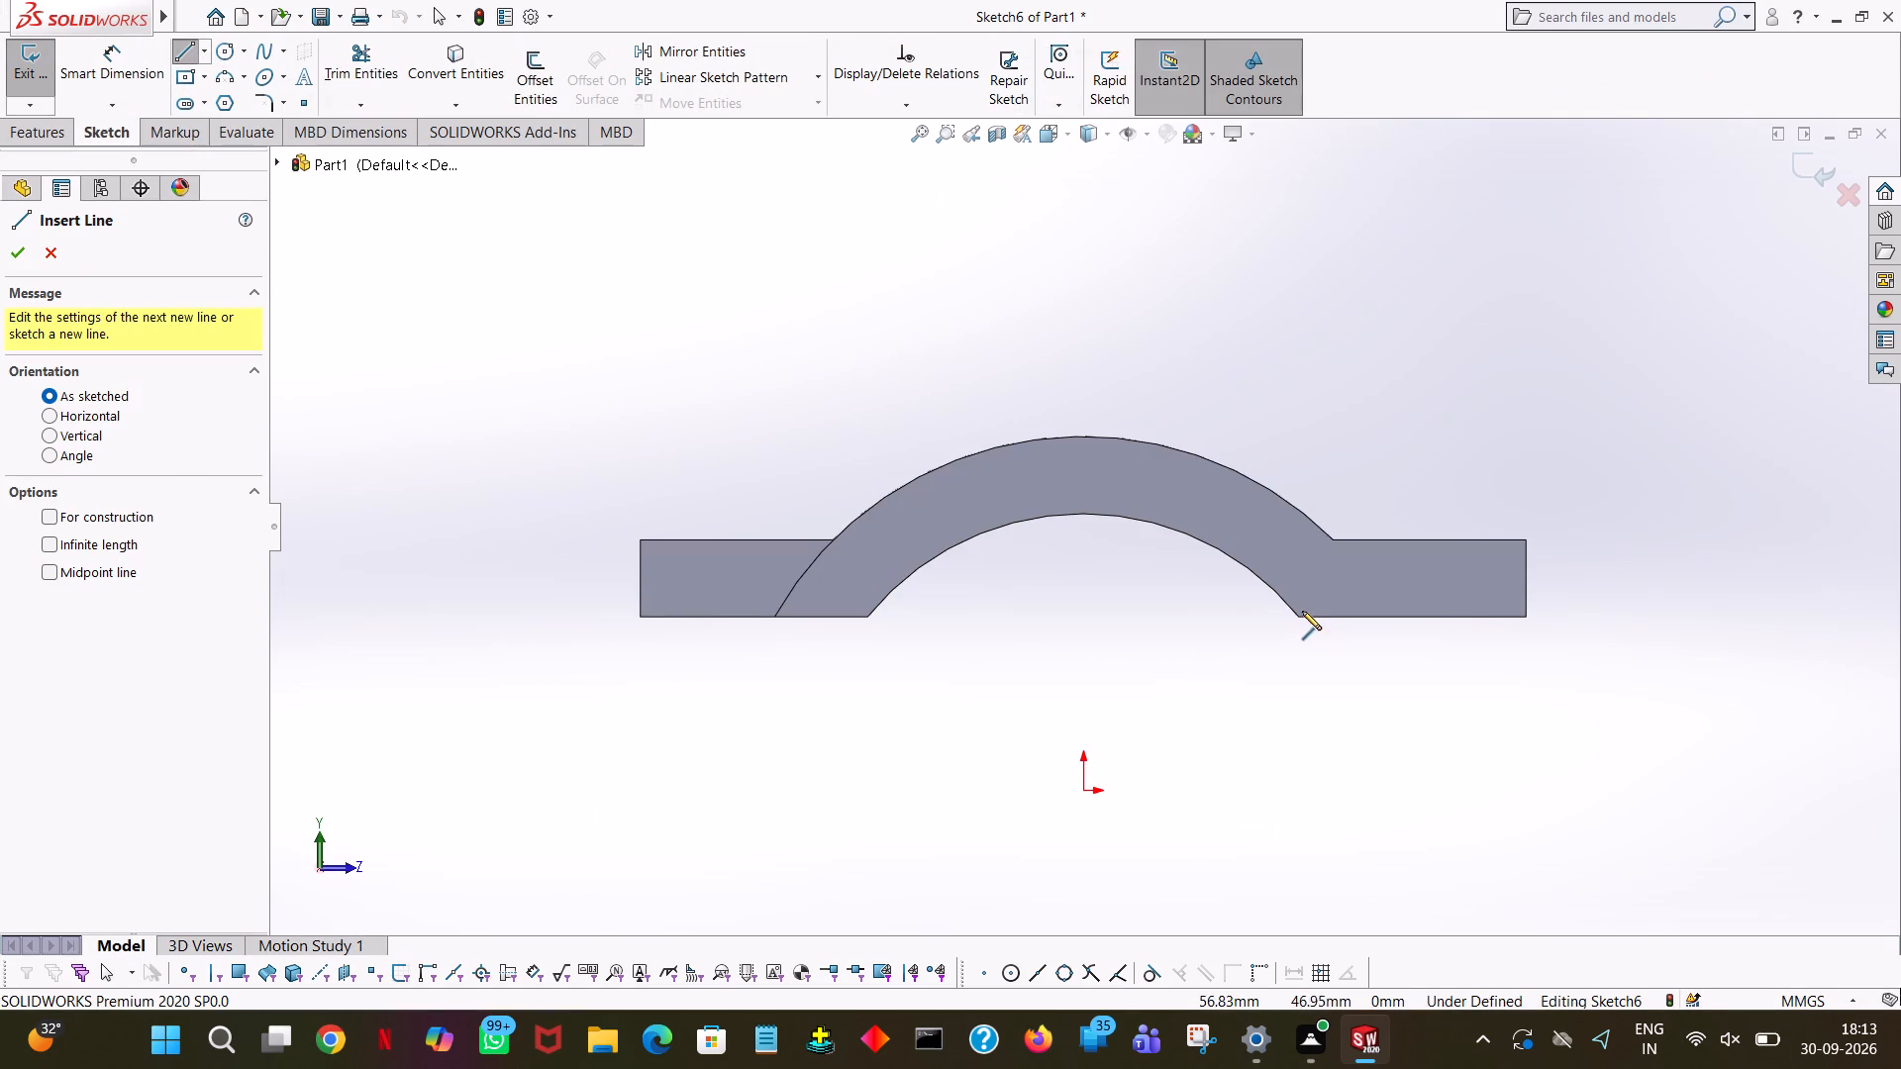
left_click(1297, 616)
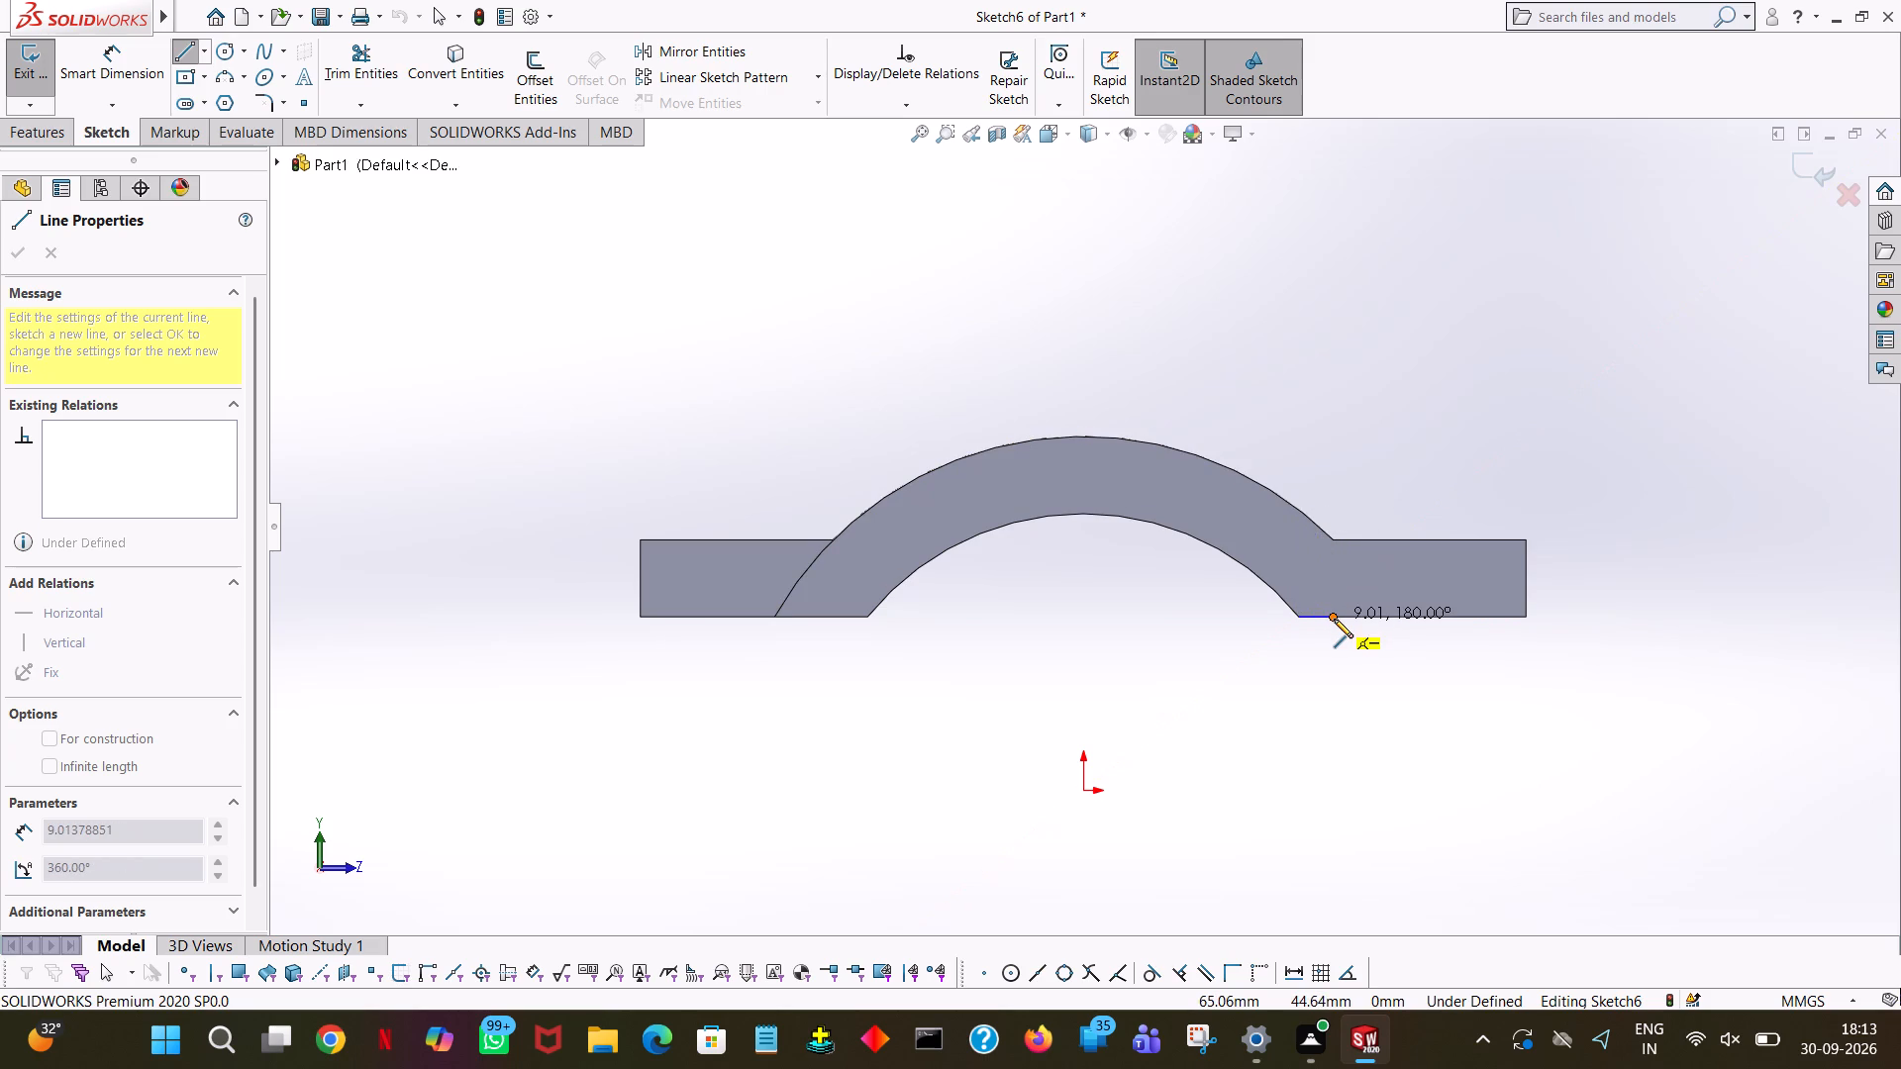
left_click(1334, 619)
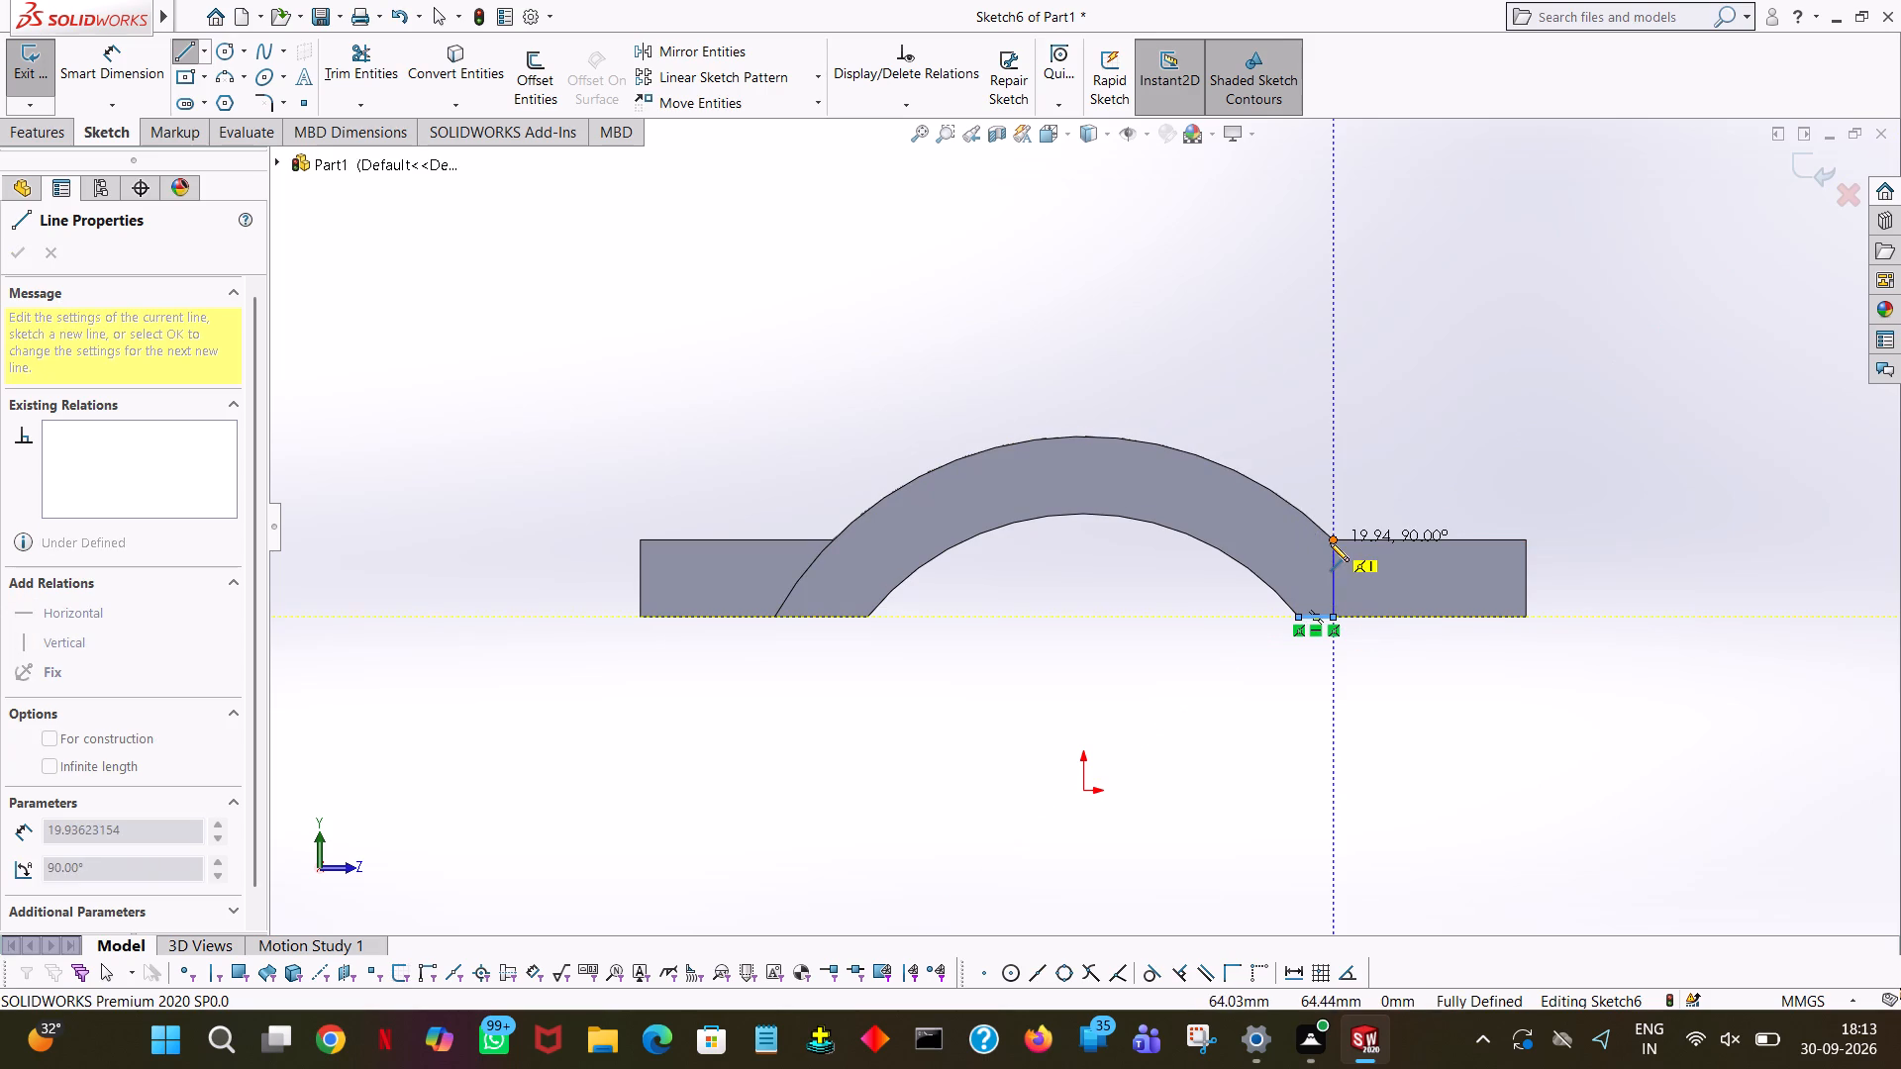
left_click(1333, 540)
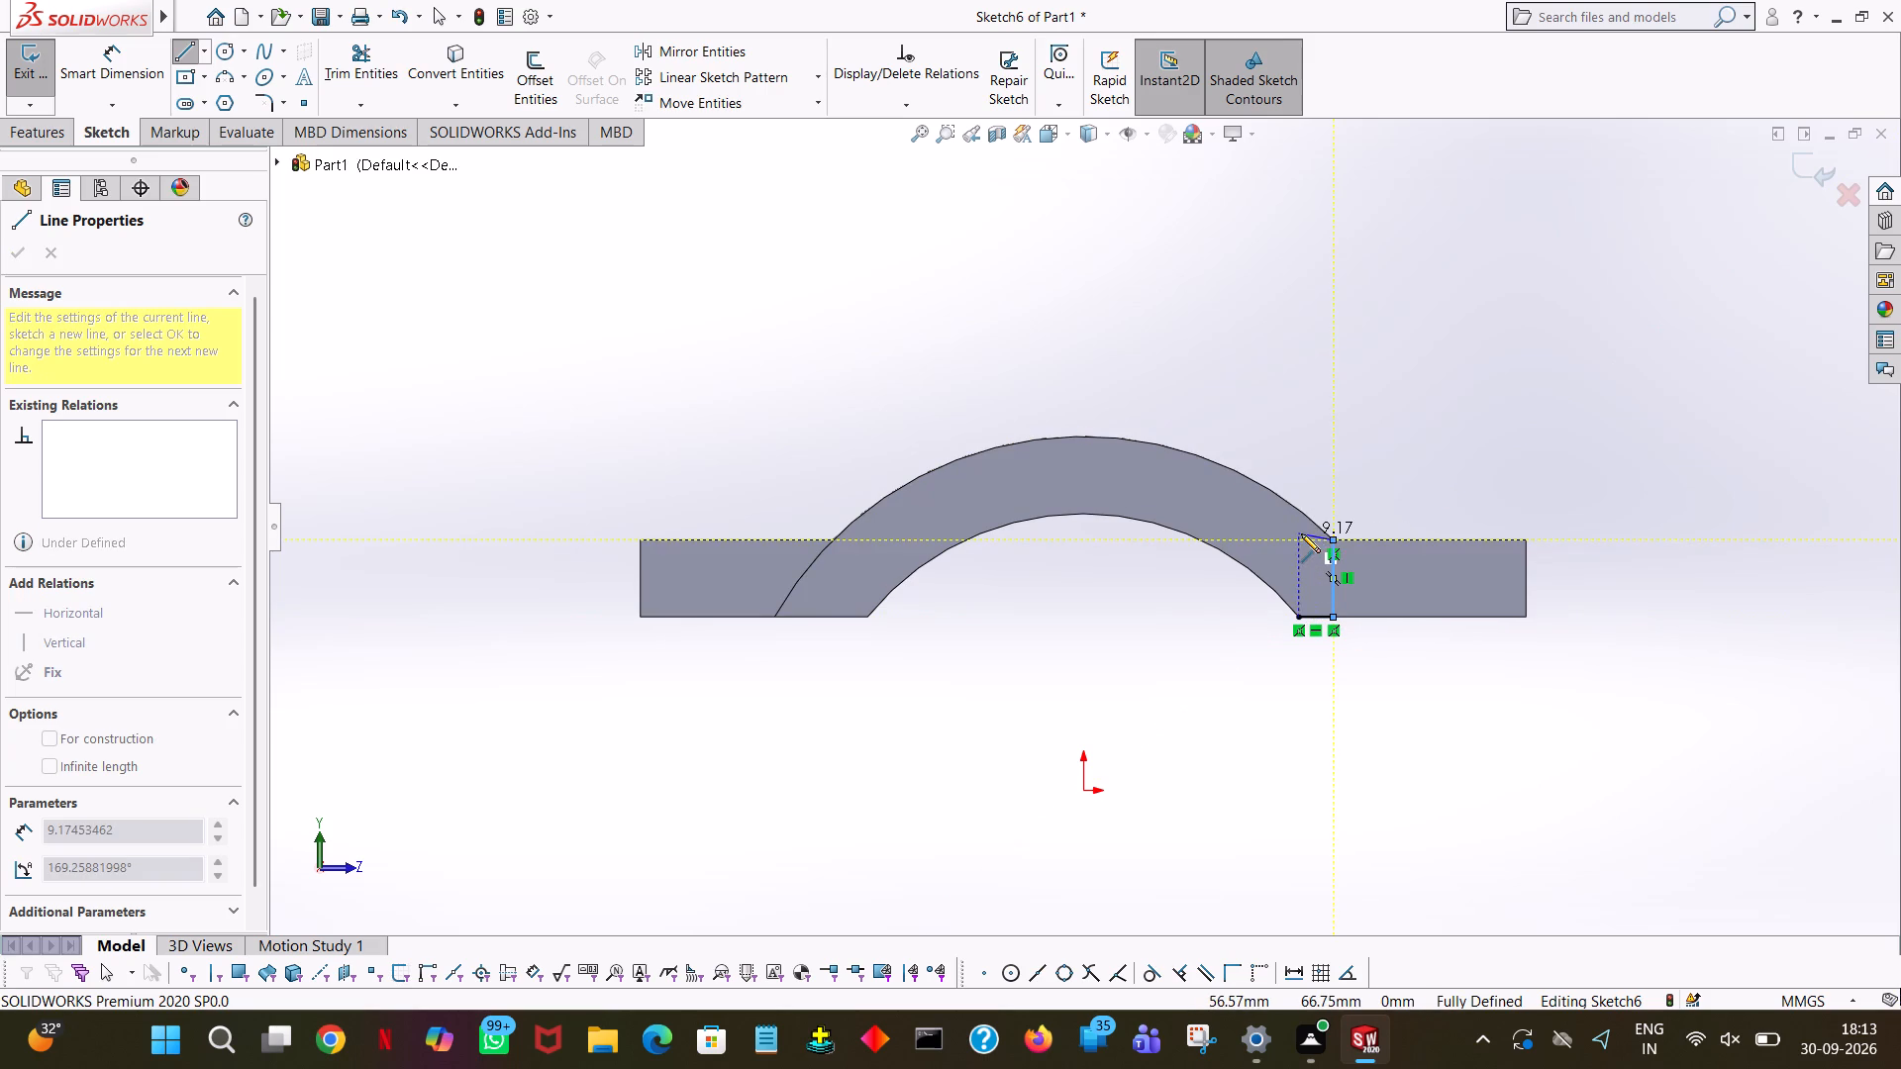
middle_click_drag(1402, 534, 1382, 727)
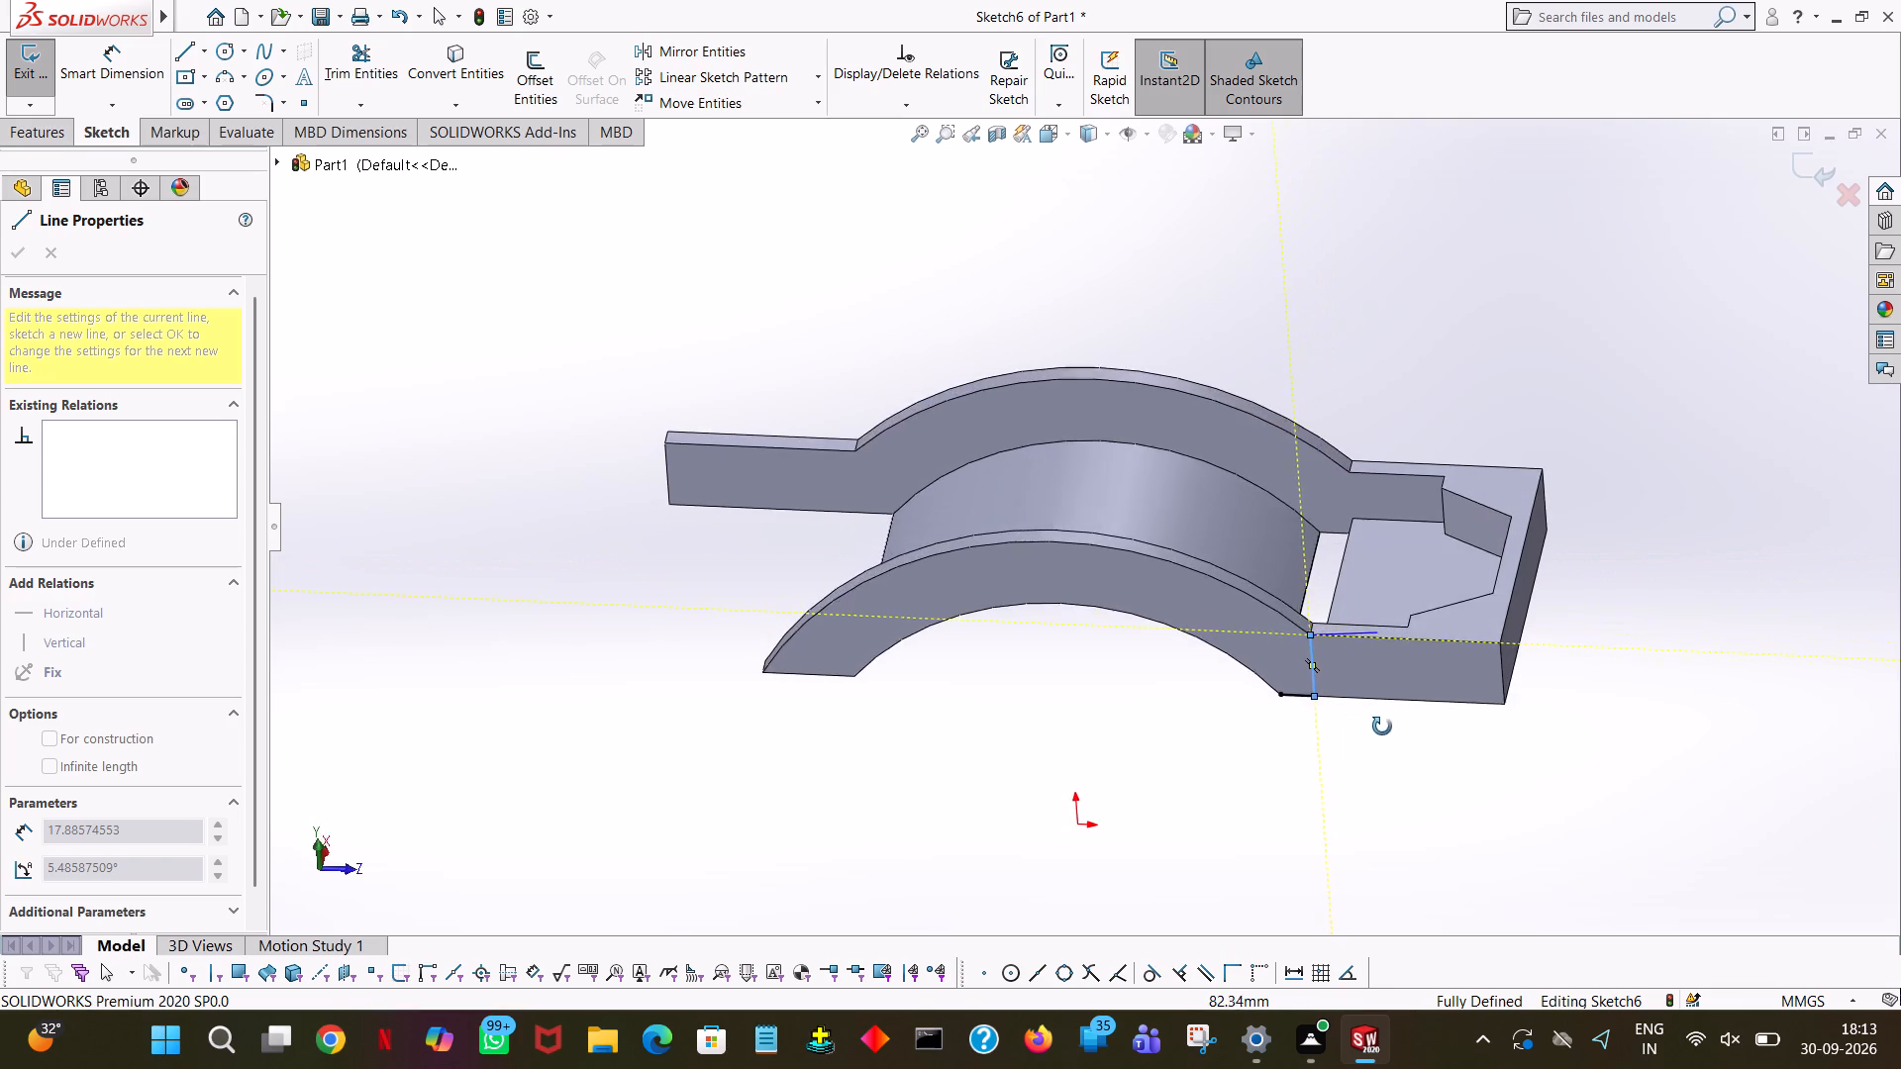
middle_click_drag(1382, 727, 1384, 1068)
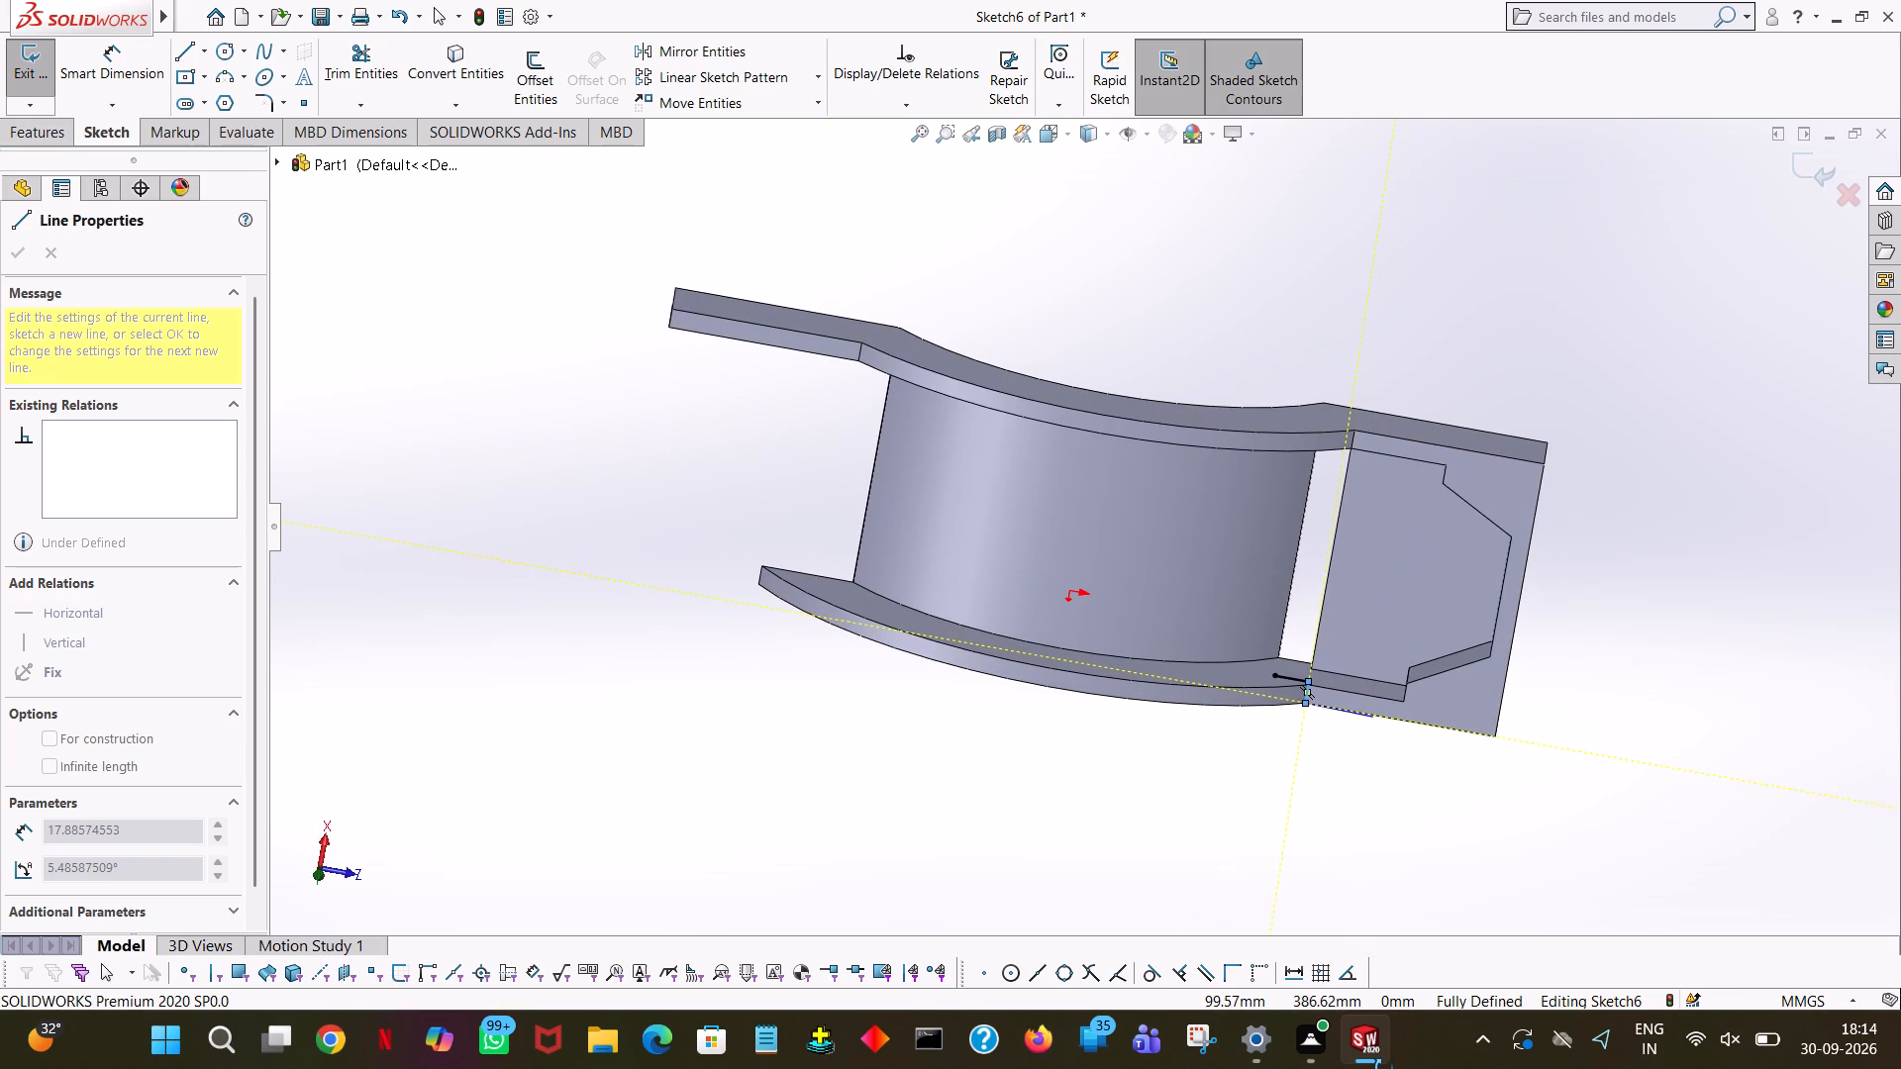
middle_click_drag(1384, 1068, 1408, 903)
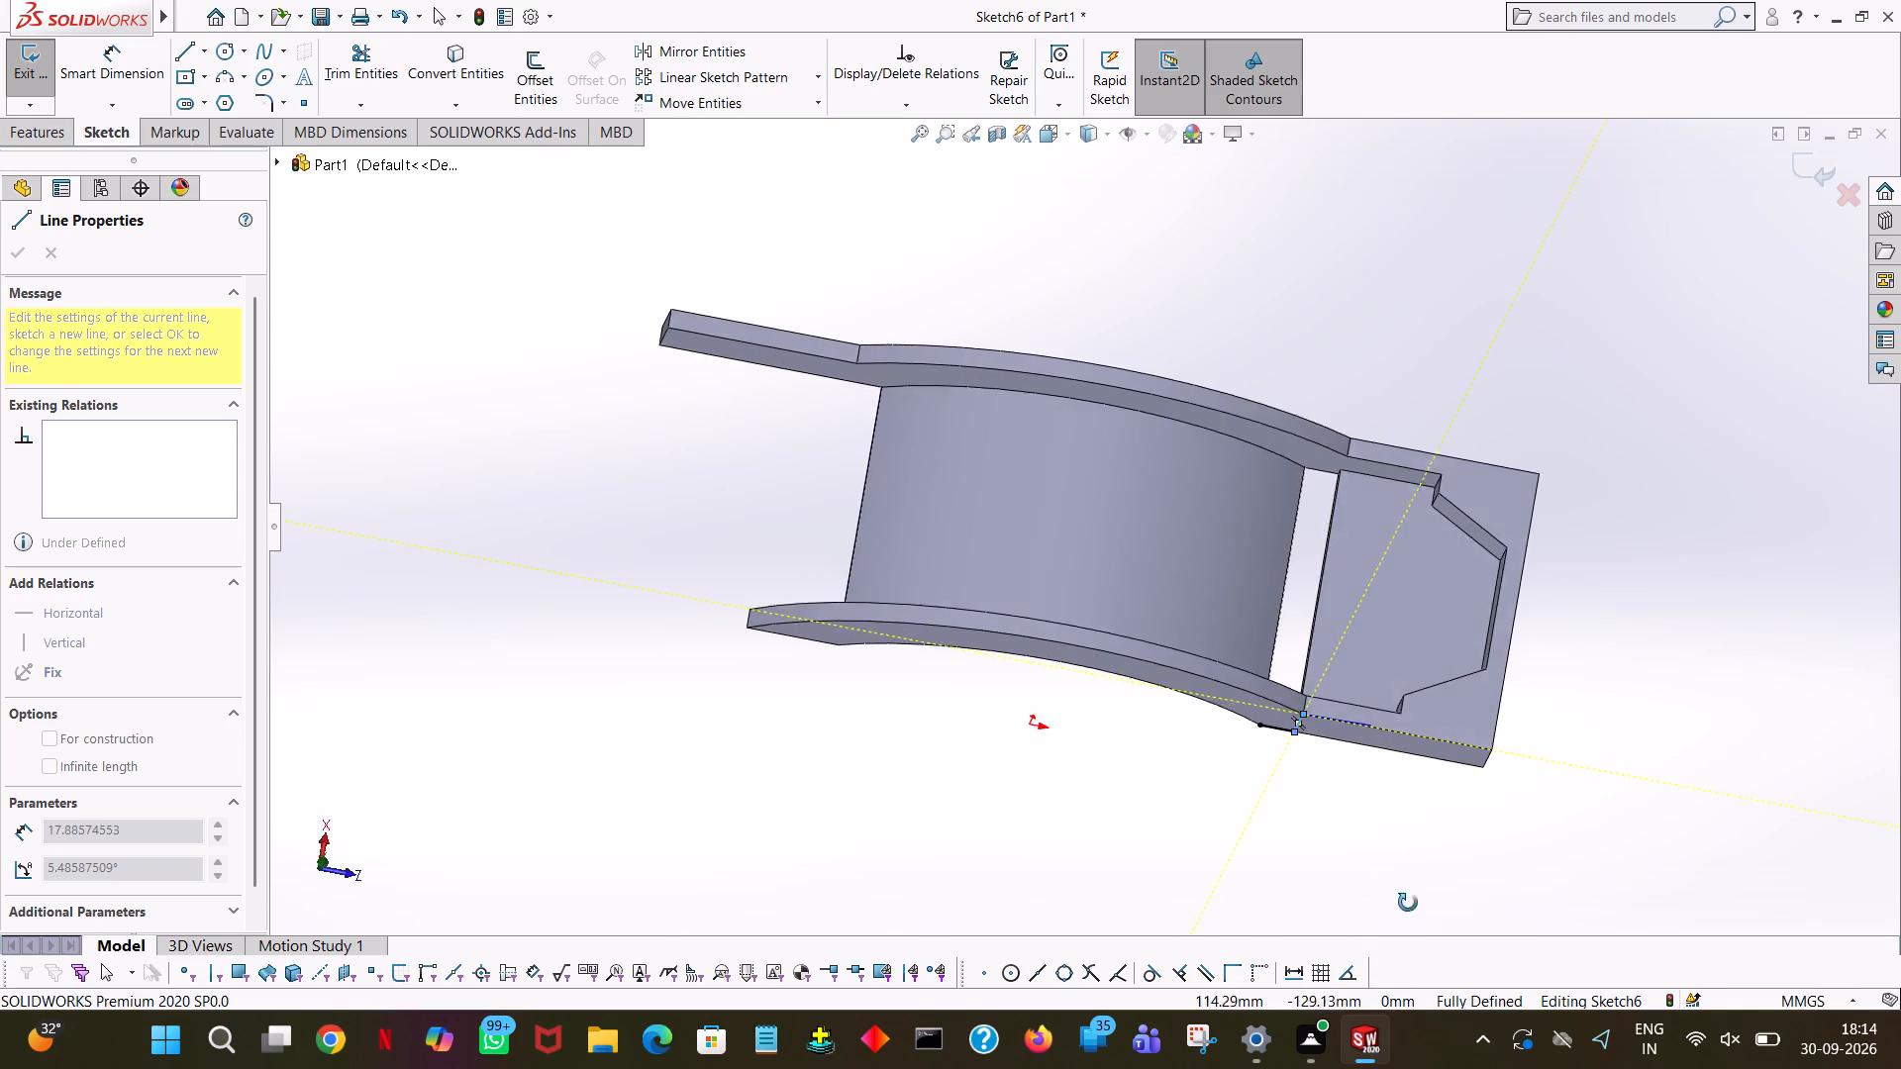
middle_click_drag(1408, 903, 1419, 808)
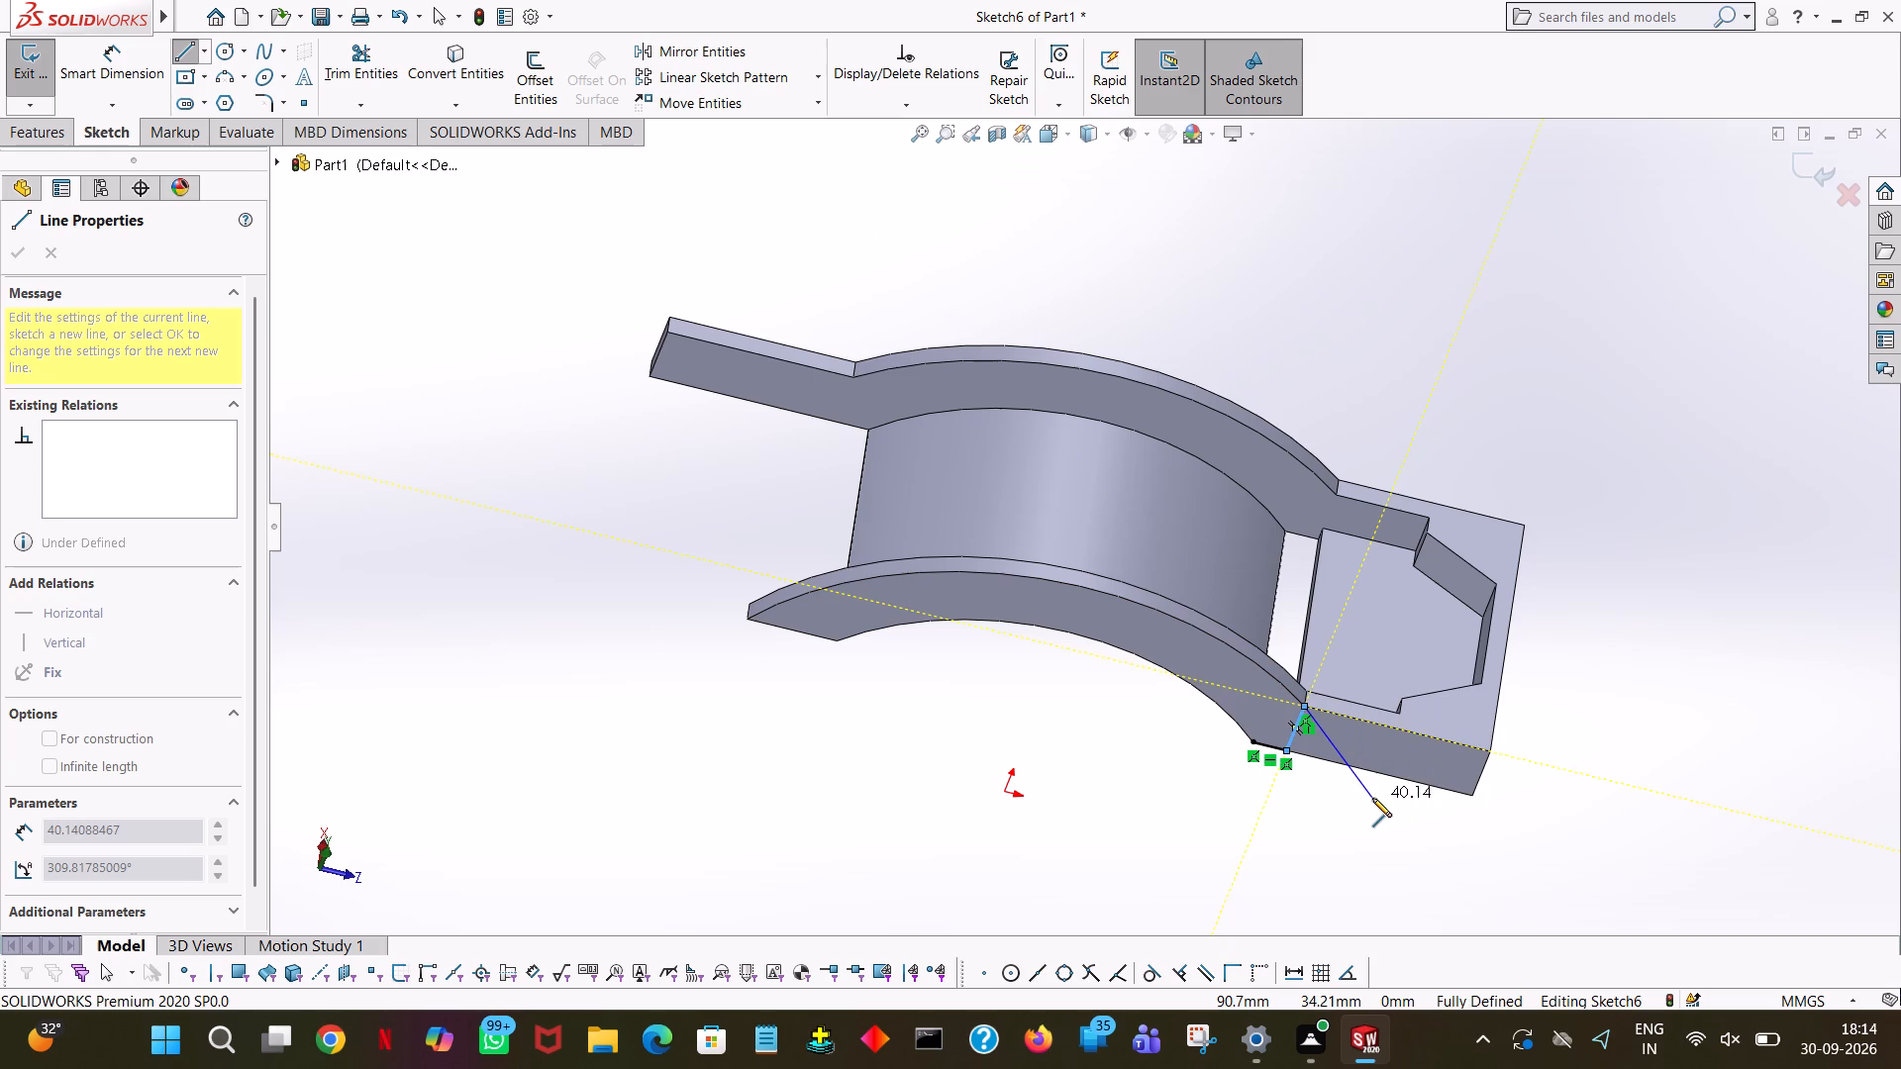
right_click(1372, 798)
left_click(1449, 807)
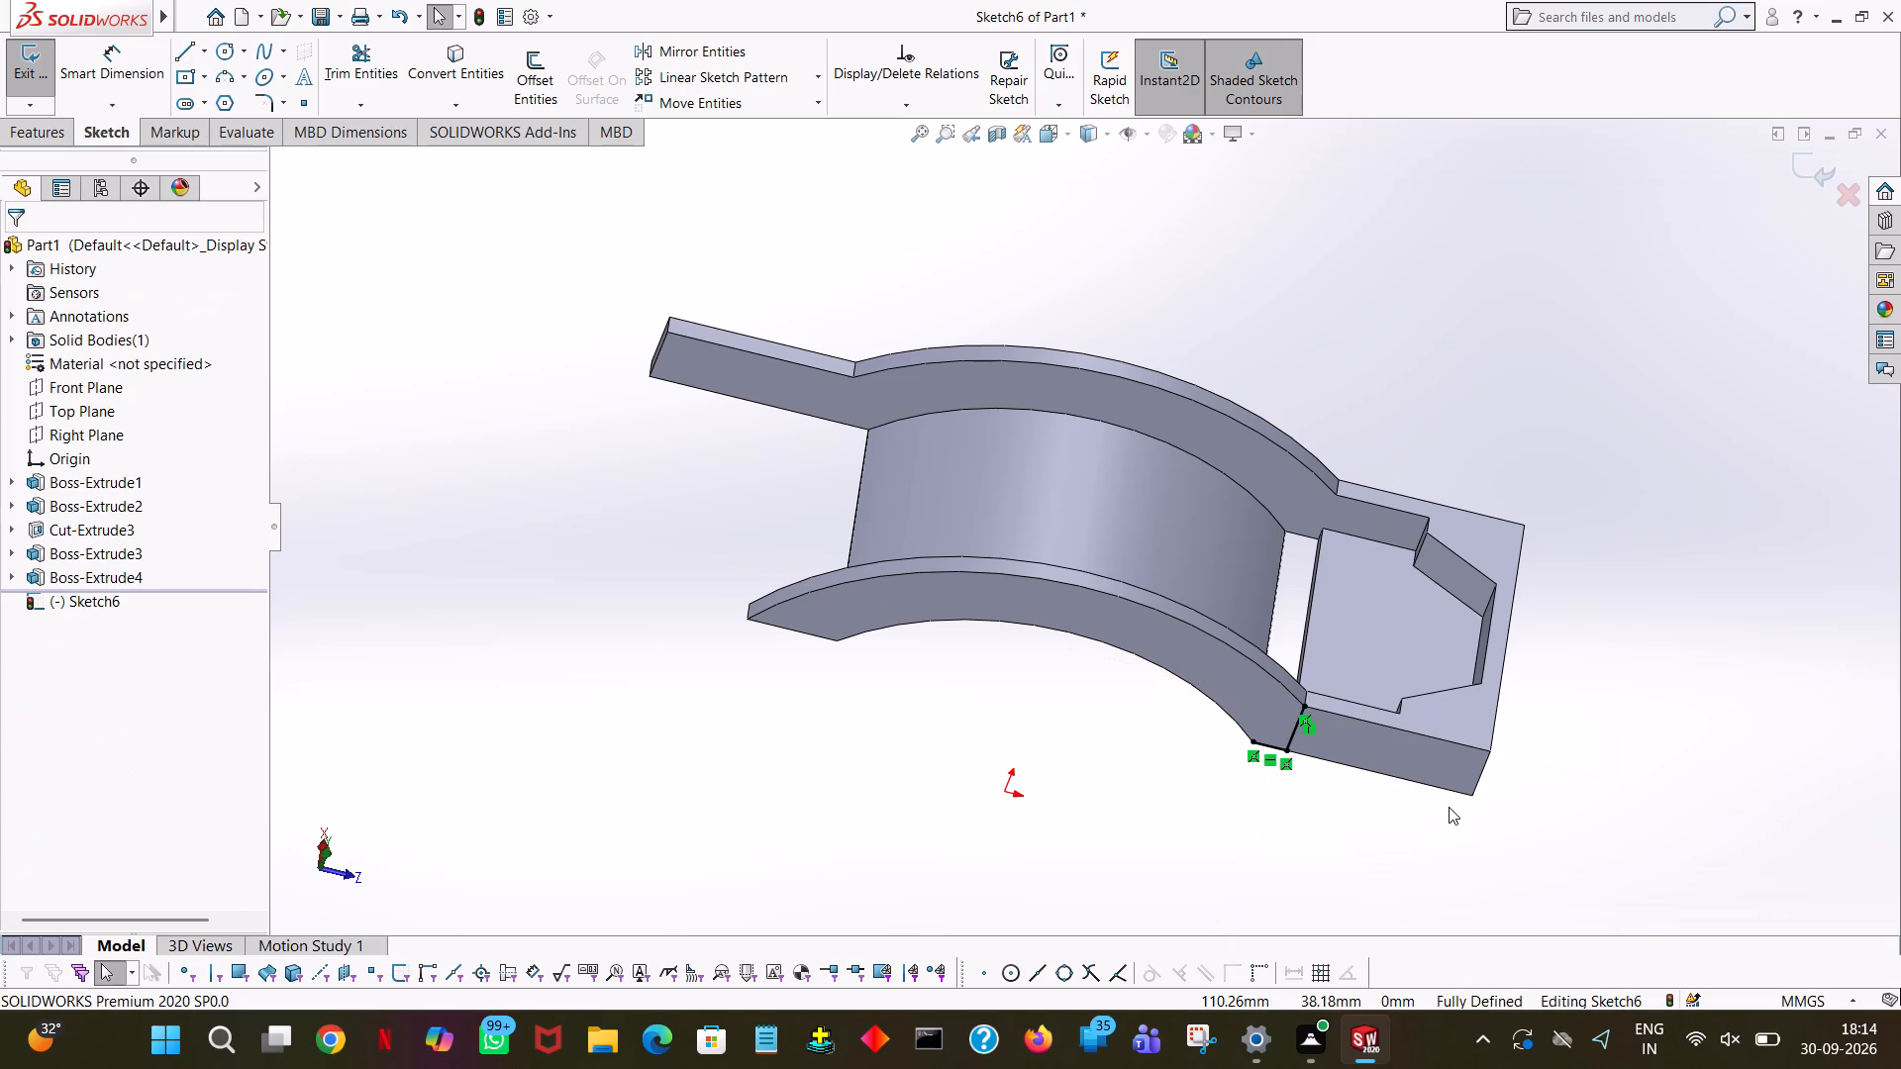
Trim away the vertical line running from the short horizontal line up to the outer arc.
key("space")
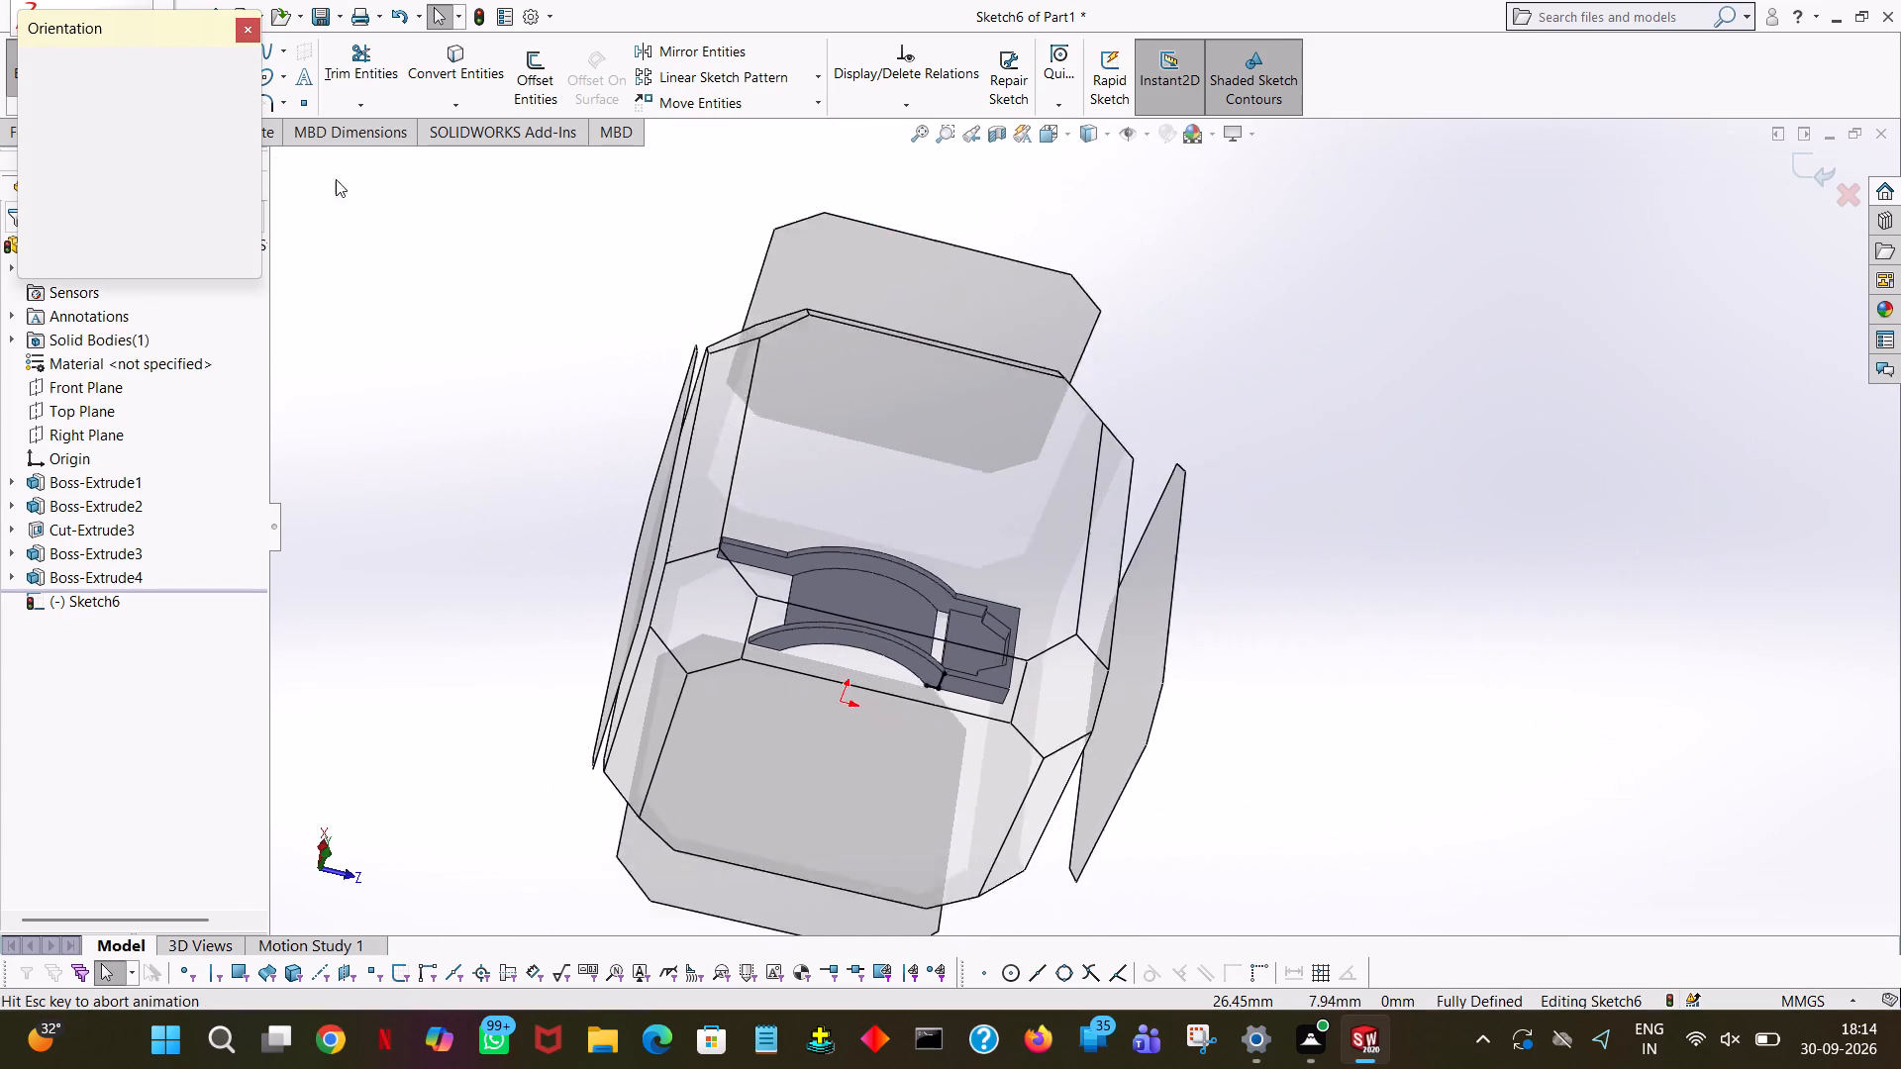
left_click(236, 154)
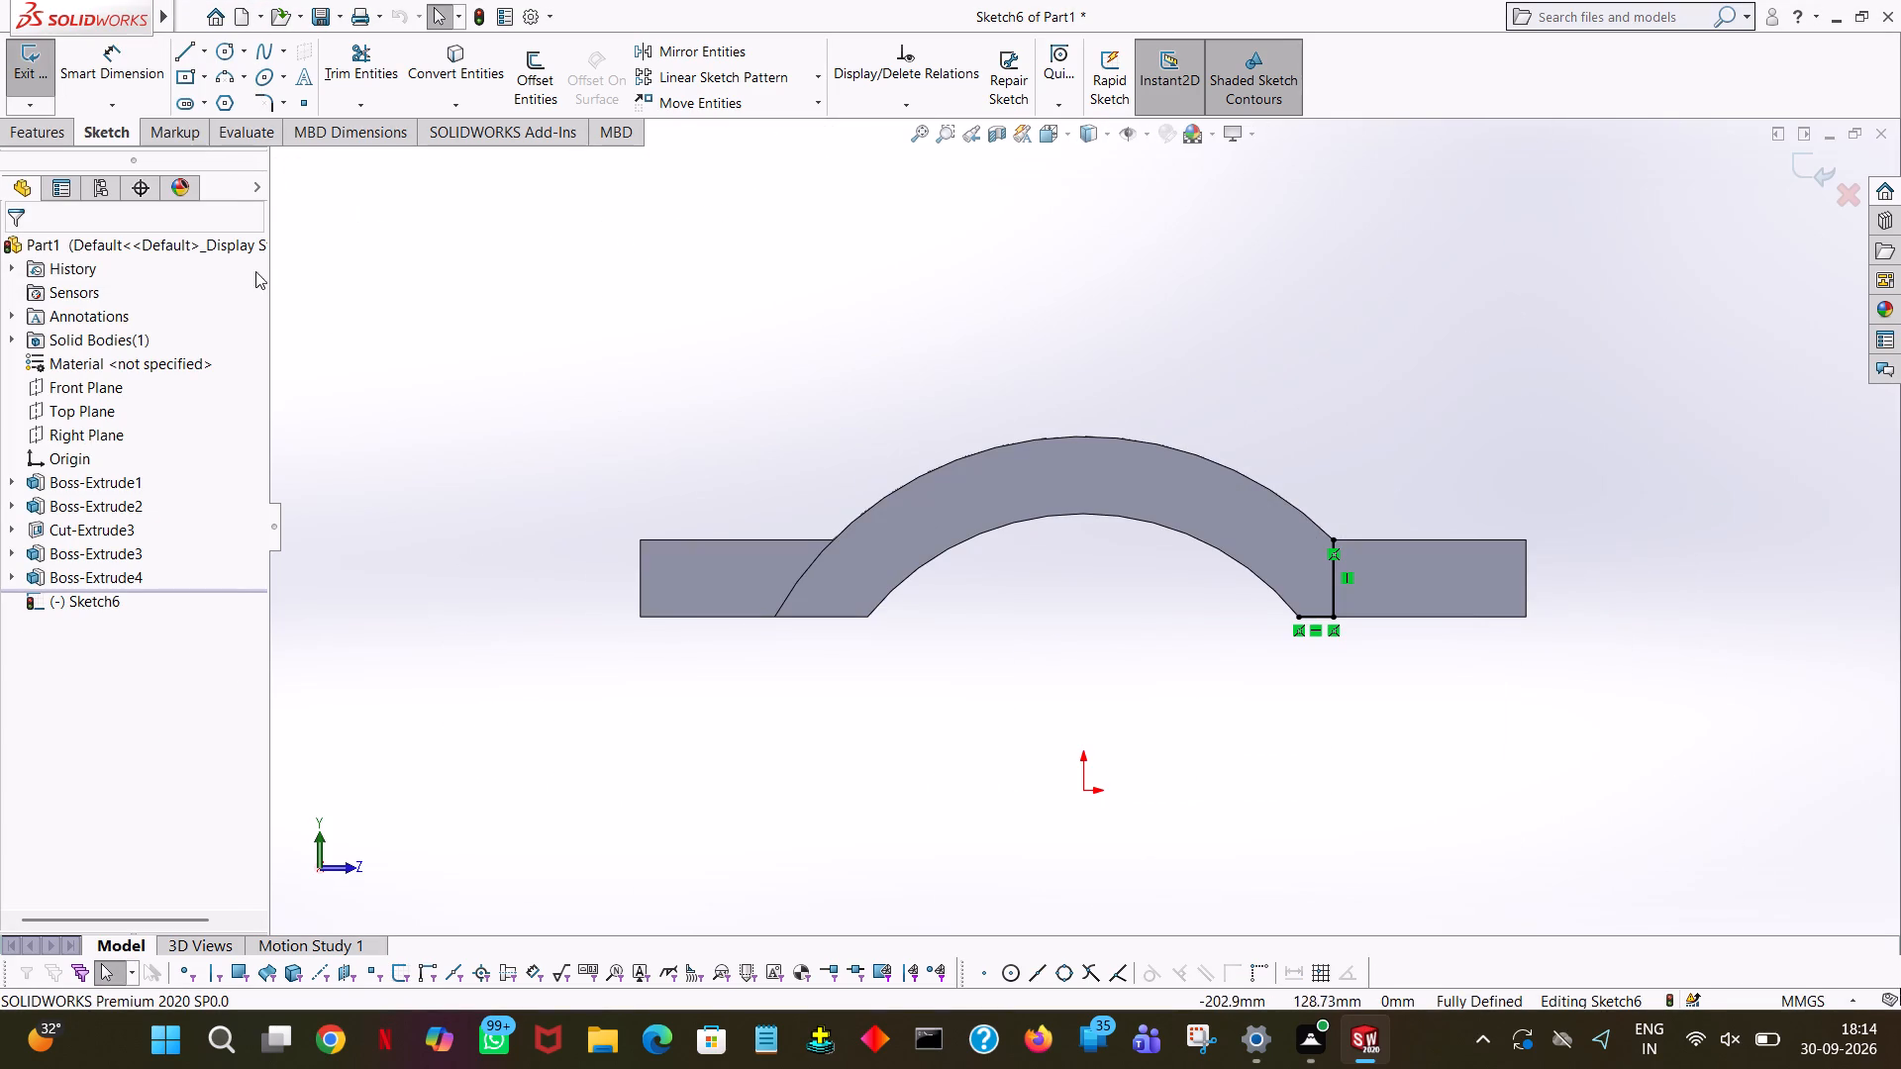
left_click(339, 68)
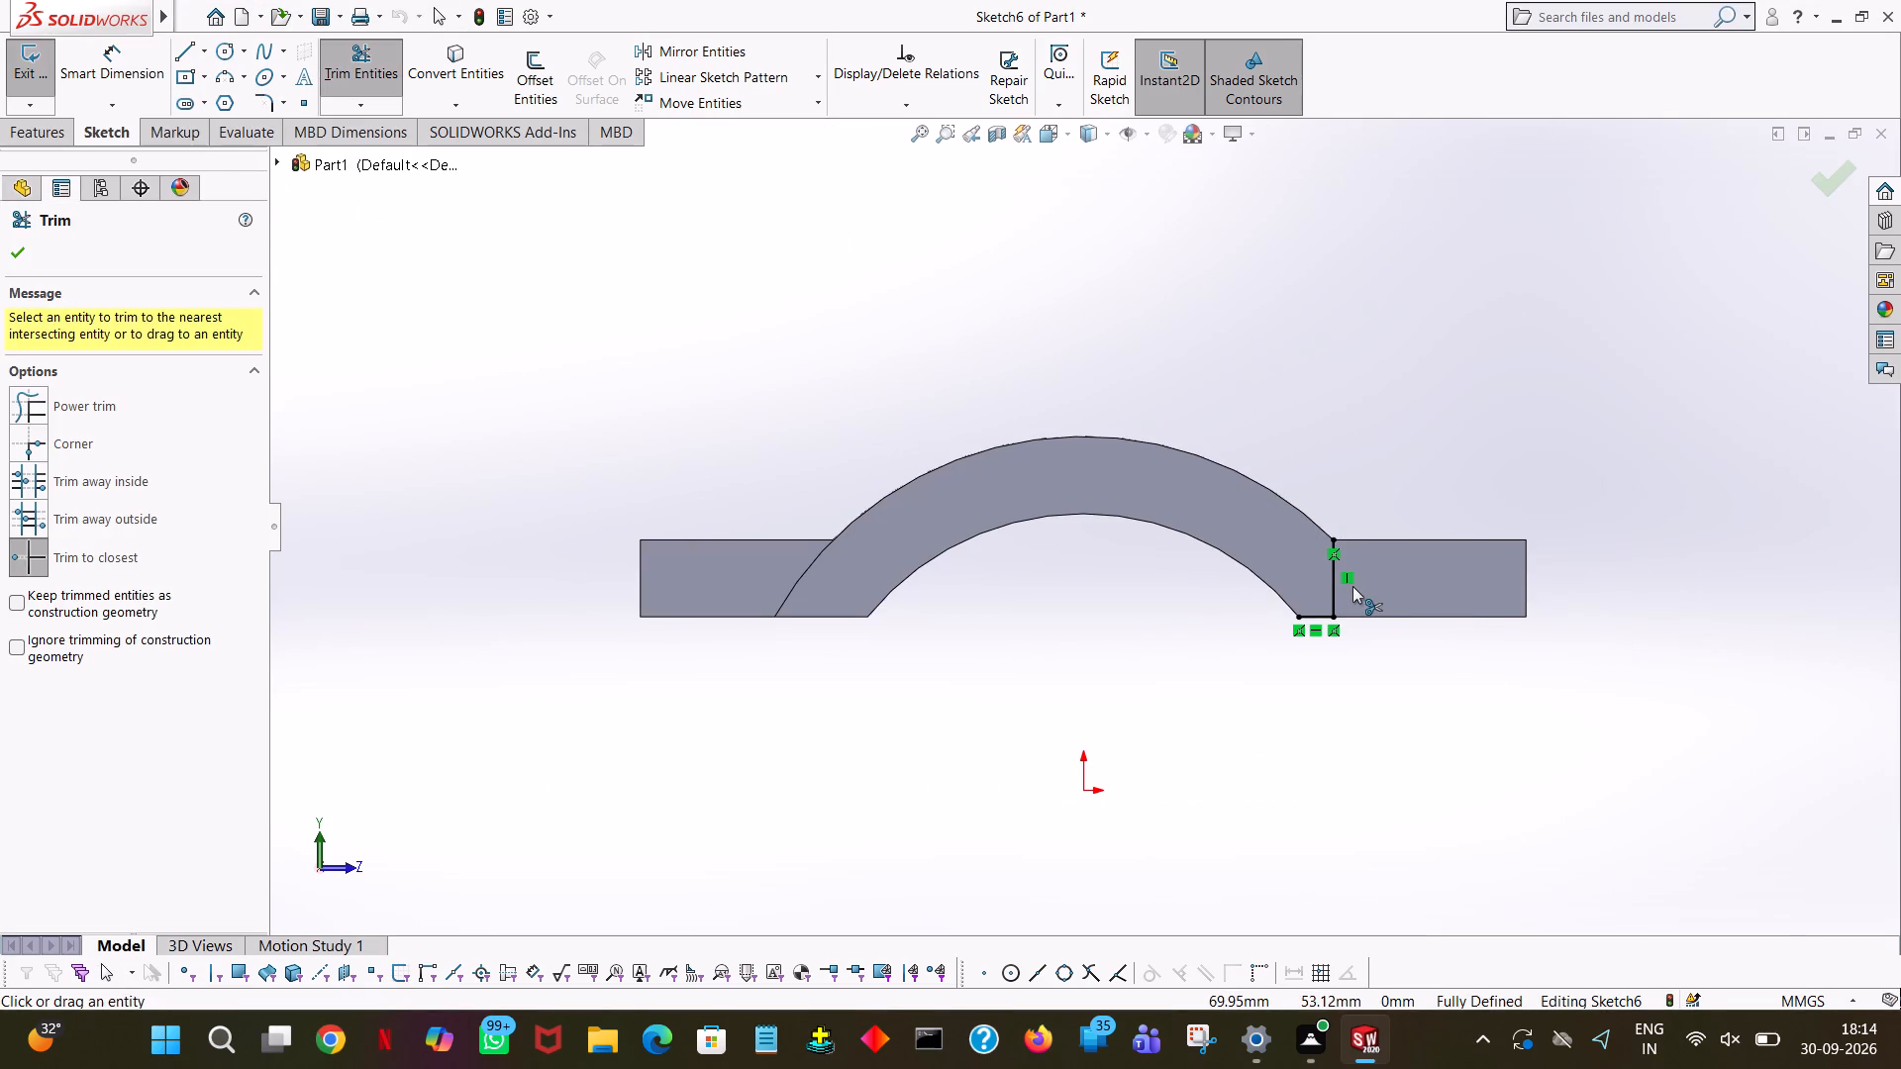
left_click(1335, 586)
Draw a 5 mm vertical line up from the horizontal line's flange-side end, and a horizontal line about 13 mm long to the inner arc.
left_click(173, 57)
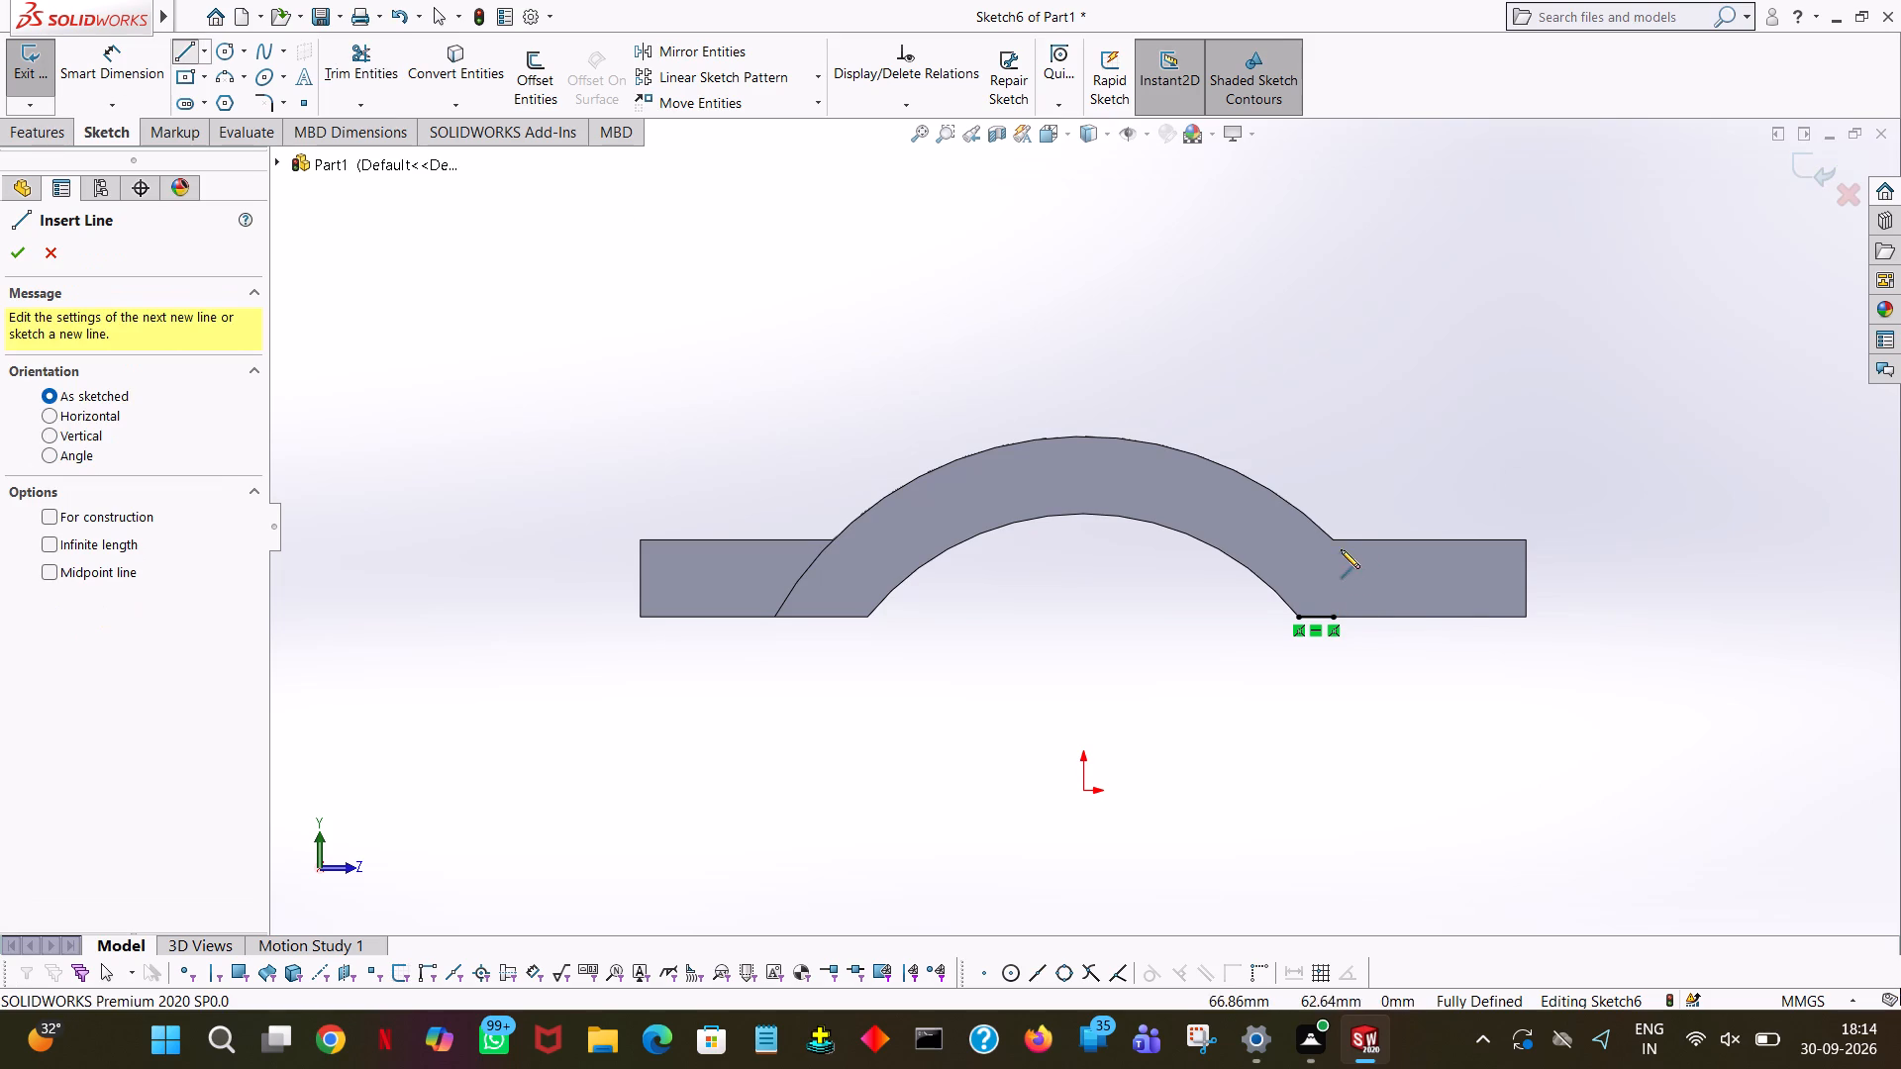
left_click(1334, 618)
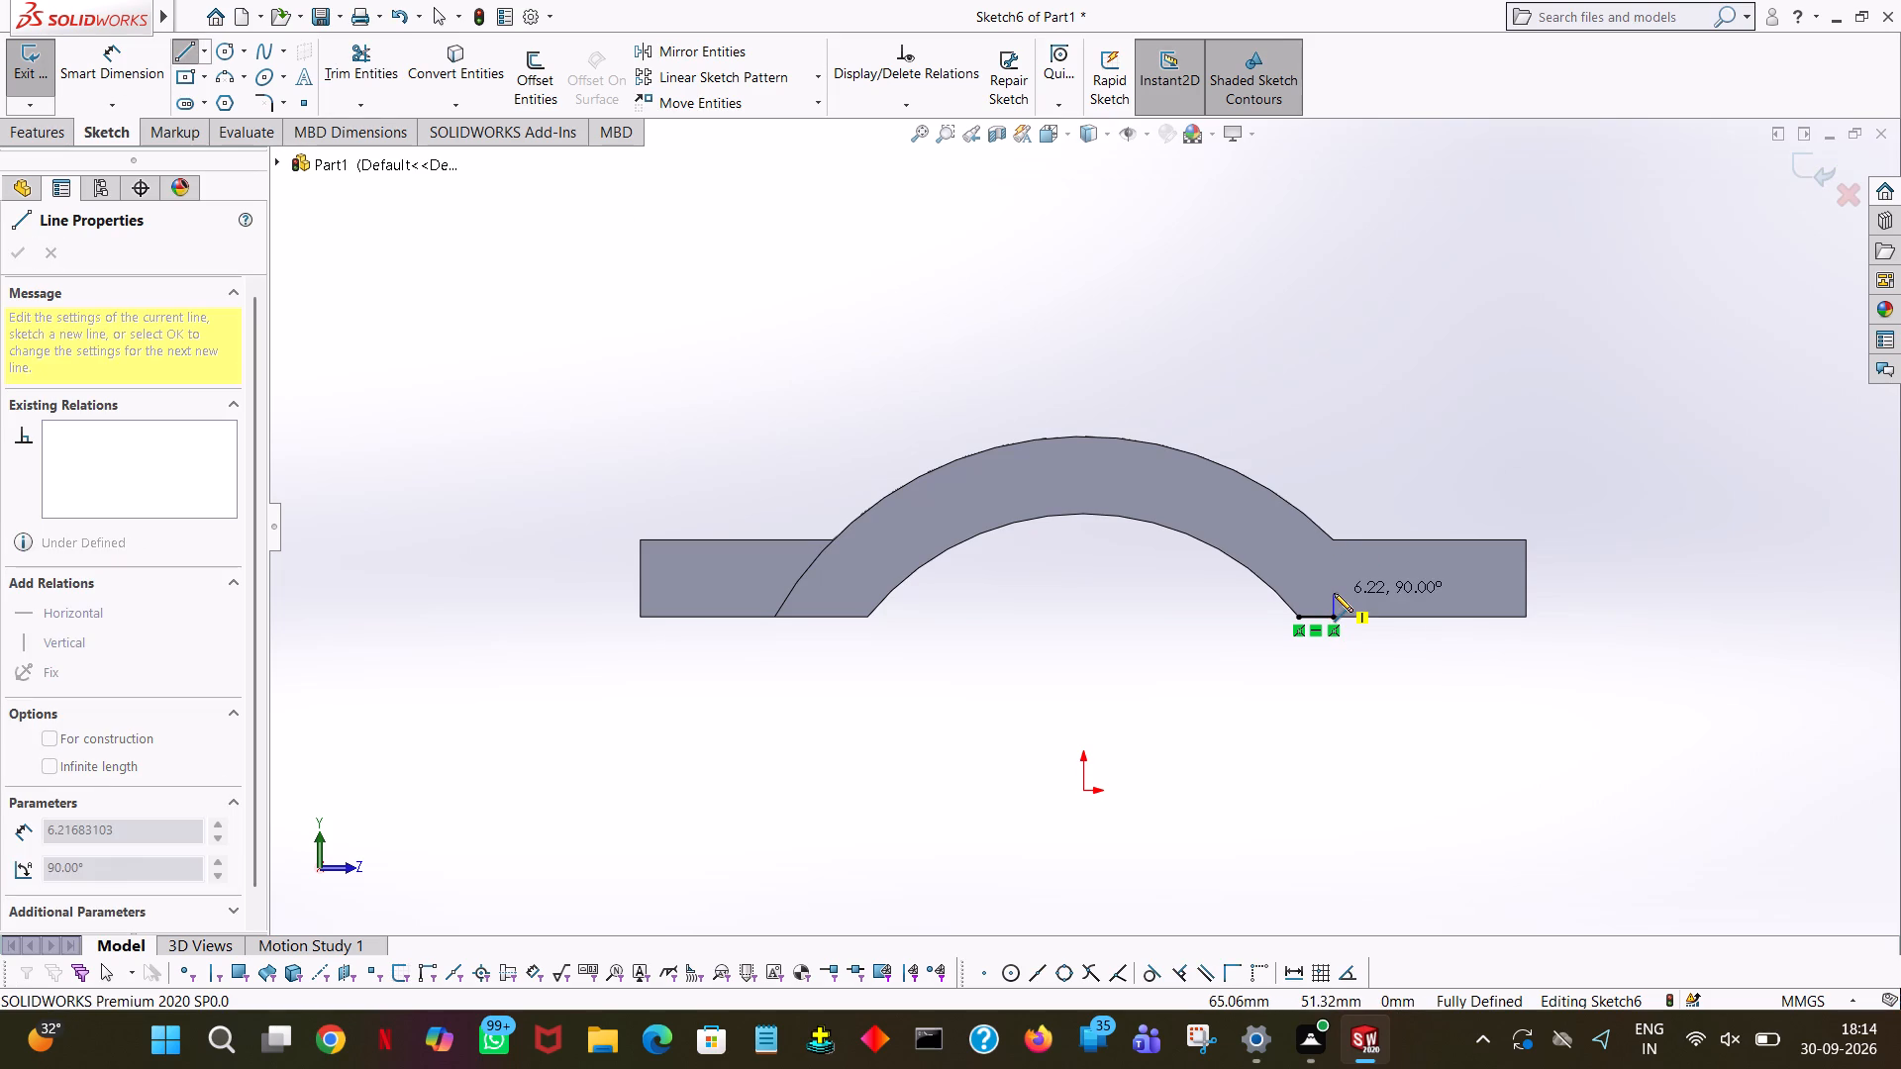
left_click(1334, 593)
key("5")
key("Return")
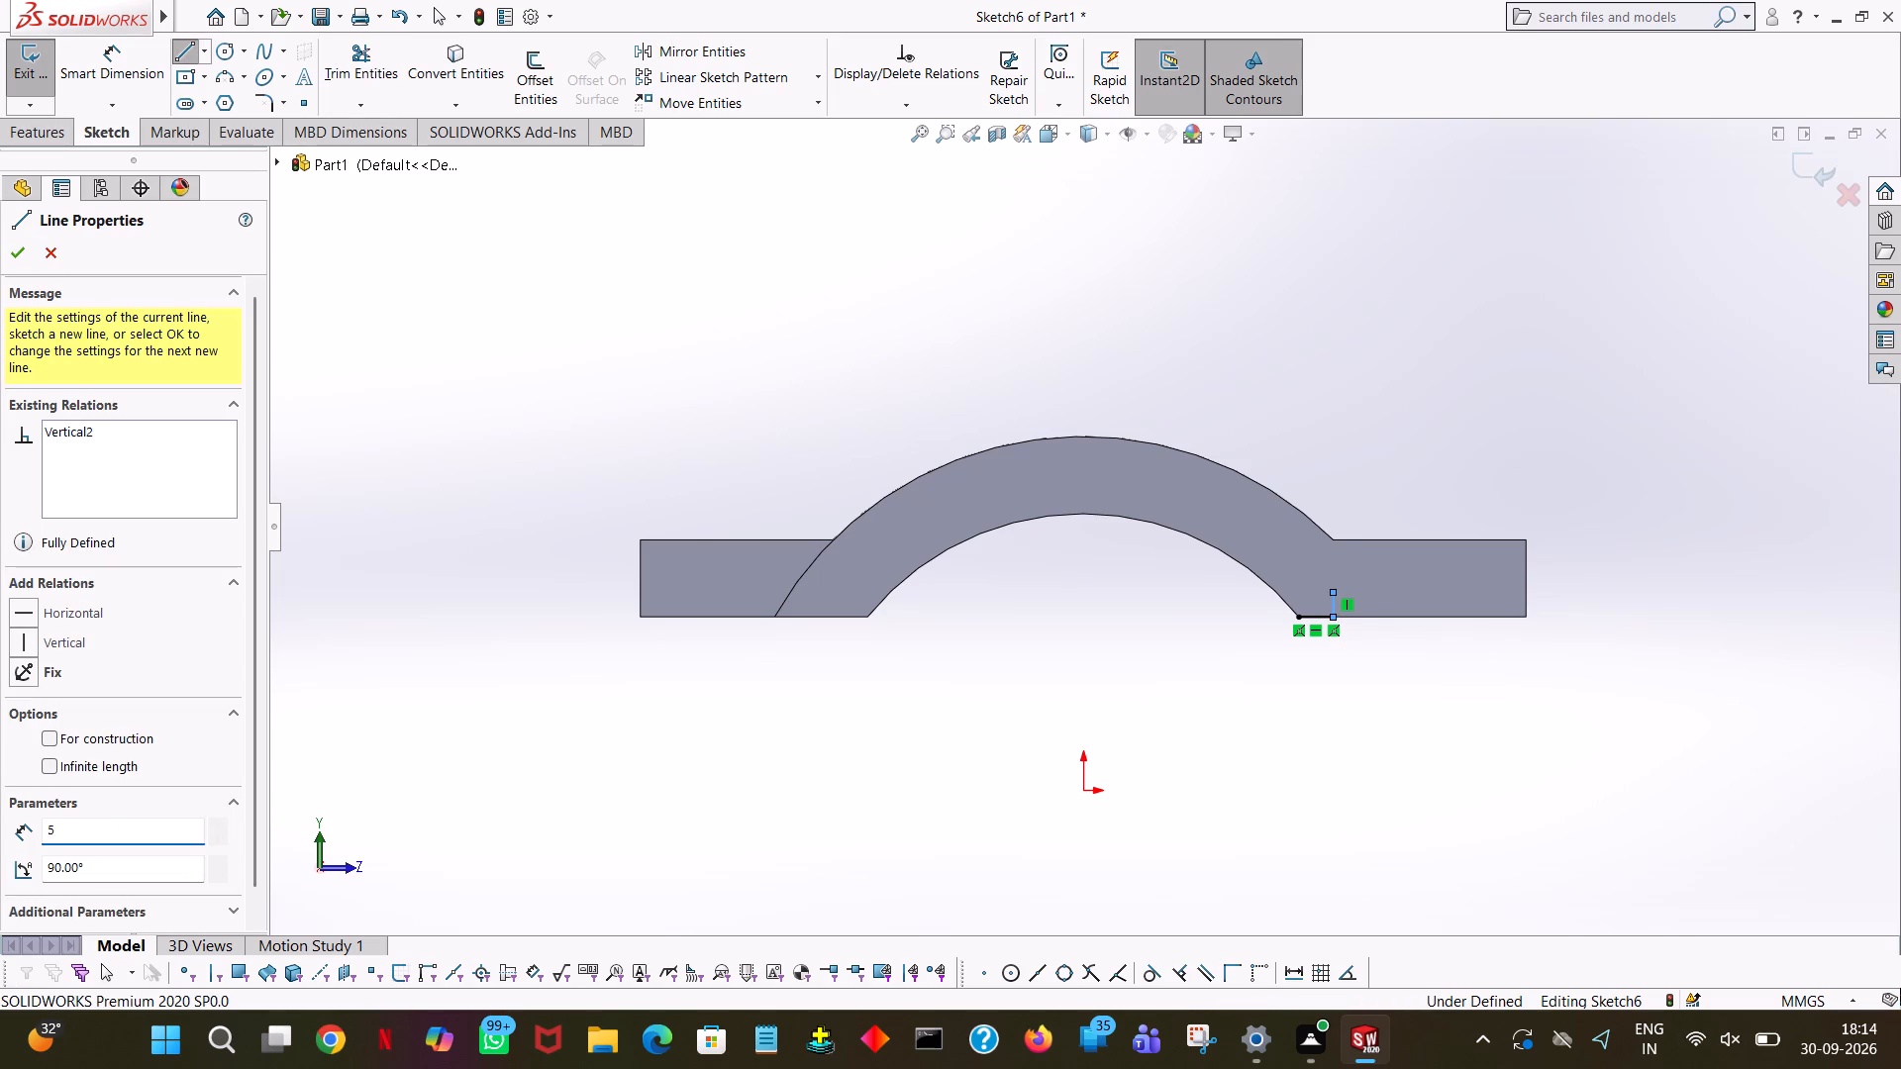
left_click(1284, 599)
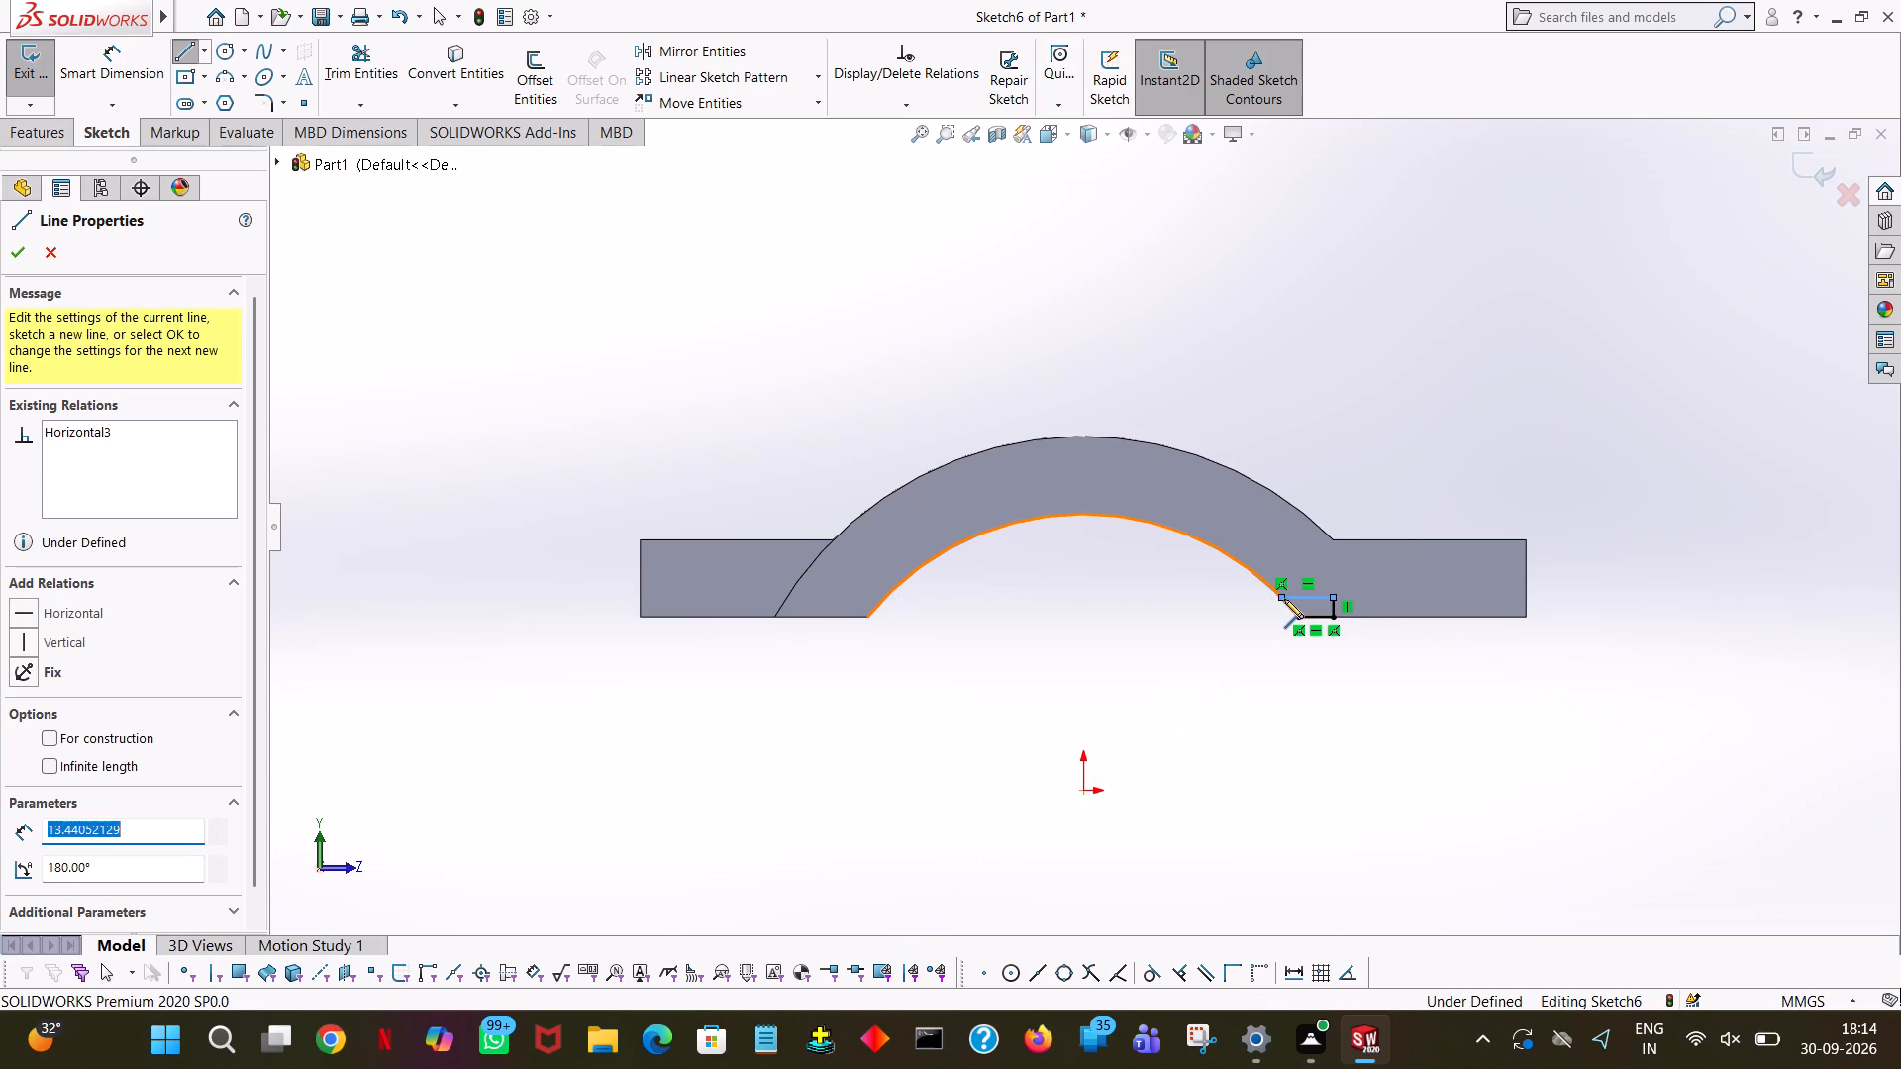
right_click(1284, 599)
left_click(1308, 611)
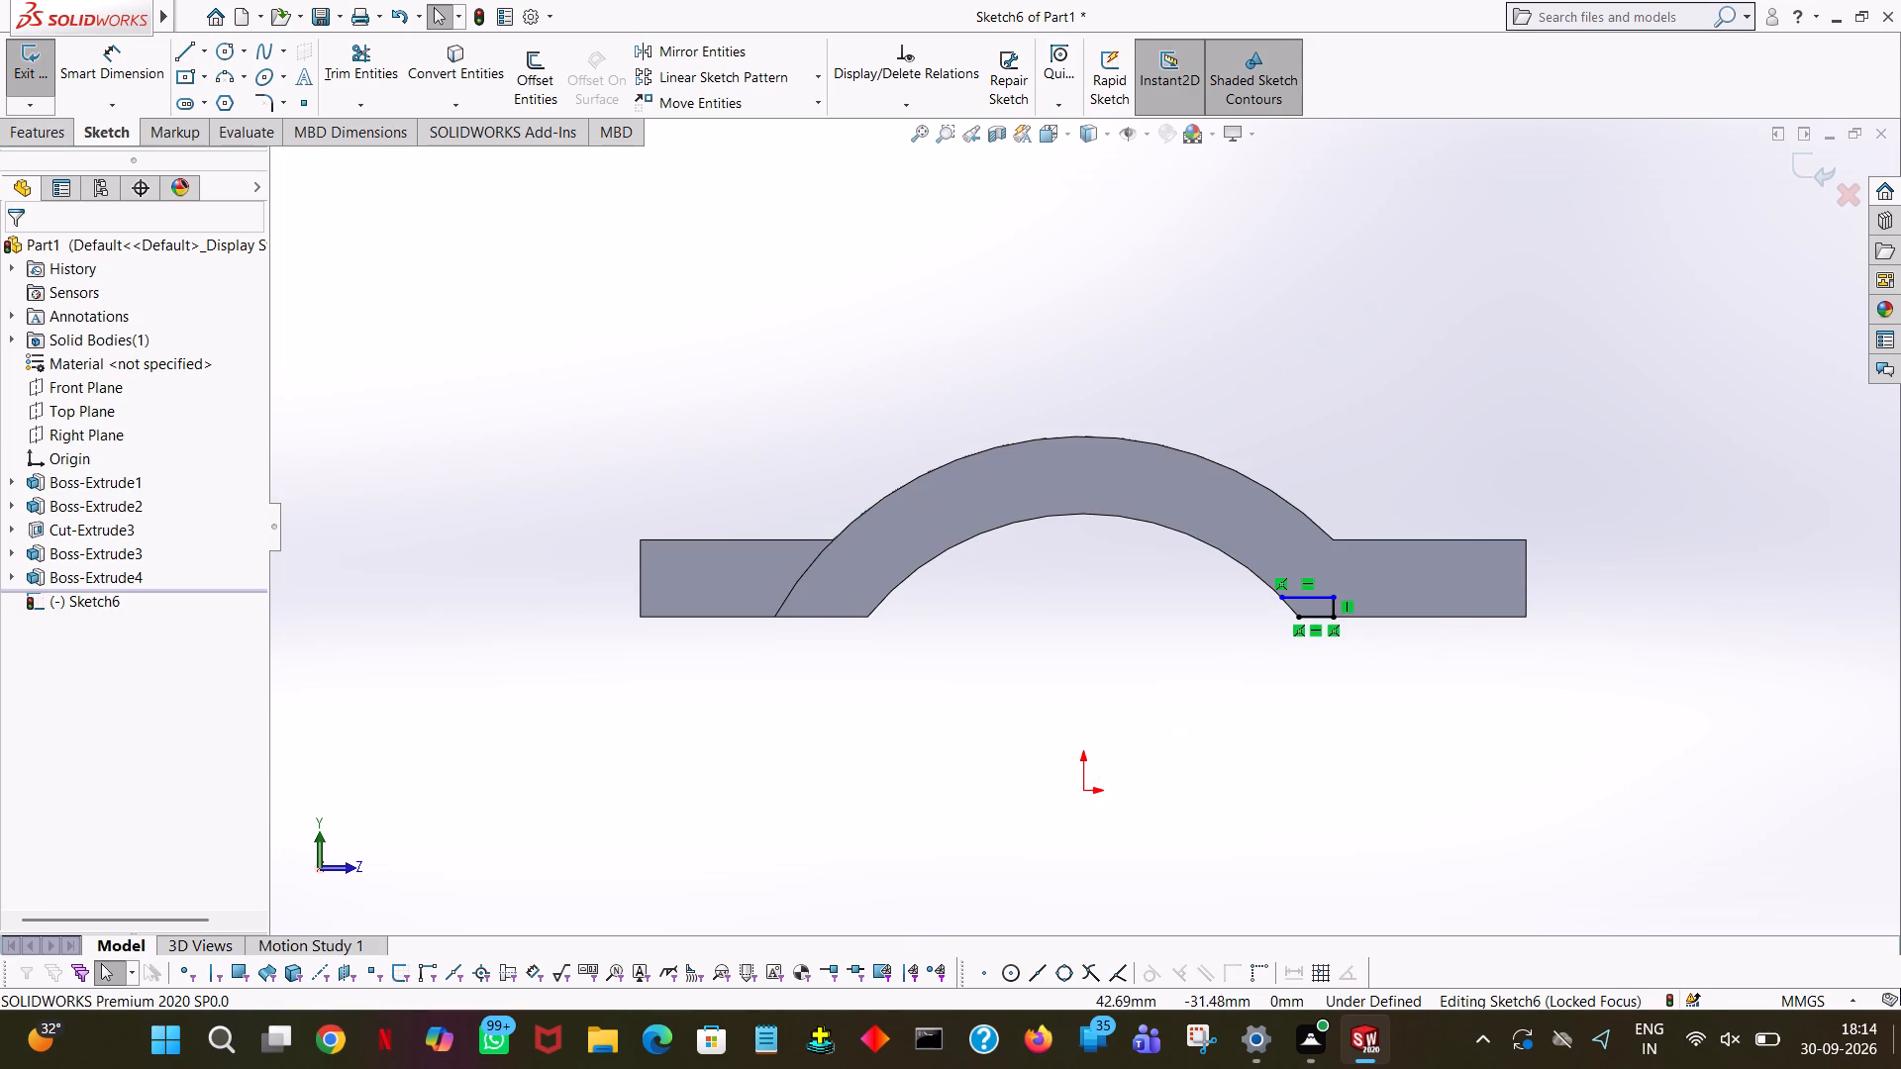
Close the profile with a three-point arc of about 72 mm radius along the inner arch edge, joining the two horizontal lines' ends.
scroll(1880, 589, "down", 5, "ctrl")
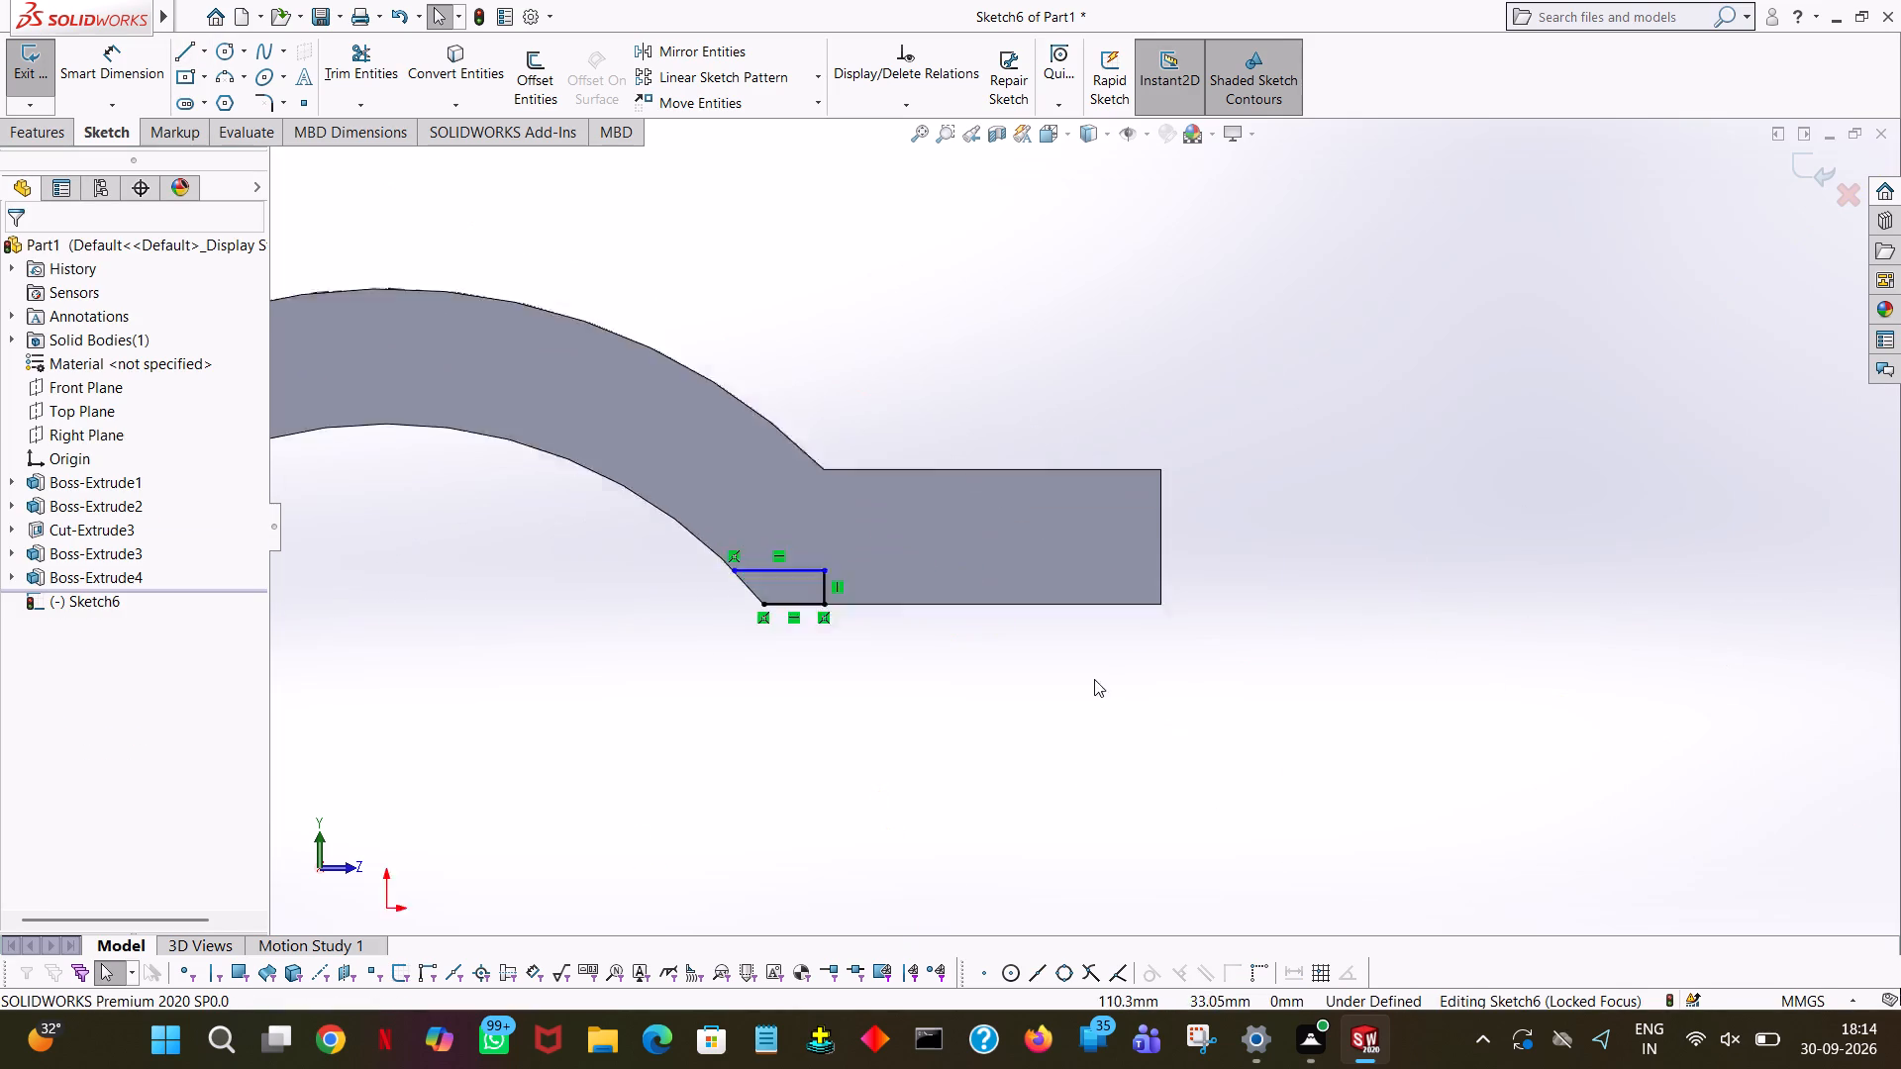
scroll(1094, 679, "down", 3, "ctrl")
scroll(703, 528, "down", 3, "ctrl")
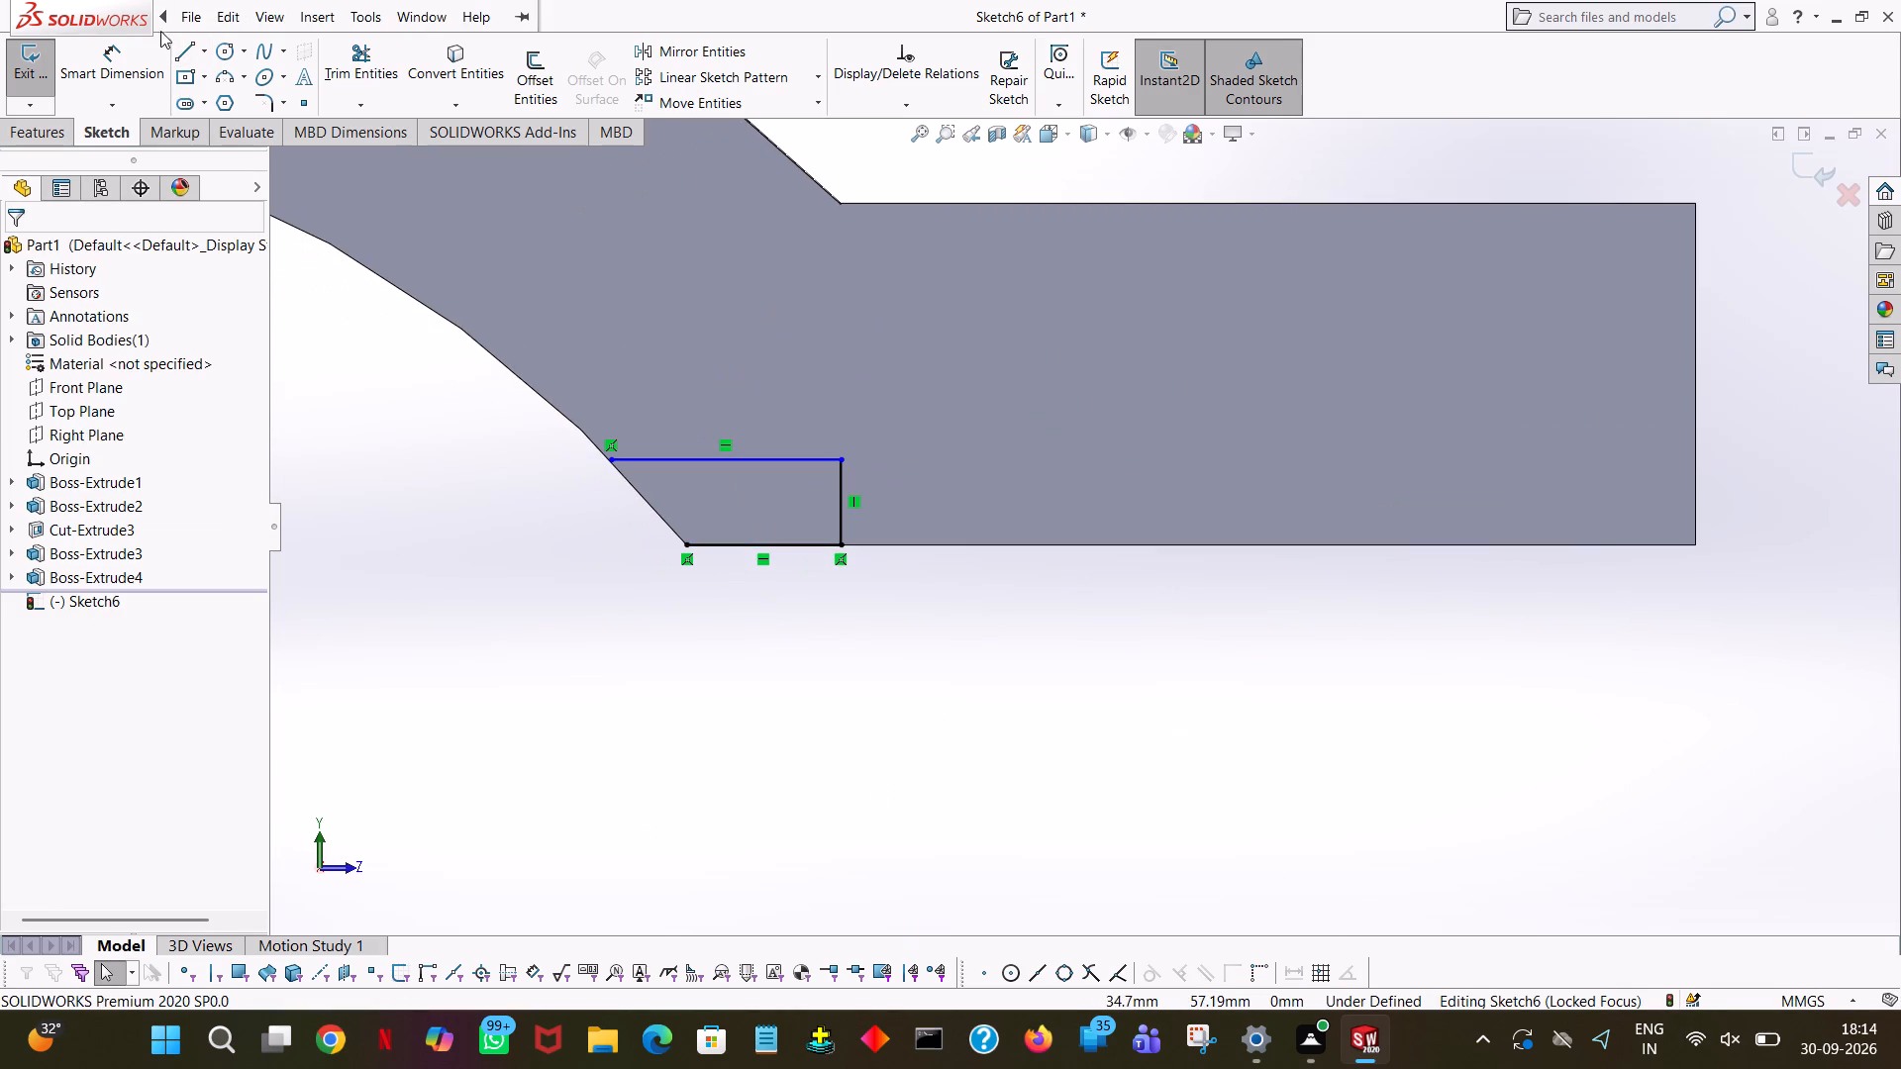
left_click(217, 77)
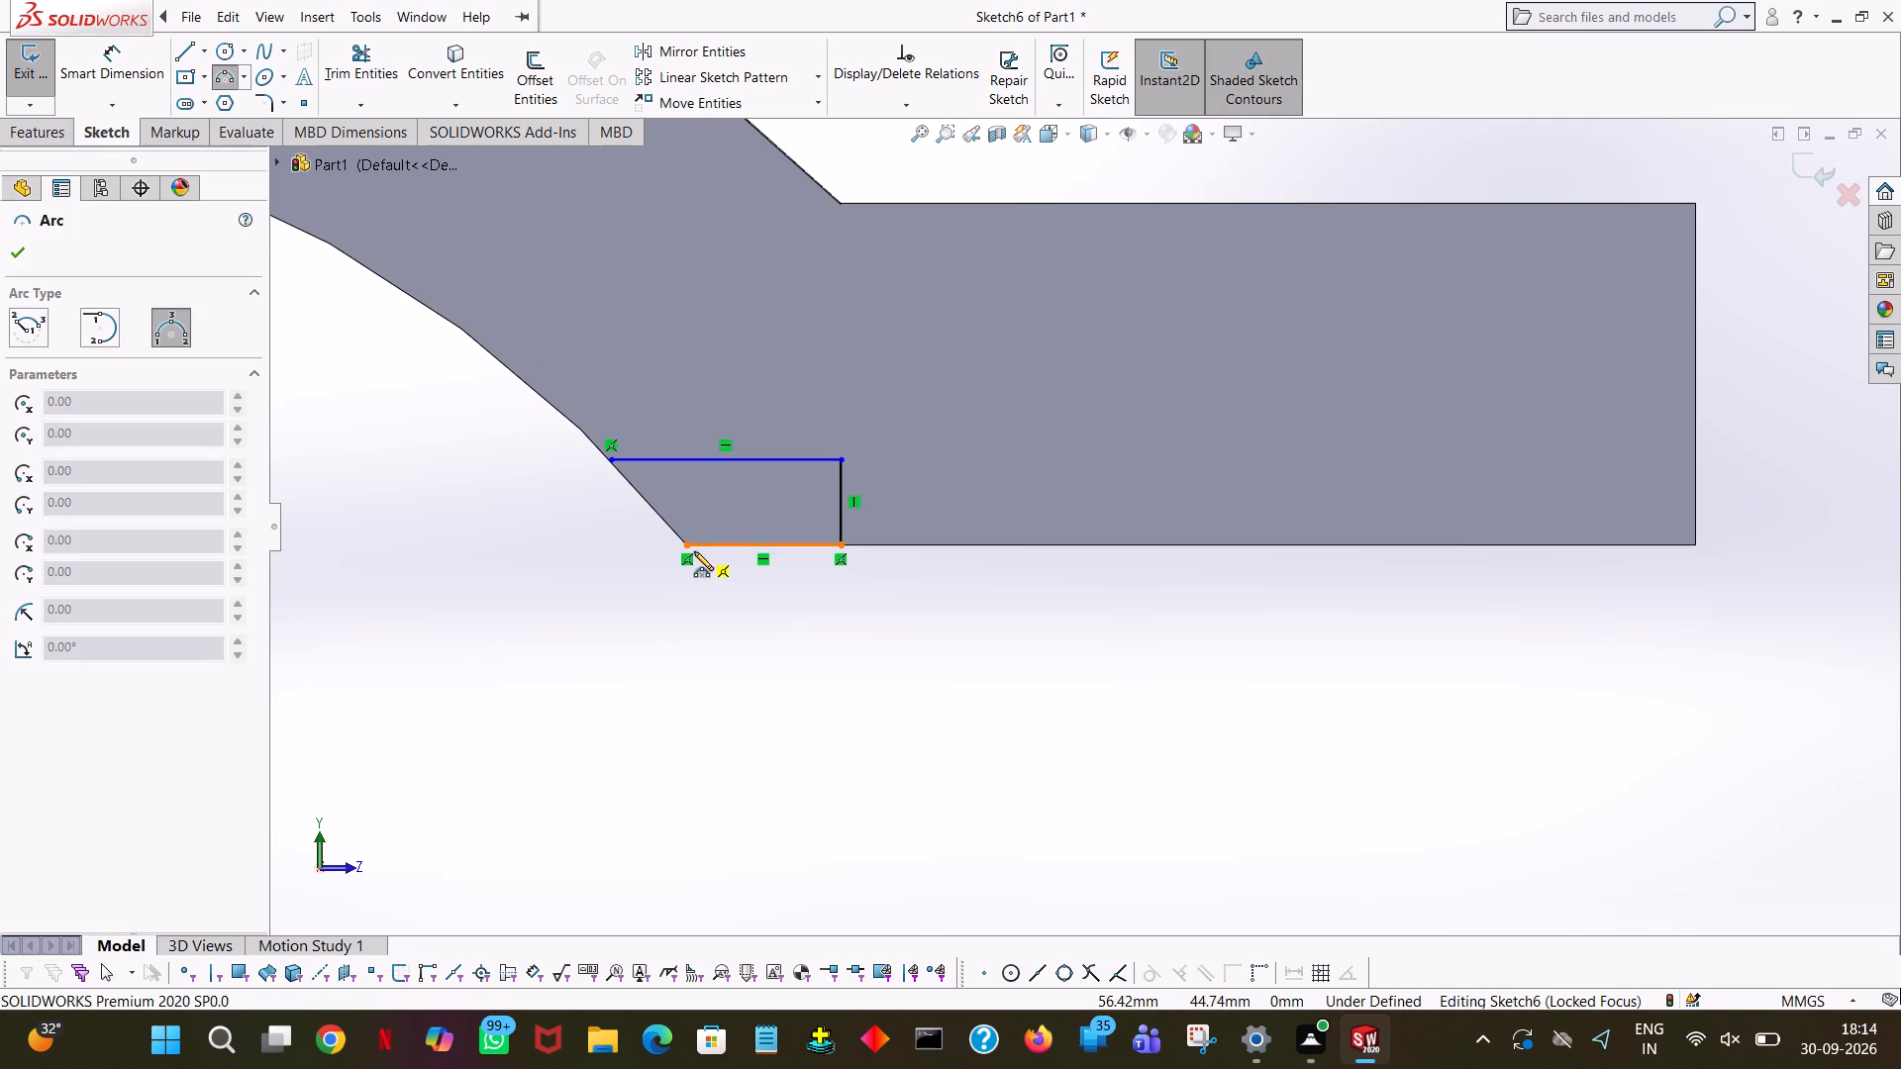
left_click(688, 546)
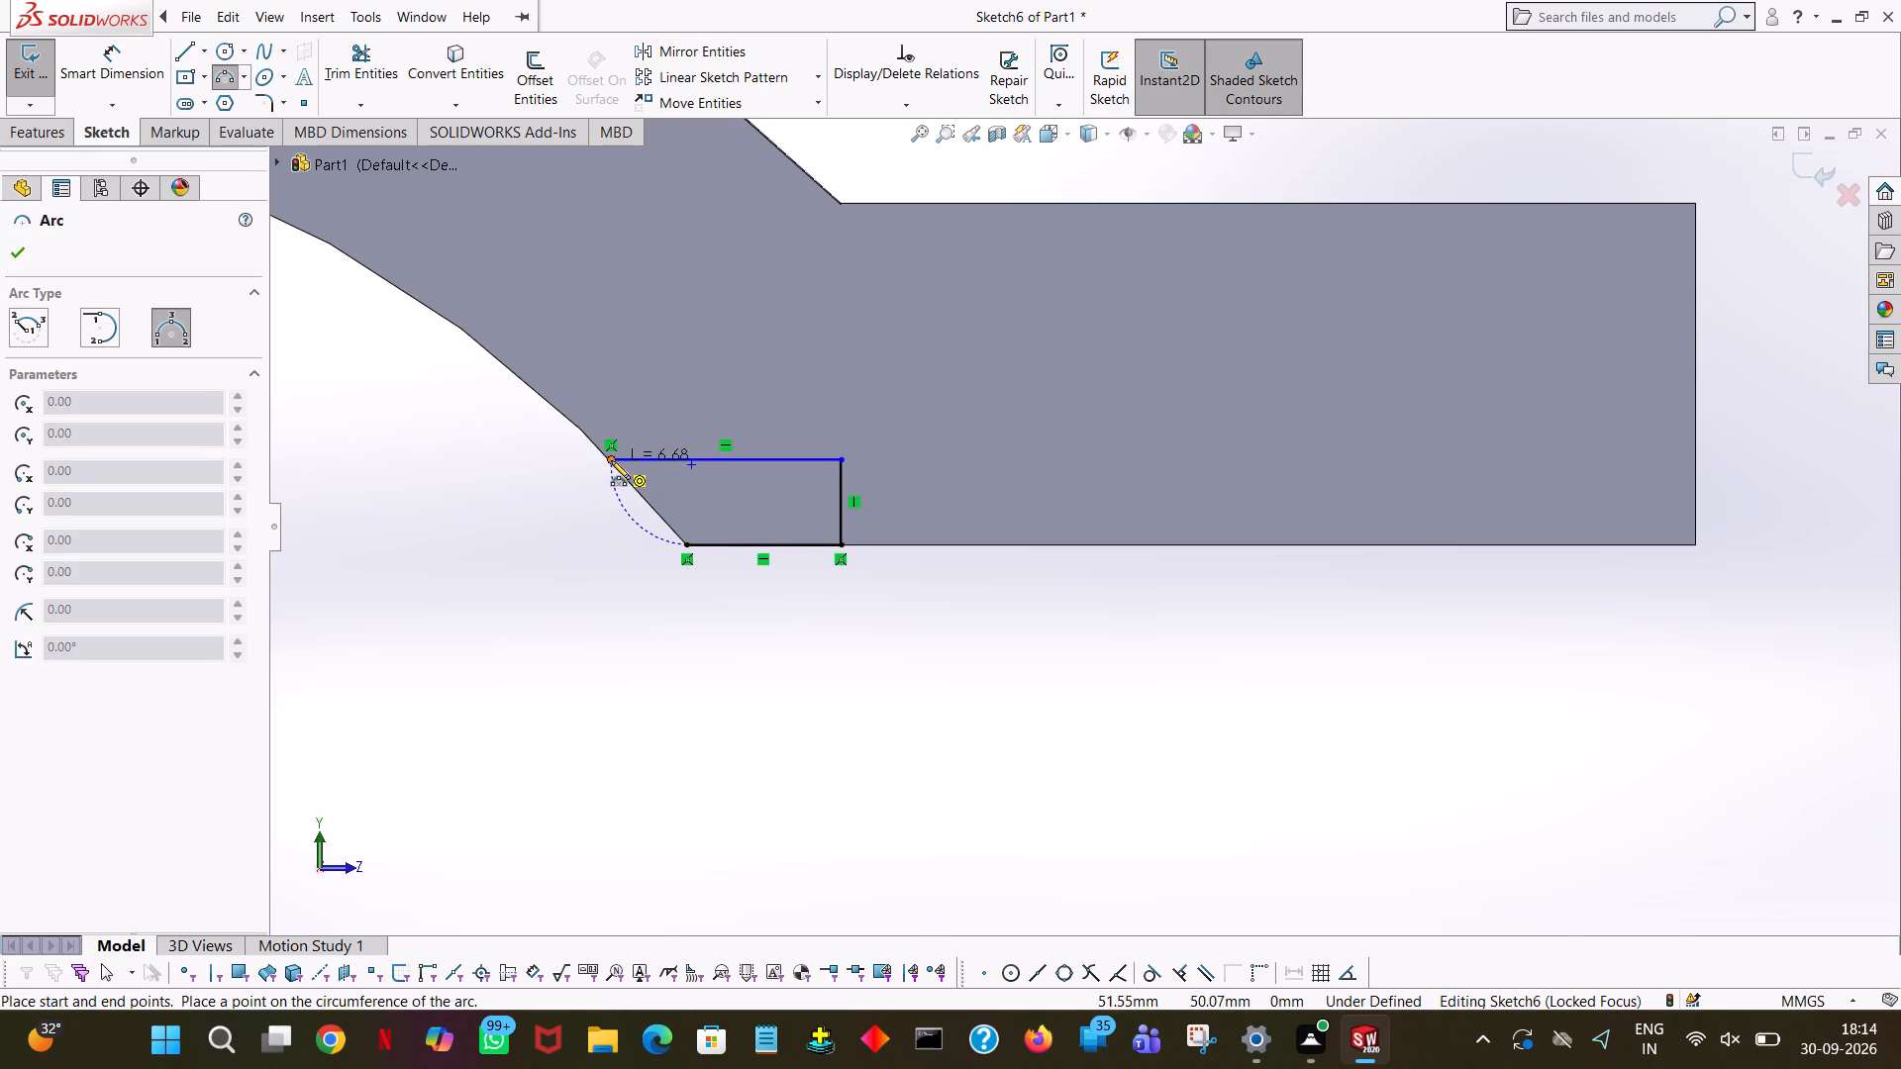
left_click(611, 460)
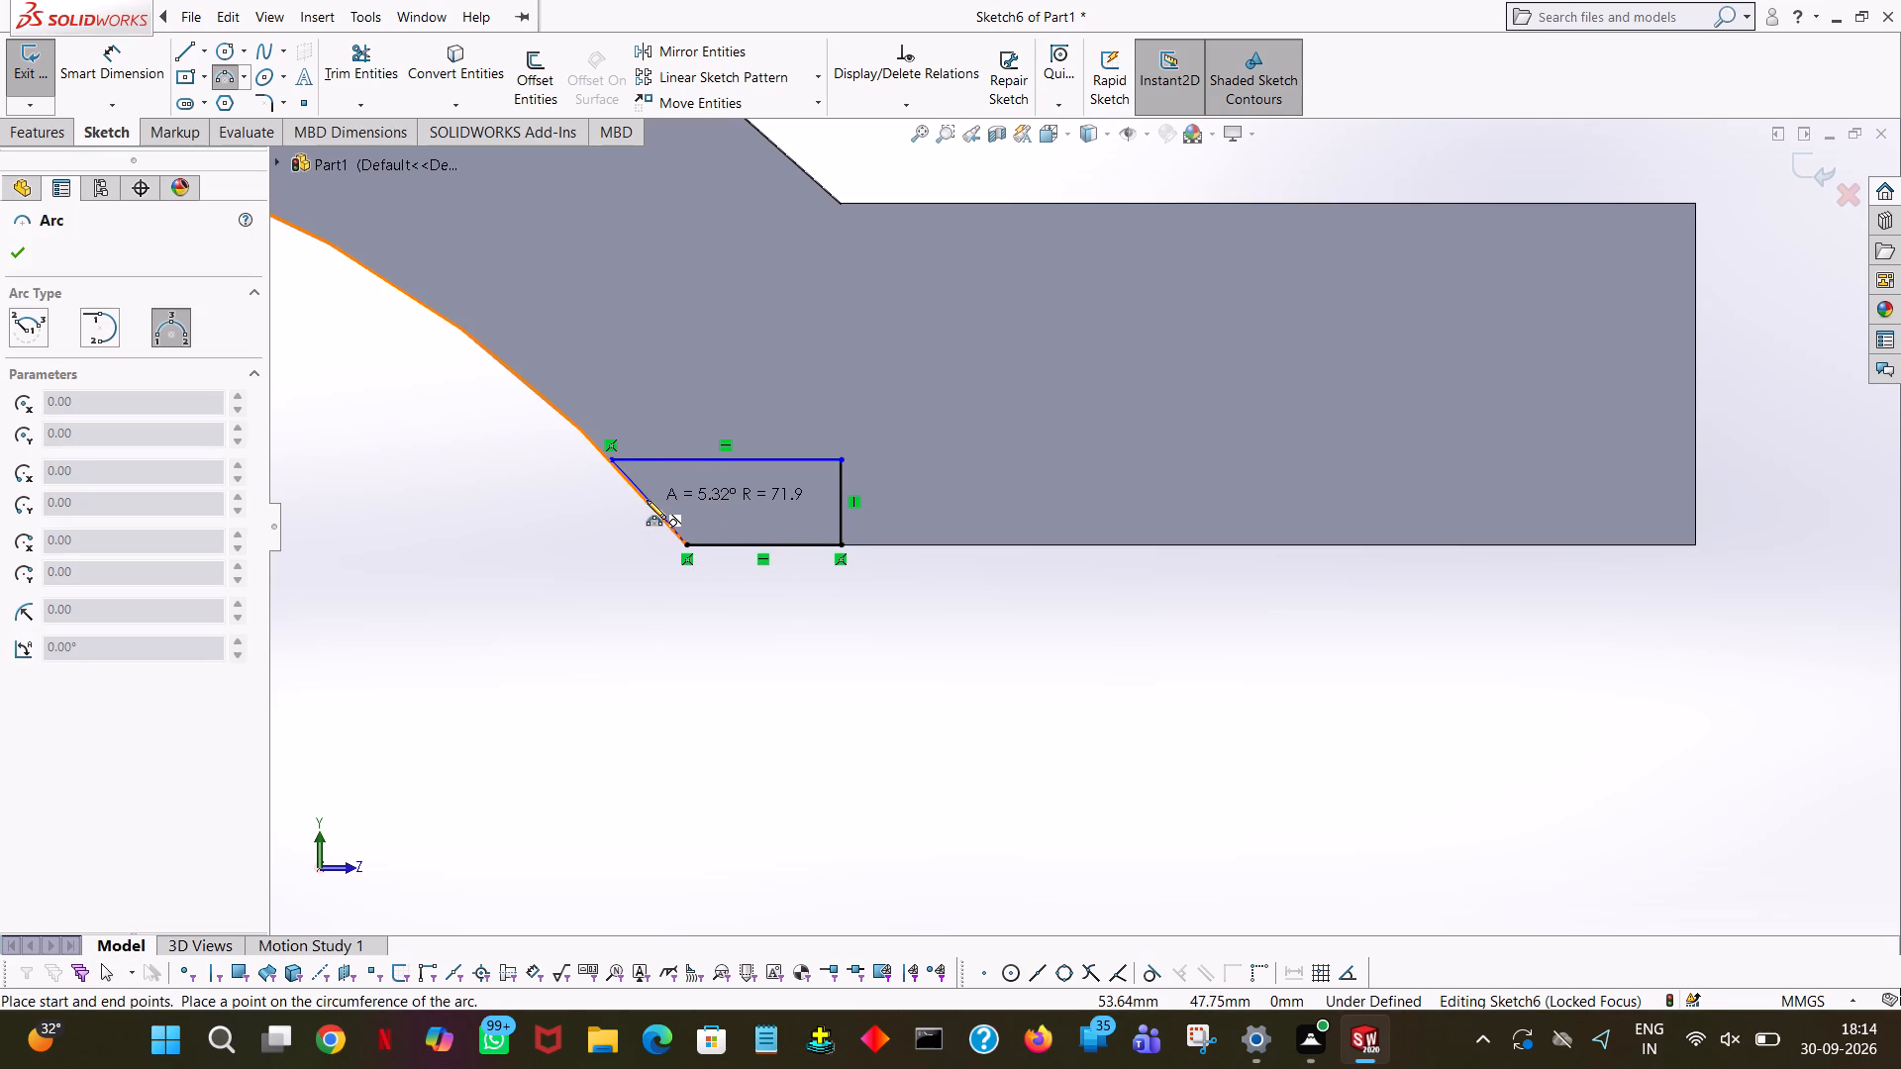
left_click(647, 500)
right_click(647, 500)
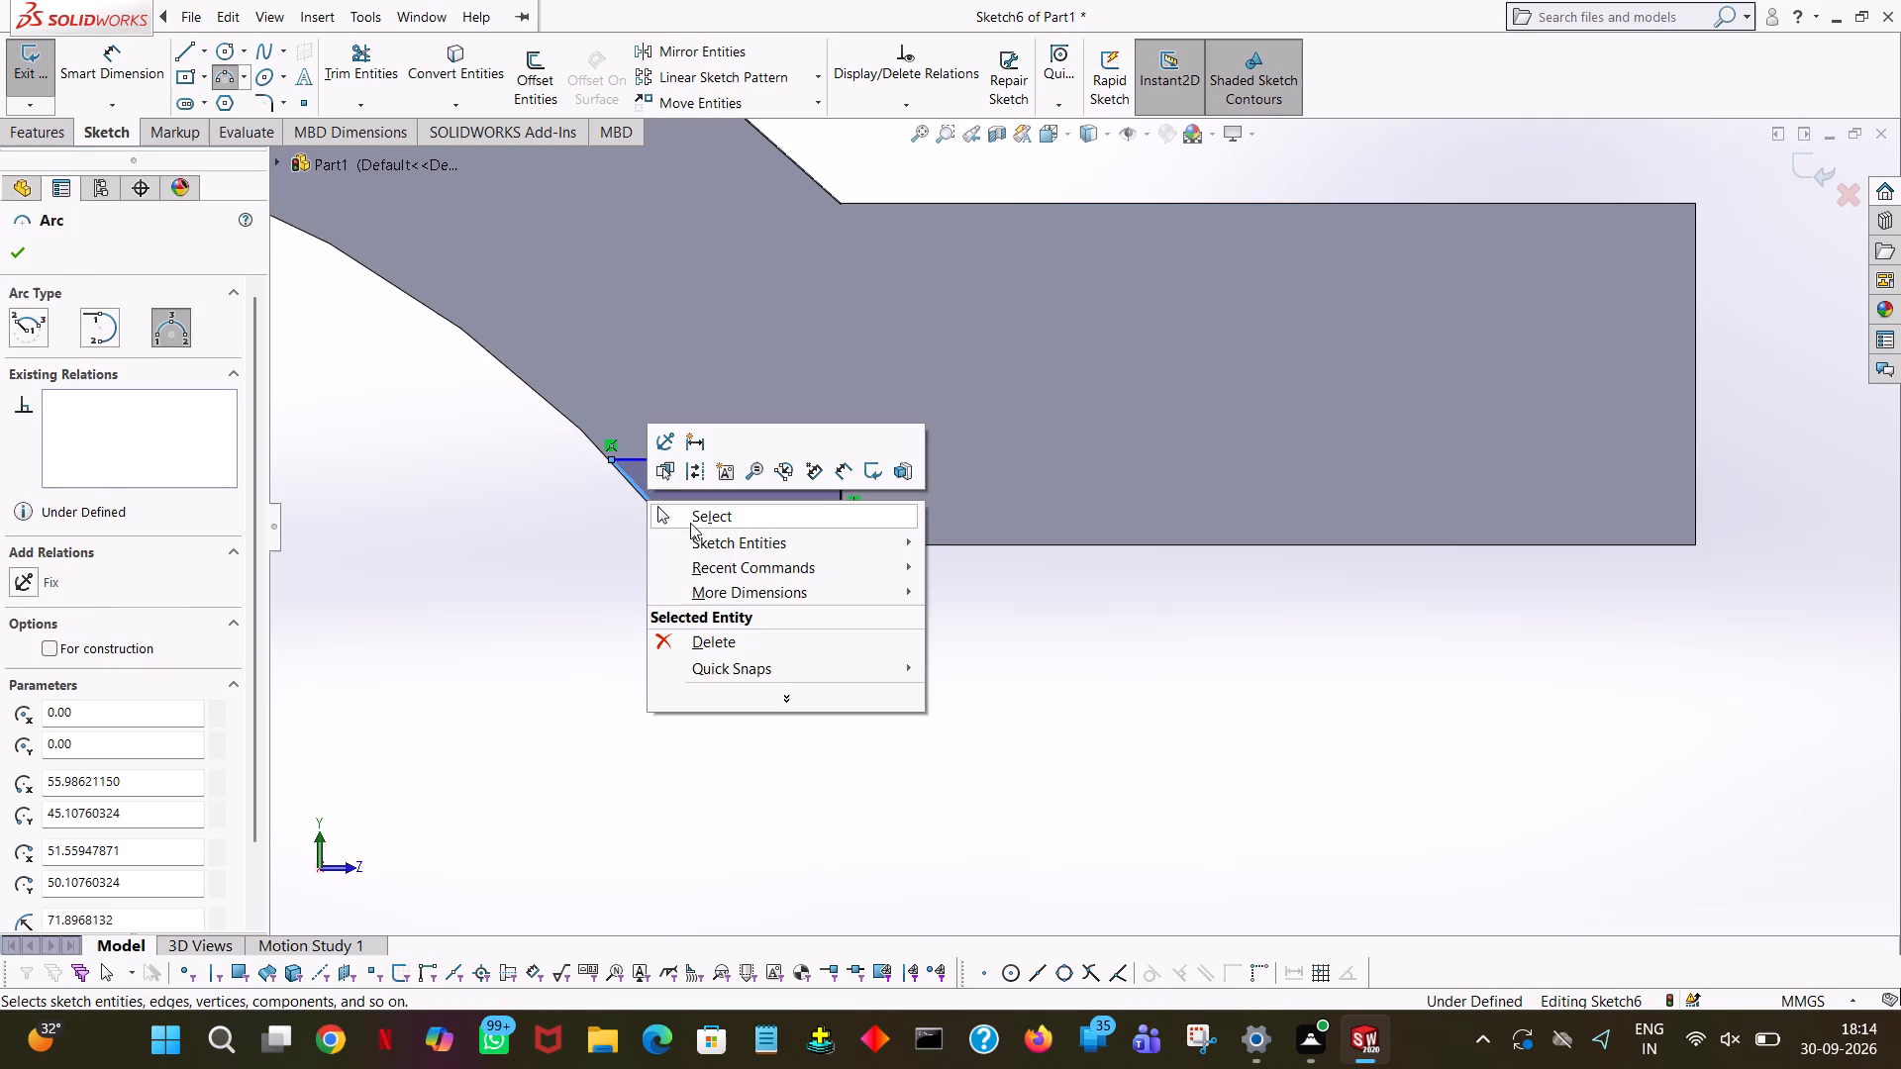
left_click(690, 523)
left_click(961, 665)
Extrude the small closed profile 75 mm in the reversed direction, across the gap between arched shell and flange recess, with the result merged.
left_click(11, 129)
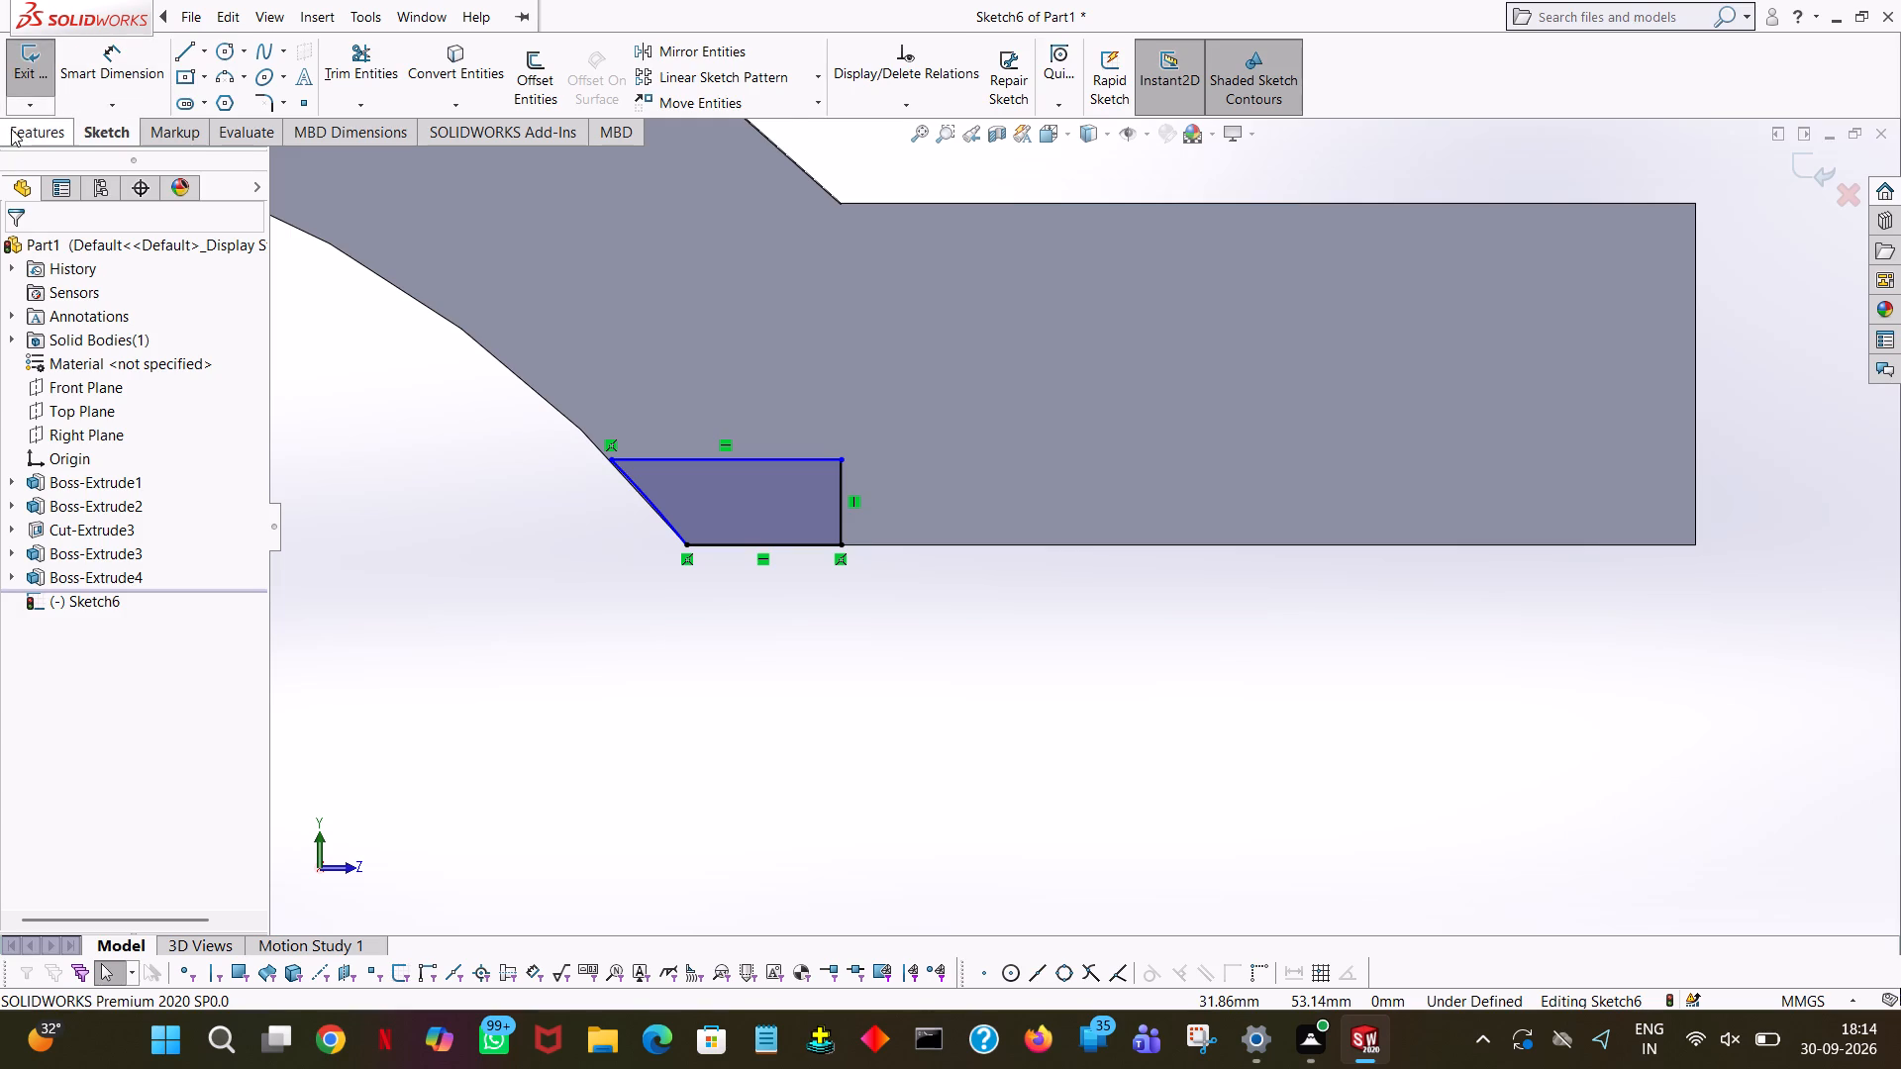
left_click(27, 104)
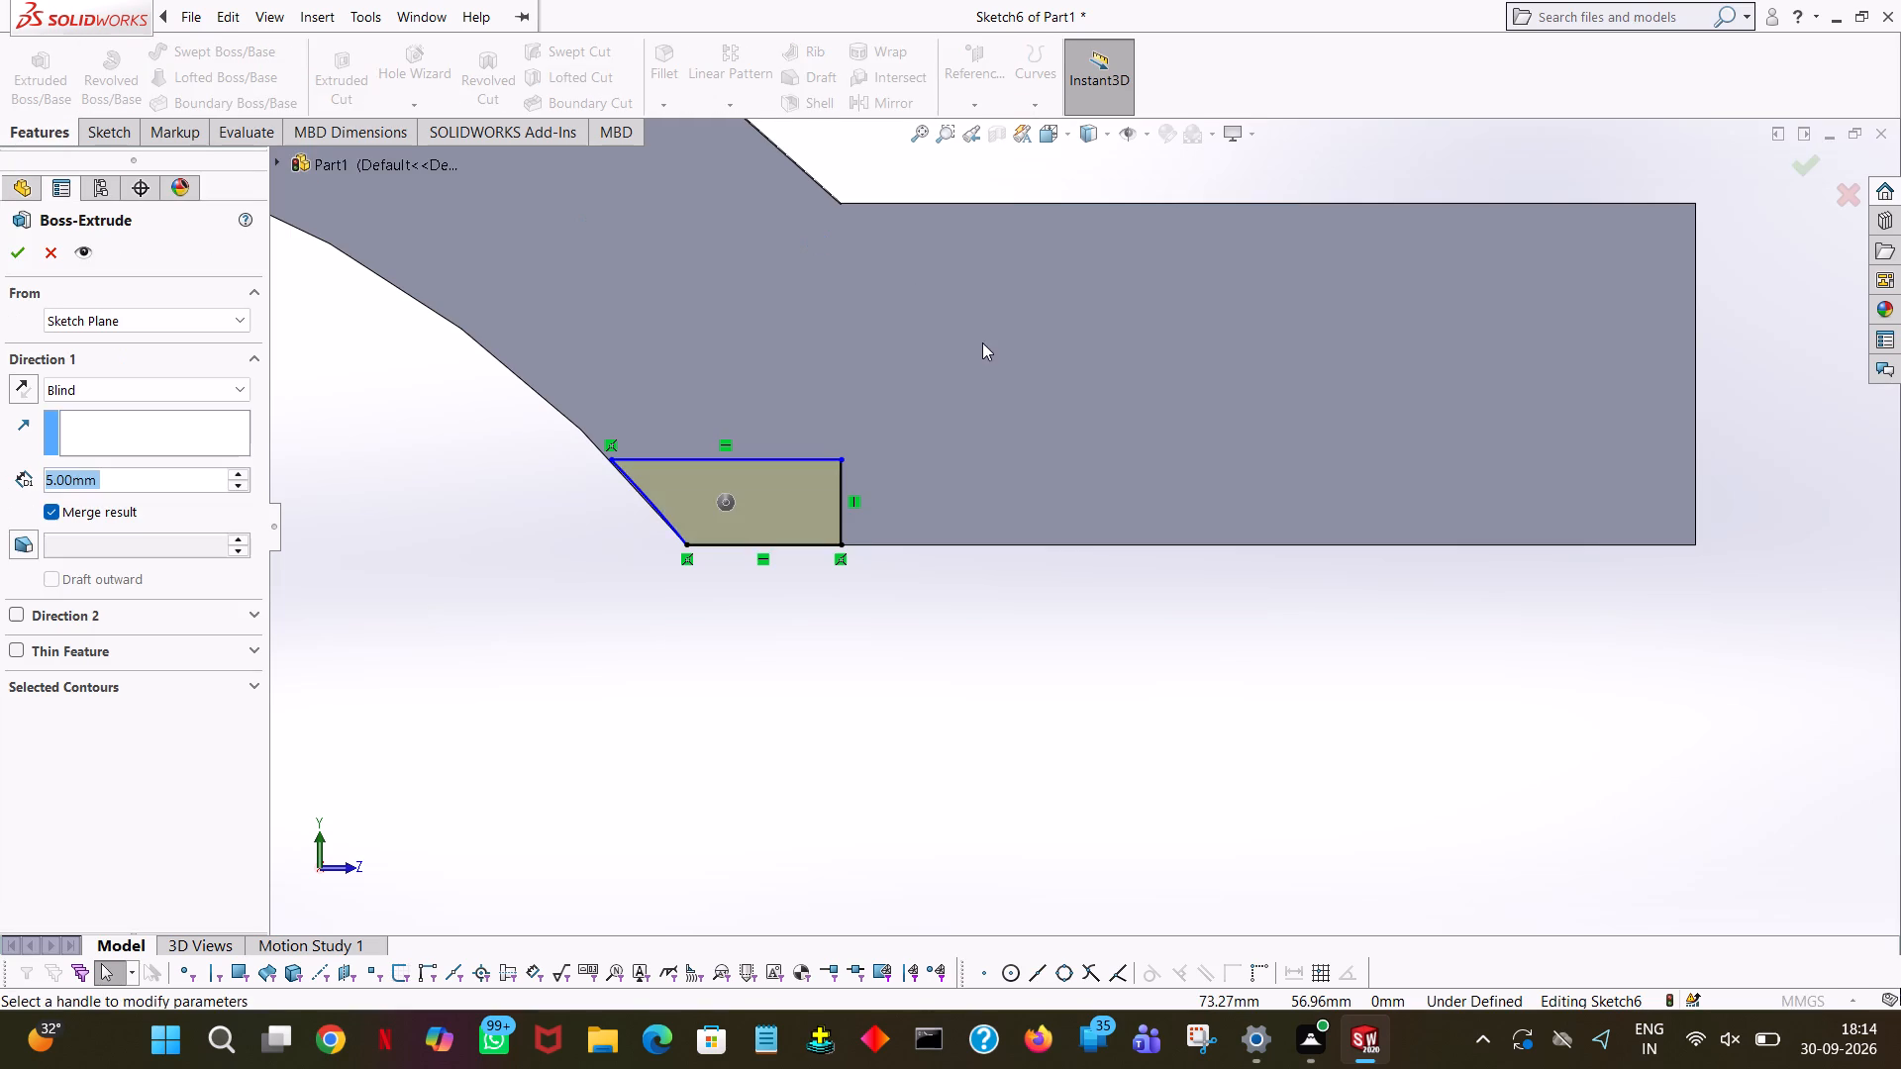
middle_click_drag(982, 342, 957, 483)
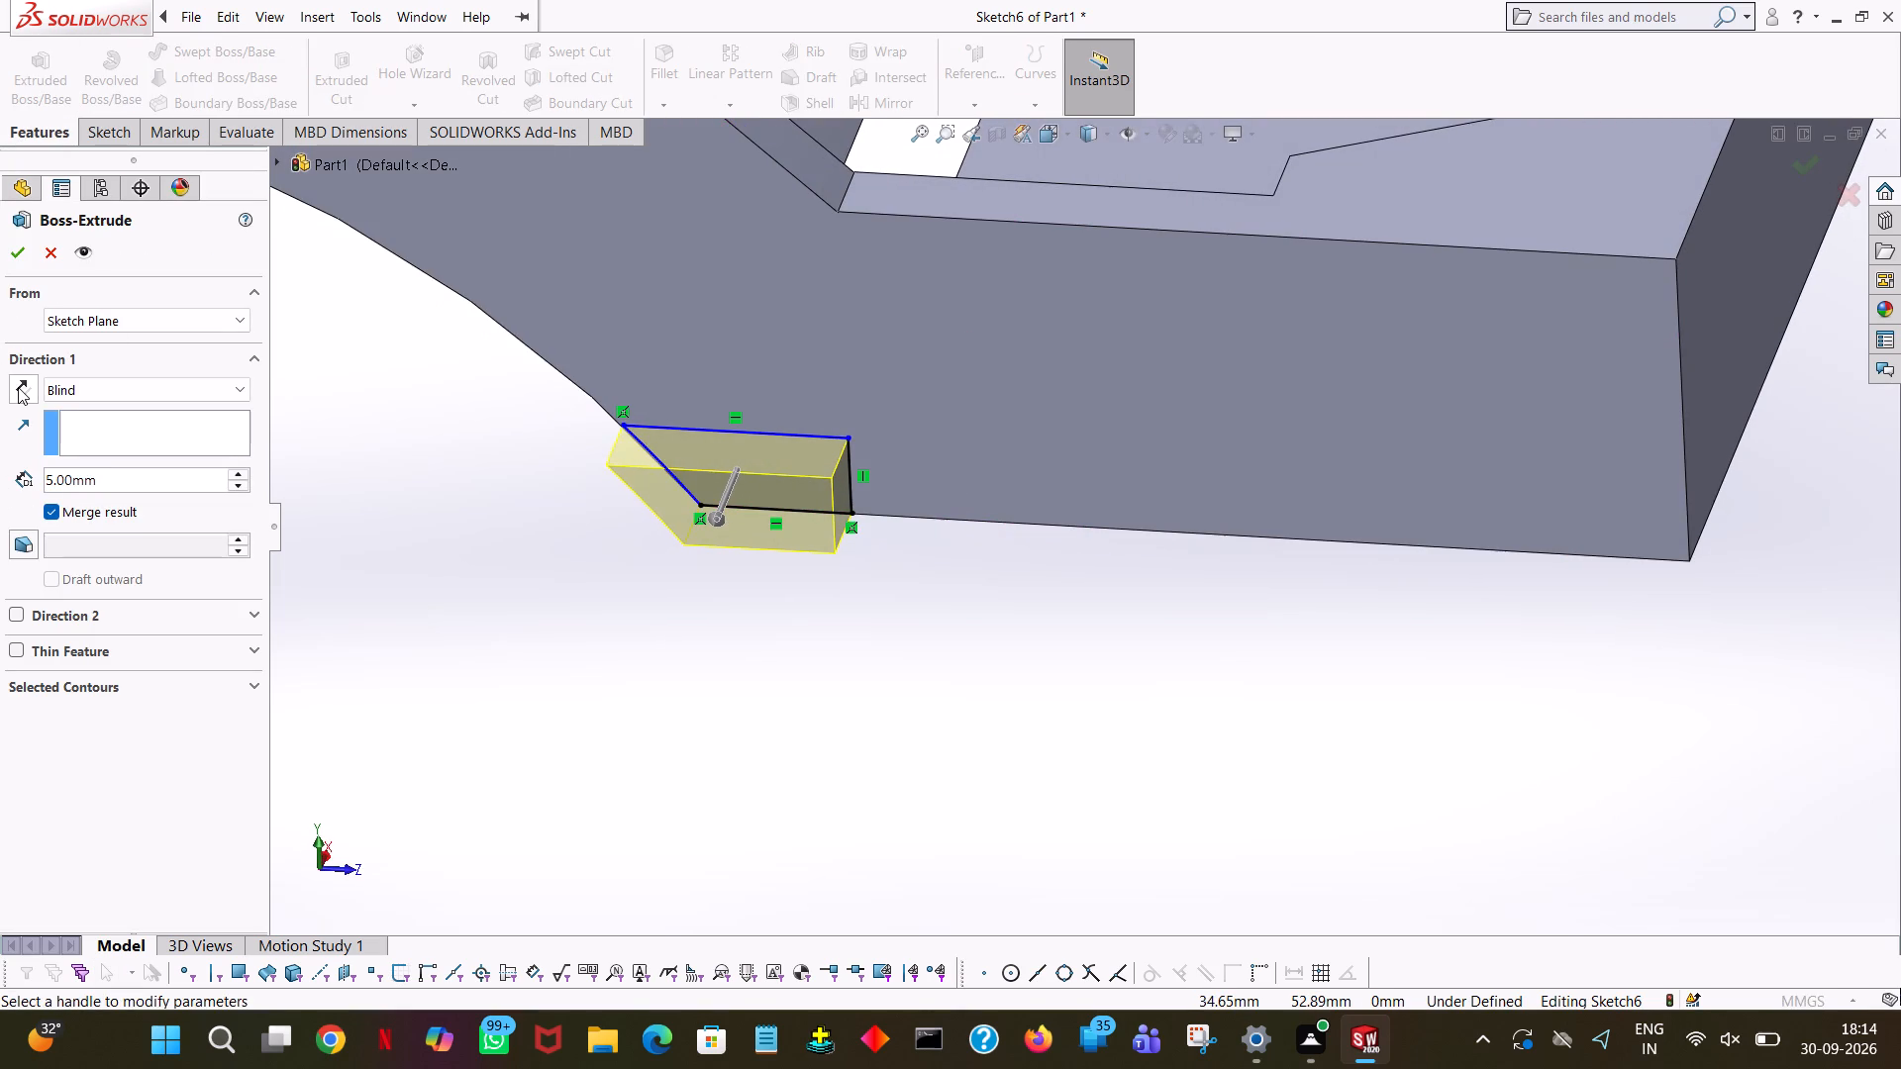
left_click(18, 387)
middle_click_drag(1096, 281, 1088, 340)
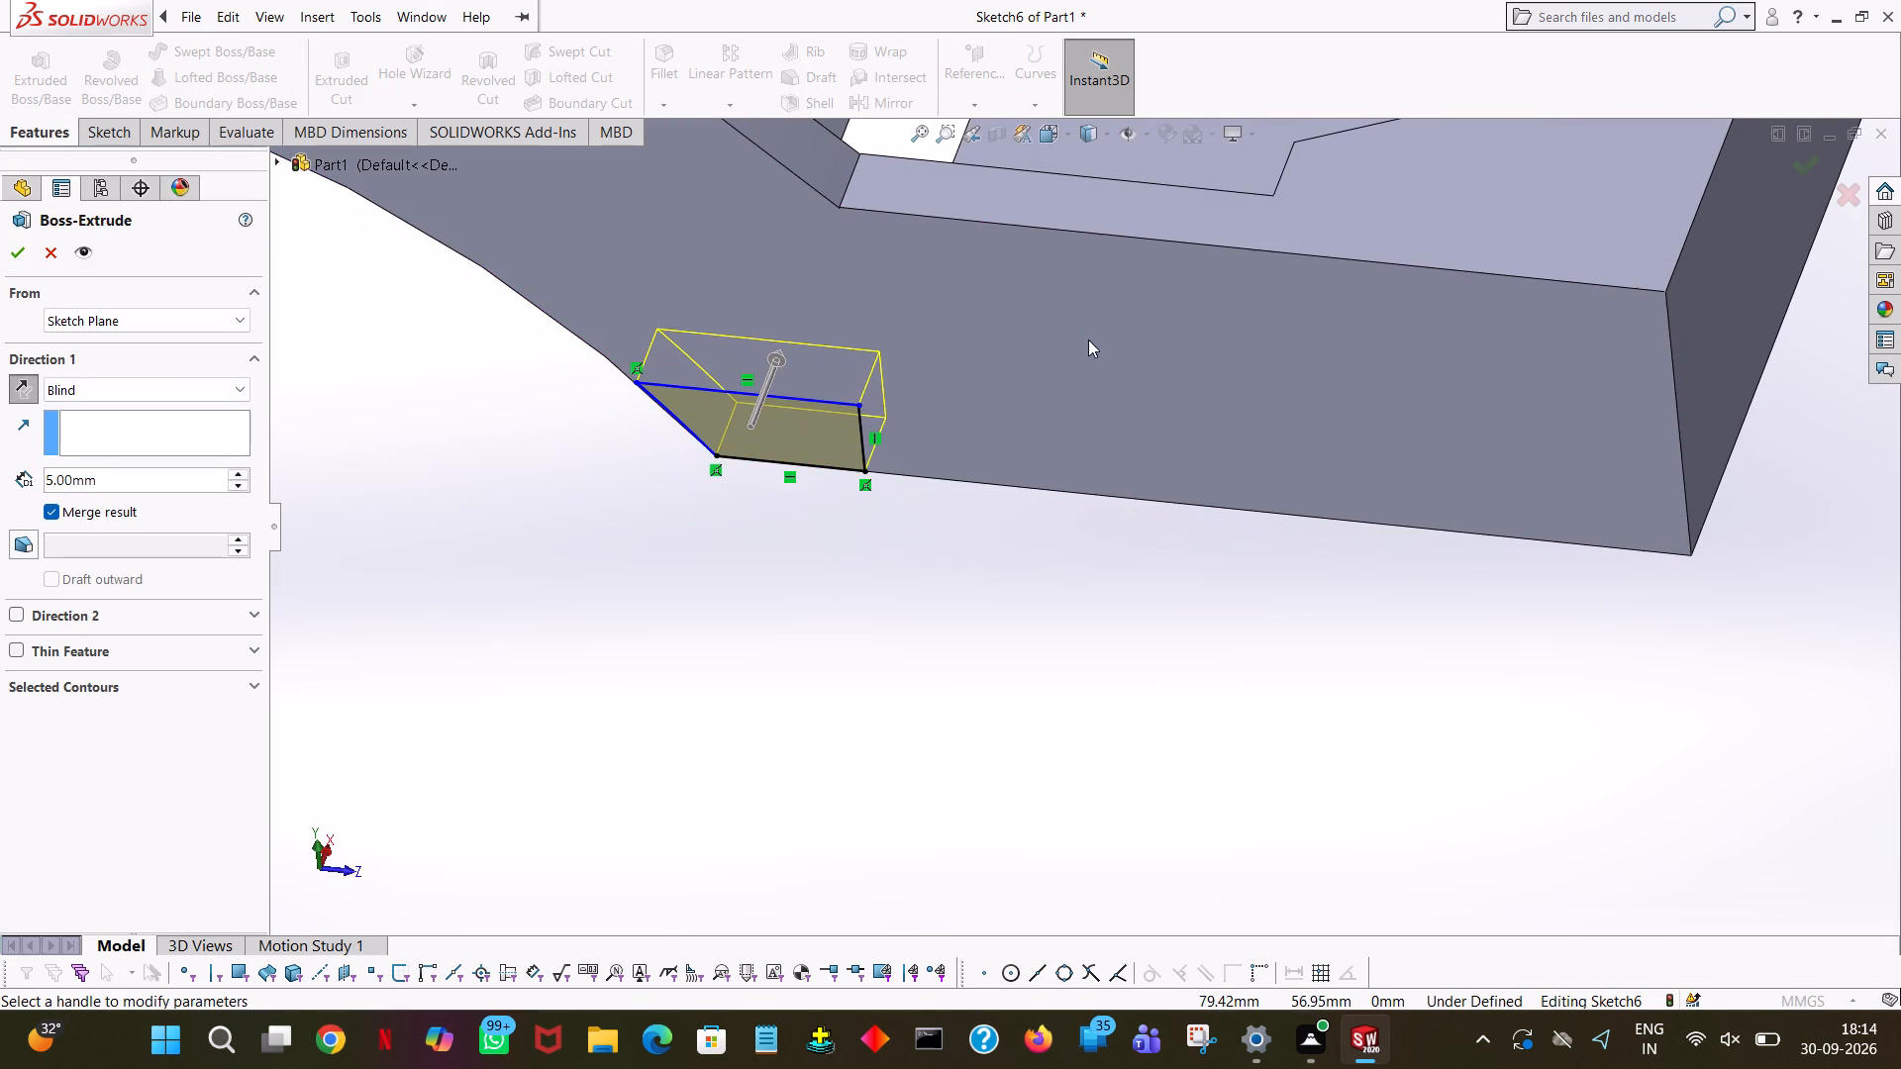
scroll(1157, 323, "down", 5, "ctrl")
scroll(1157, 323, "up", 12, "ctrl")
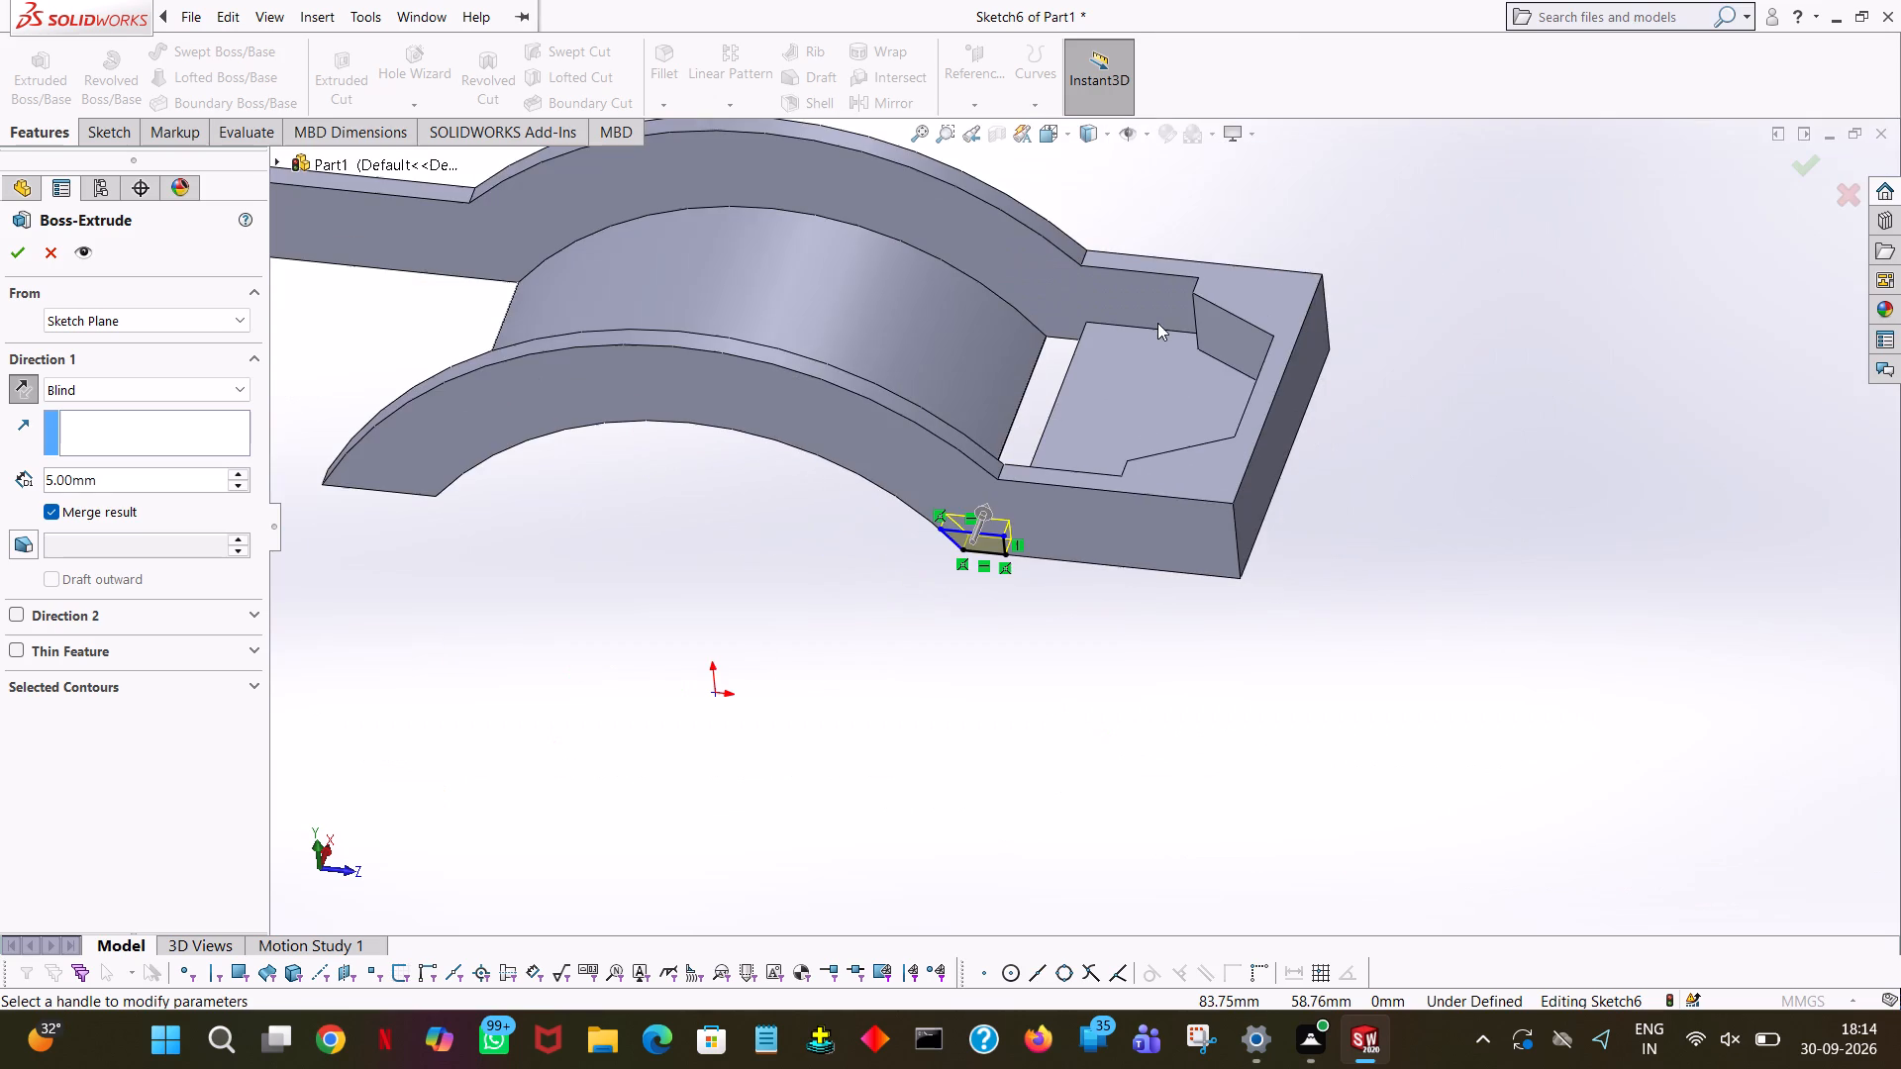
middle_click_drag(1337, 409, 1319, 670)
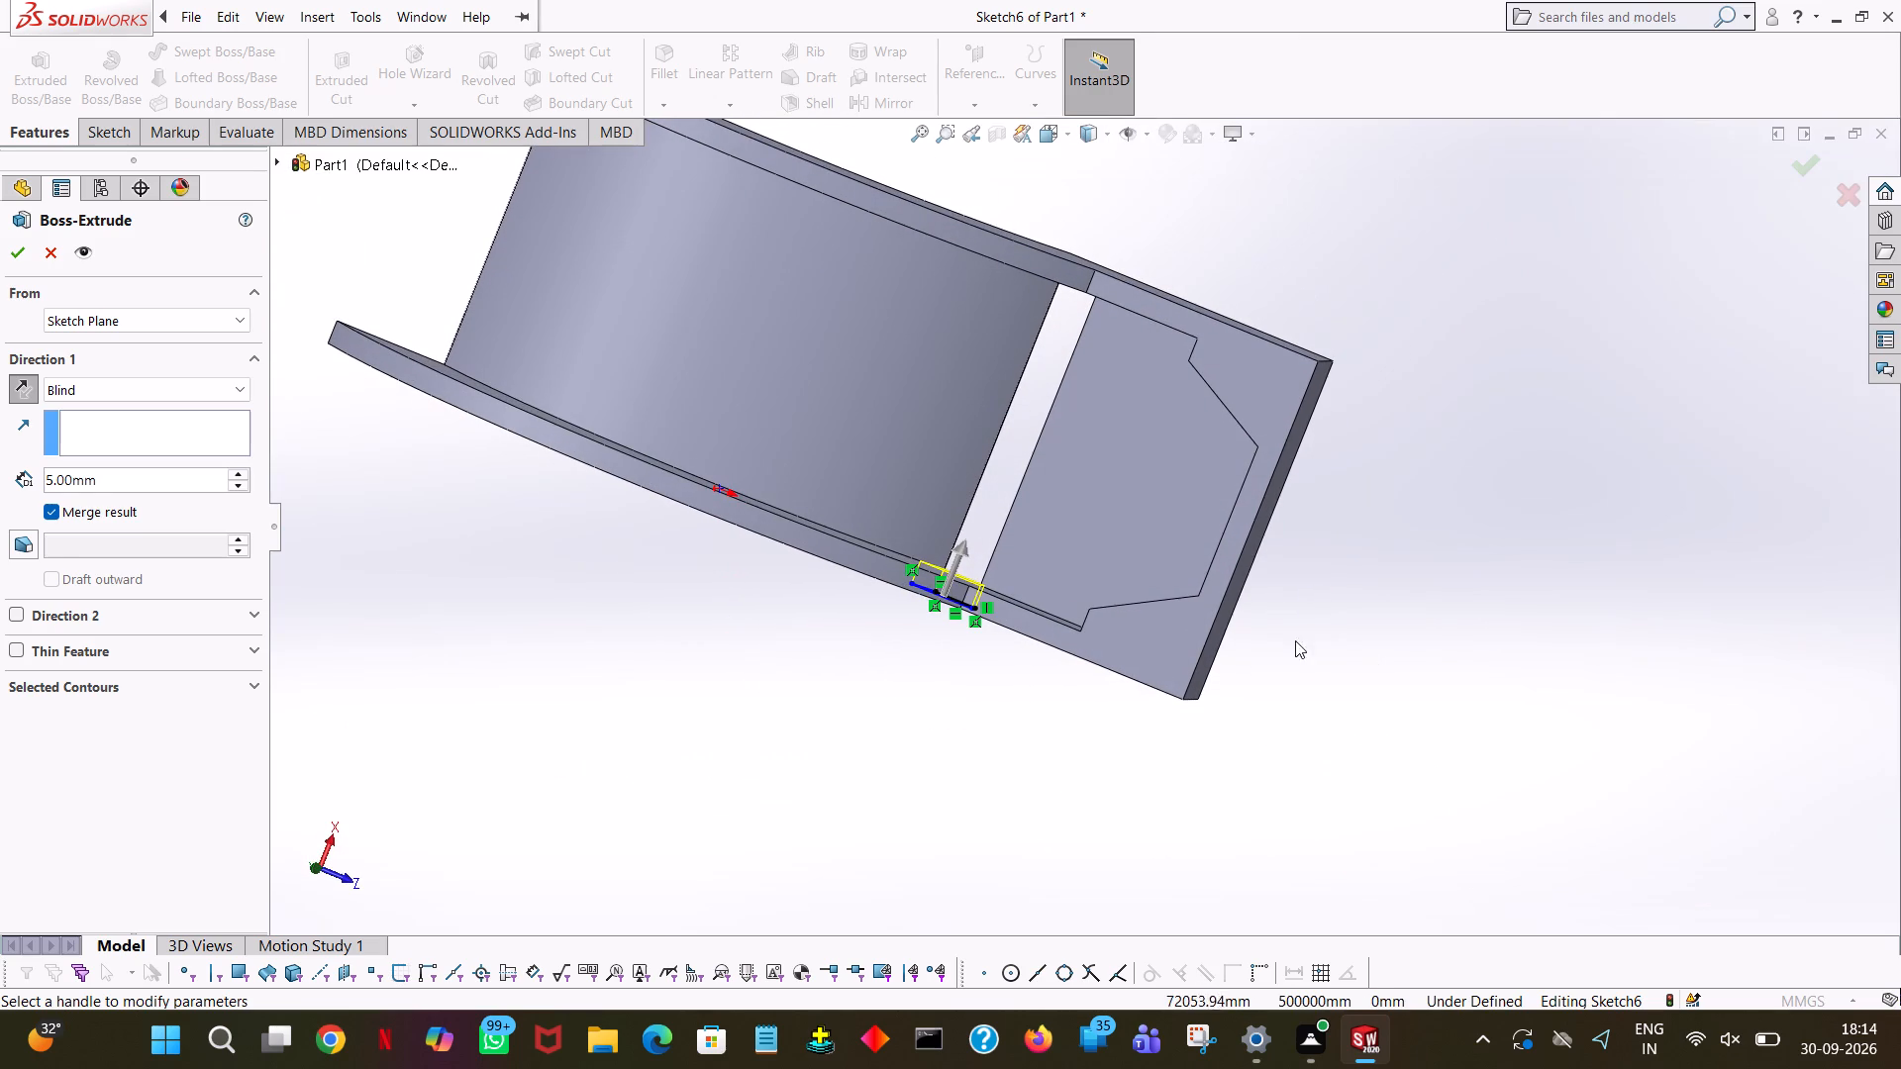
triple_click(242, 471)
triple_click(239, 473)
left_click(239, 473)
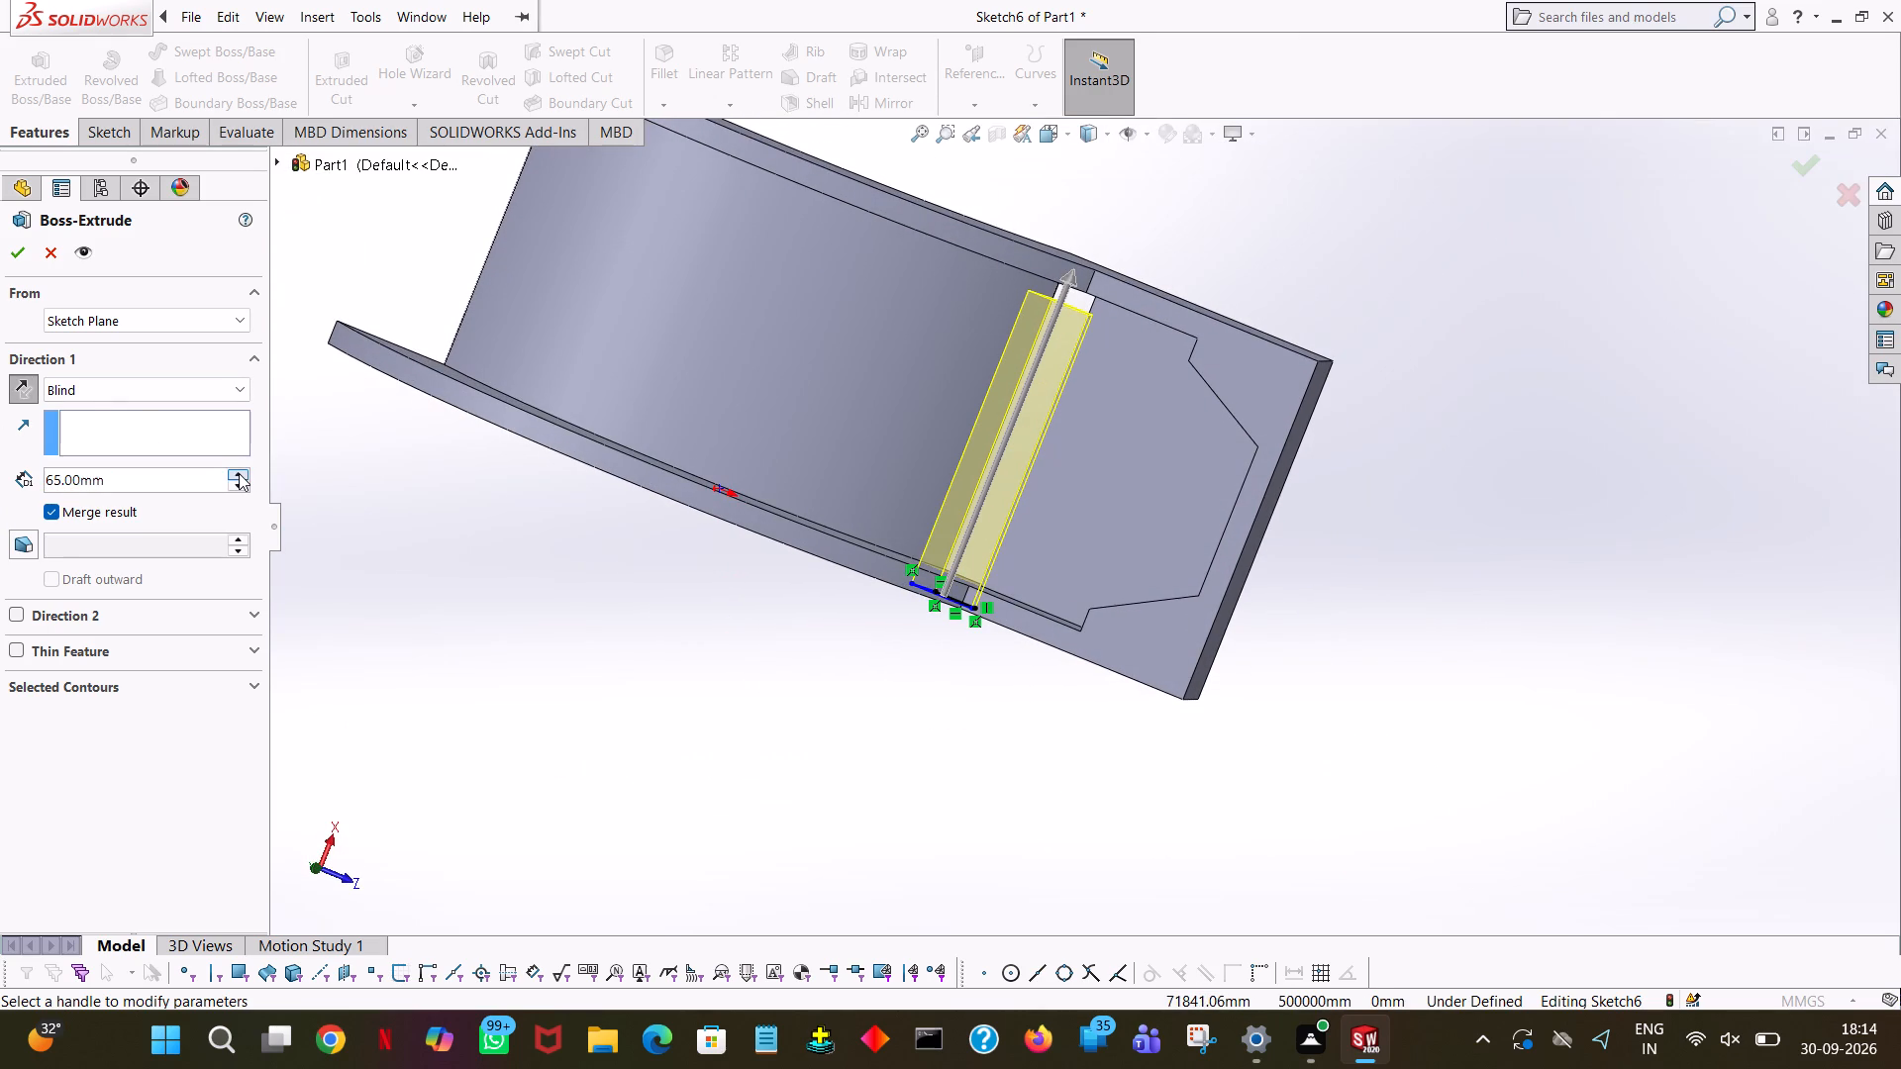
middle_click_drag(1302, 329, 1275, 356)
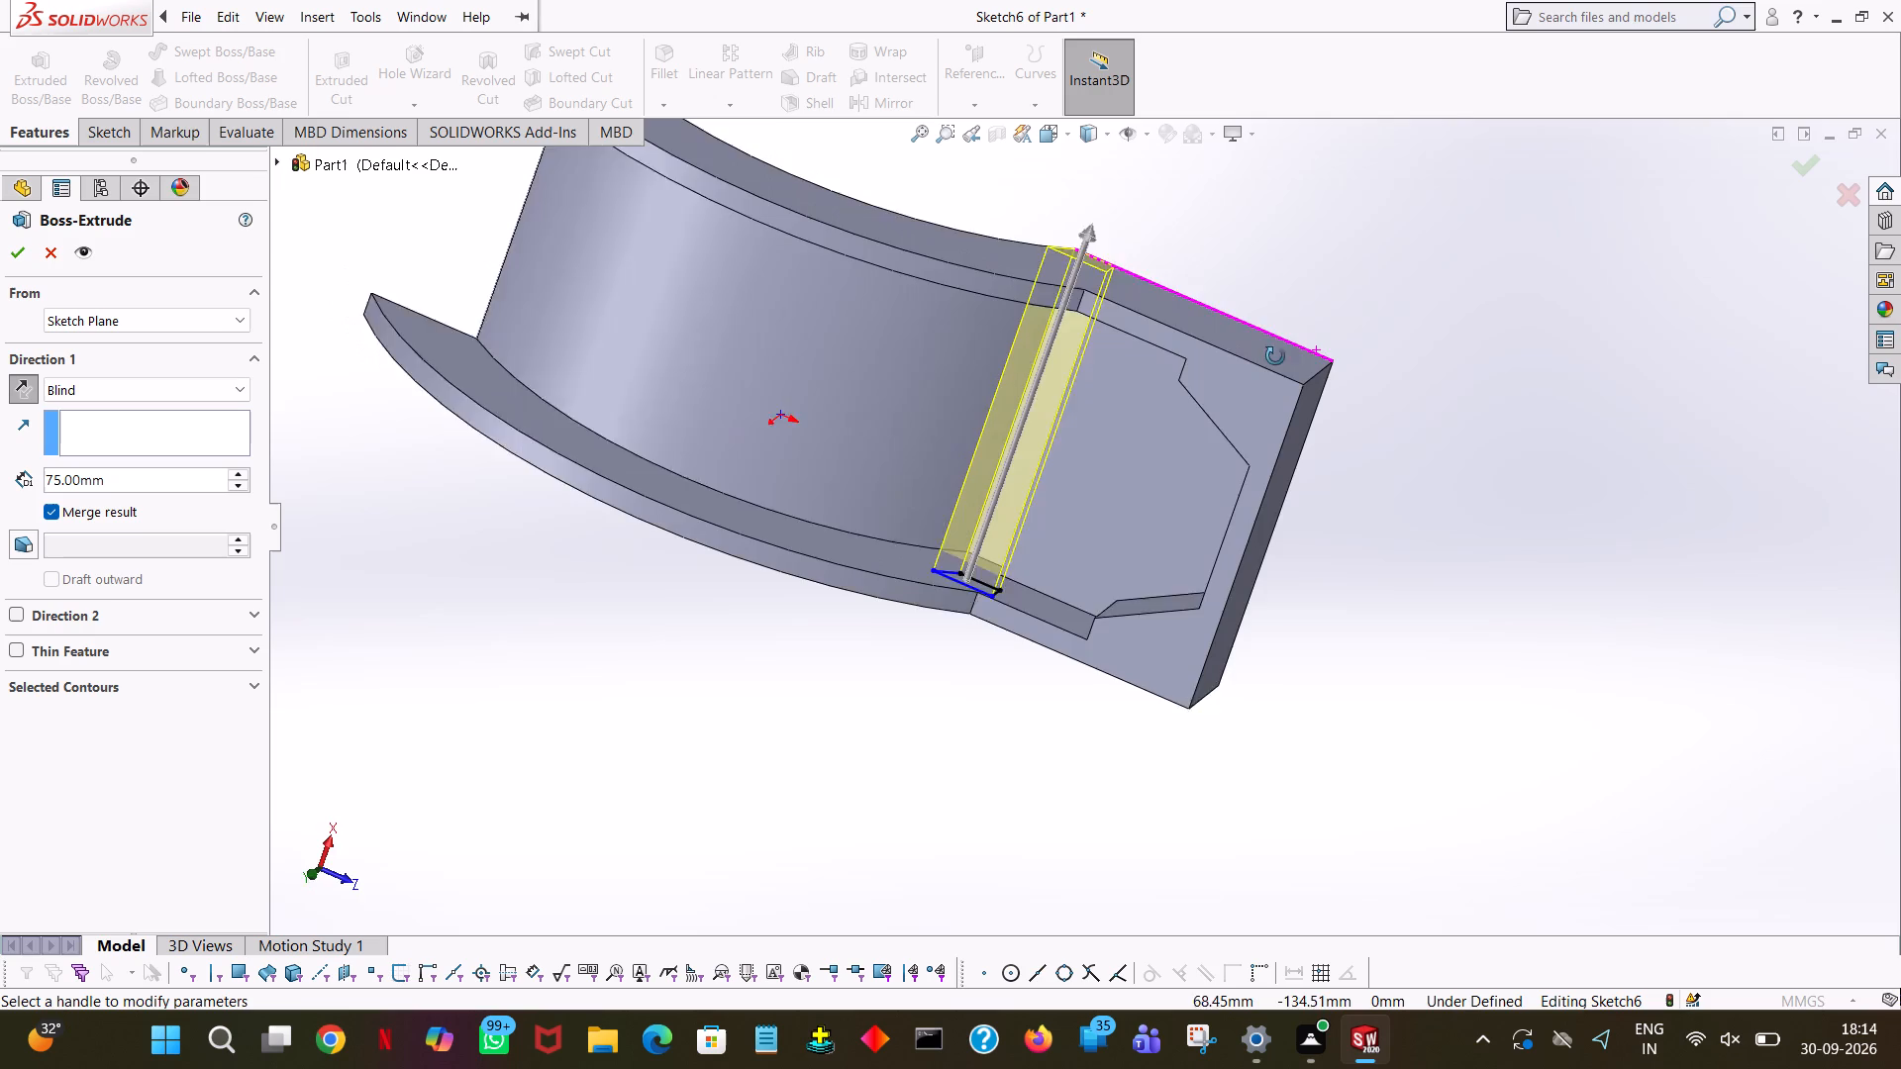
middle_click_drag(1275, 356, 1296, 227)
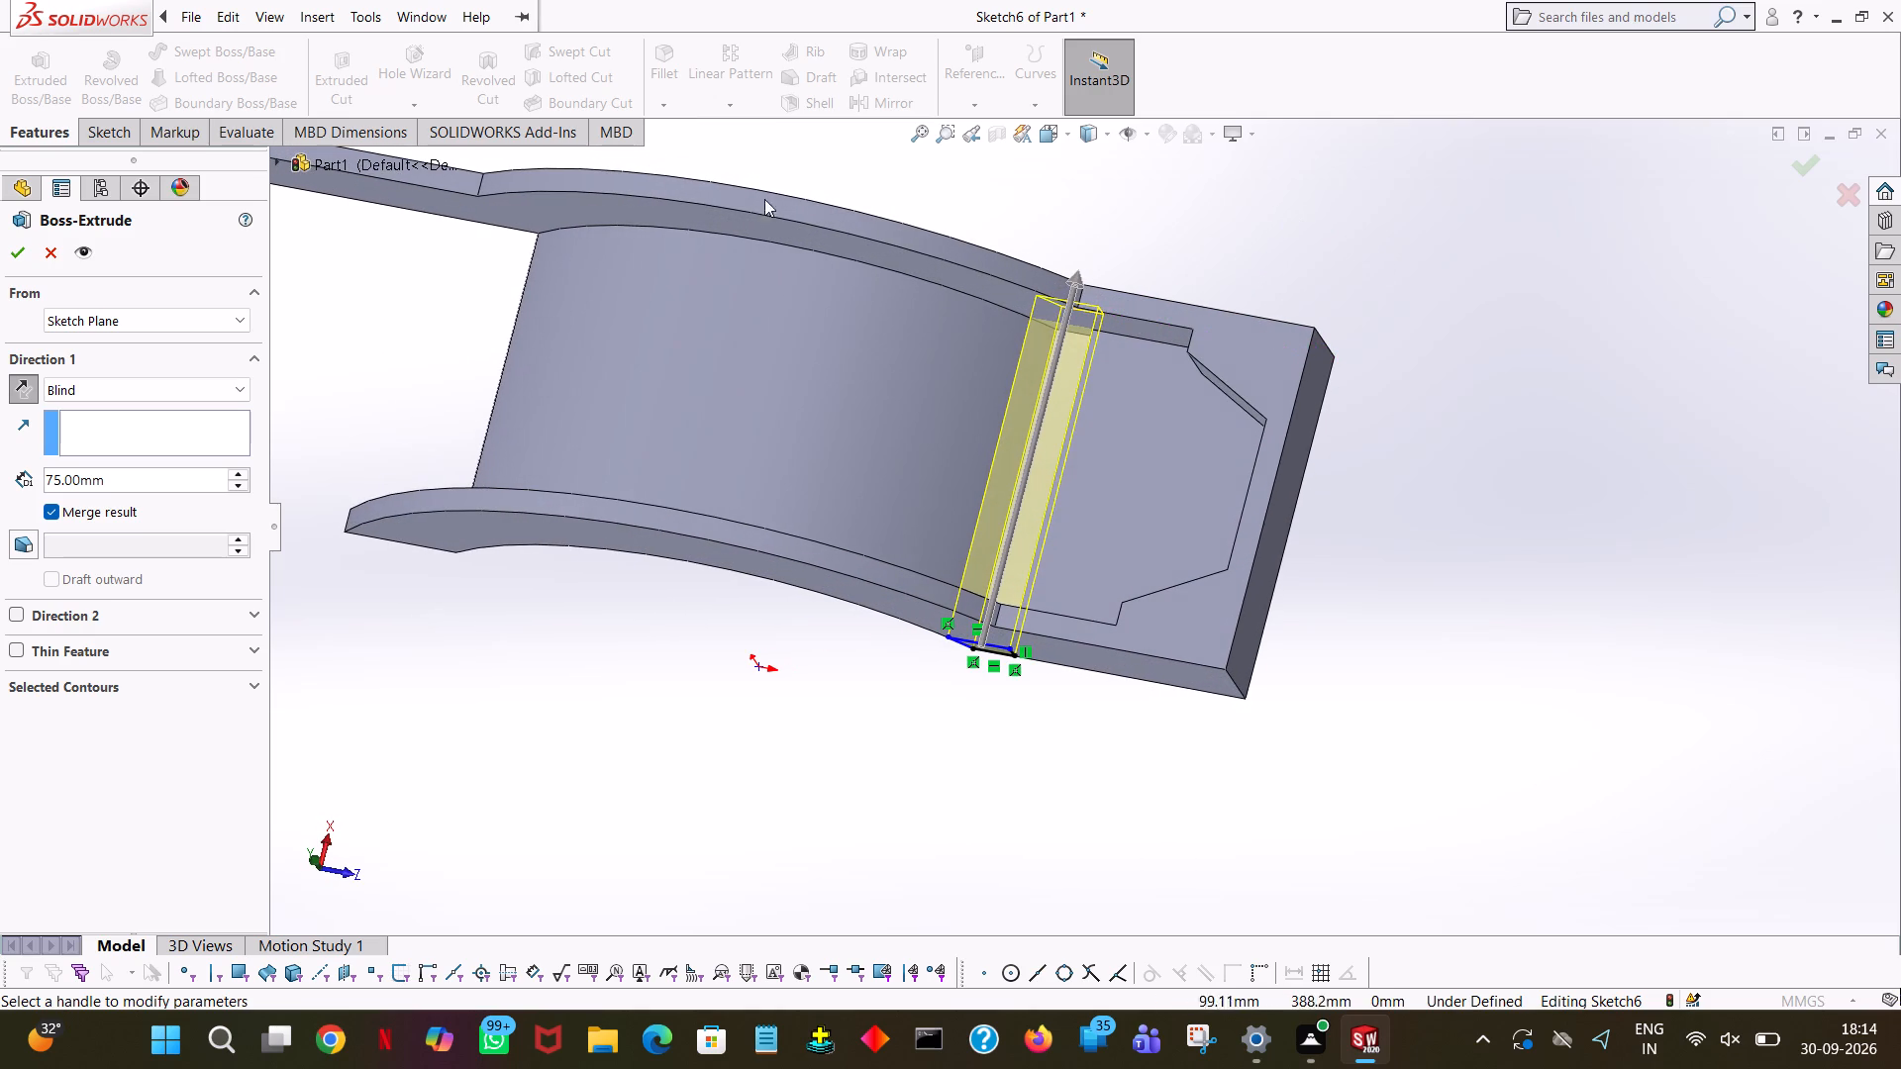
left_click(10, 246)
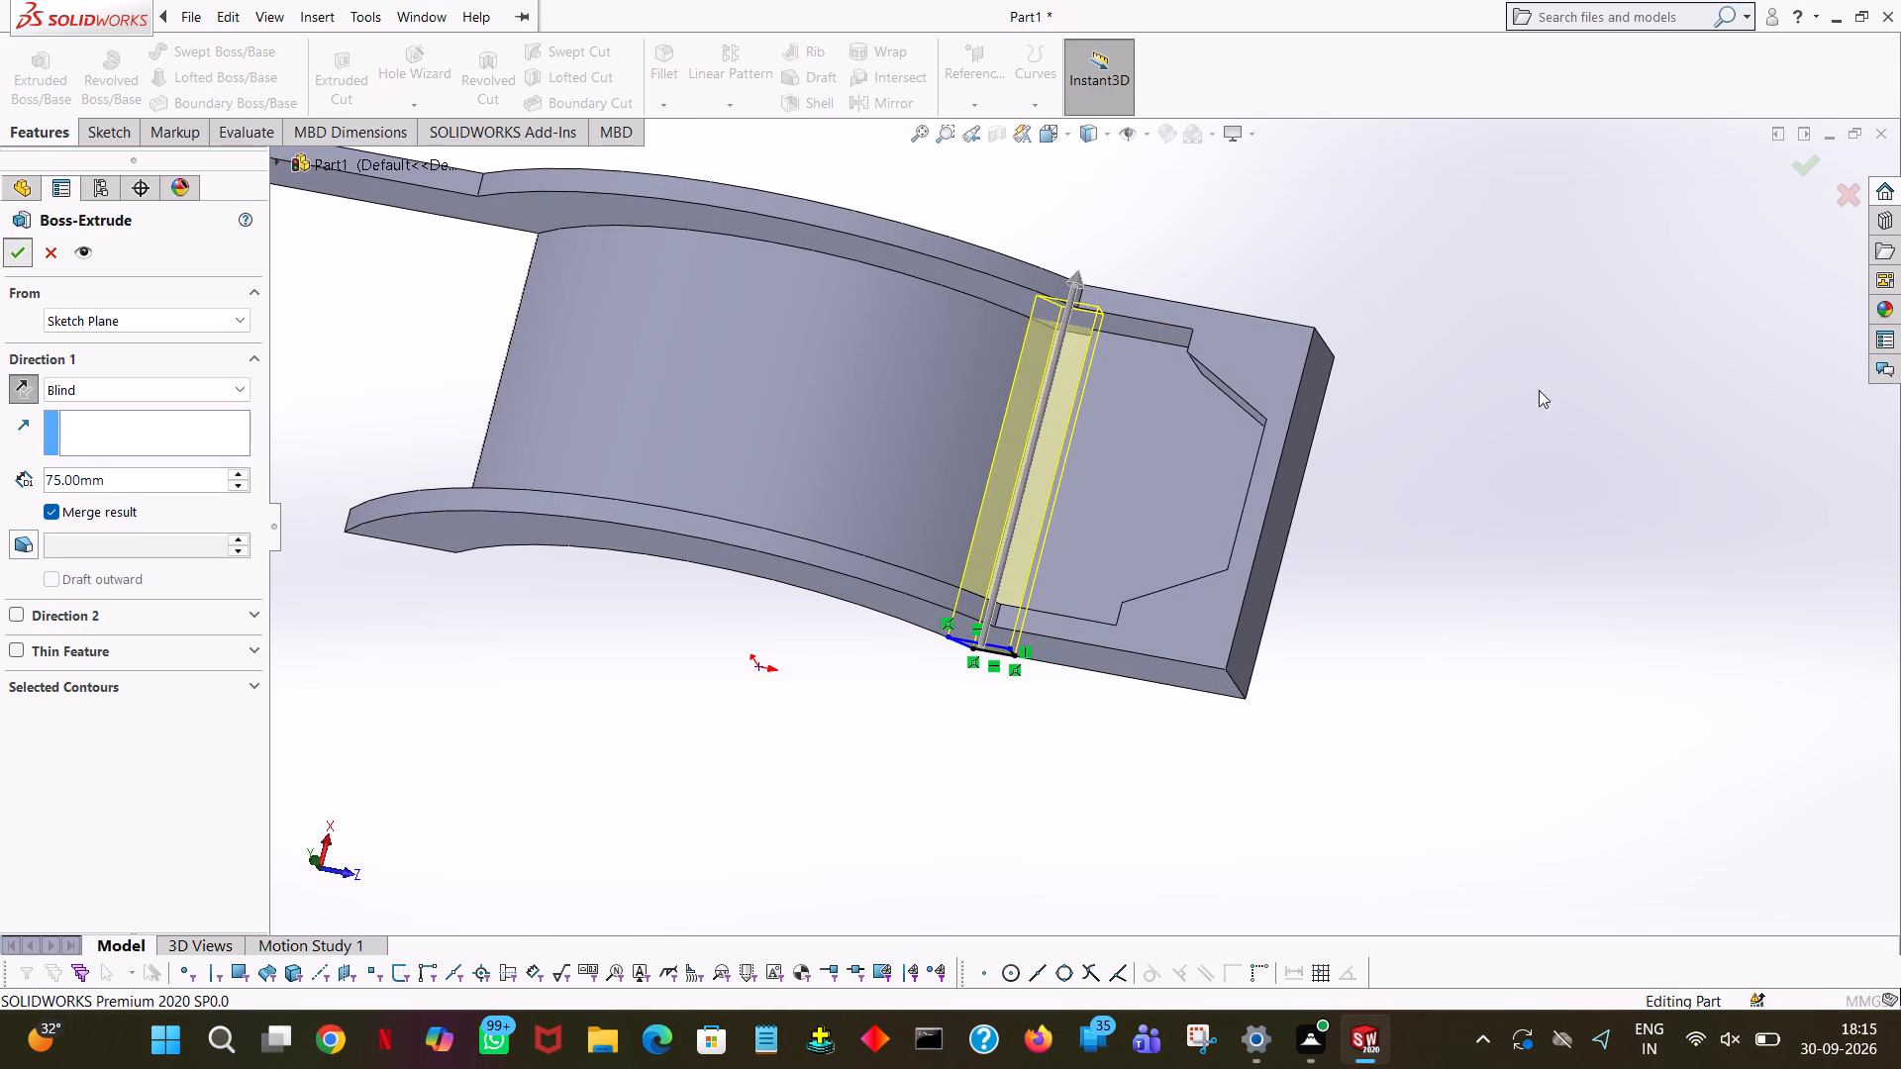
left_click(1558, 400)
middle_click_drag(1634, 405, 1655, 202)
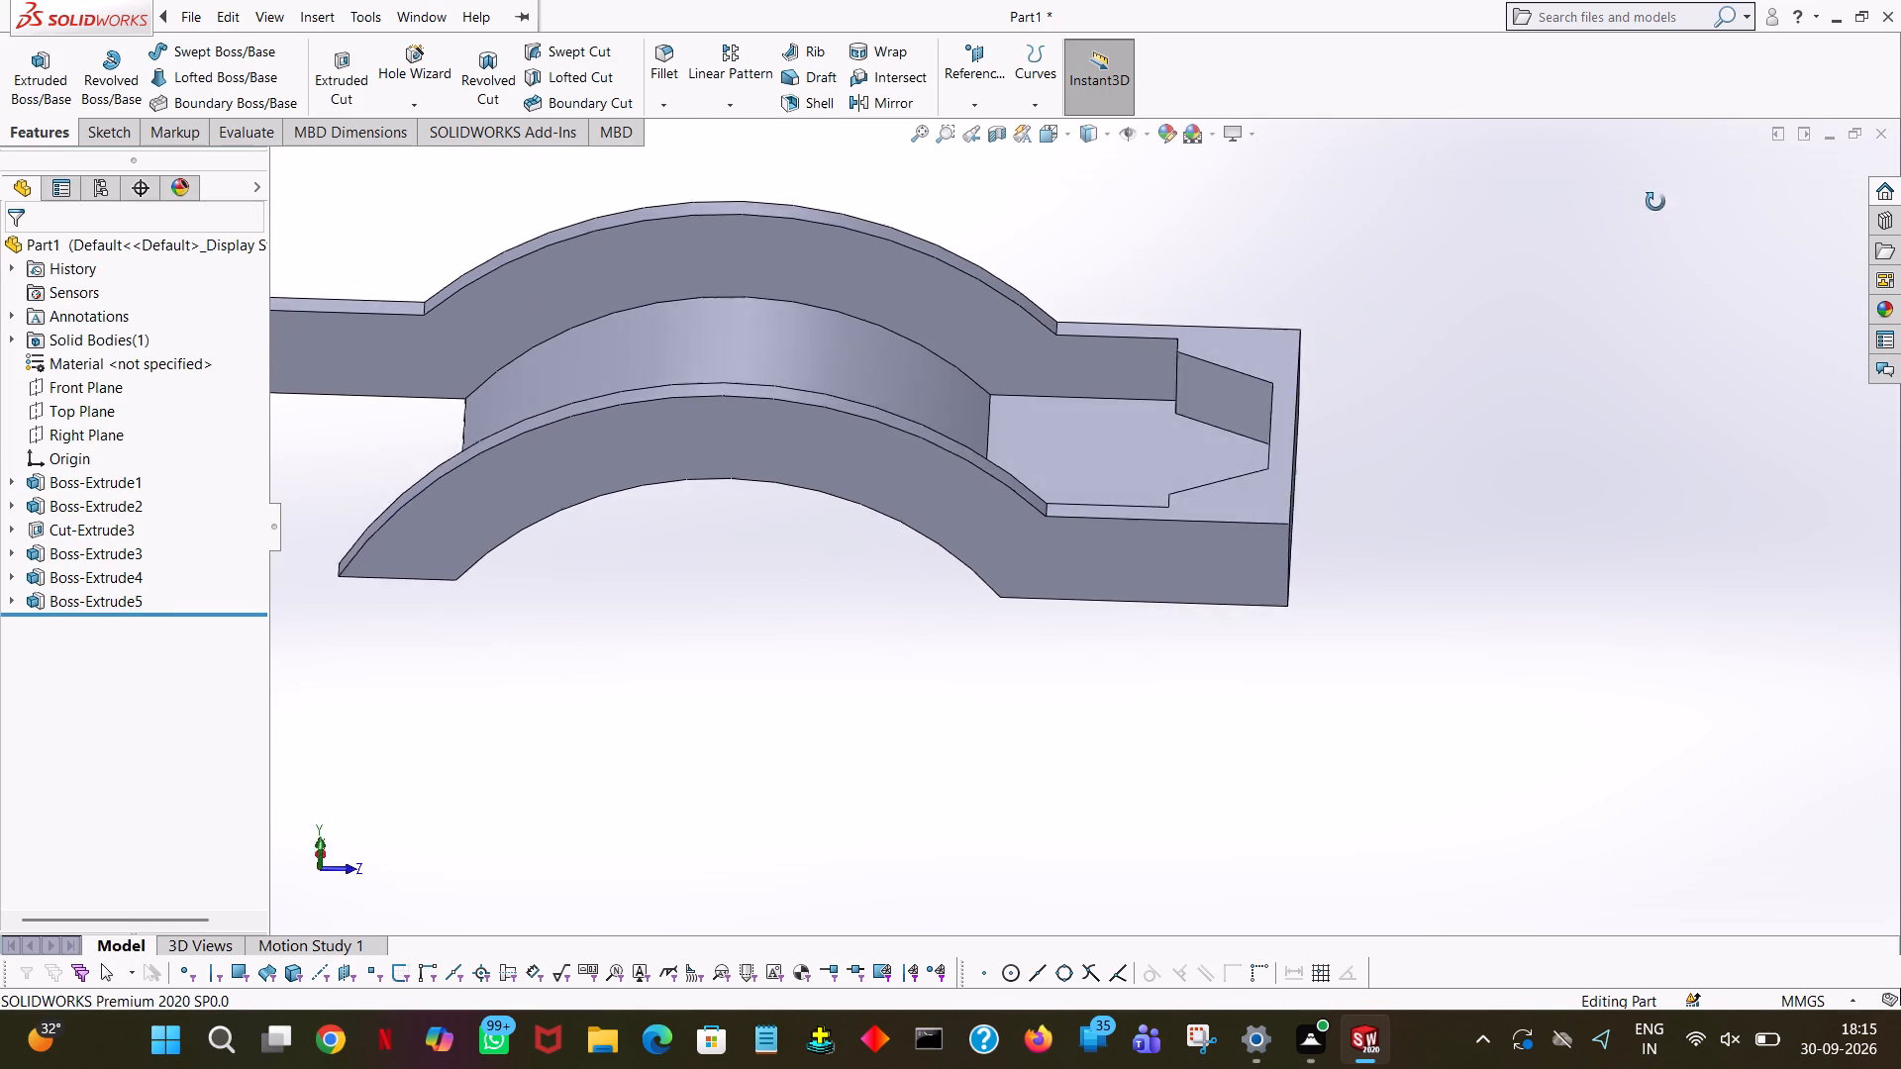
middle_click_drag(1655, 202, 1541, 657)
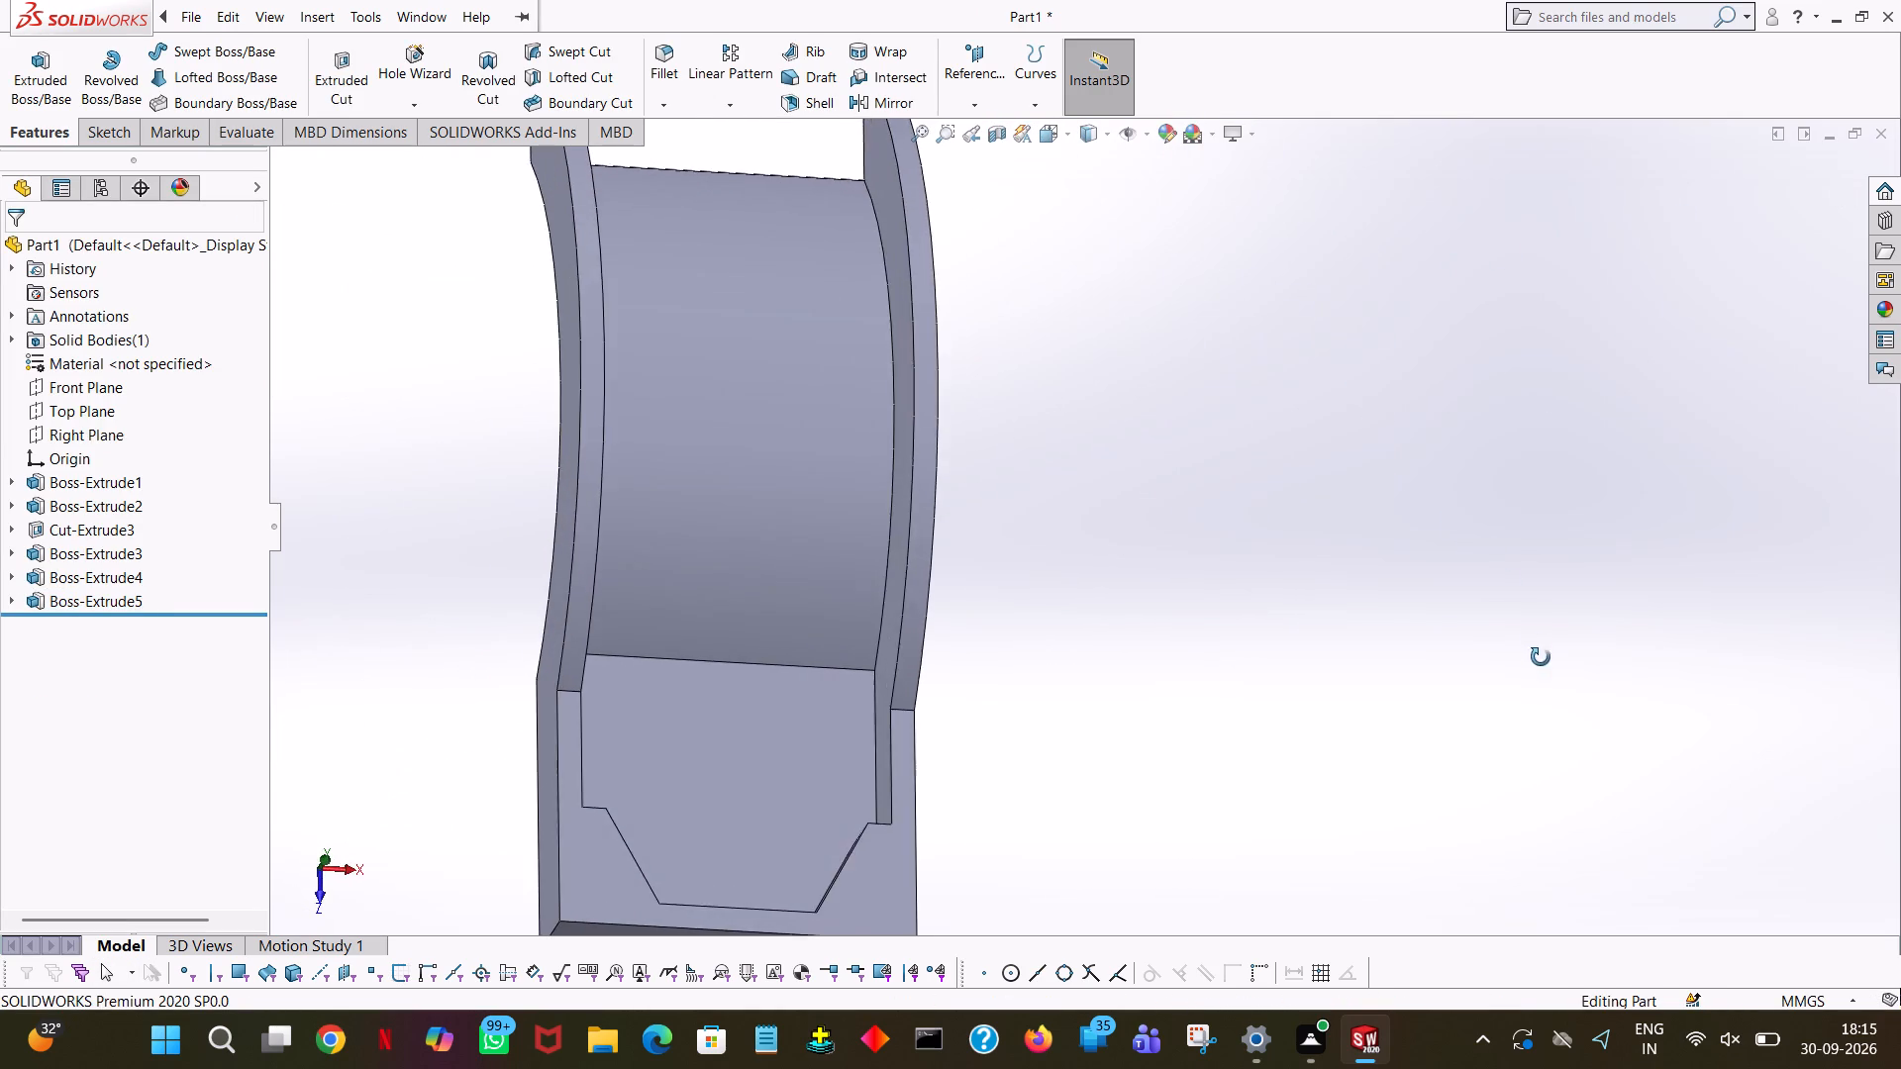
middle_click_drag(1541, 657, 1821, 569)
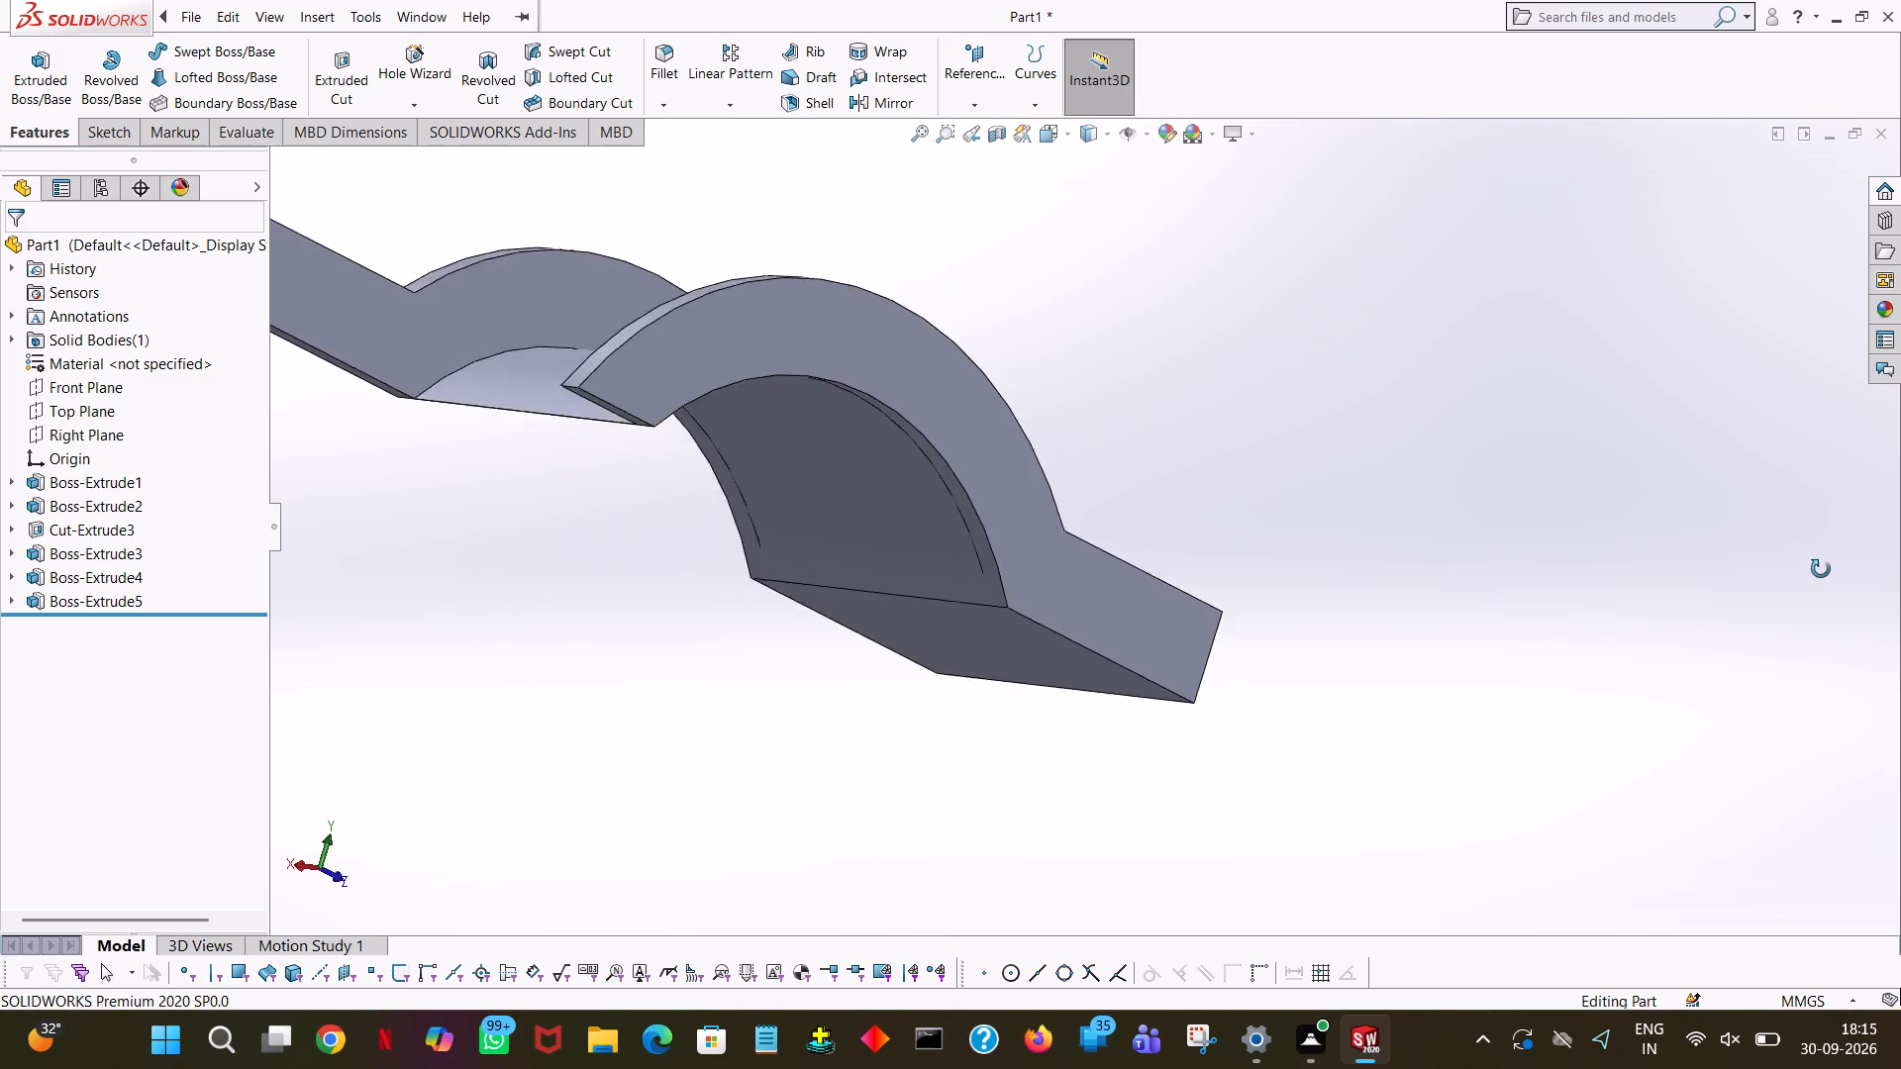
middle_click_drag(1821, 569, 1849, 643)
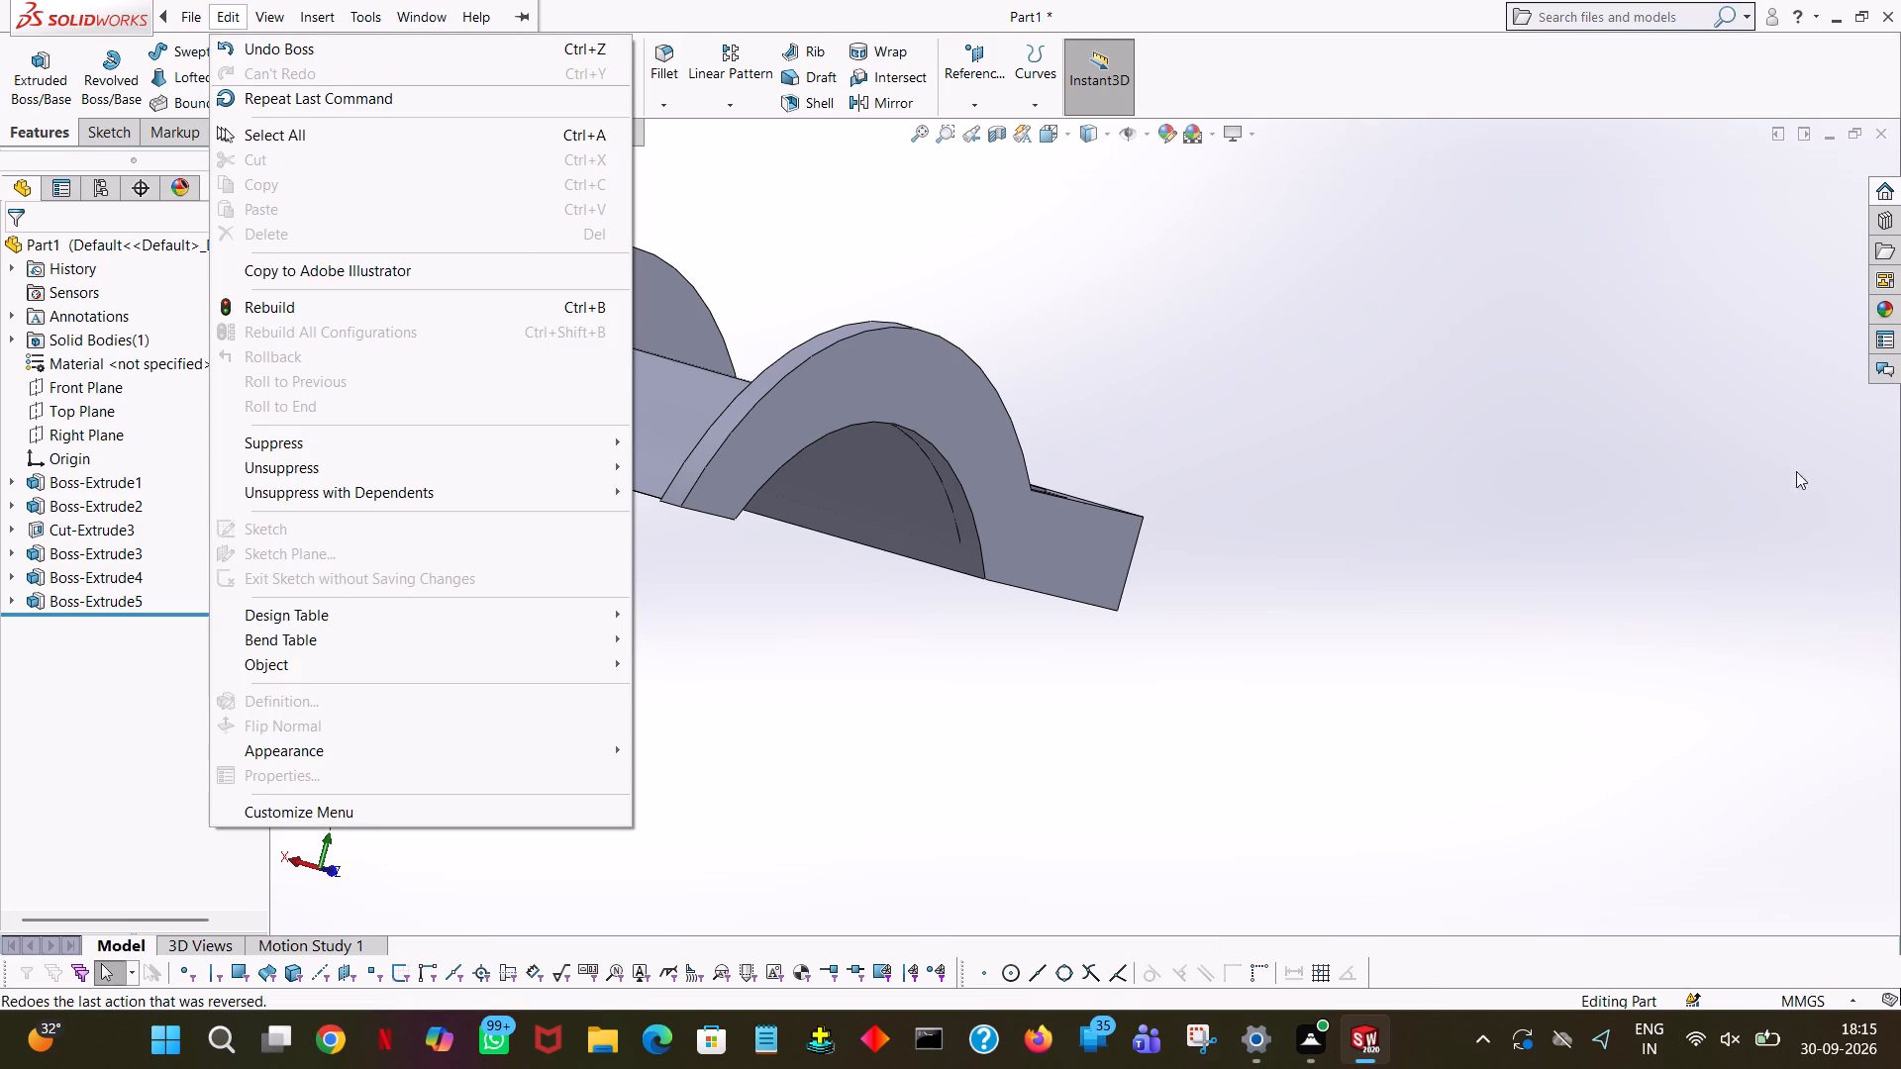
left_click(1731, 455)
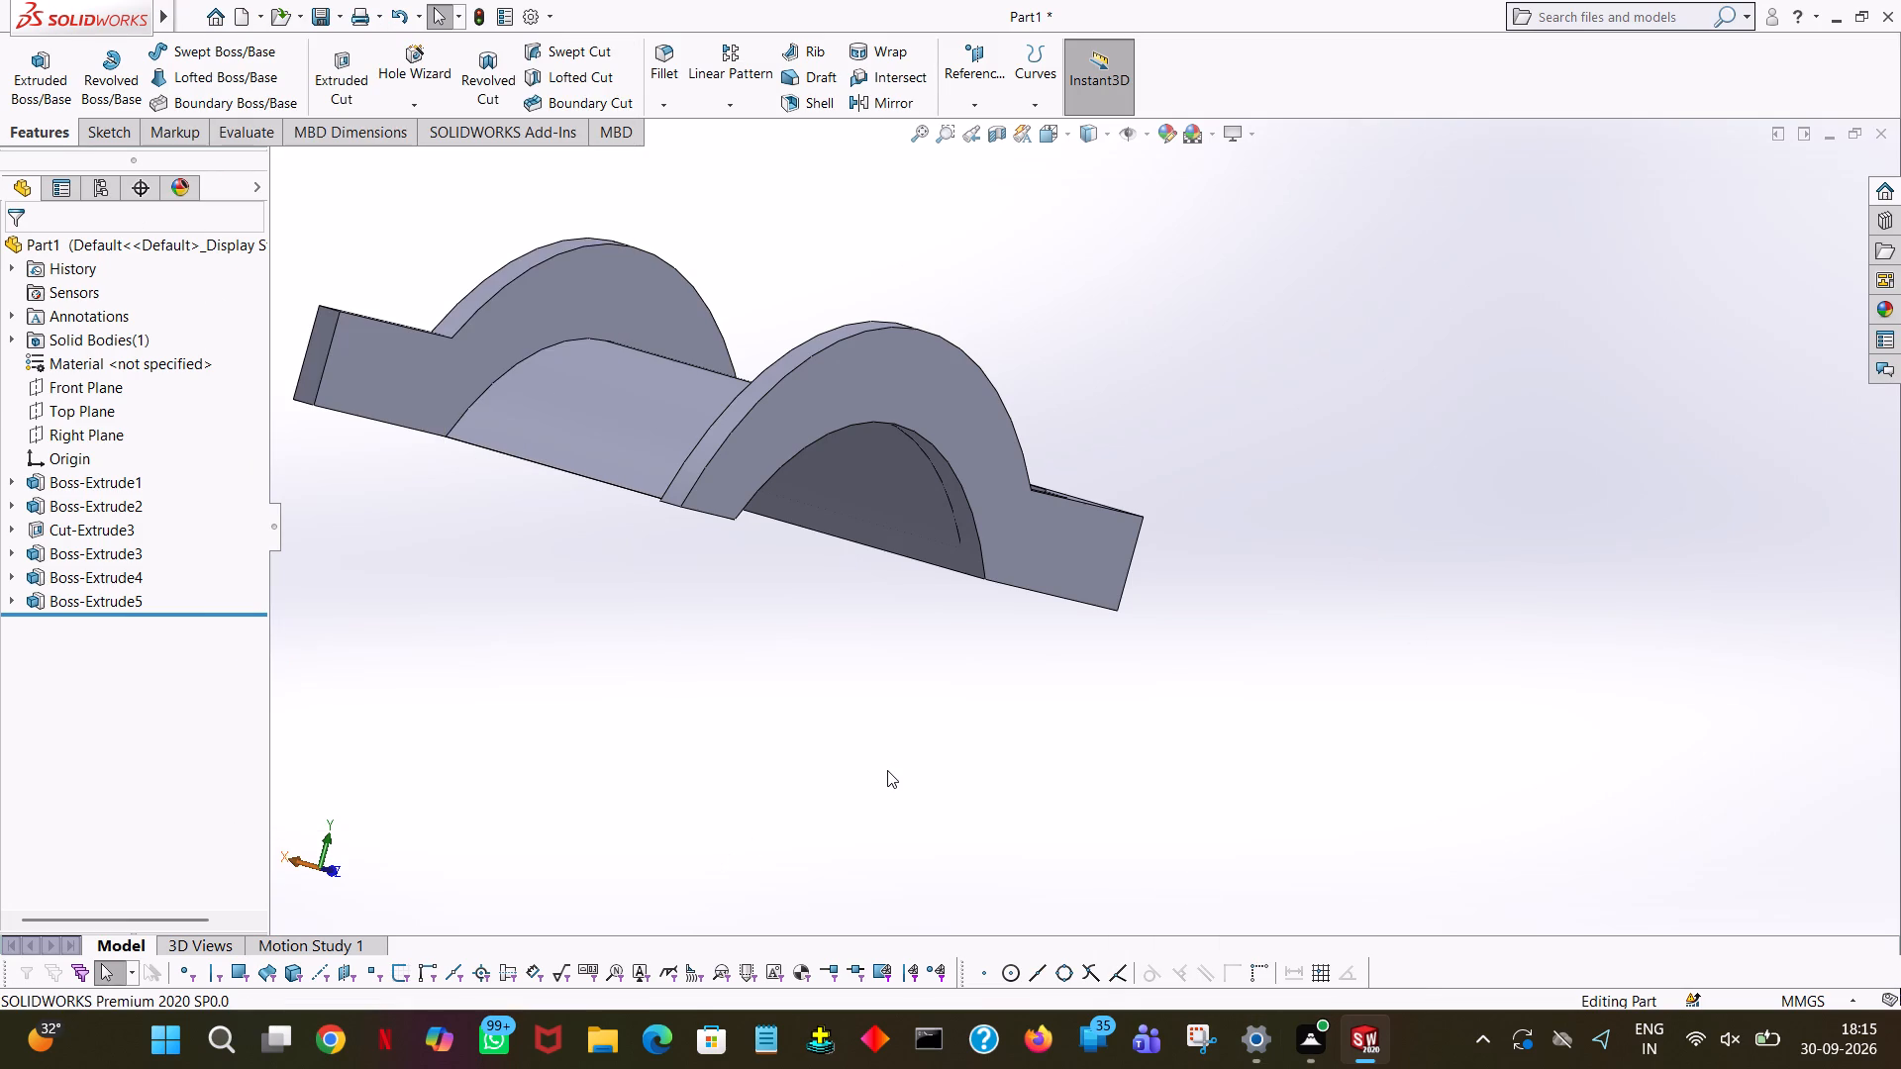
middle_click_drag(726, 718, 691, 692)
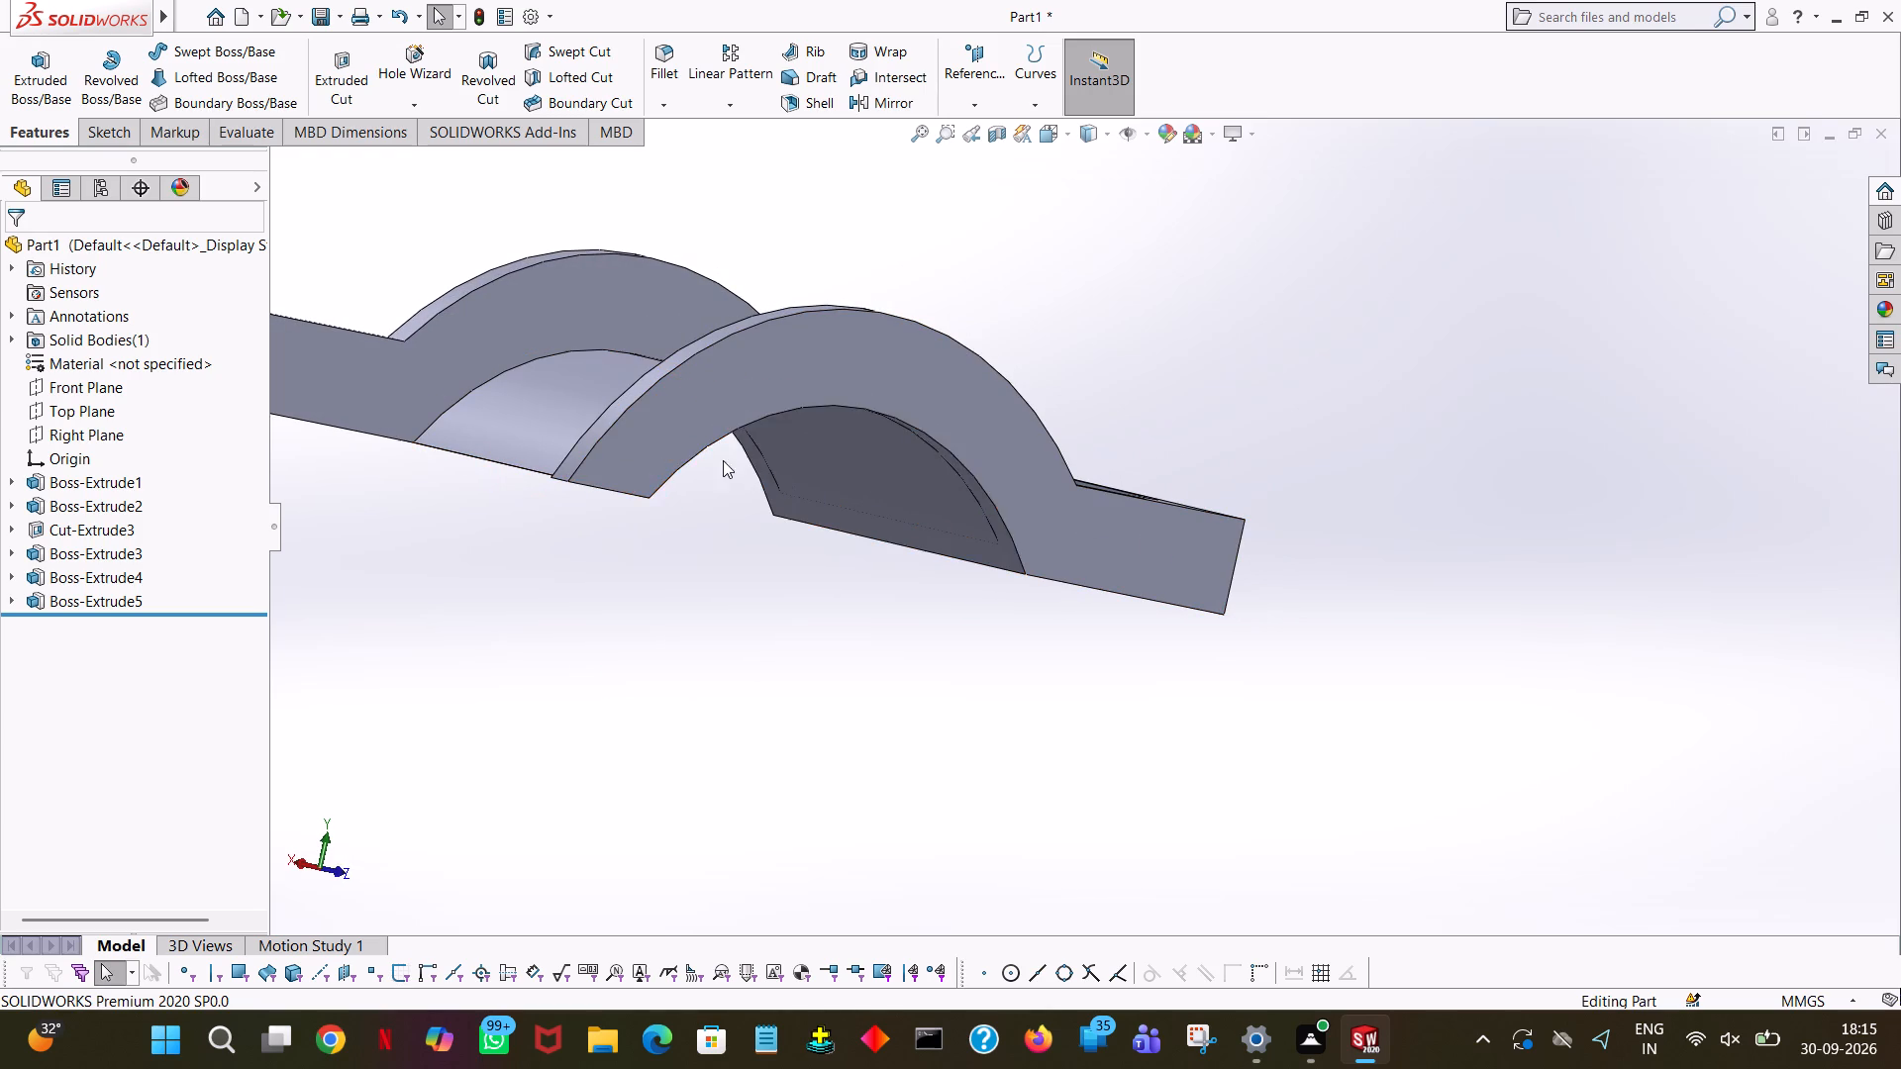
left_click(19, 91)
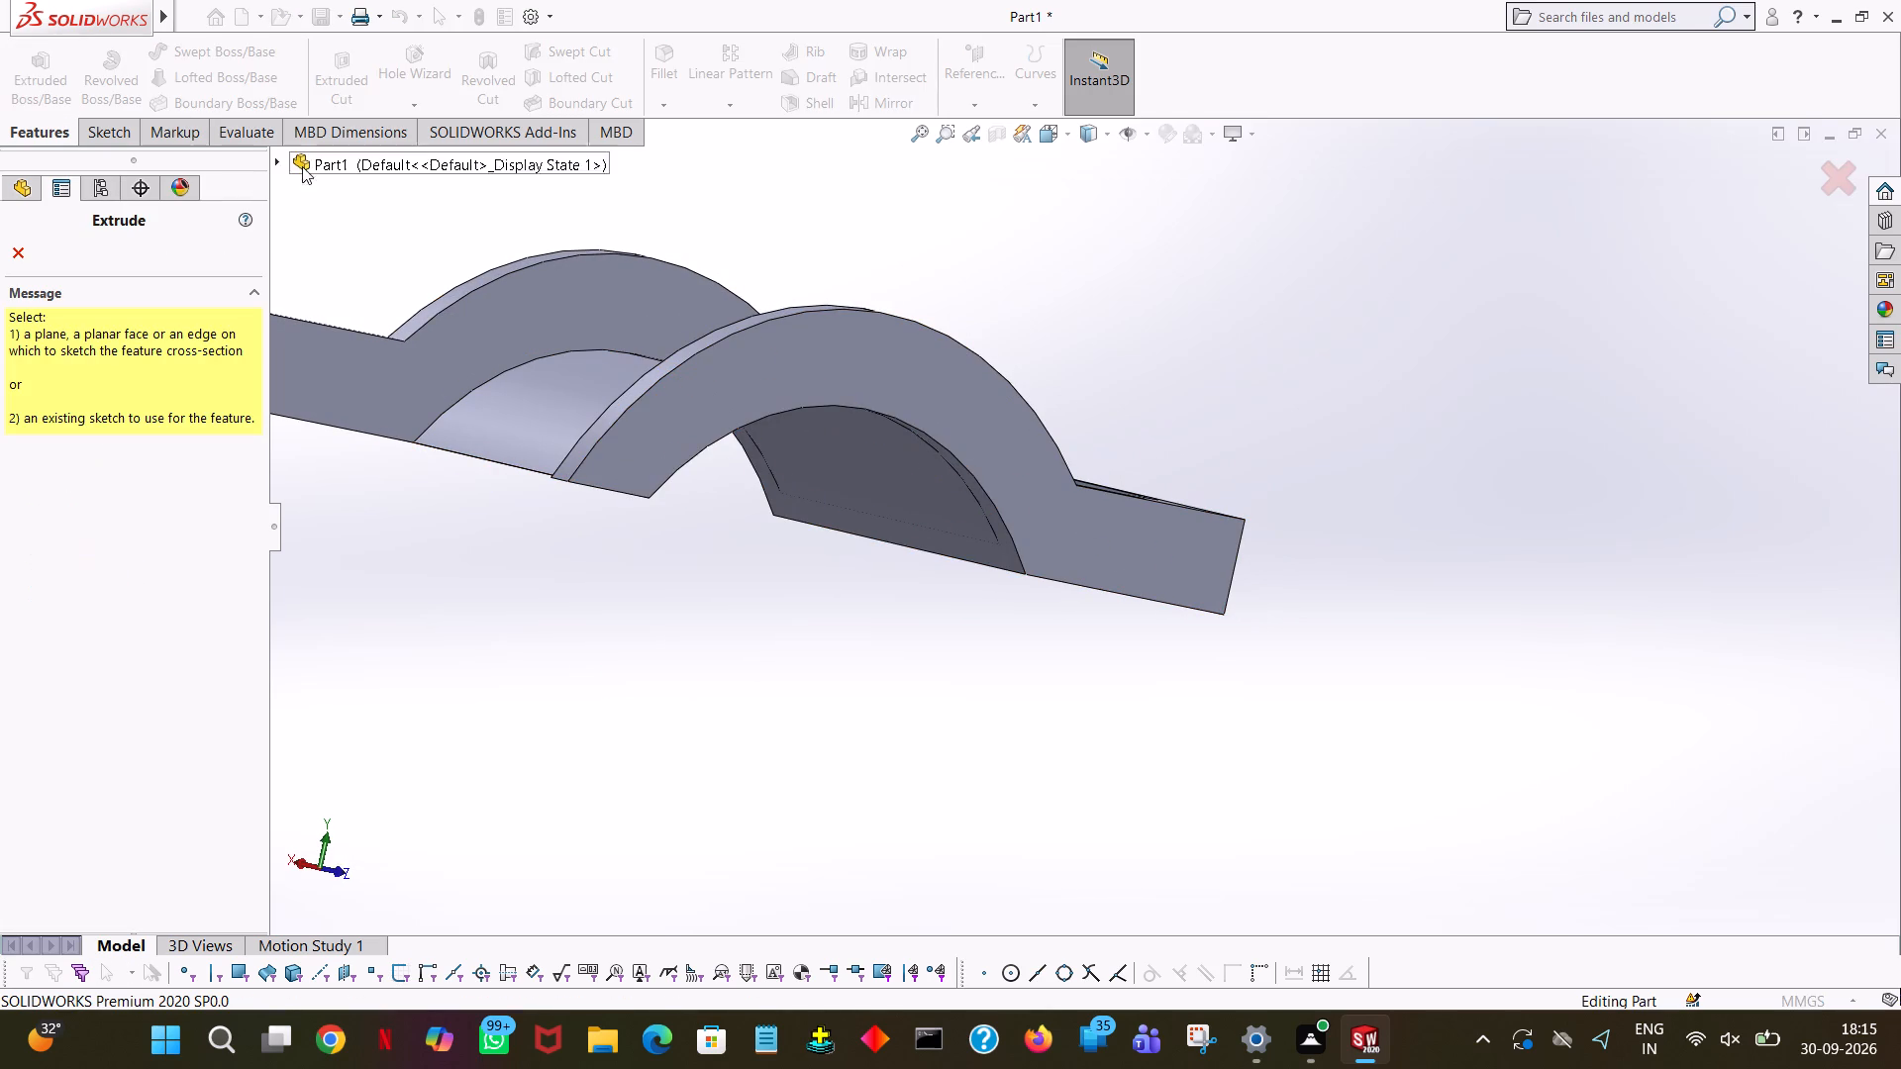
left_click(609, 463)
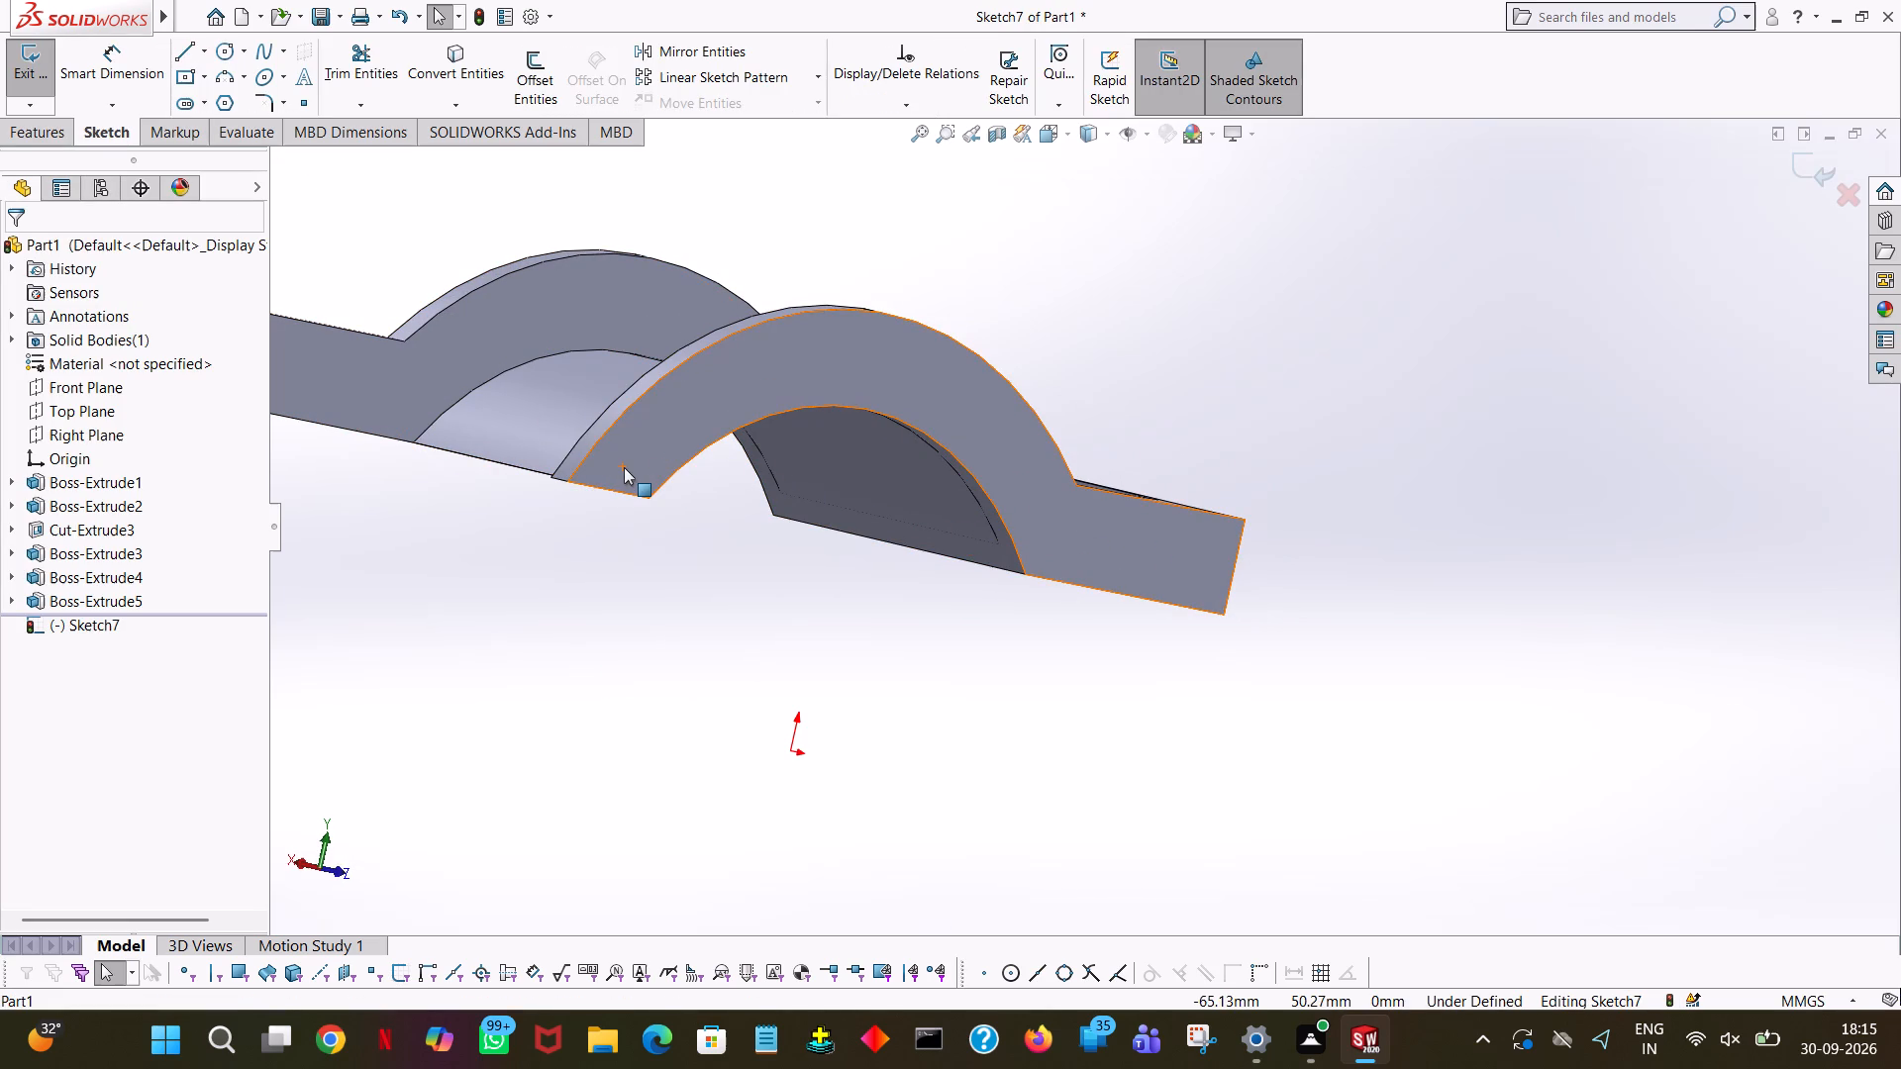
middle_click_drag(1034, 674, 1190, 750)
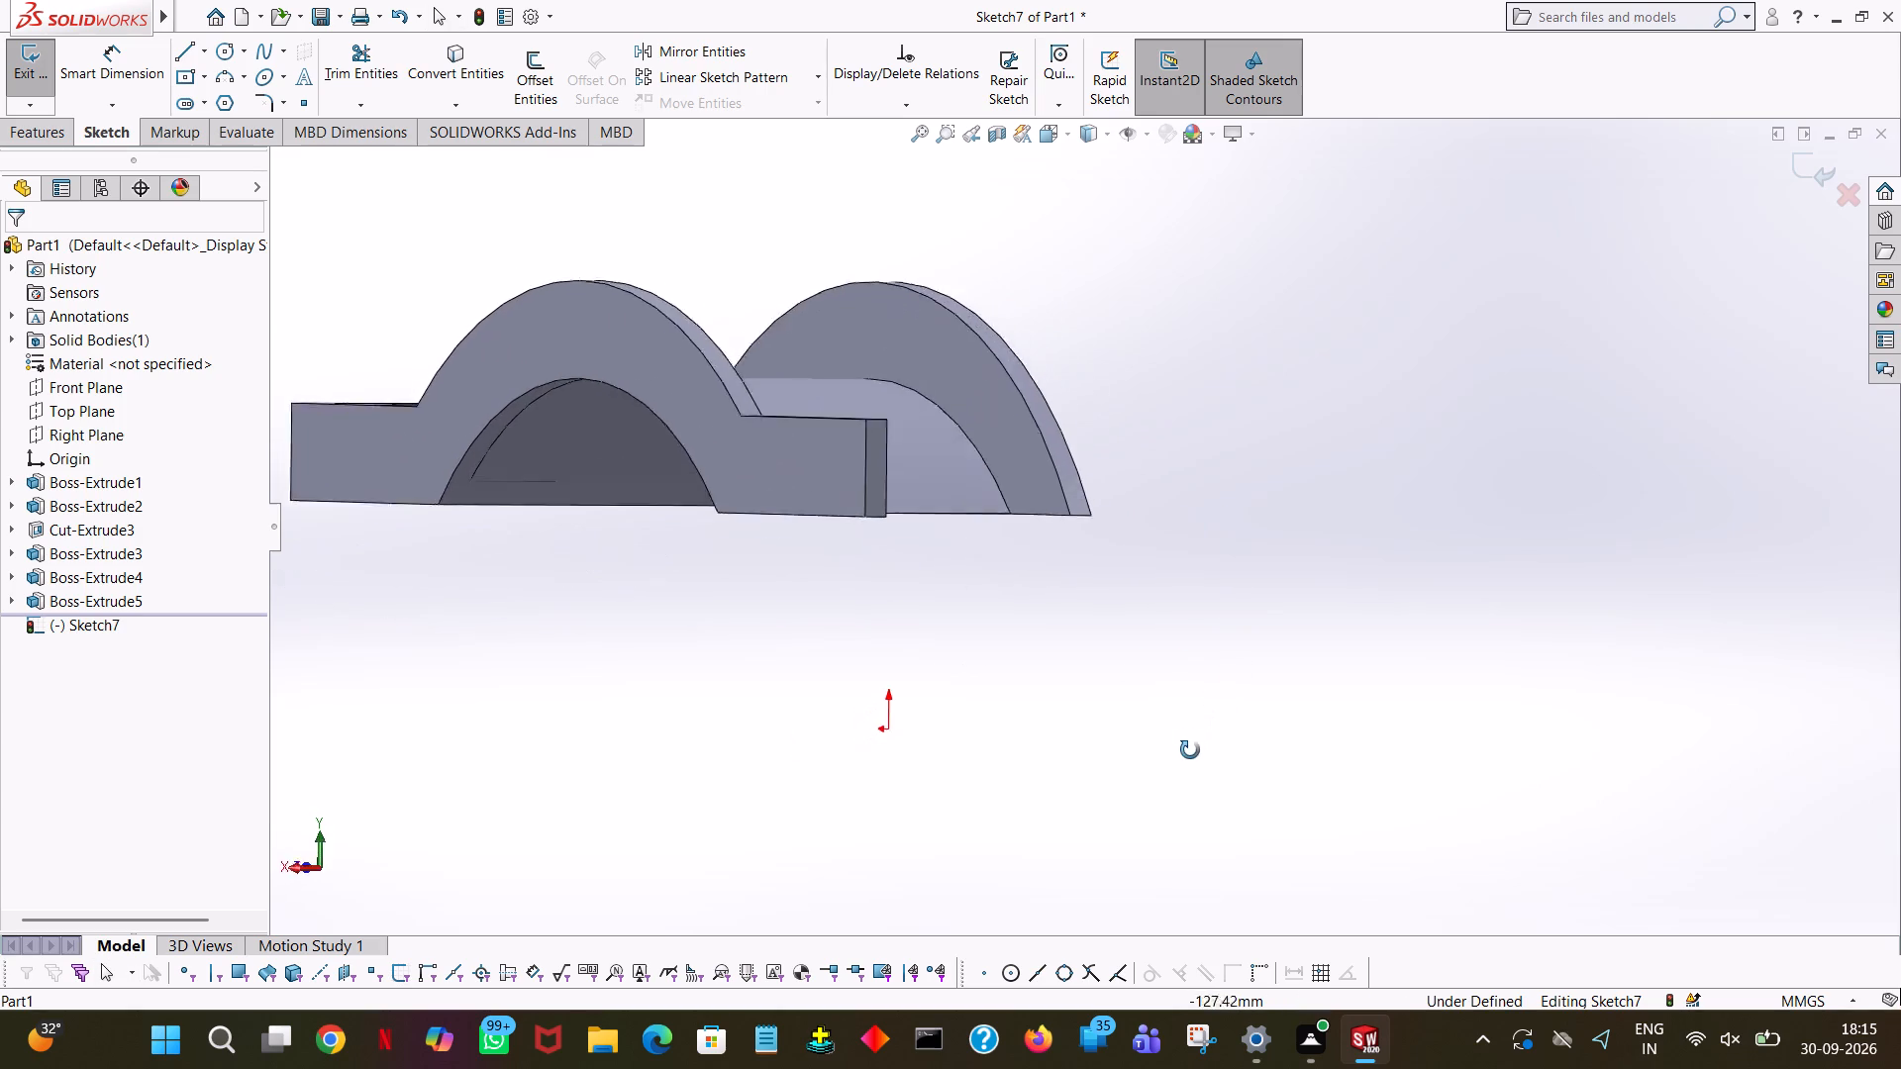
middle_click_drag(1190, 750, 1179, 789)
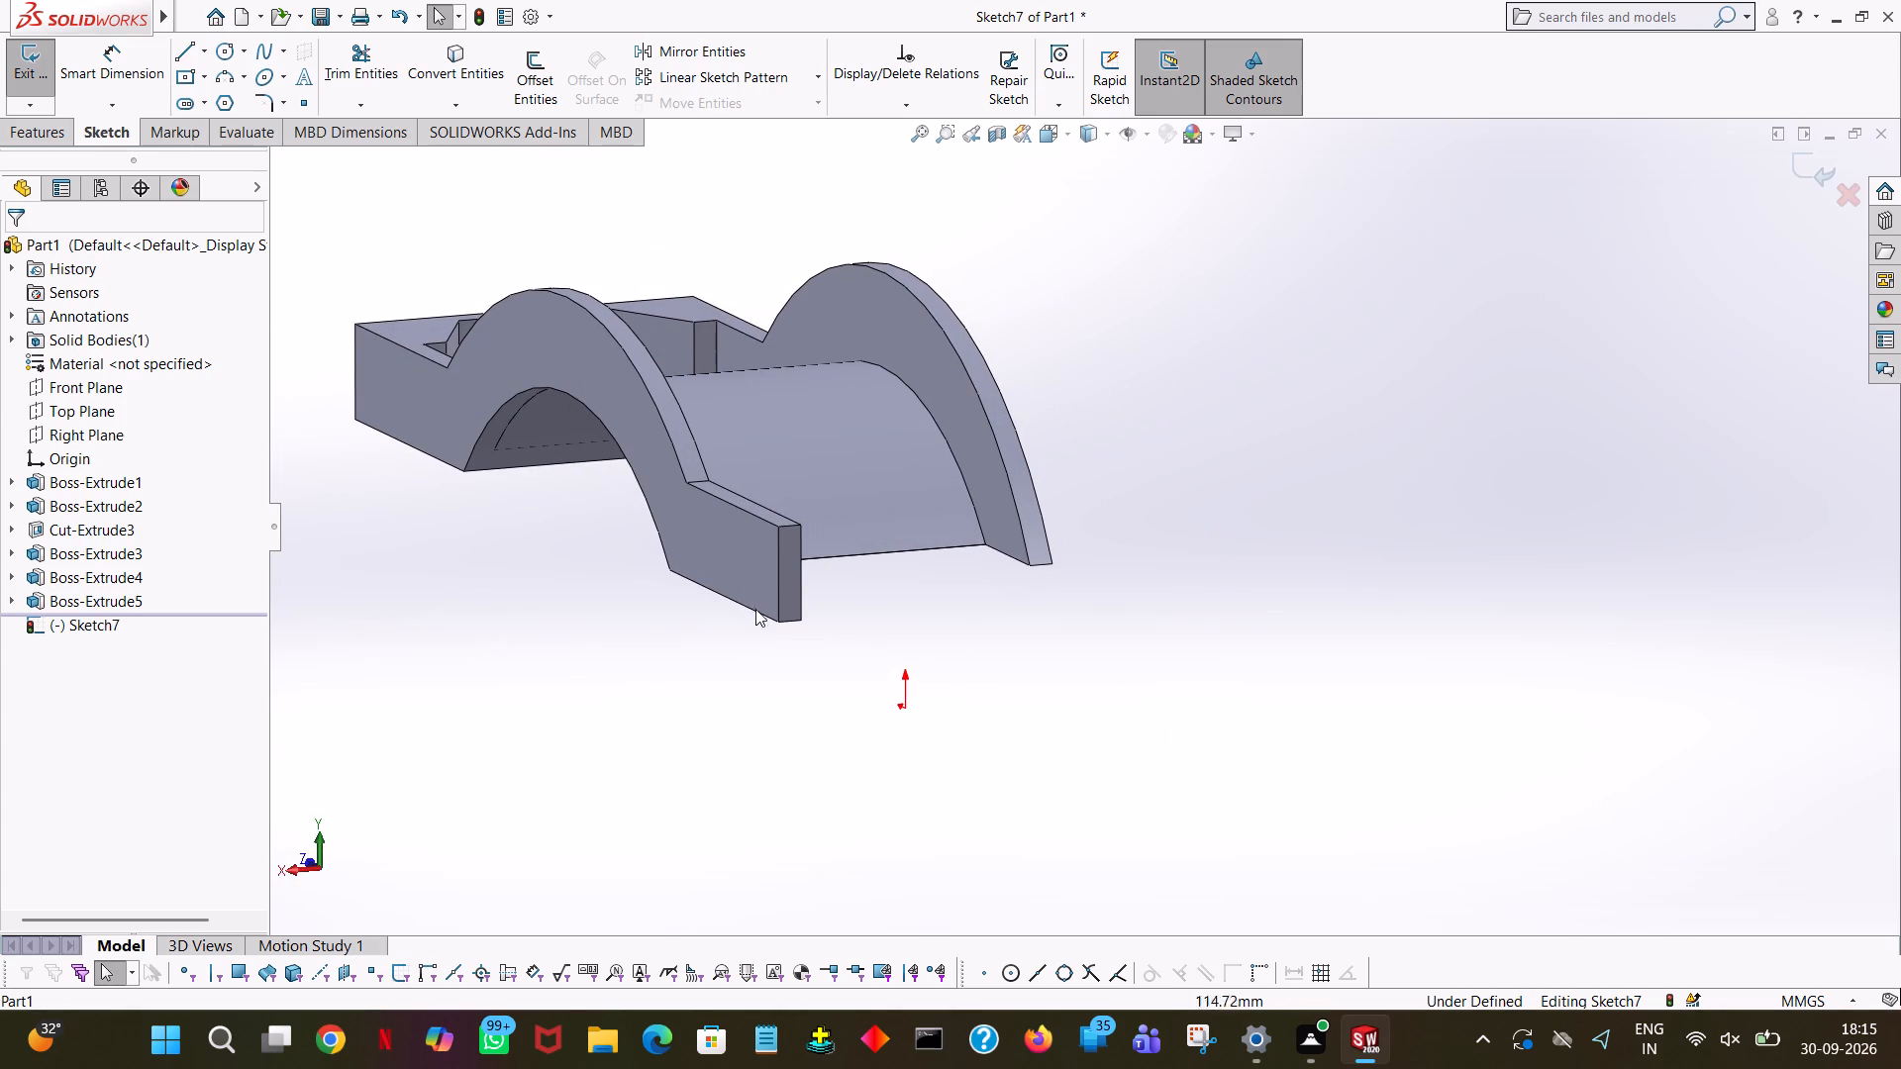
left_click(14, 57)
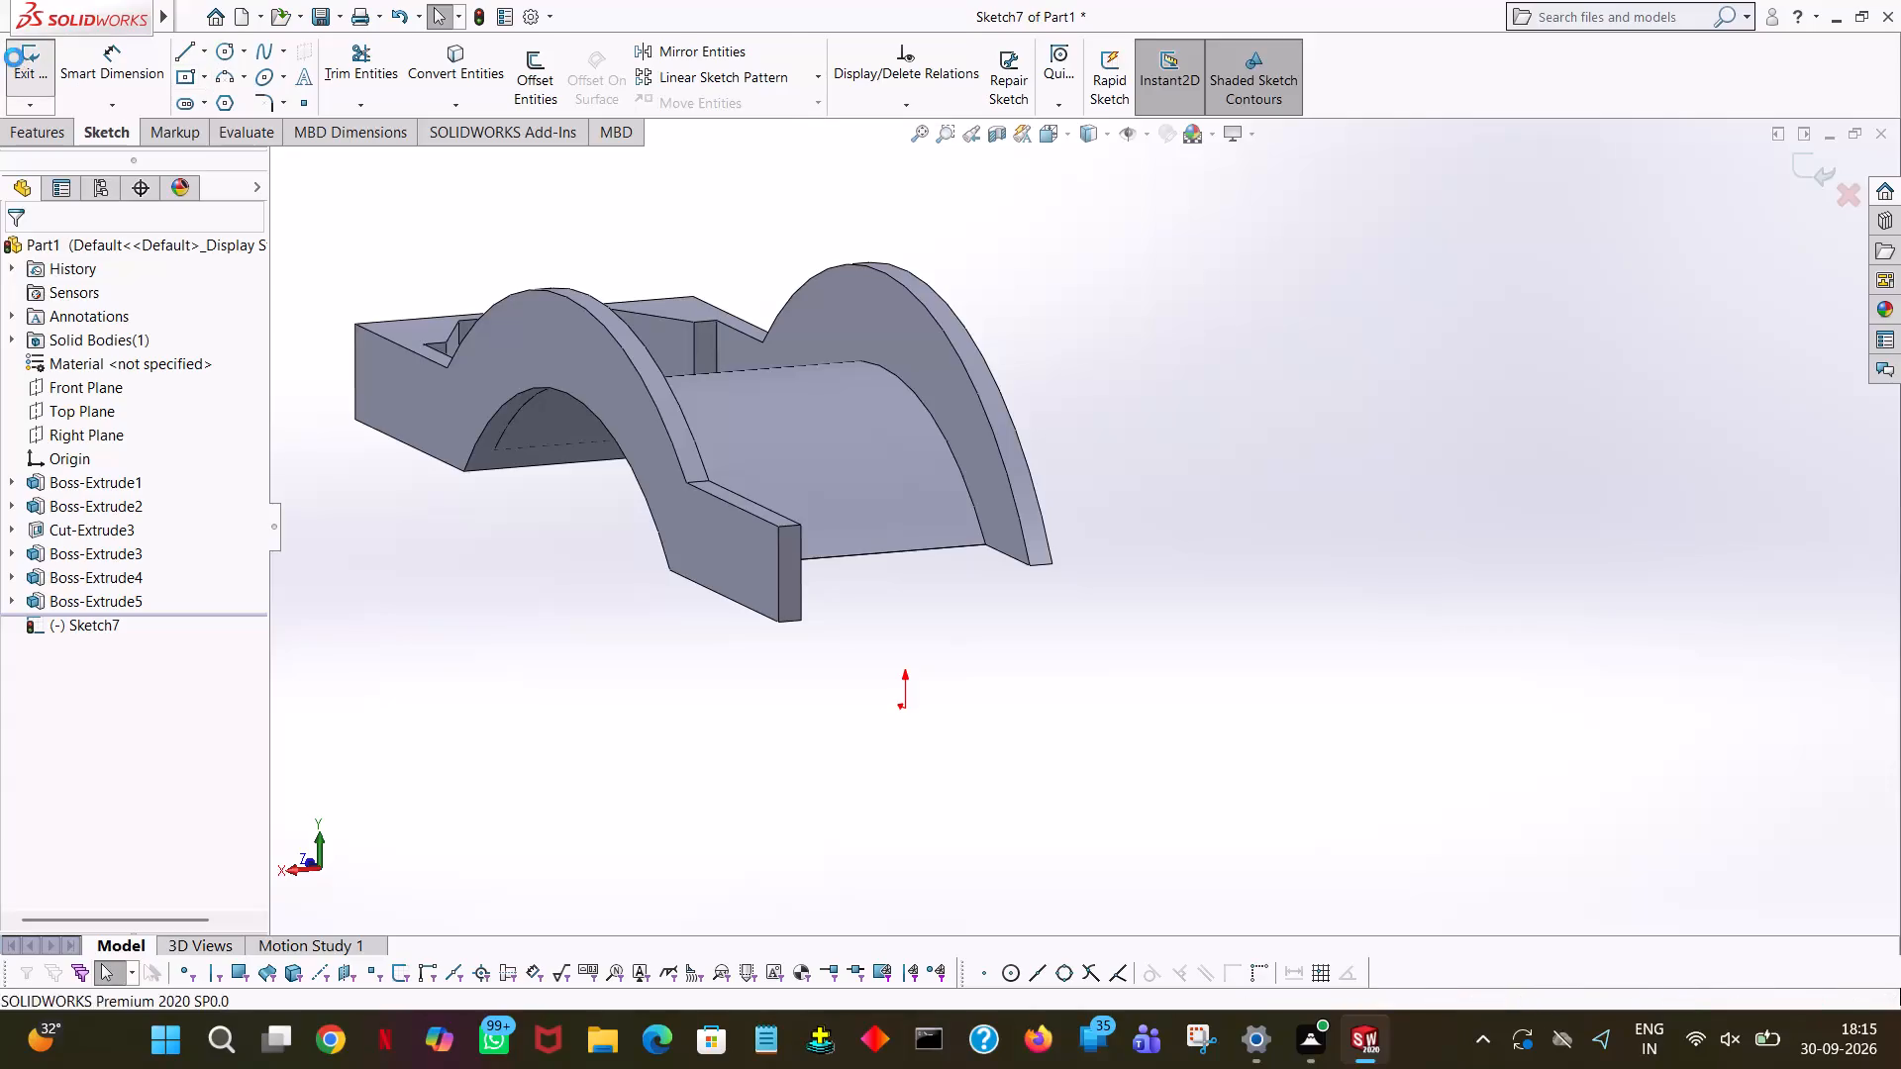
On the end face of the narrow flange stub, sketch a closed 75 by 20 mm rectangle spanning the full width between both arches' outer faces.
left_click(57, 92)
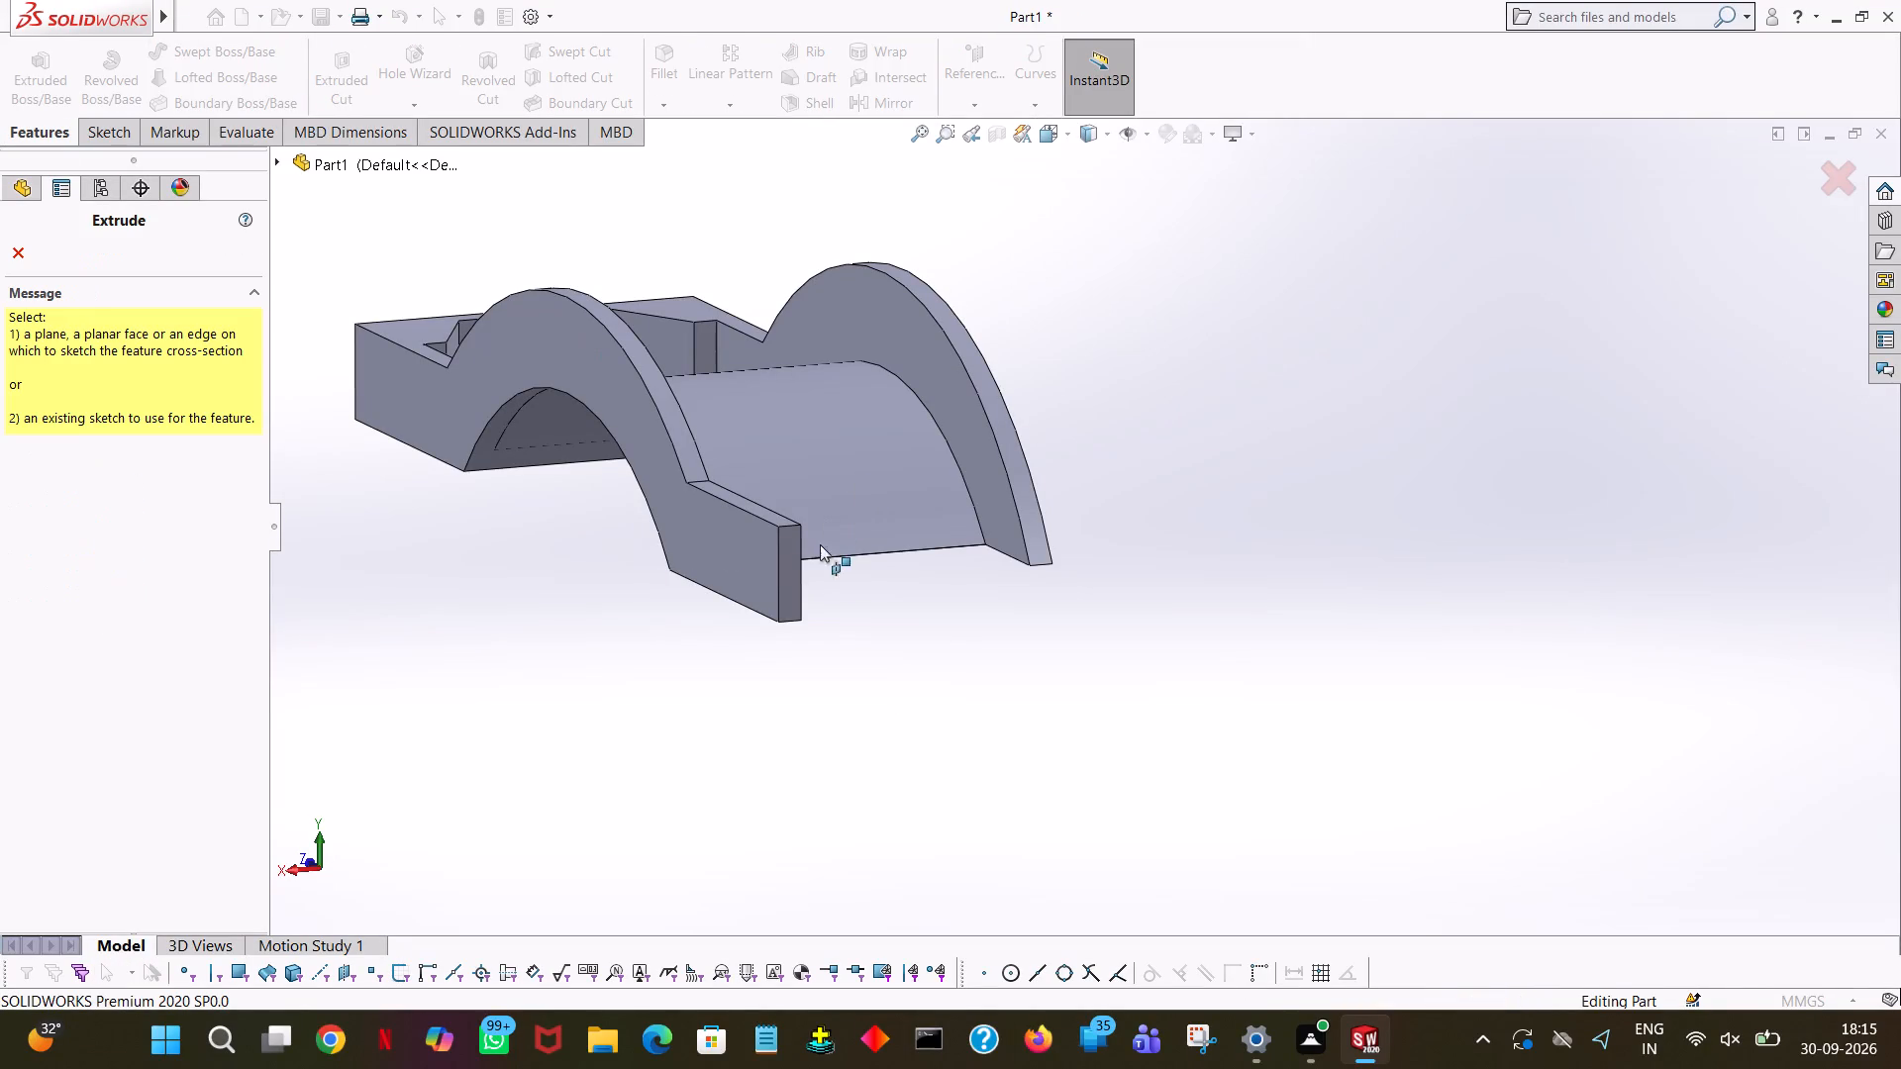
left_click(786, 595)
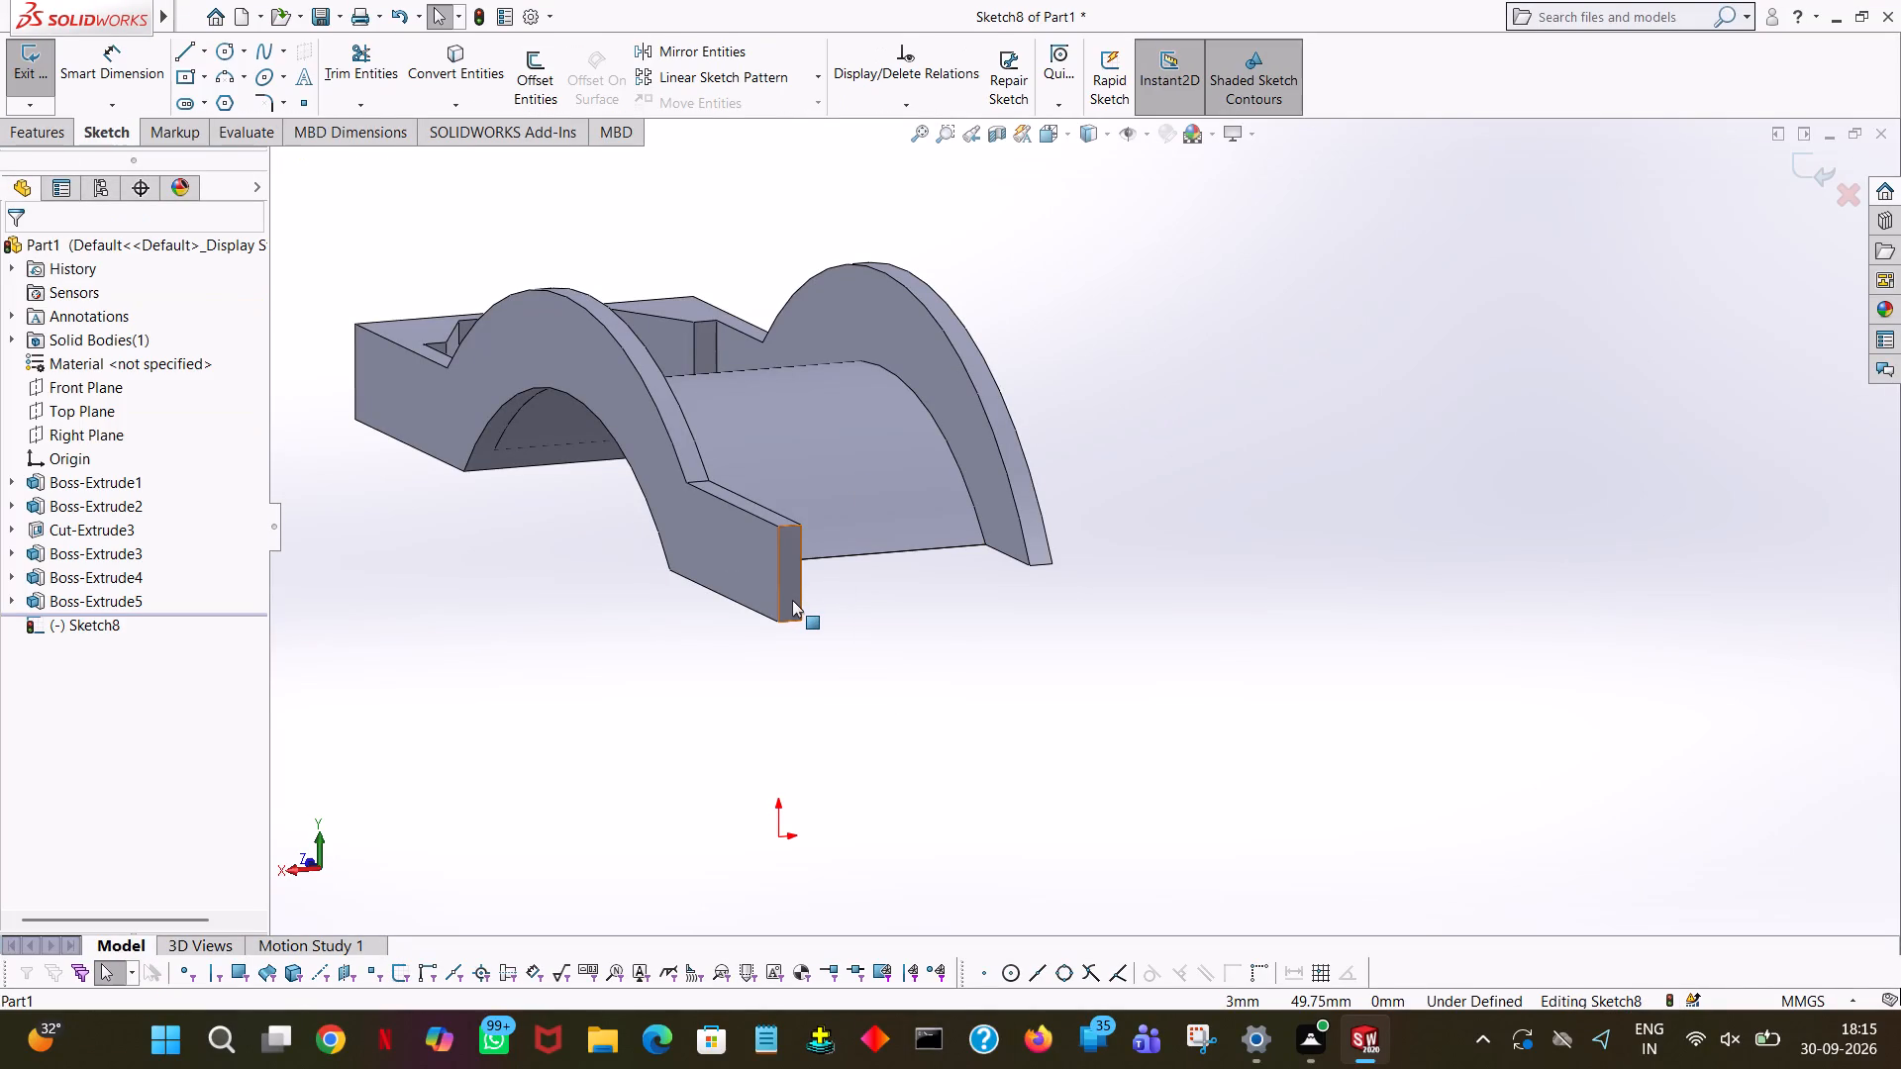
key("space")
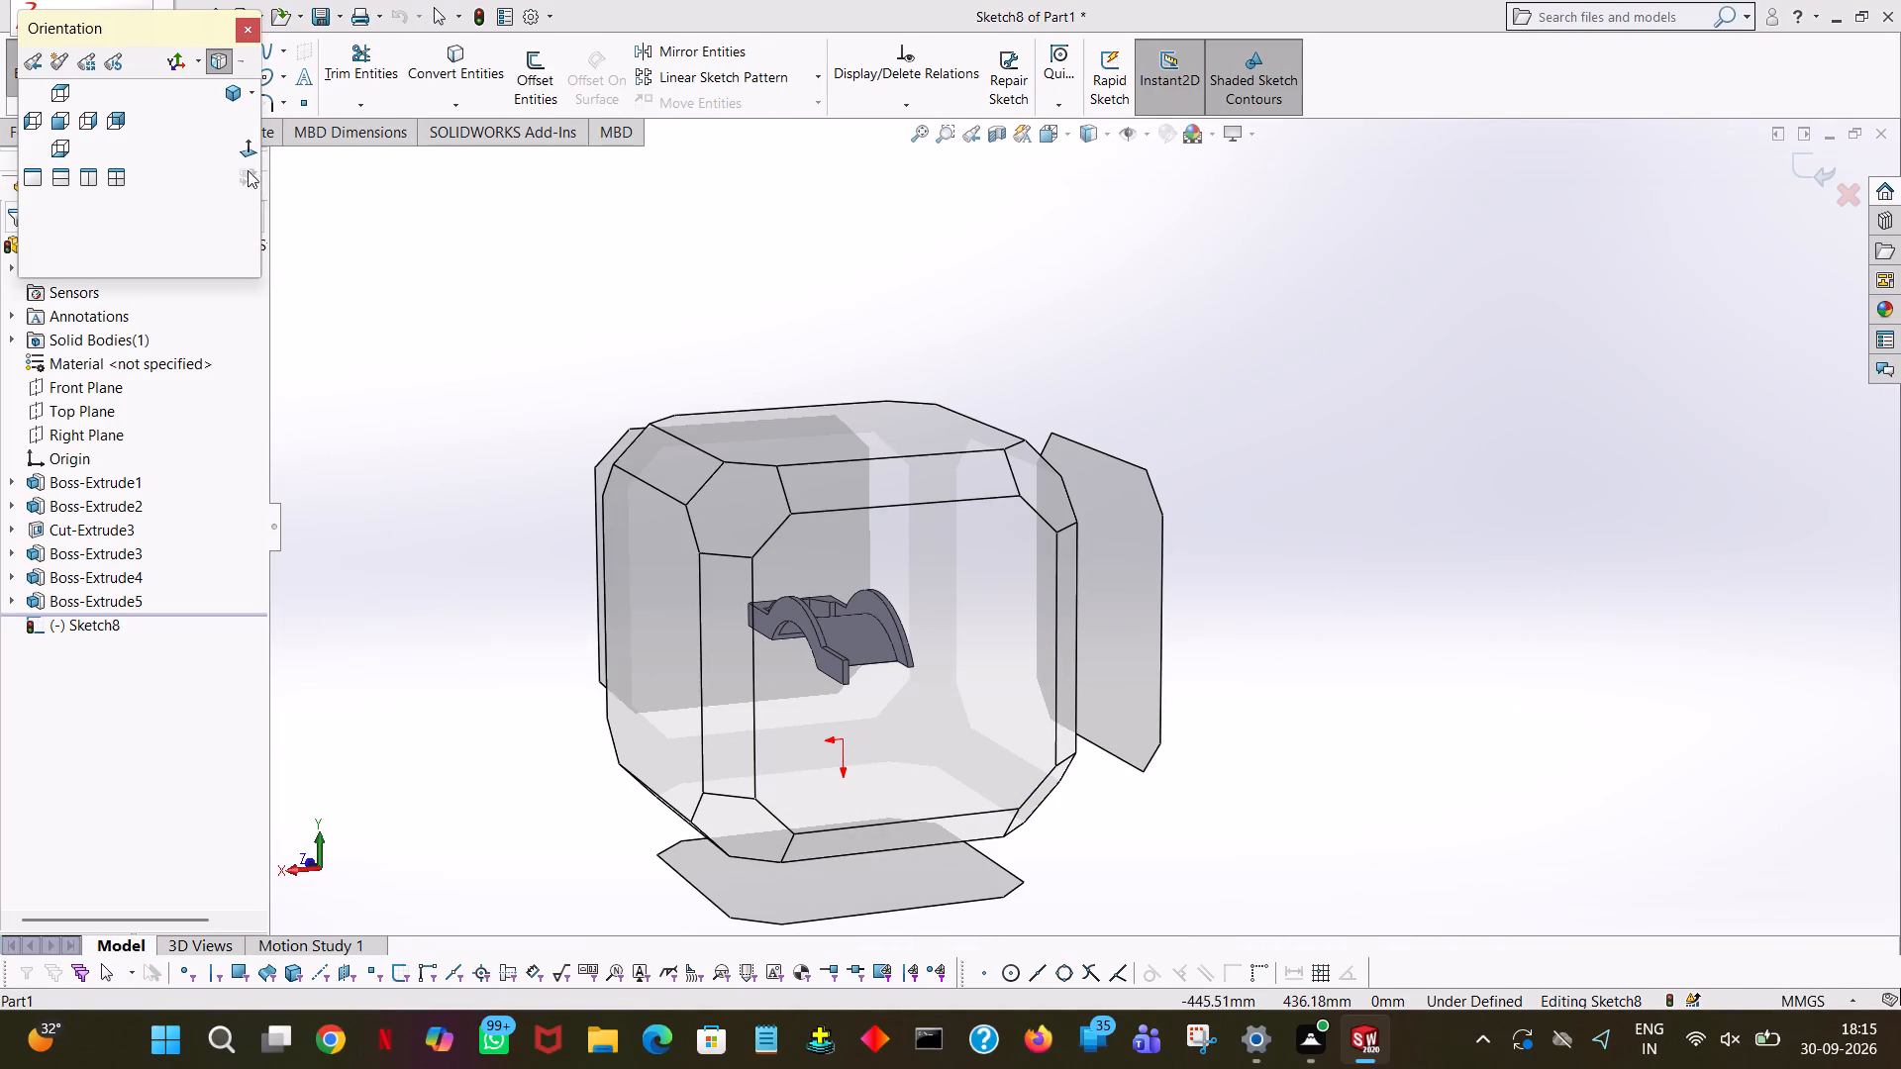
left_click(244, 158)
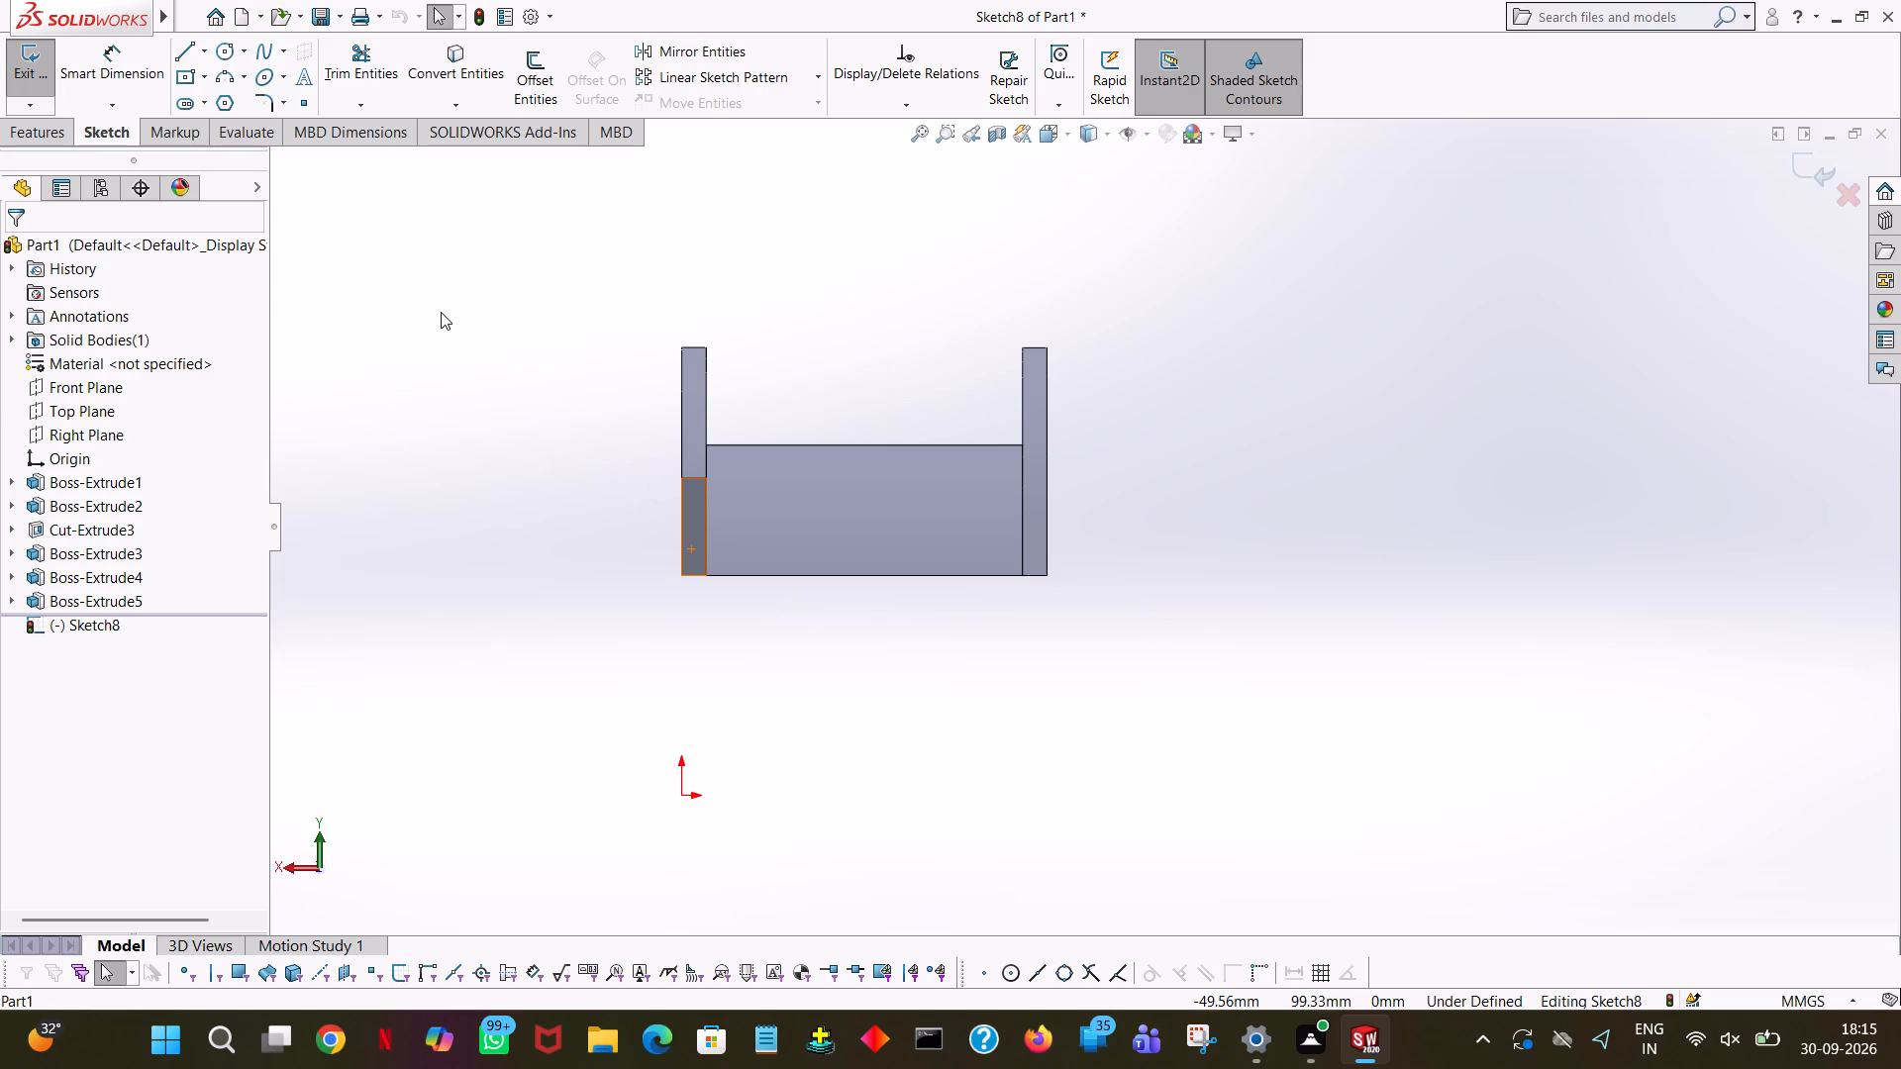
left_click(184, 57)
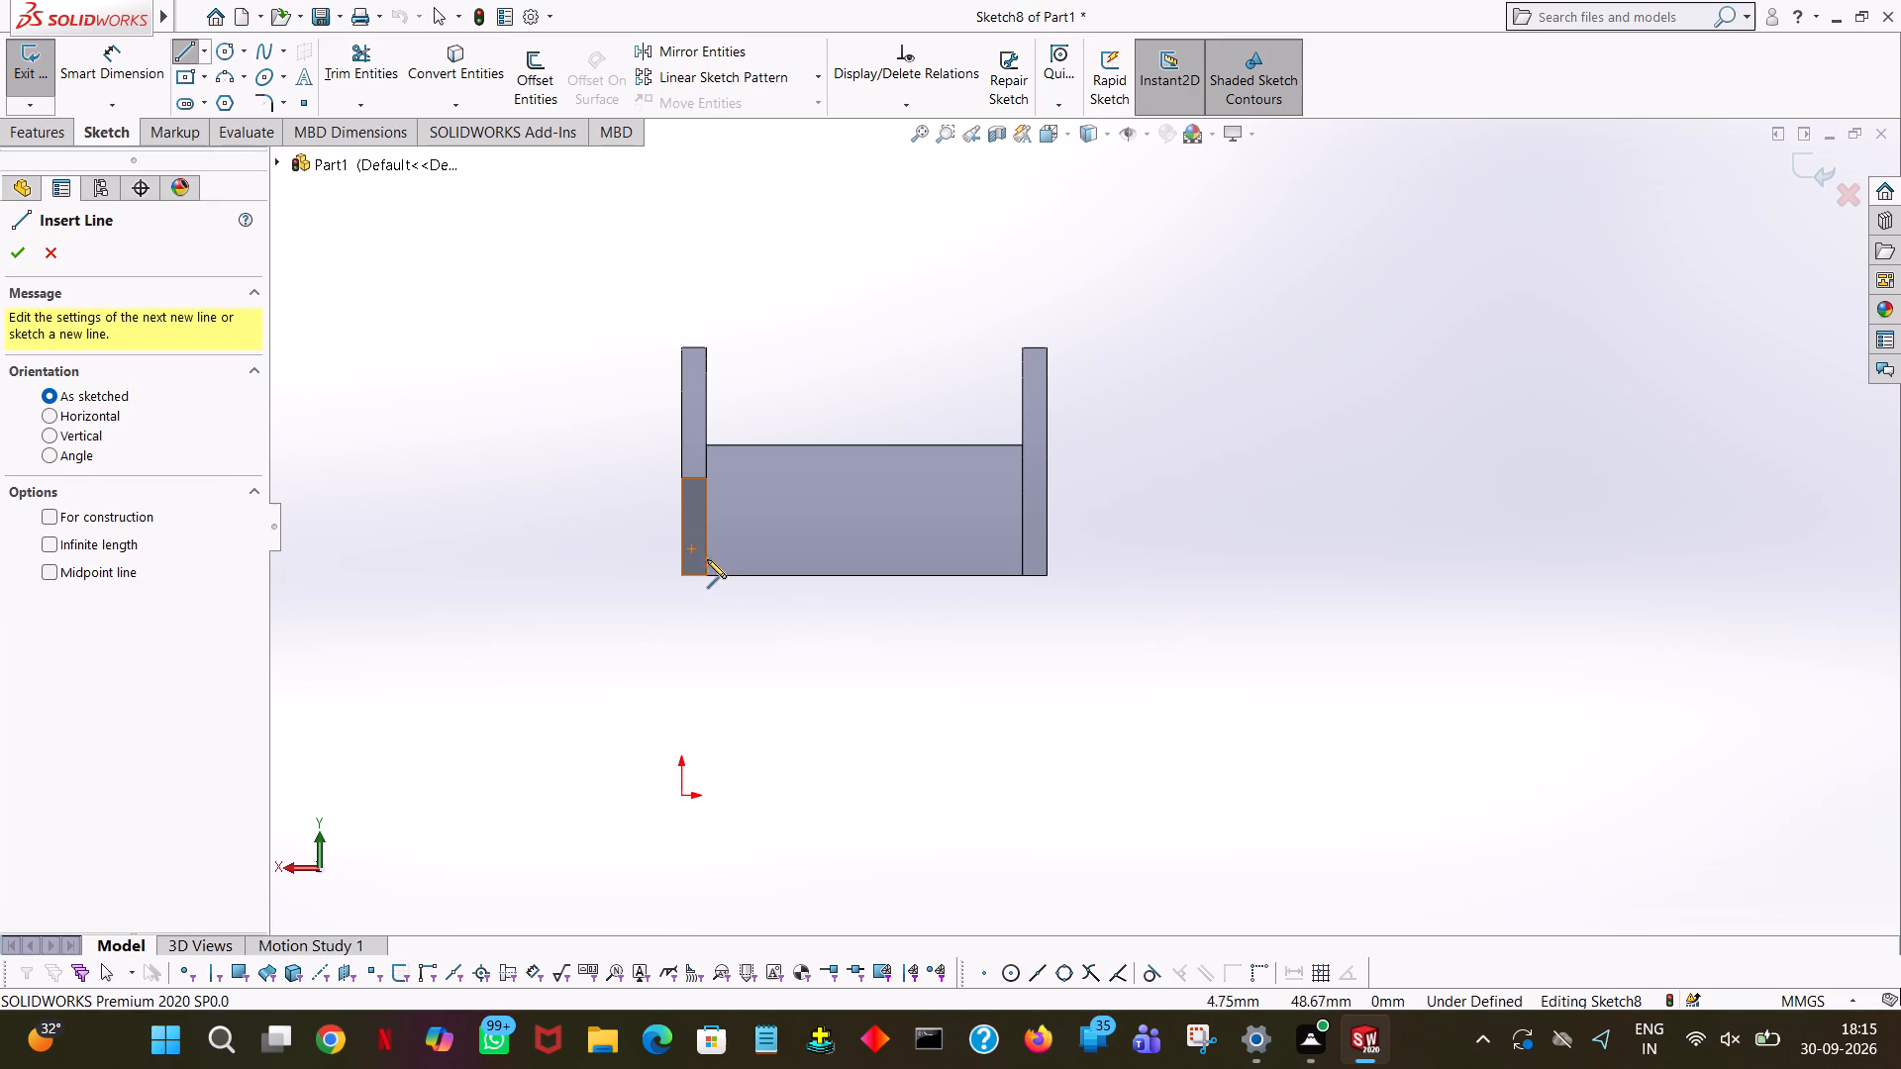
left_click(683, 576)
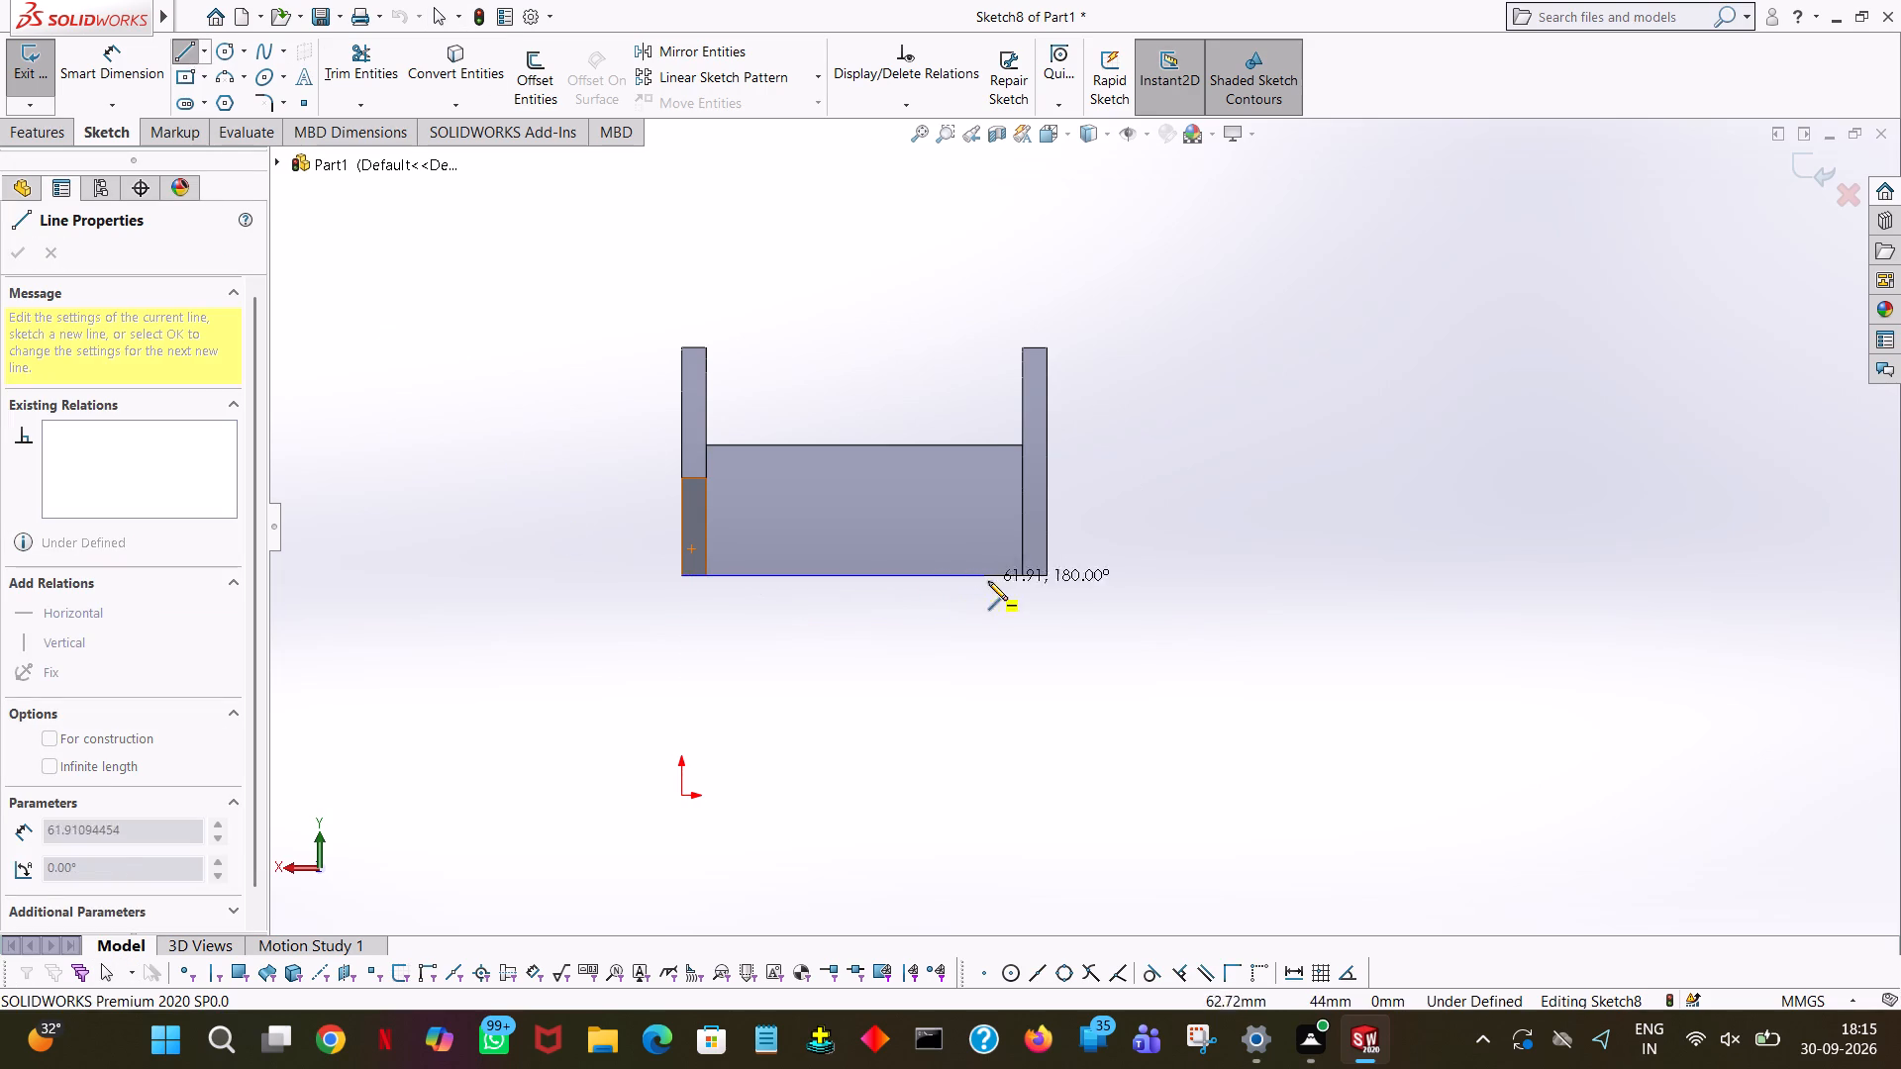
left_click(1046, 578)
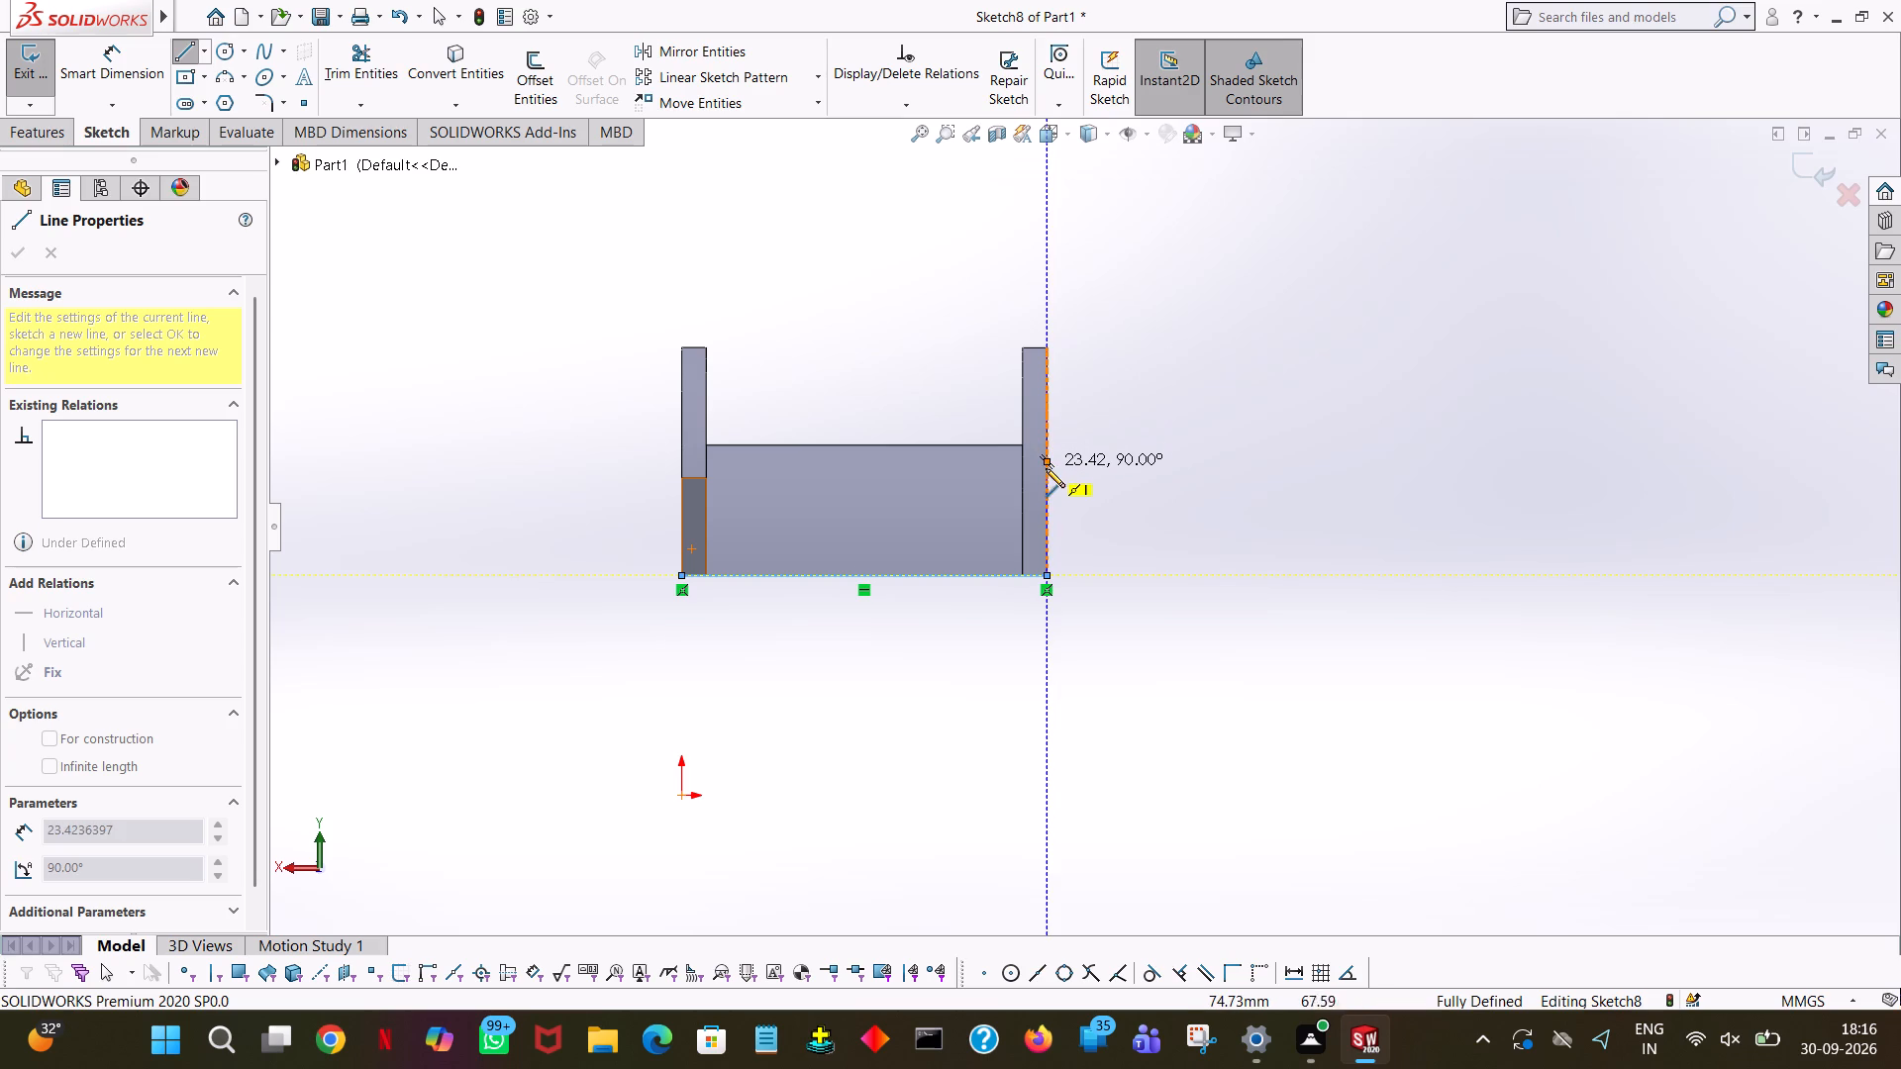
left_click(1047, 479)
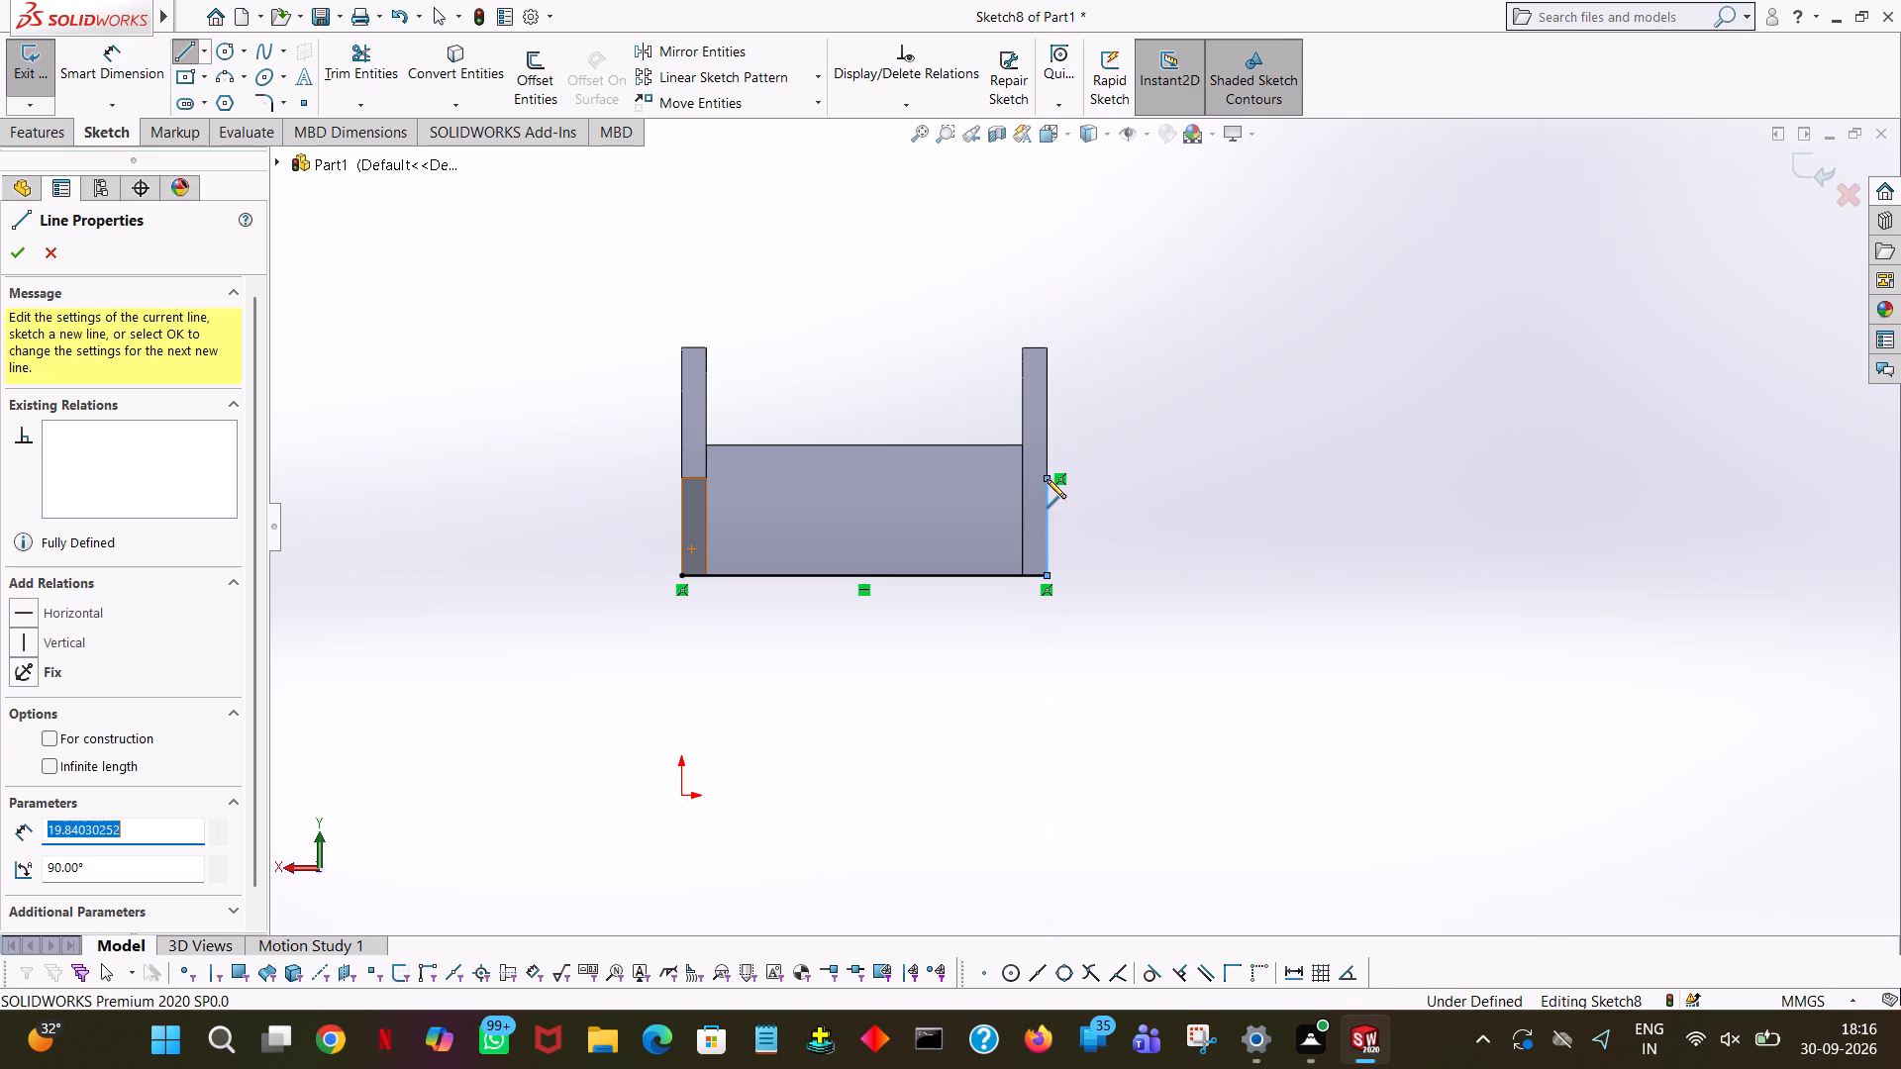
type("20")
key("Return")
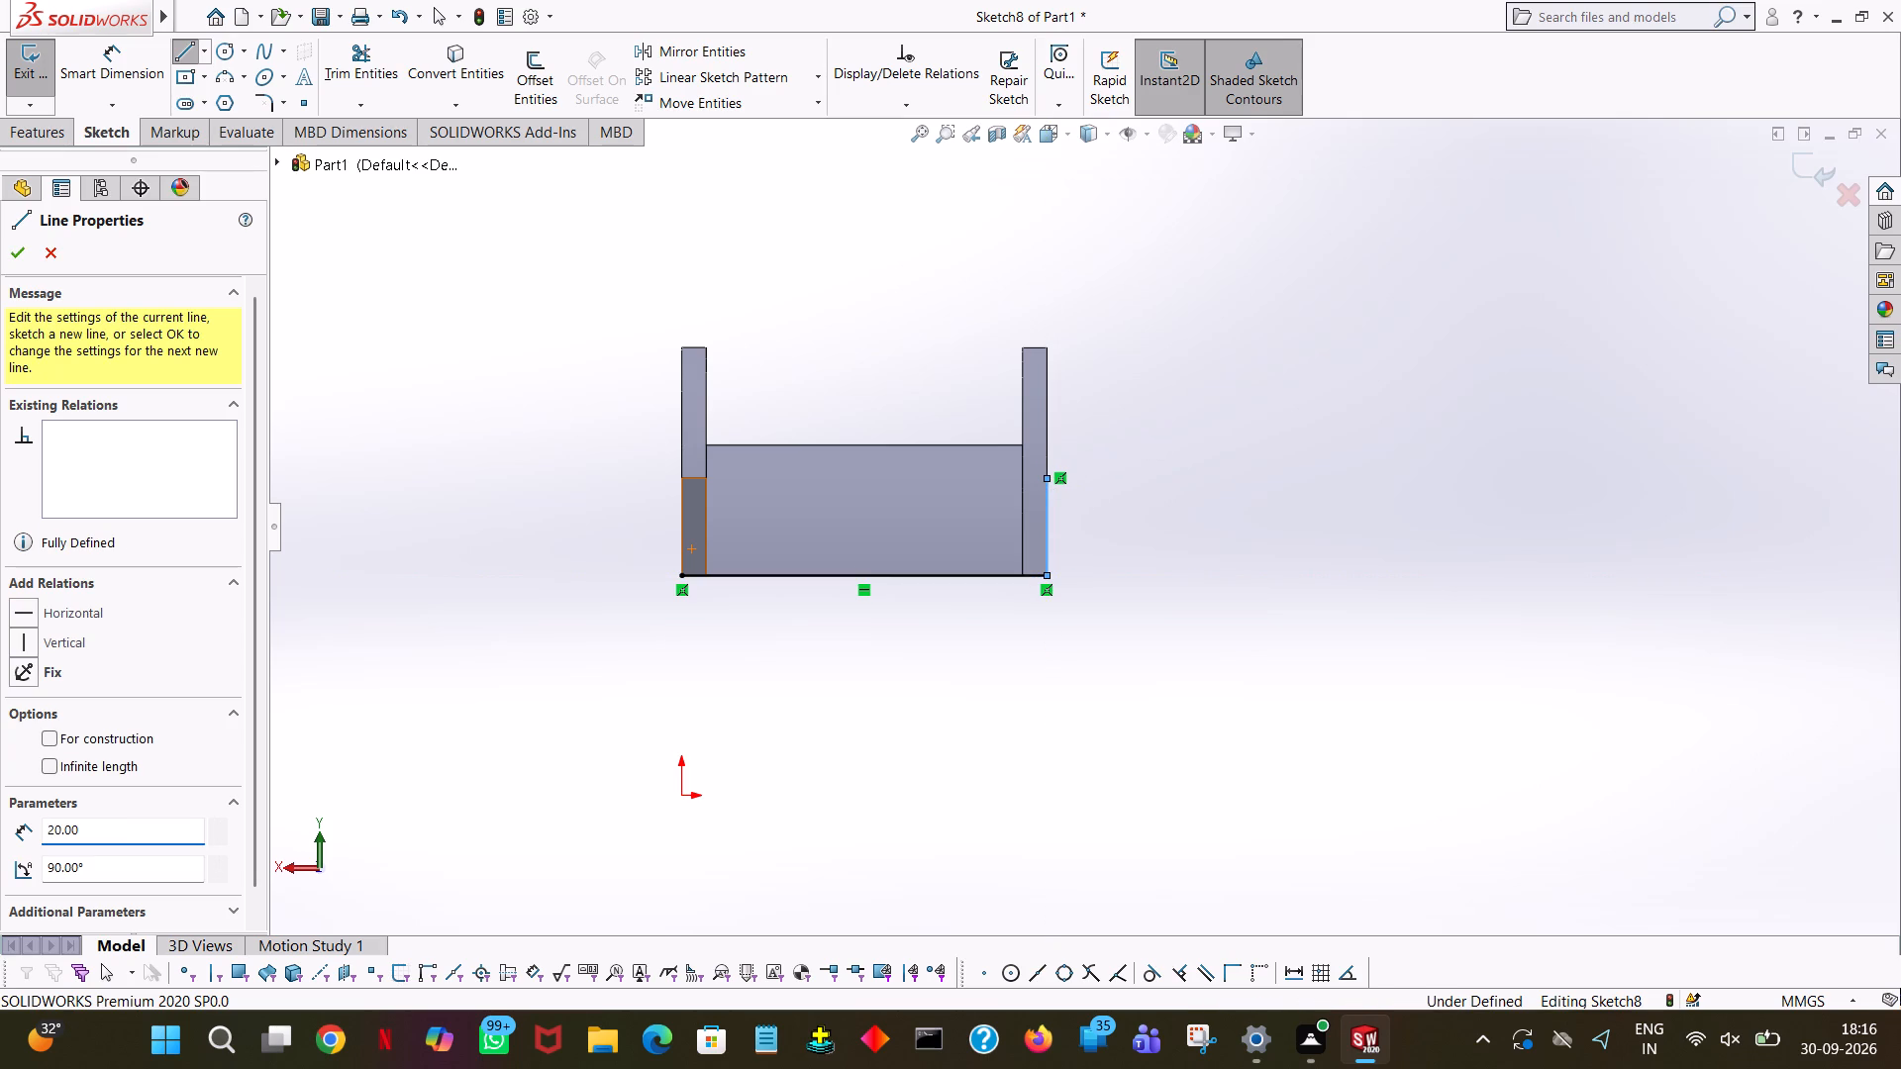
left_click(679, 477)
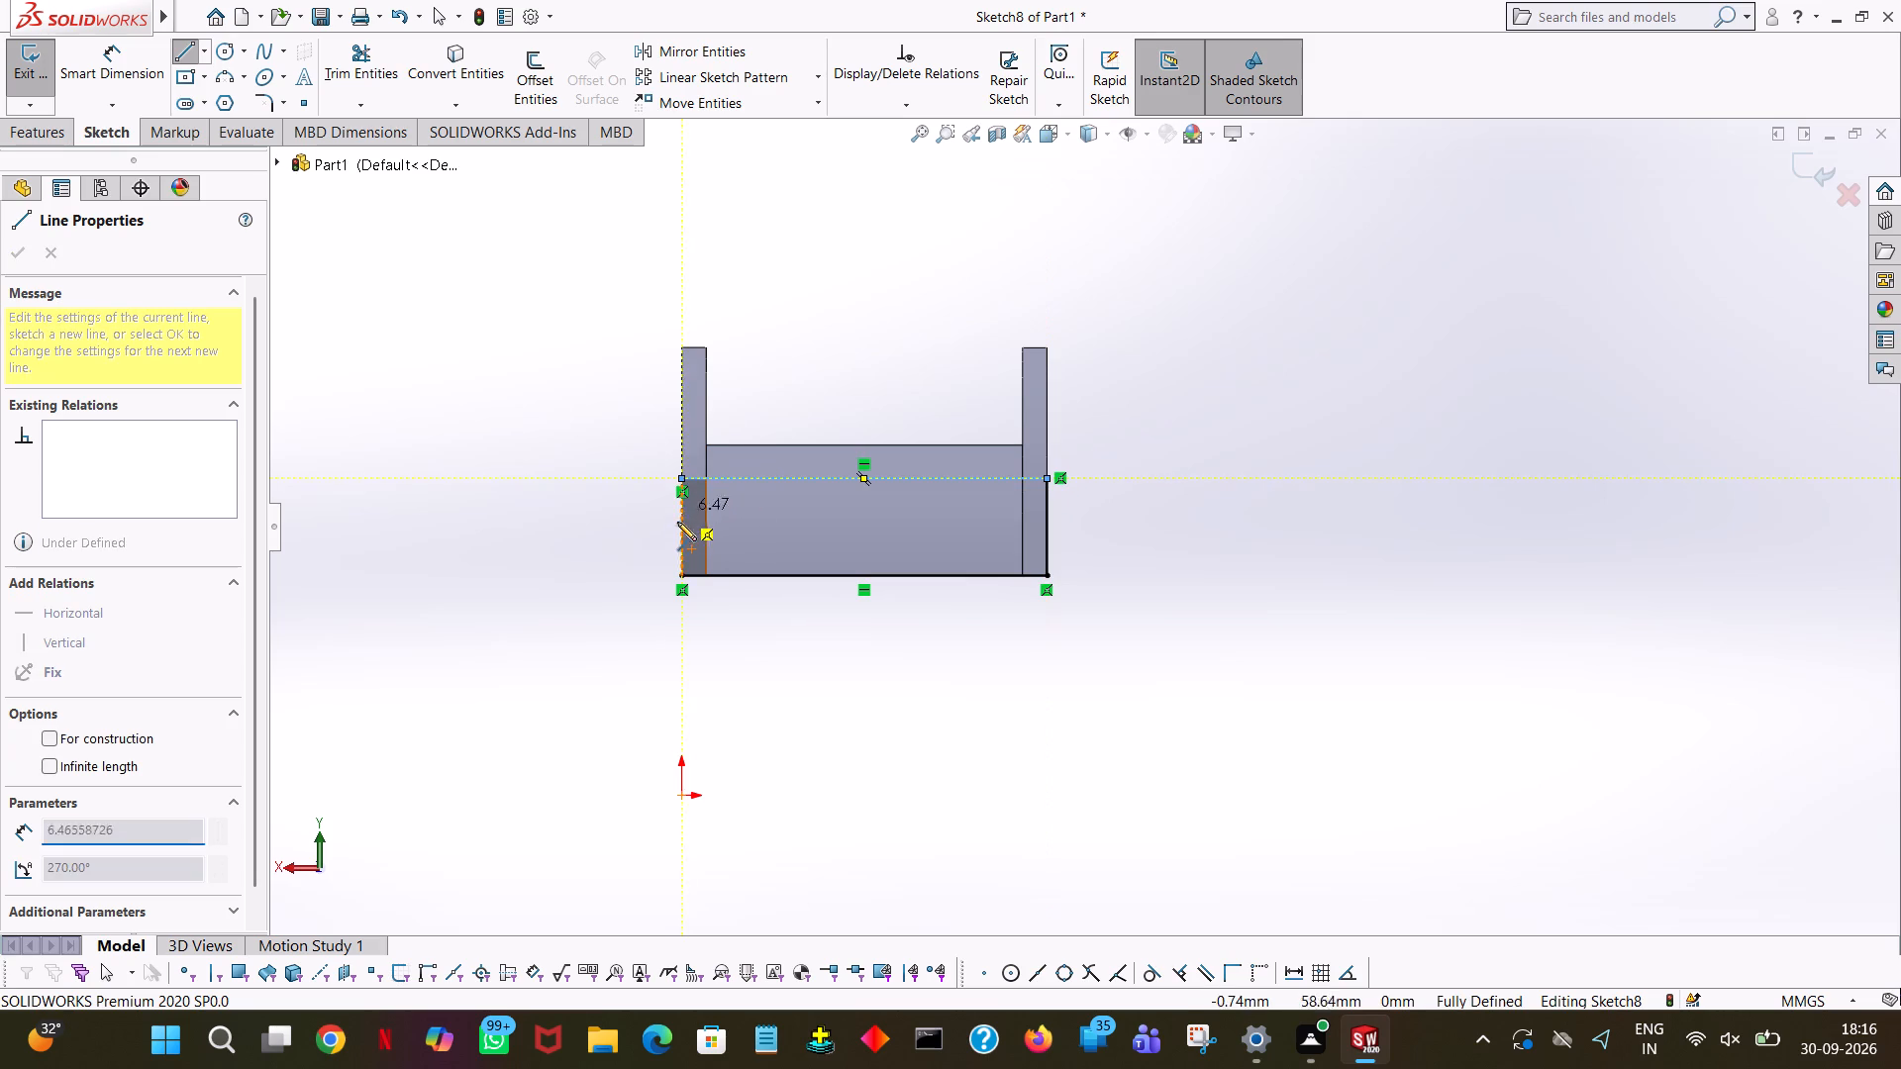
left_click(682, 579)
right_click(682, 579)
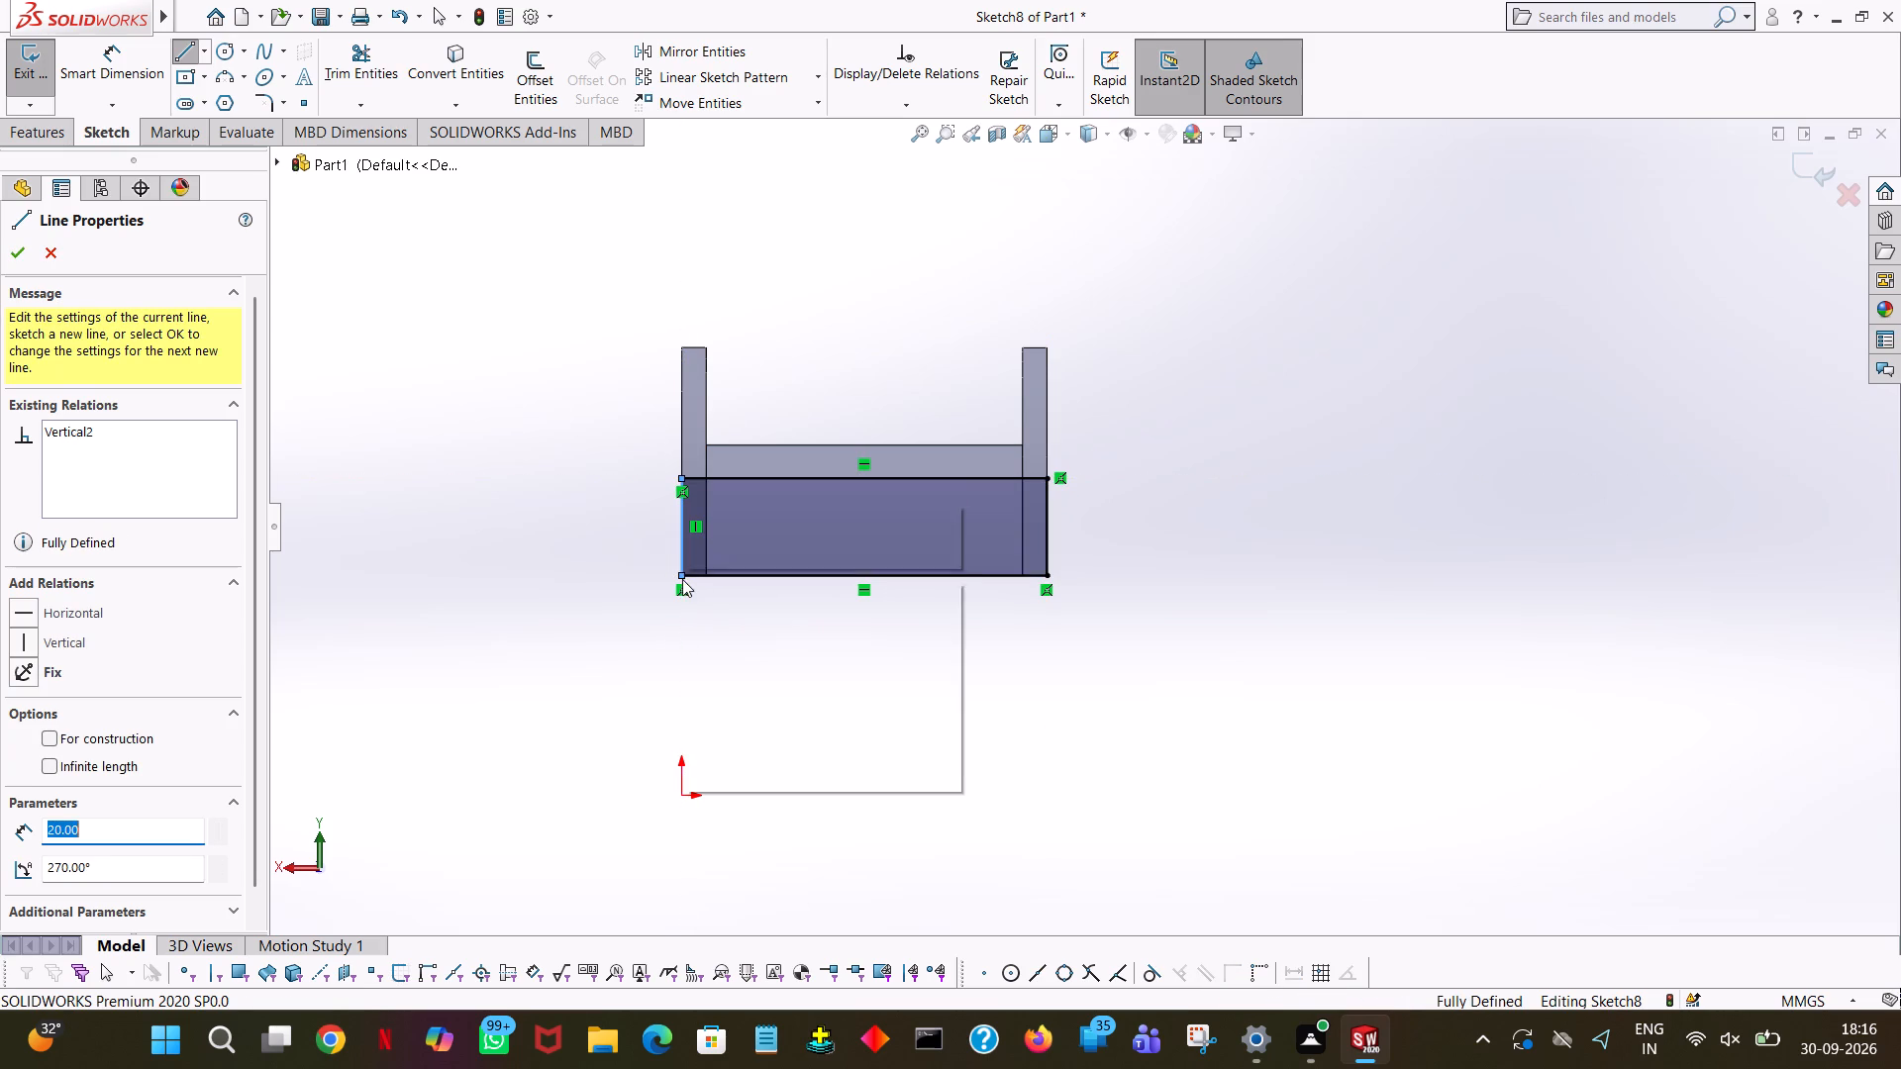
left_click(725, 596)
Extrude the rectangle 50 mm in the reversed direction, toward the arches, with the result merged, forming the solid flange block.
middle_click_drag(1339, 554, 1277, 722)
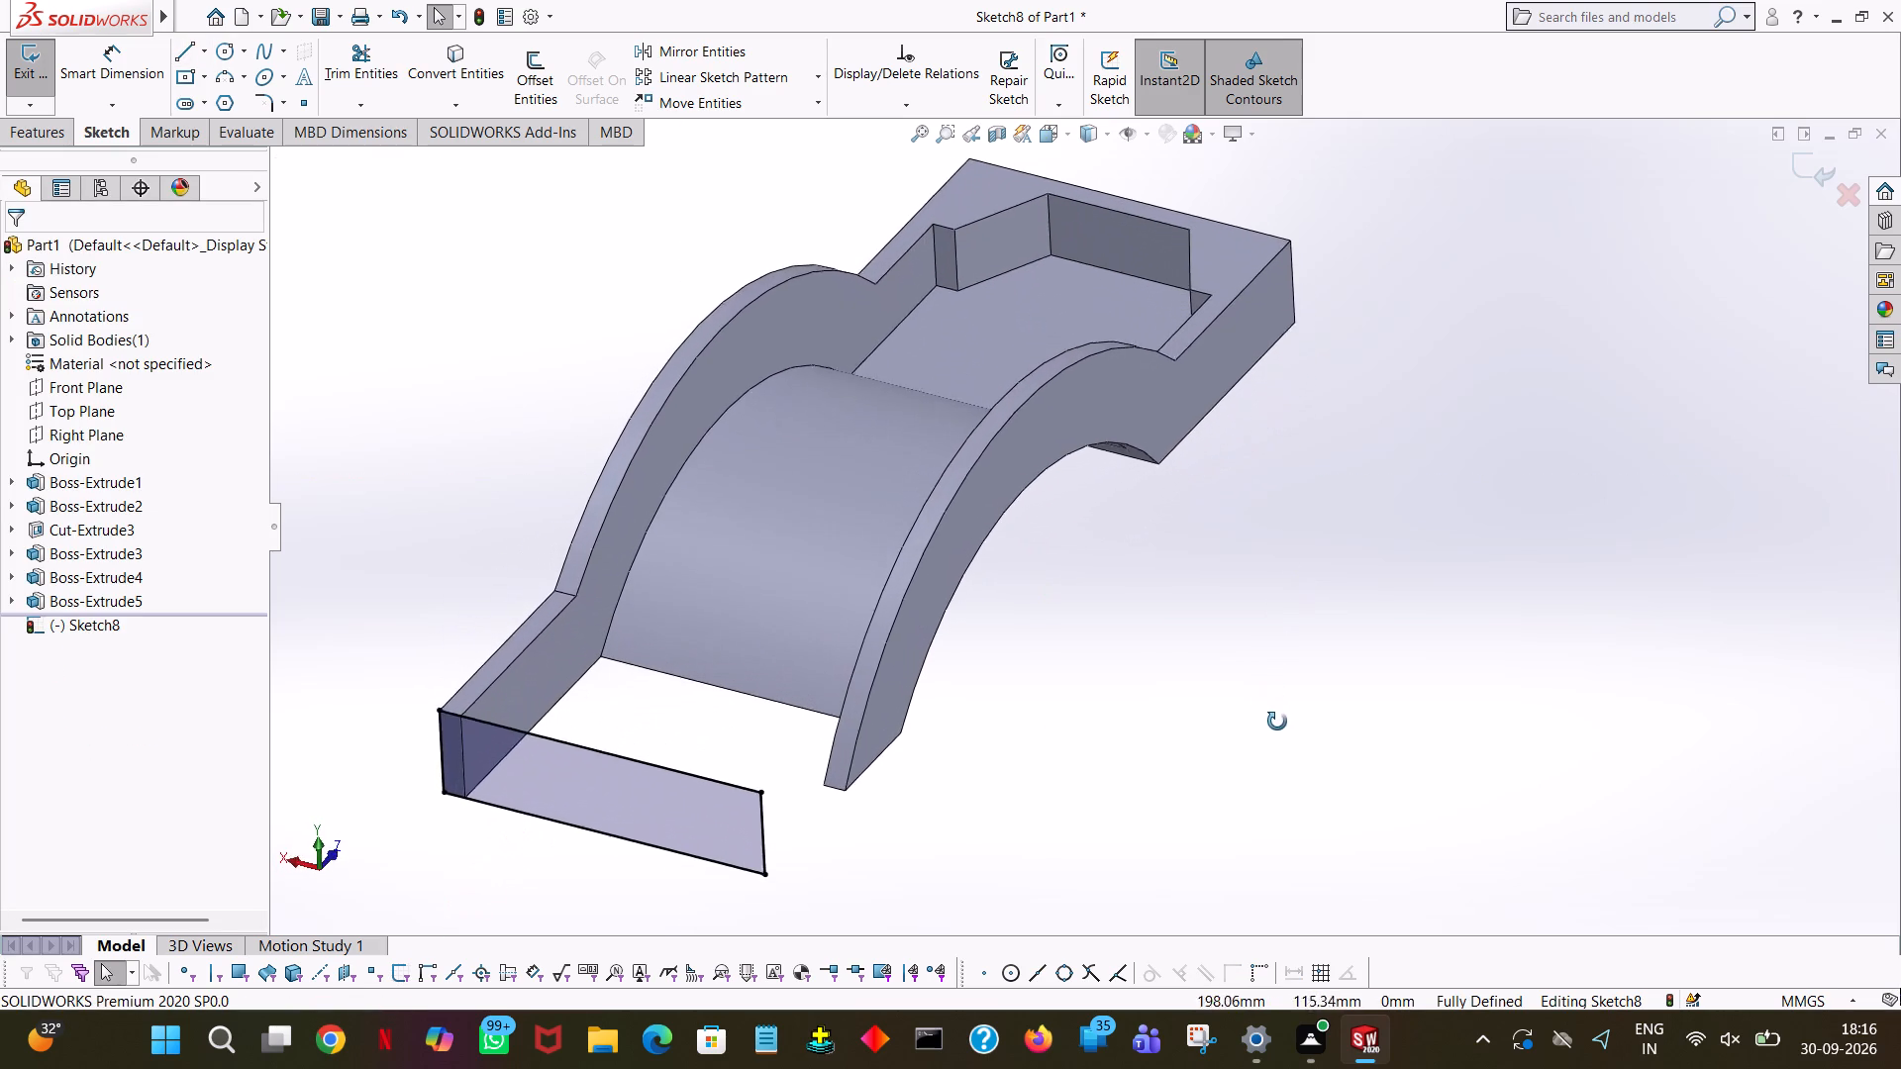
middle_click_drag(1277, 722, 1278, 741)
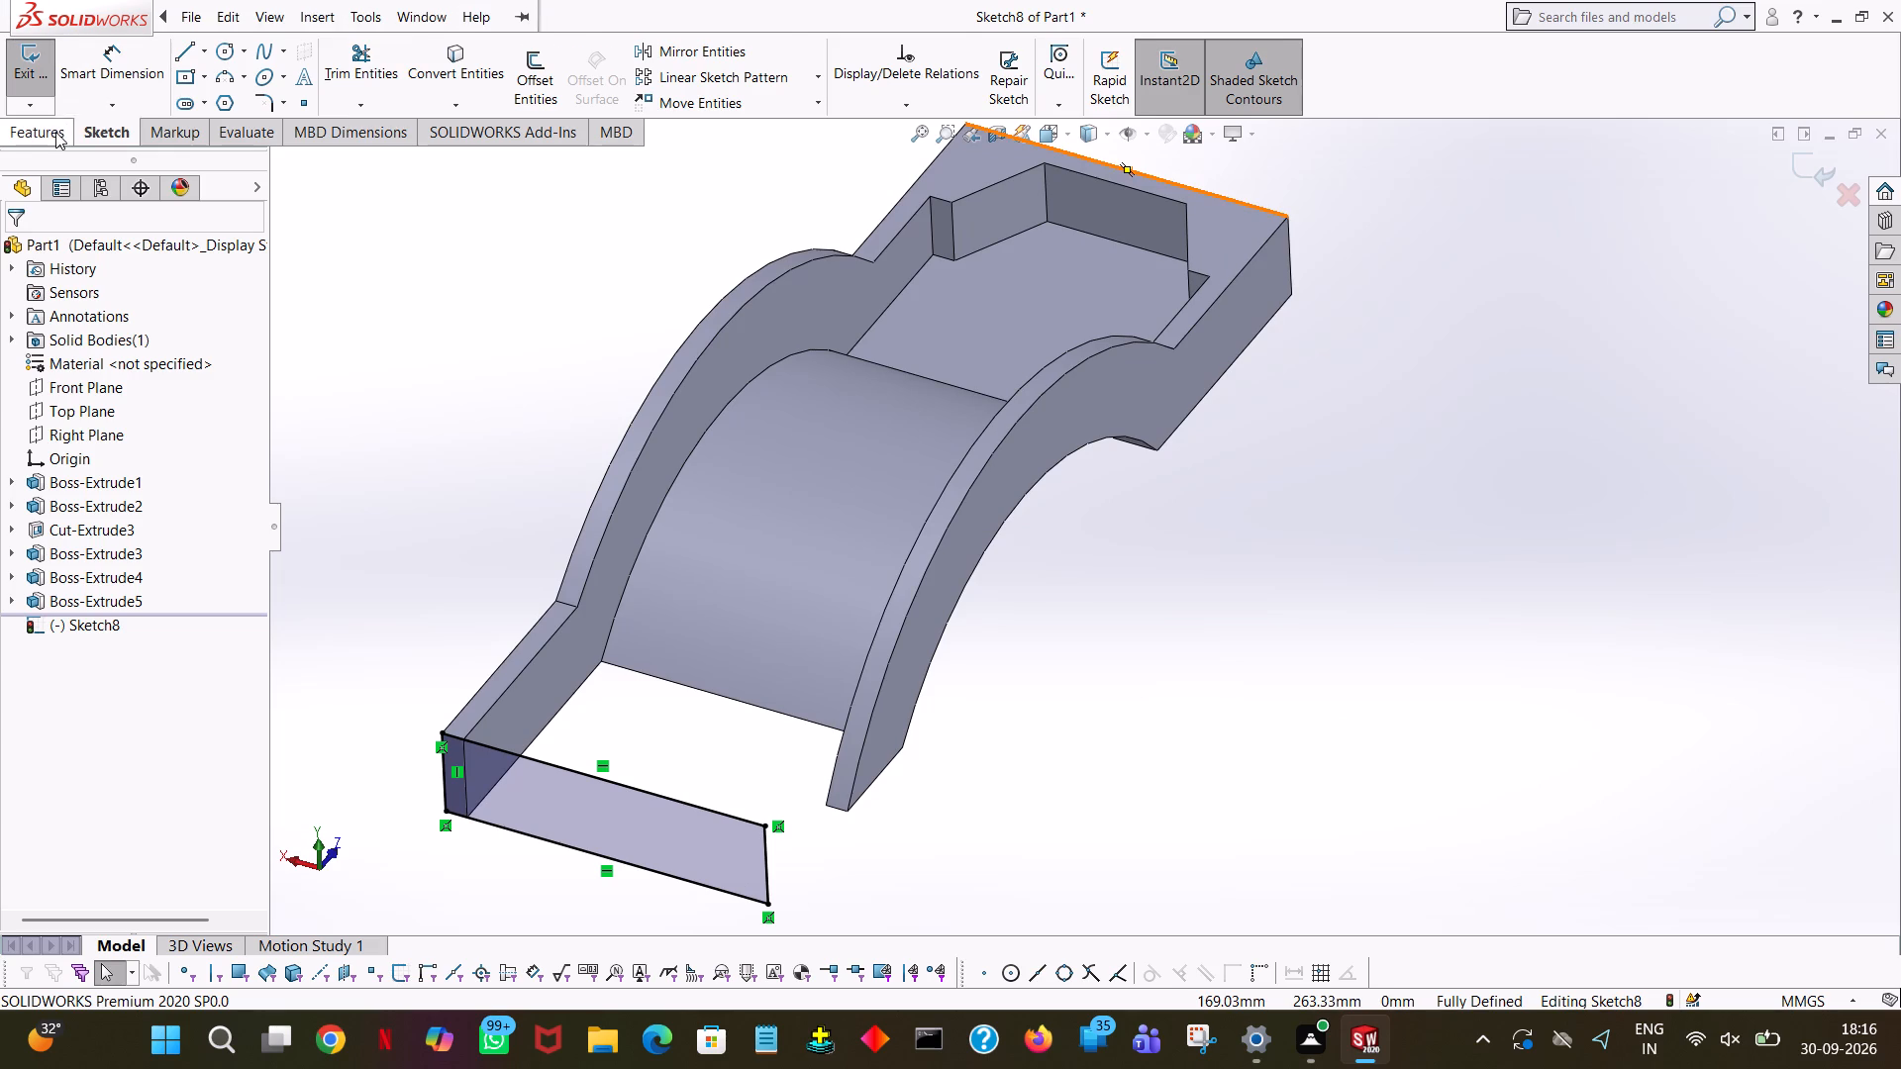
left_click(55, 132)
left_click(33, 72)
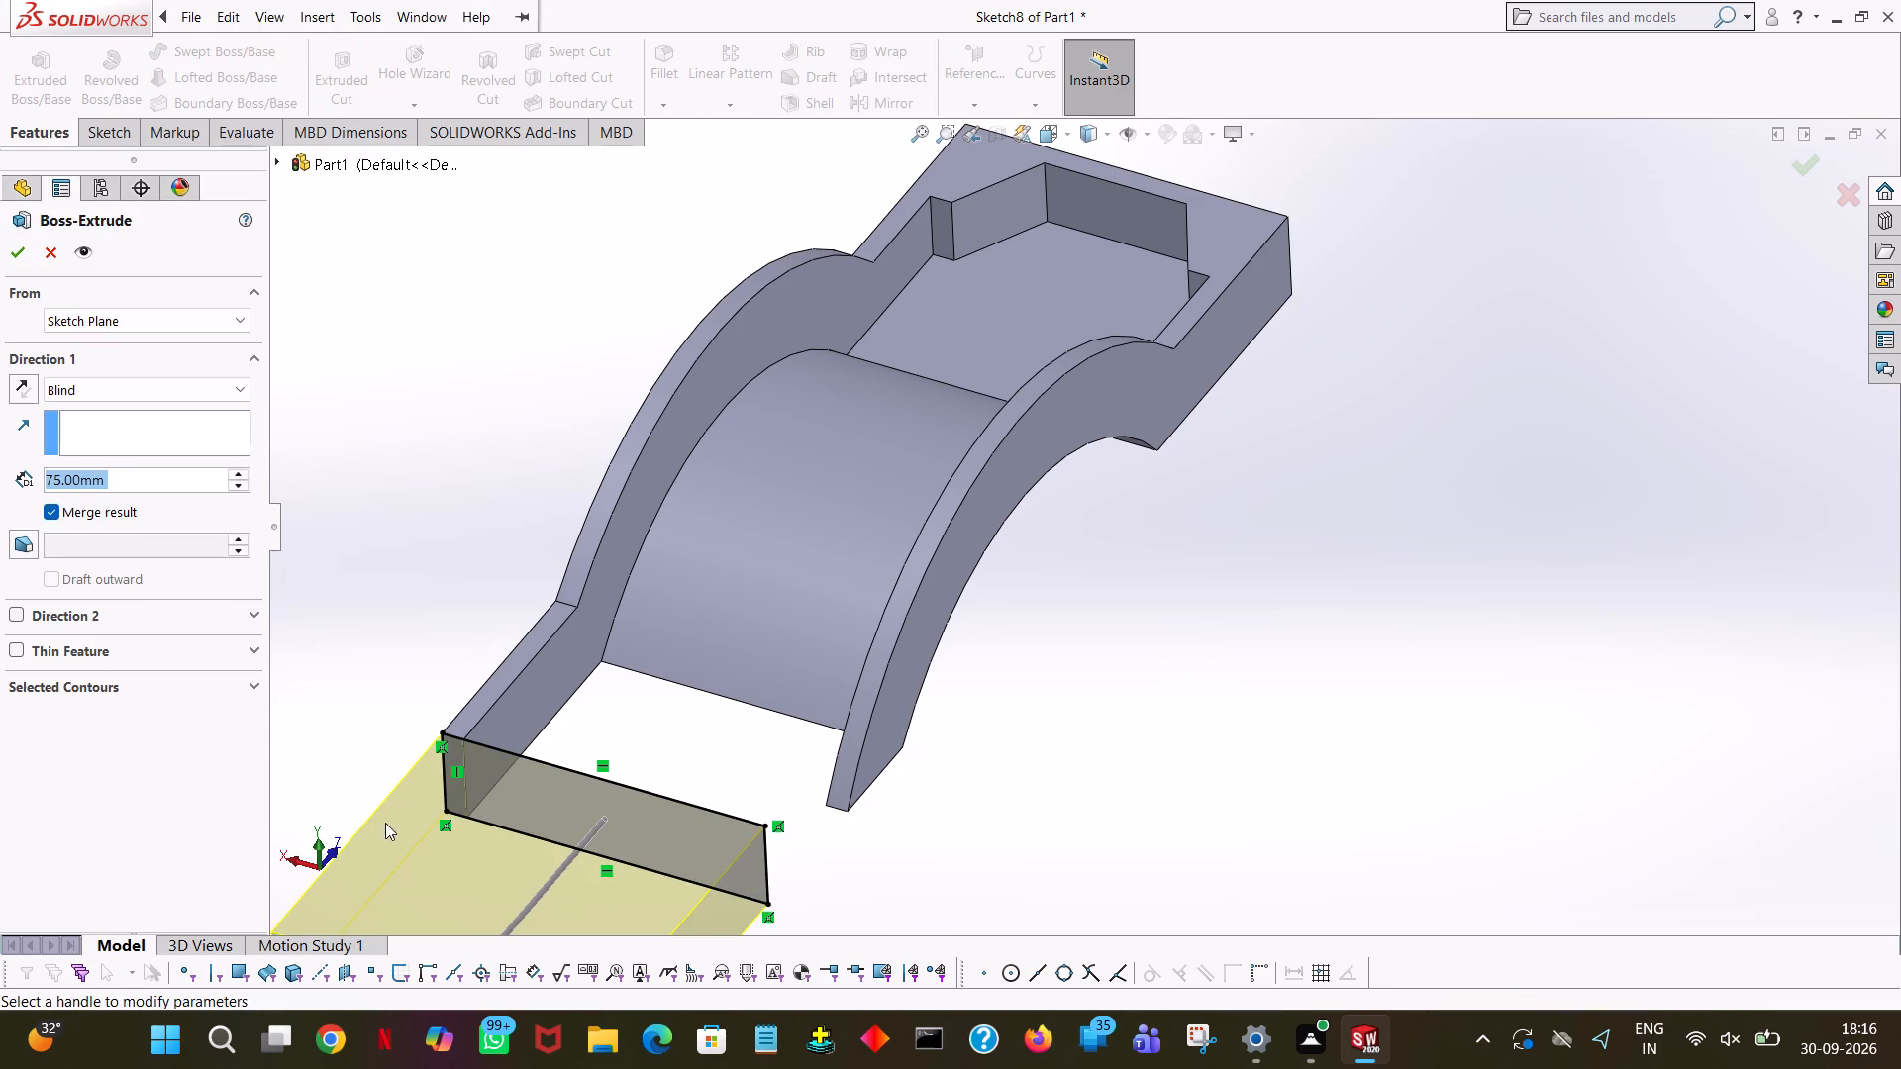
left_click(15, 386)
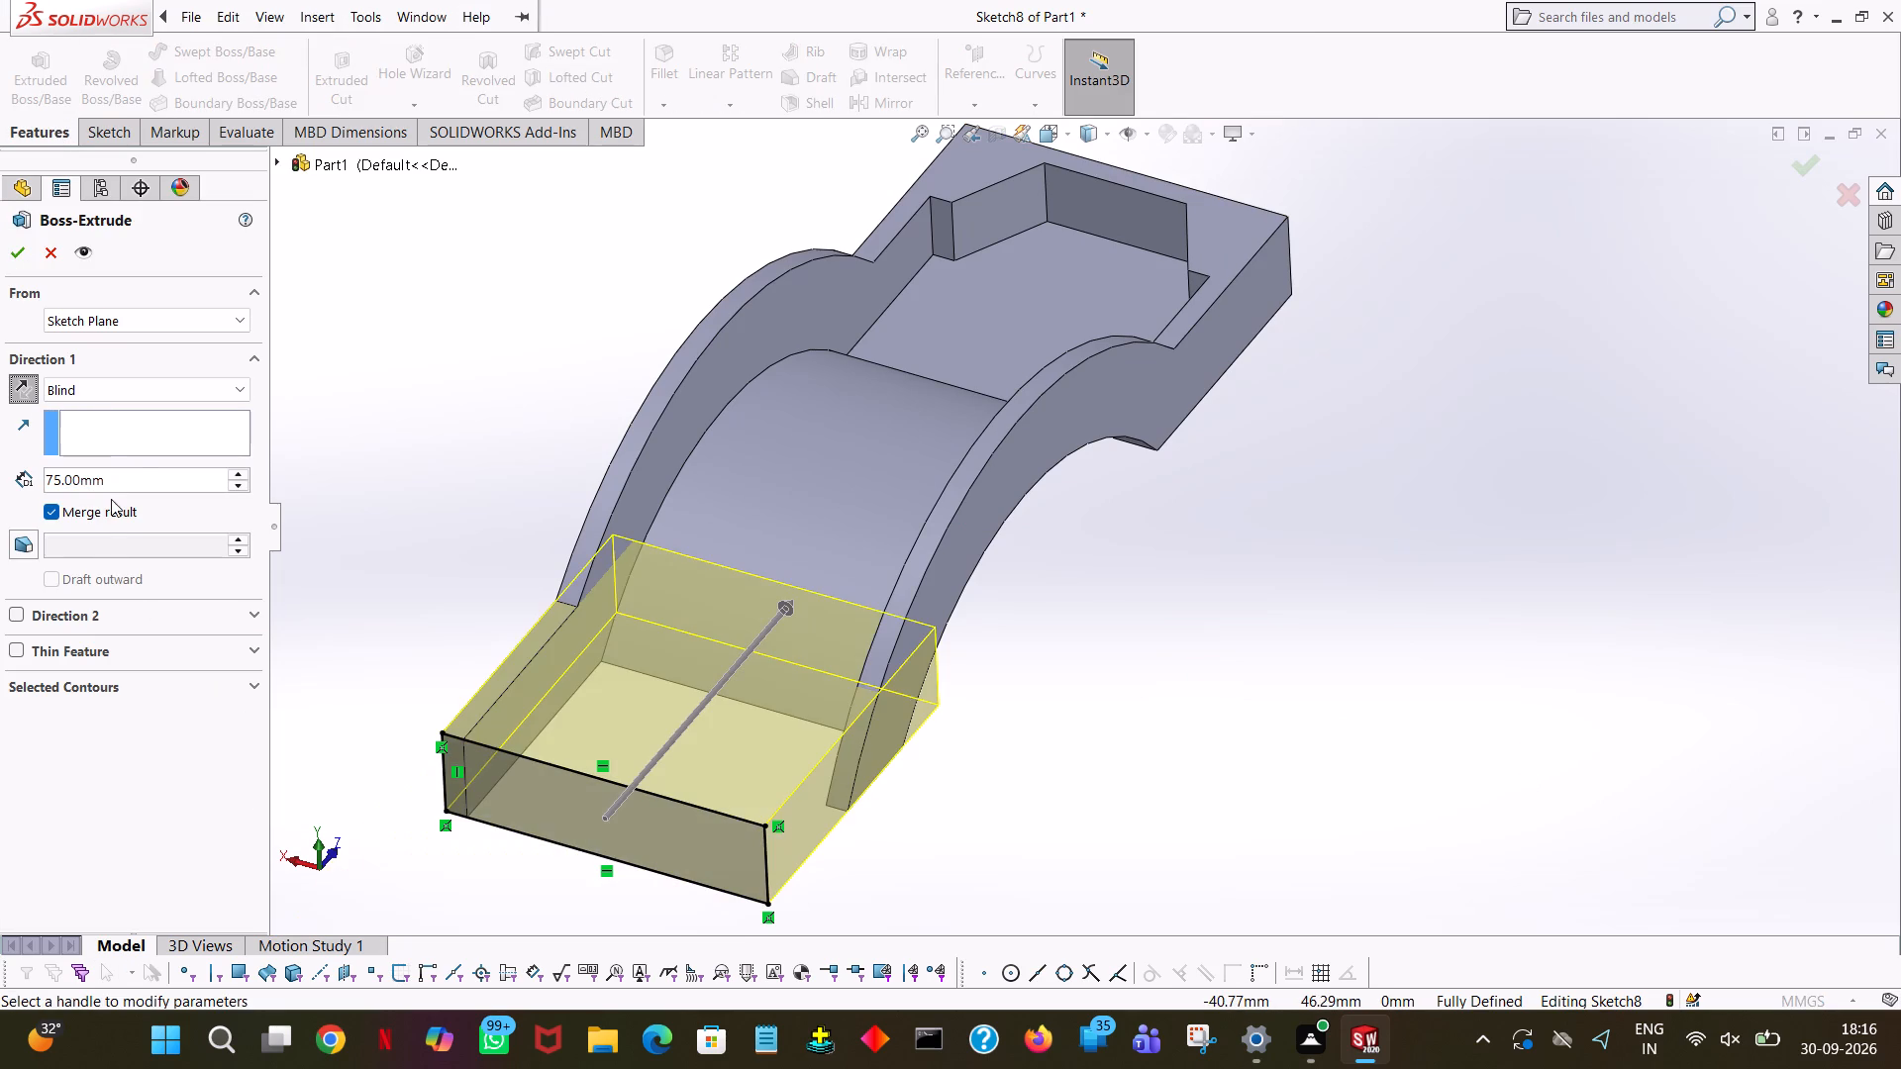
double_click(134, 466)
double_click(132, 470)
type("50")
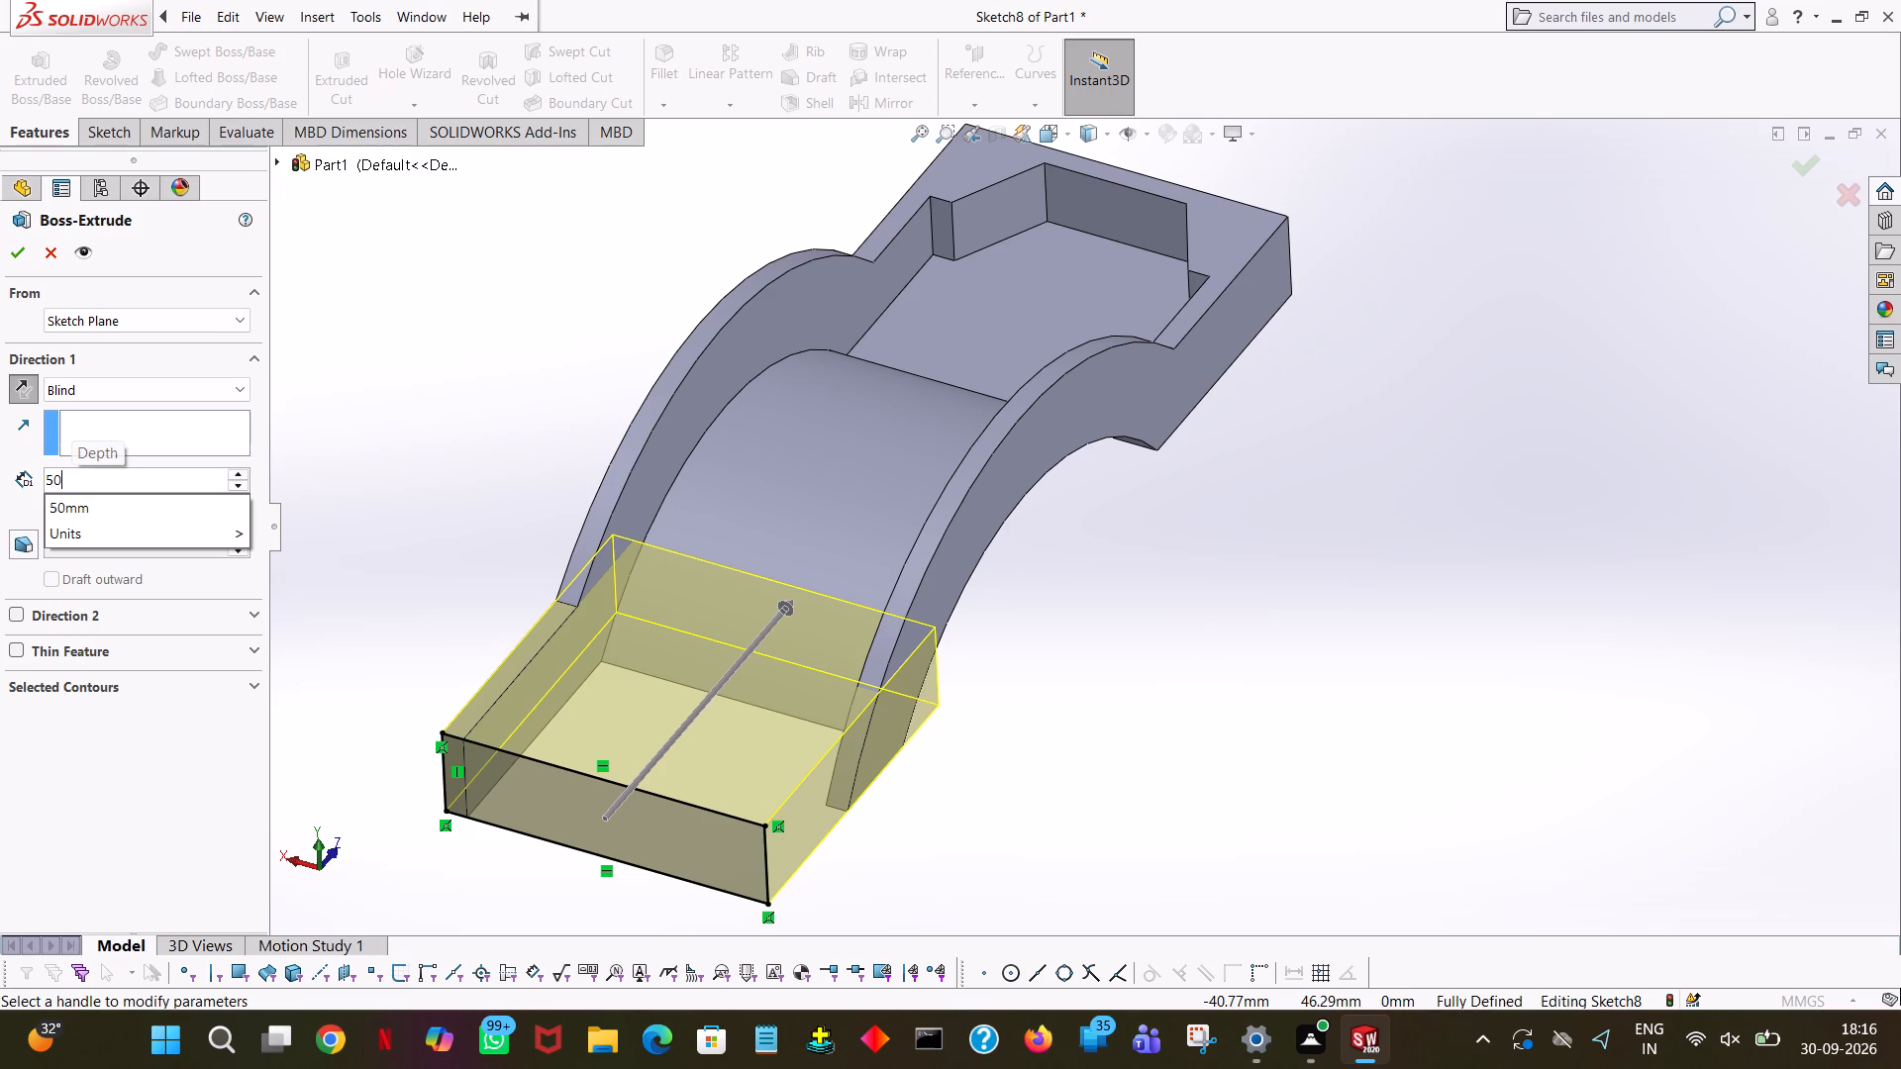
left_click(478, 401)
middle_click_drag(454, 411, 437, 579)
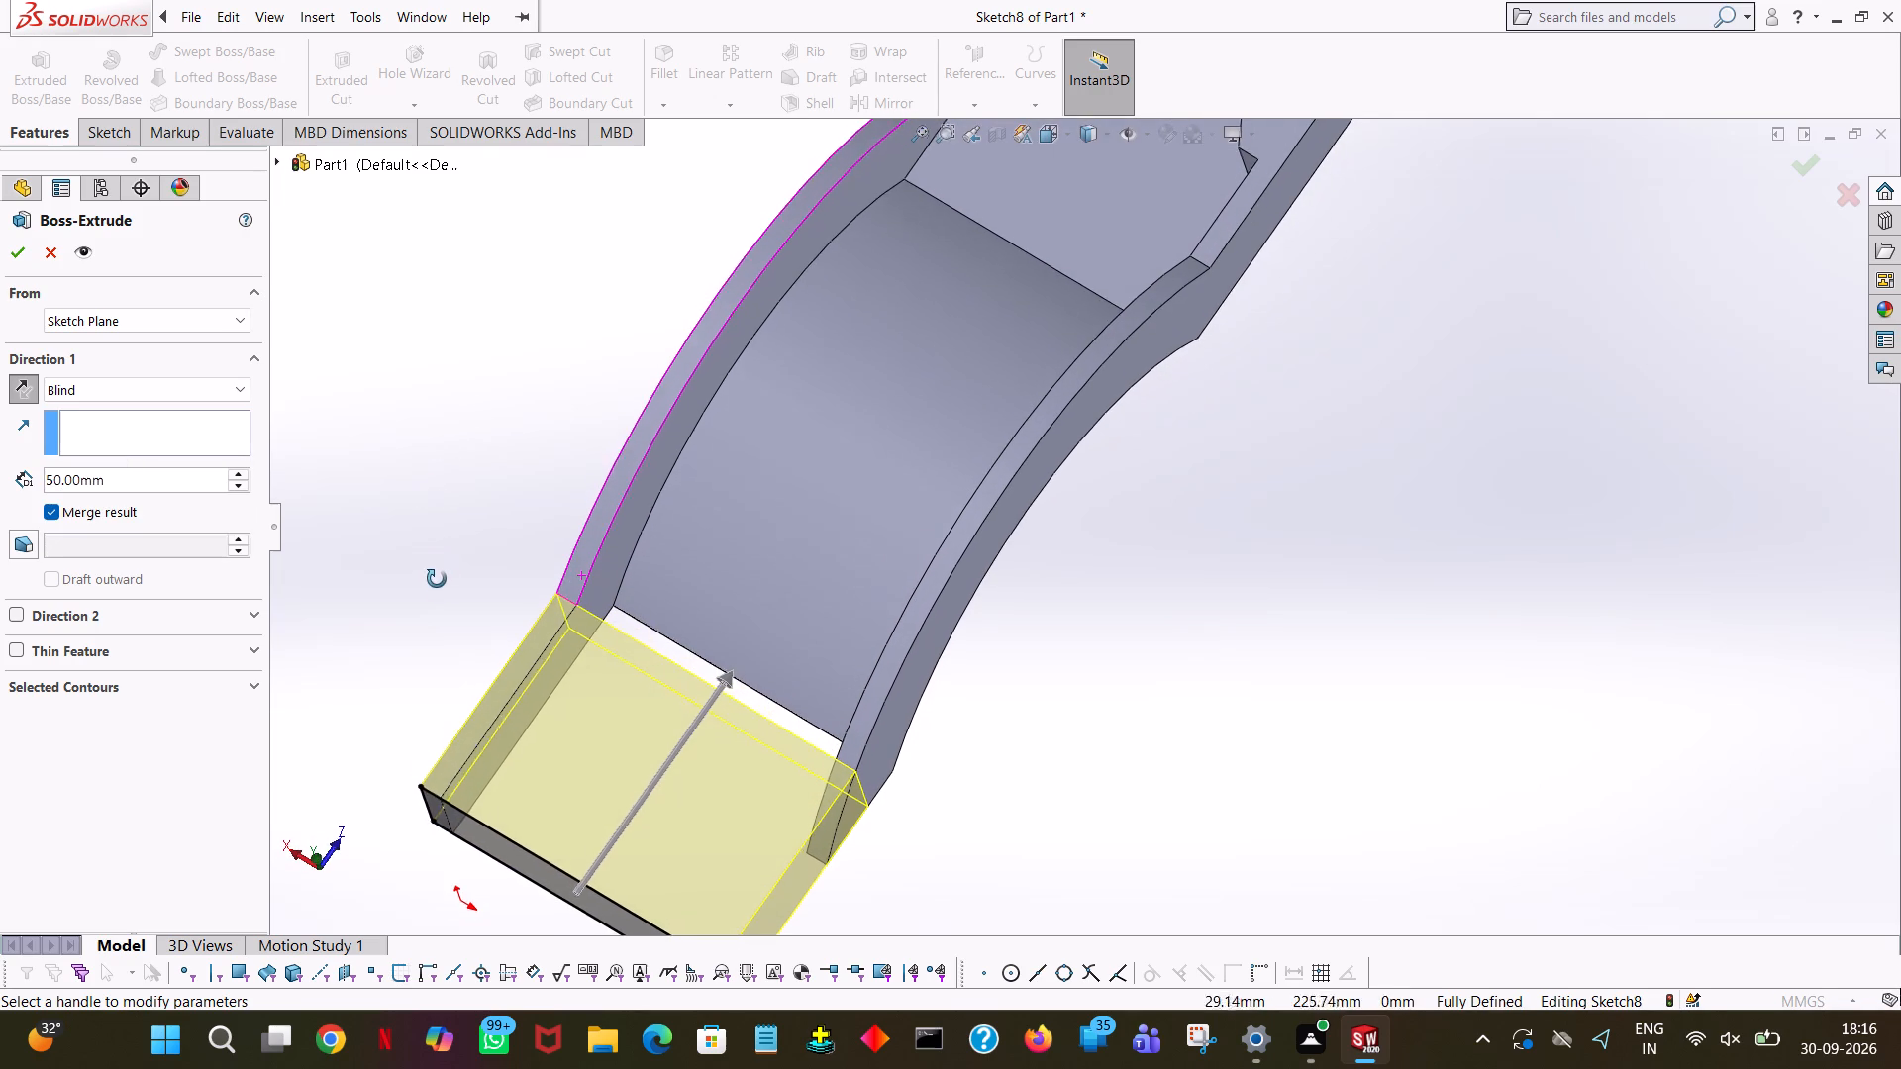
middle_click_drag(437, 579, 437, 583)
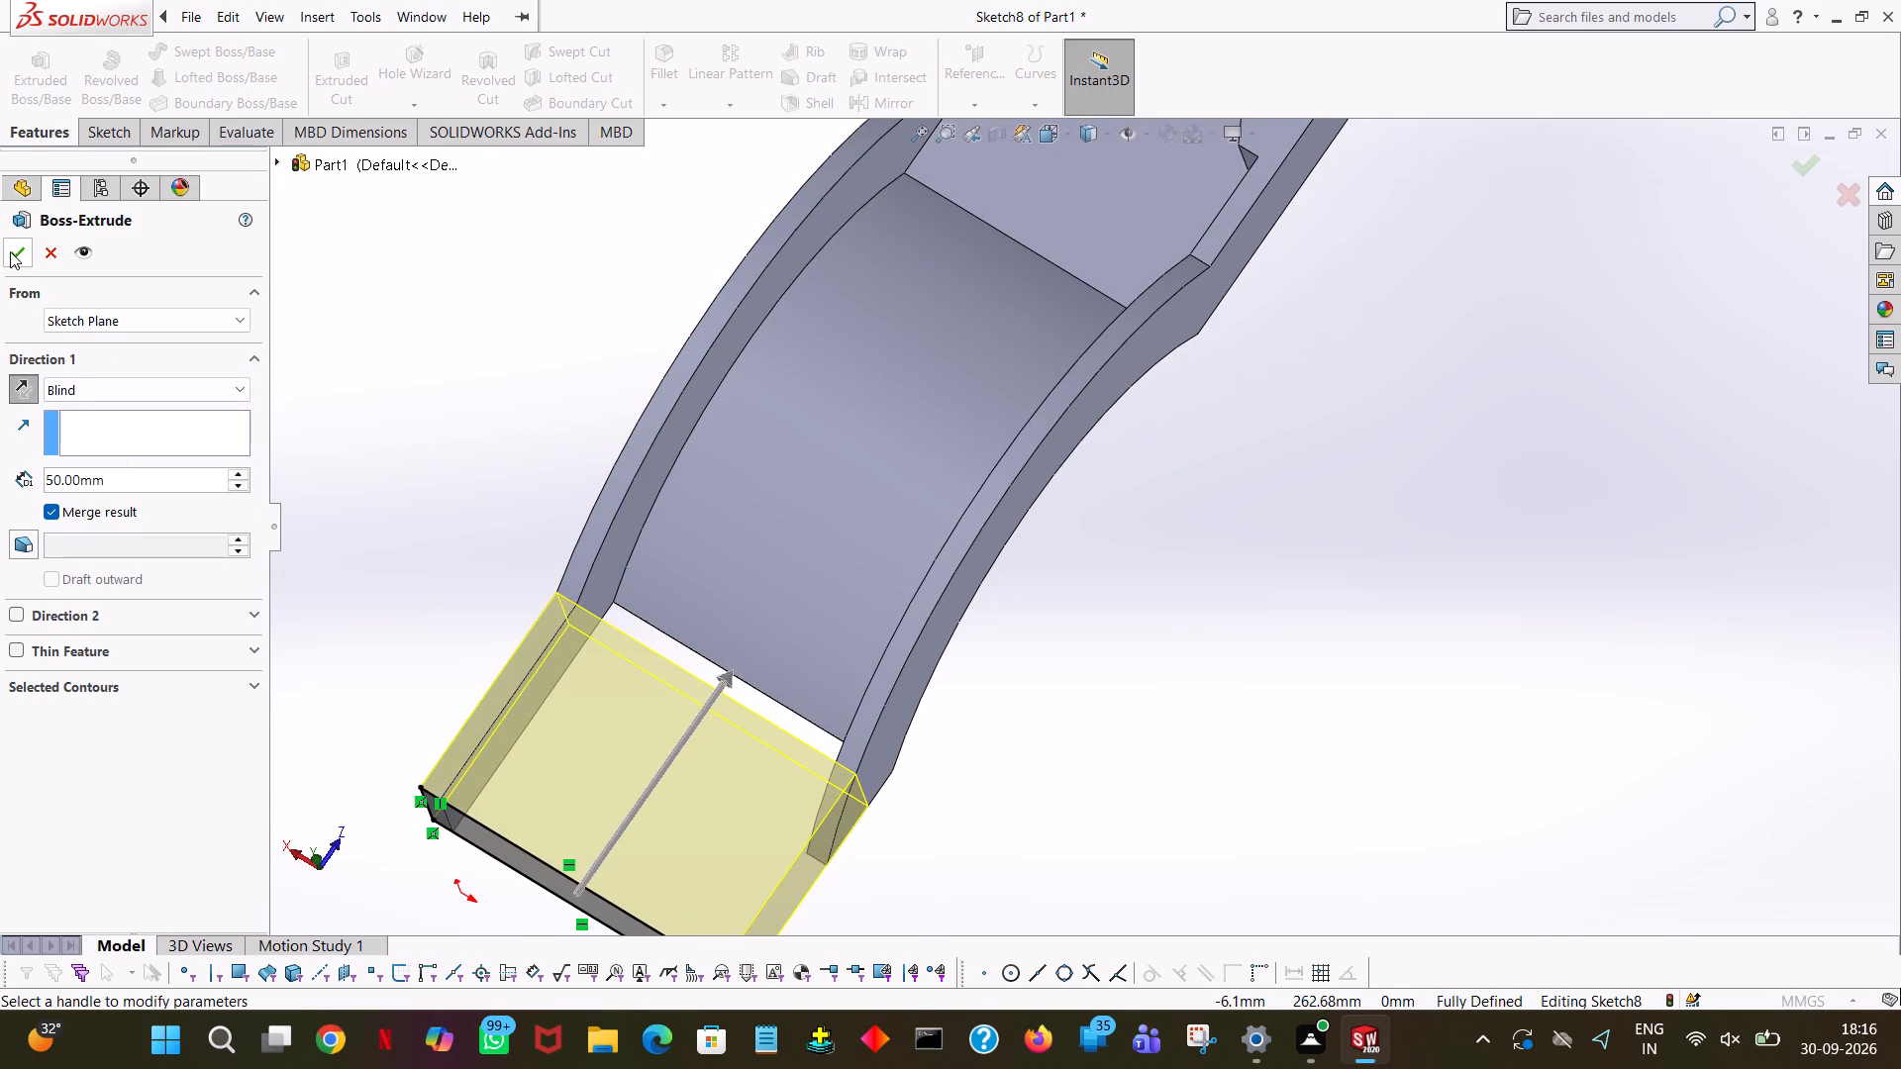
left_click(10, 251)
left_click(1044, 605)
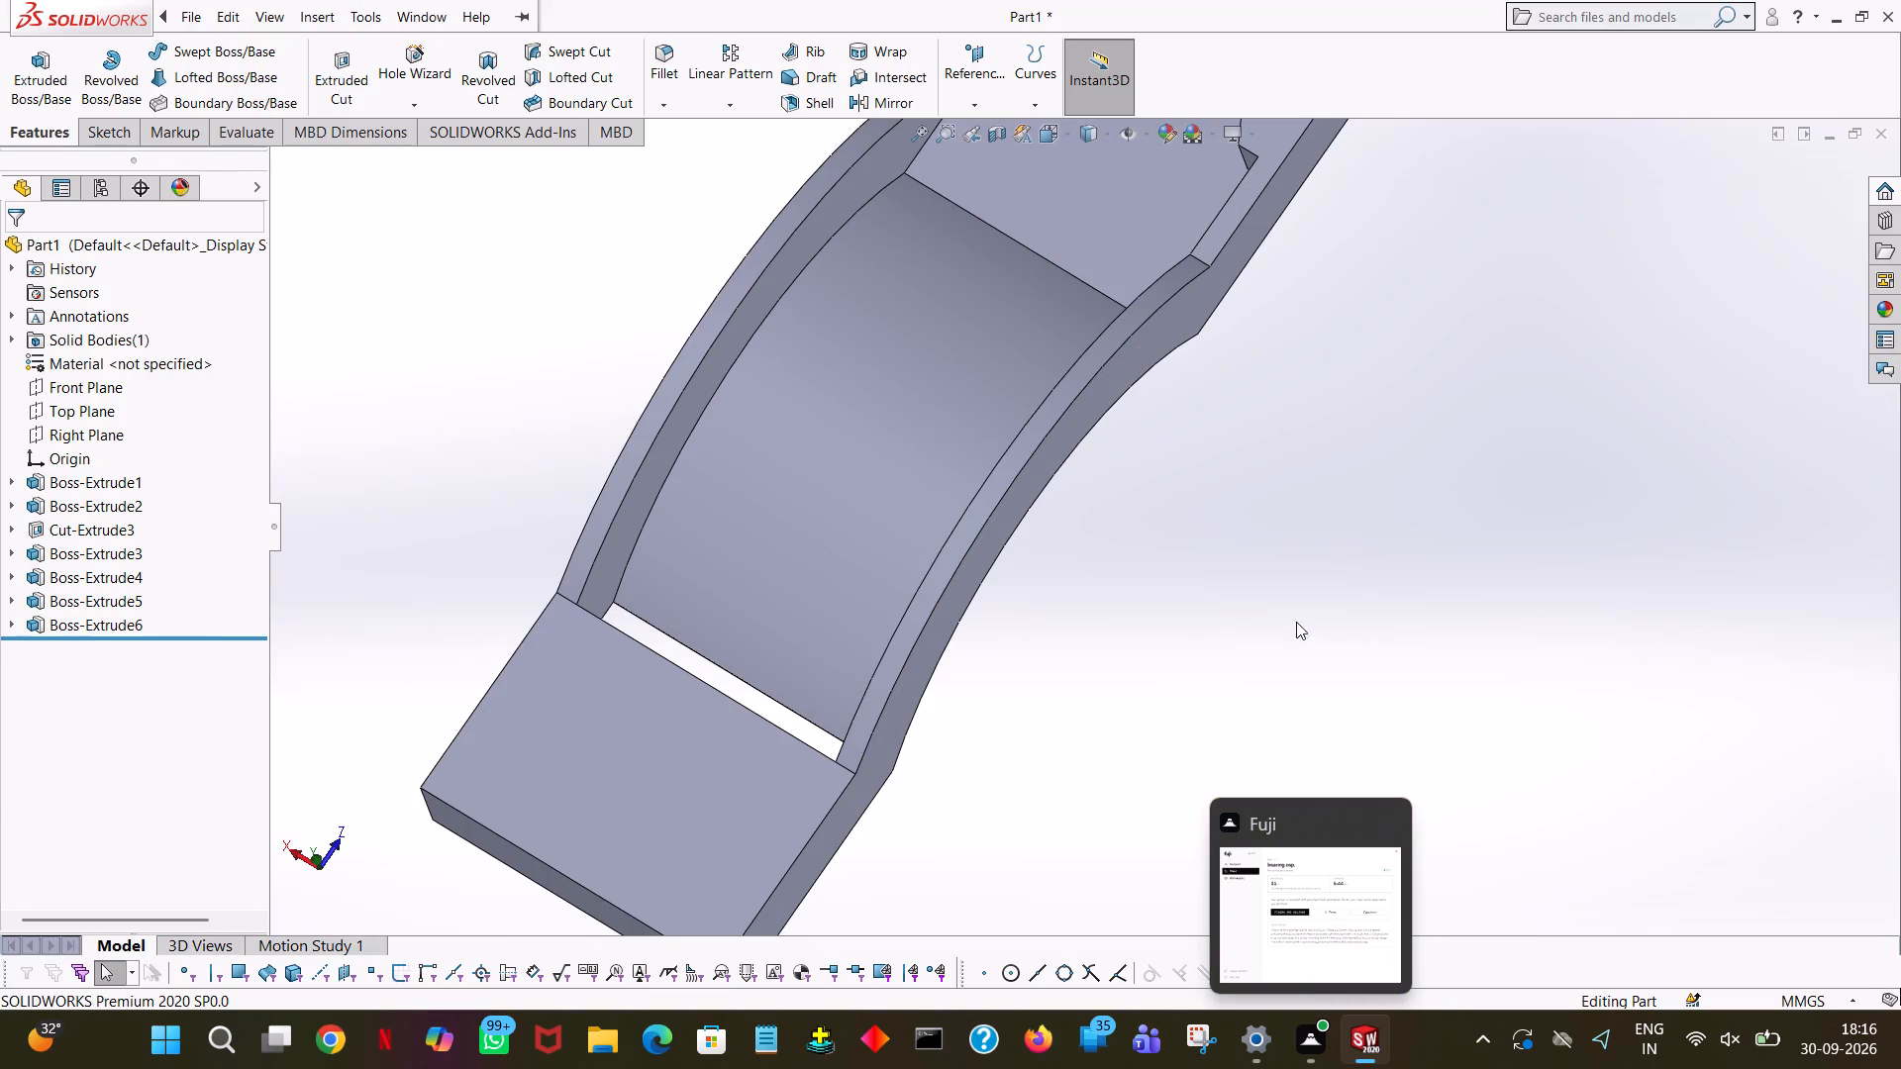
Start a sketch on the arch's outer side face with a 5 mm vertical line up from the inner arch's bottom corner beside the solid flange.
middle_click_drag(1181, 785, 1129, 735)
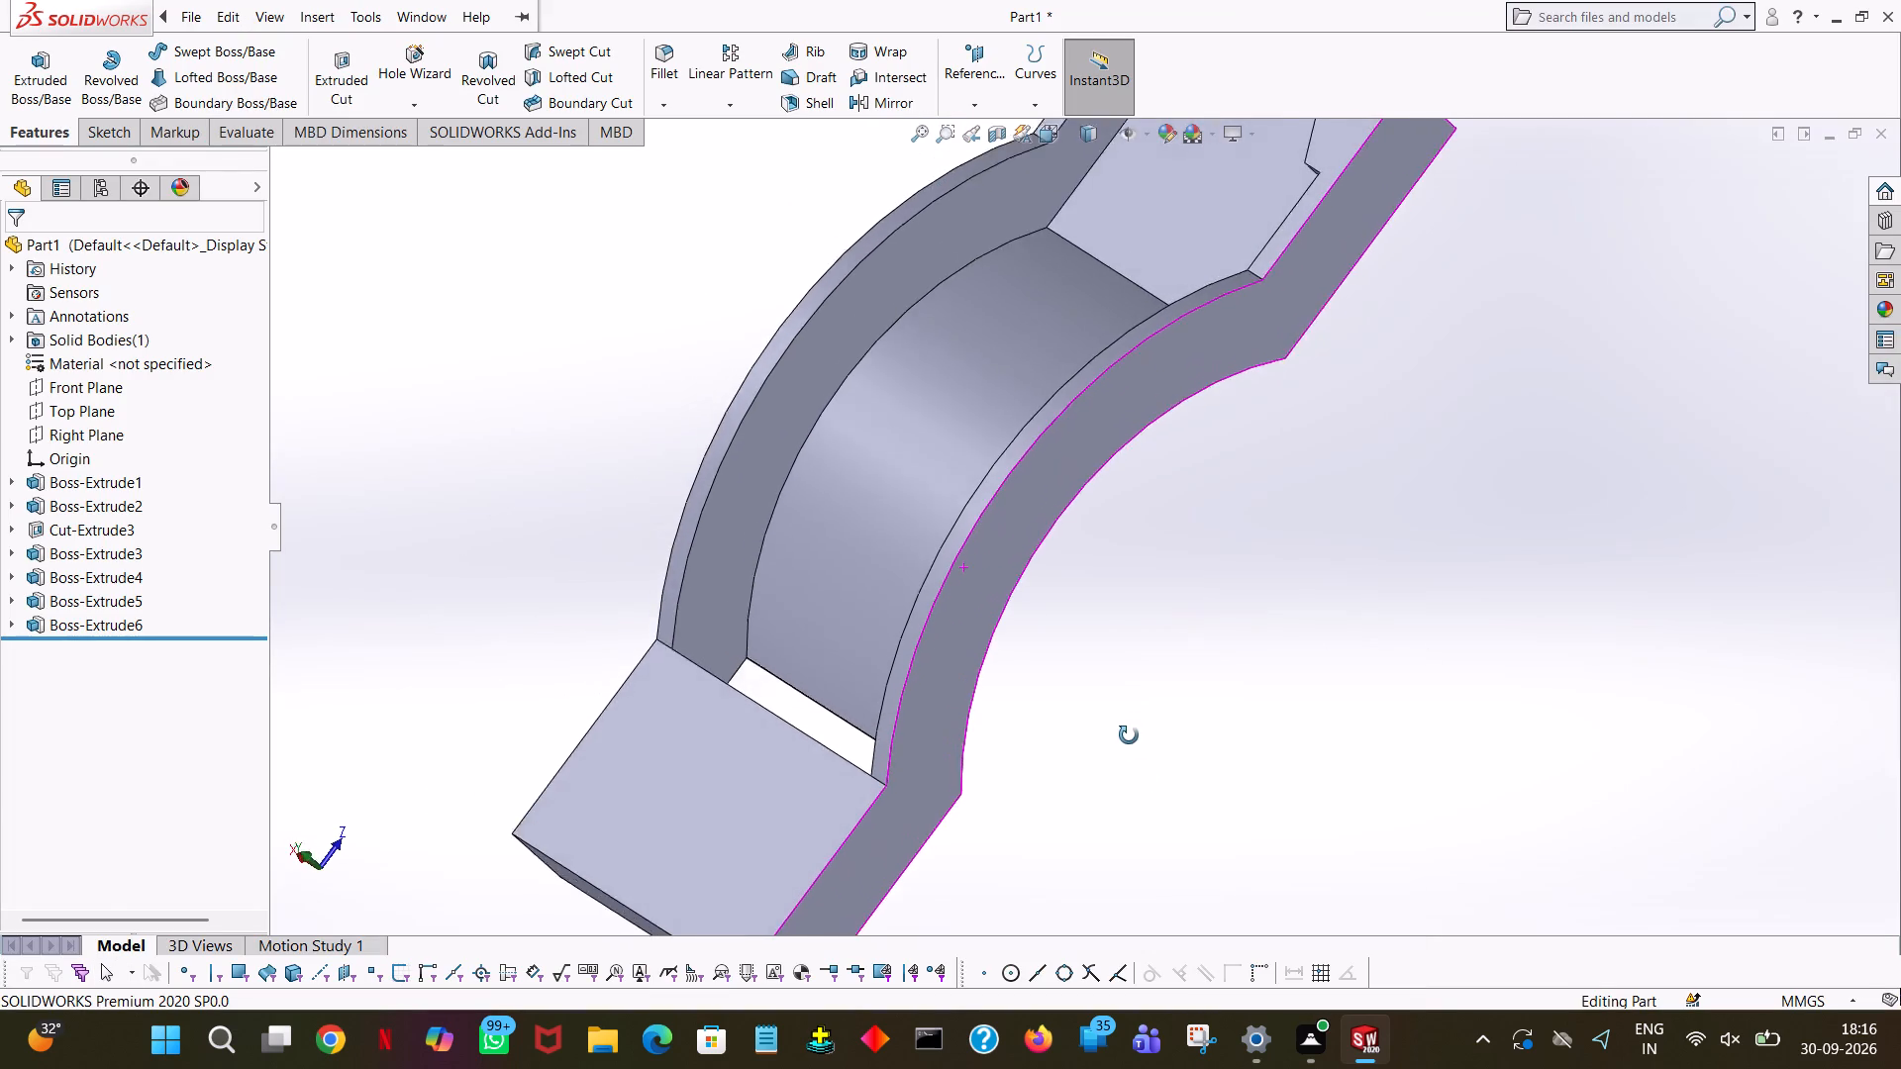
middle_click_drag(1129, 735, 1108, 632)
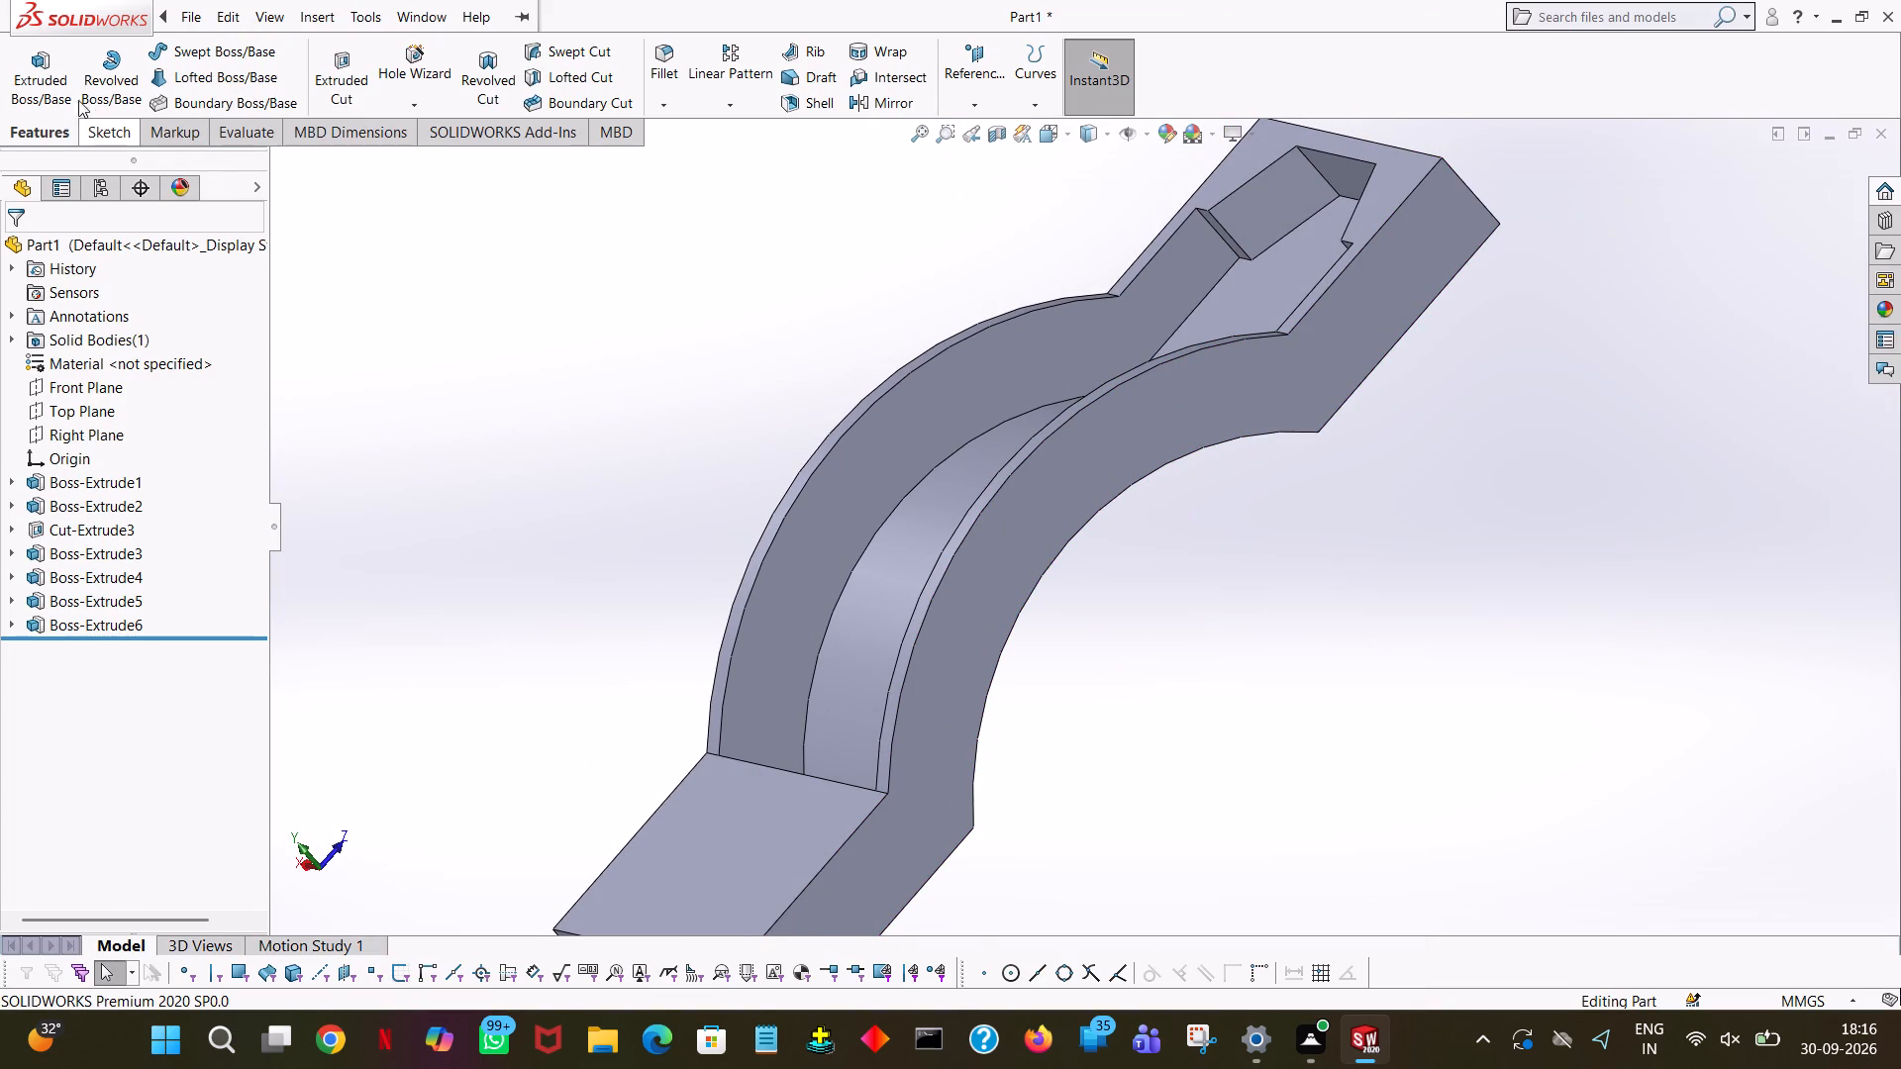
left_click(50, 93)
left_click(950, 803)
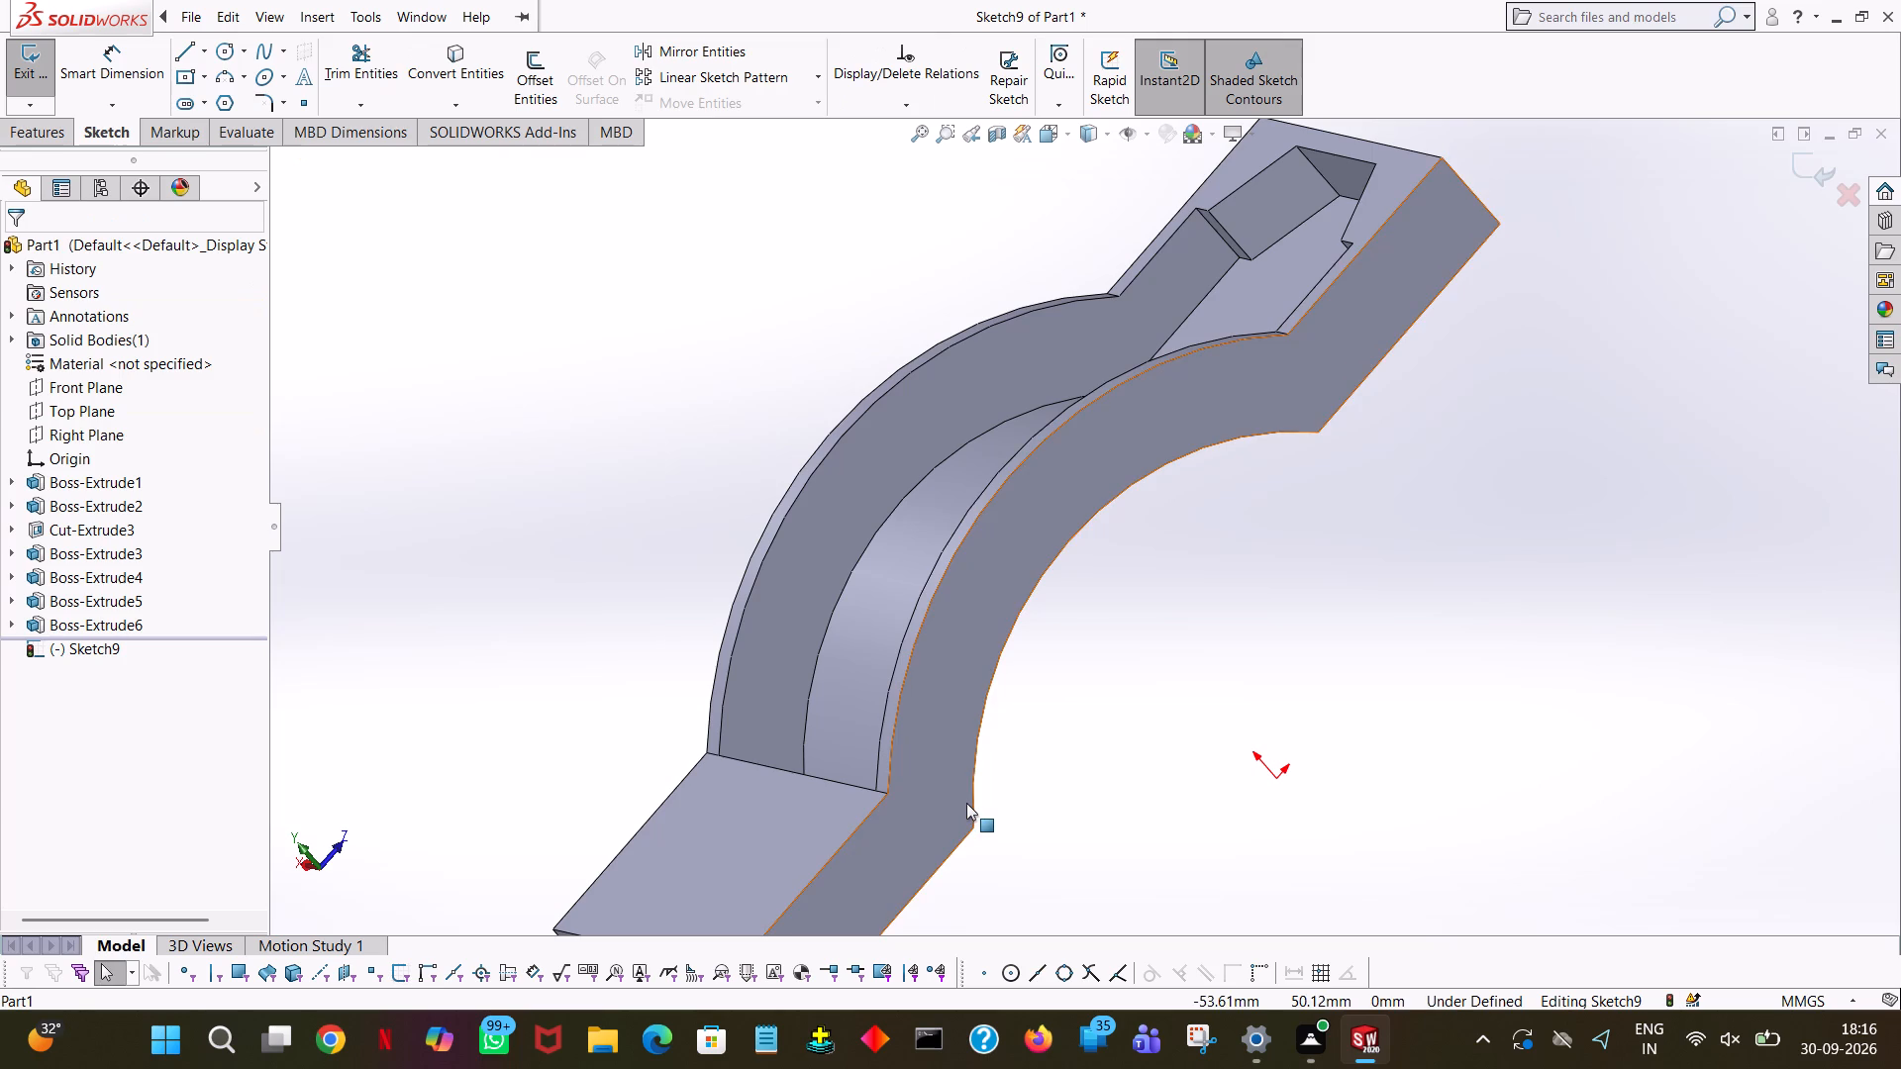
key("space")
left_click(252, 150)
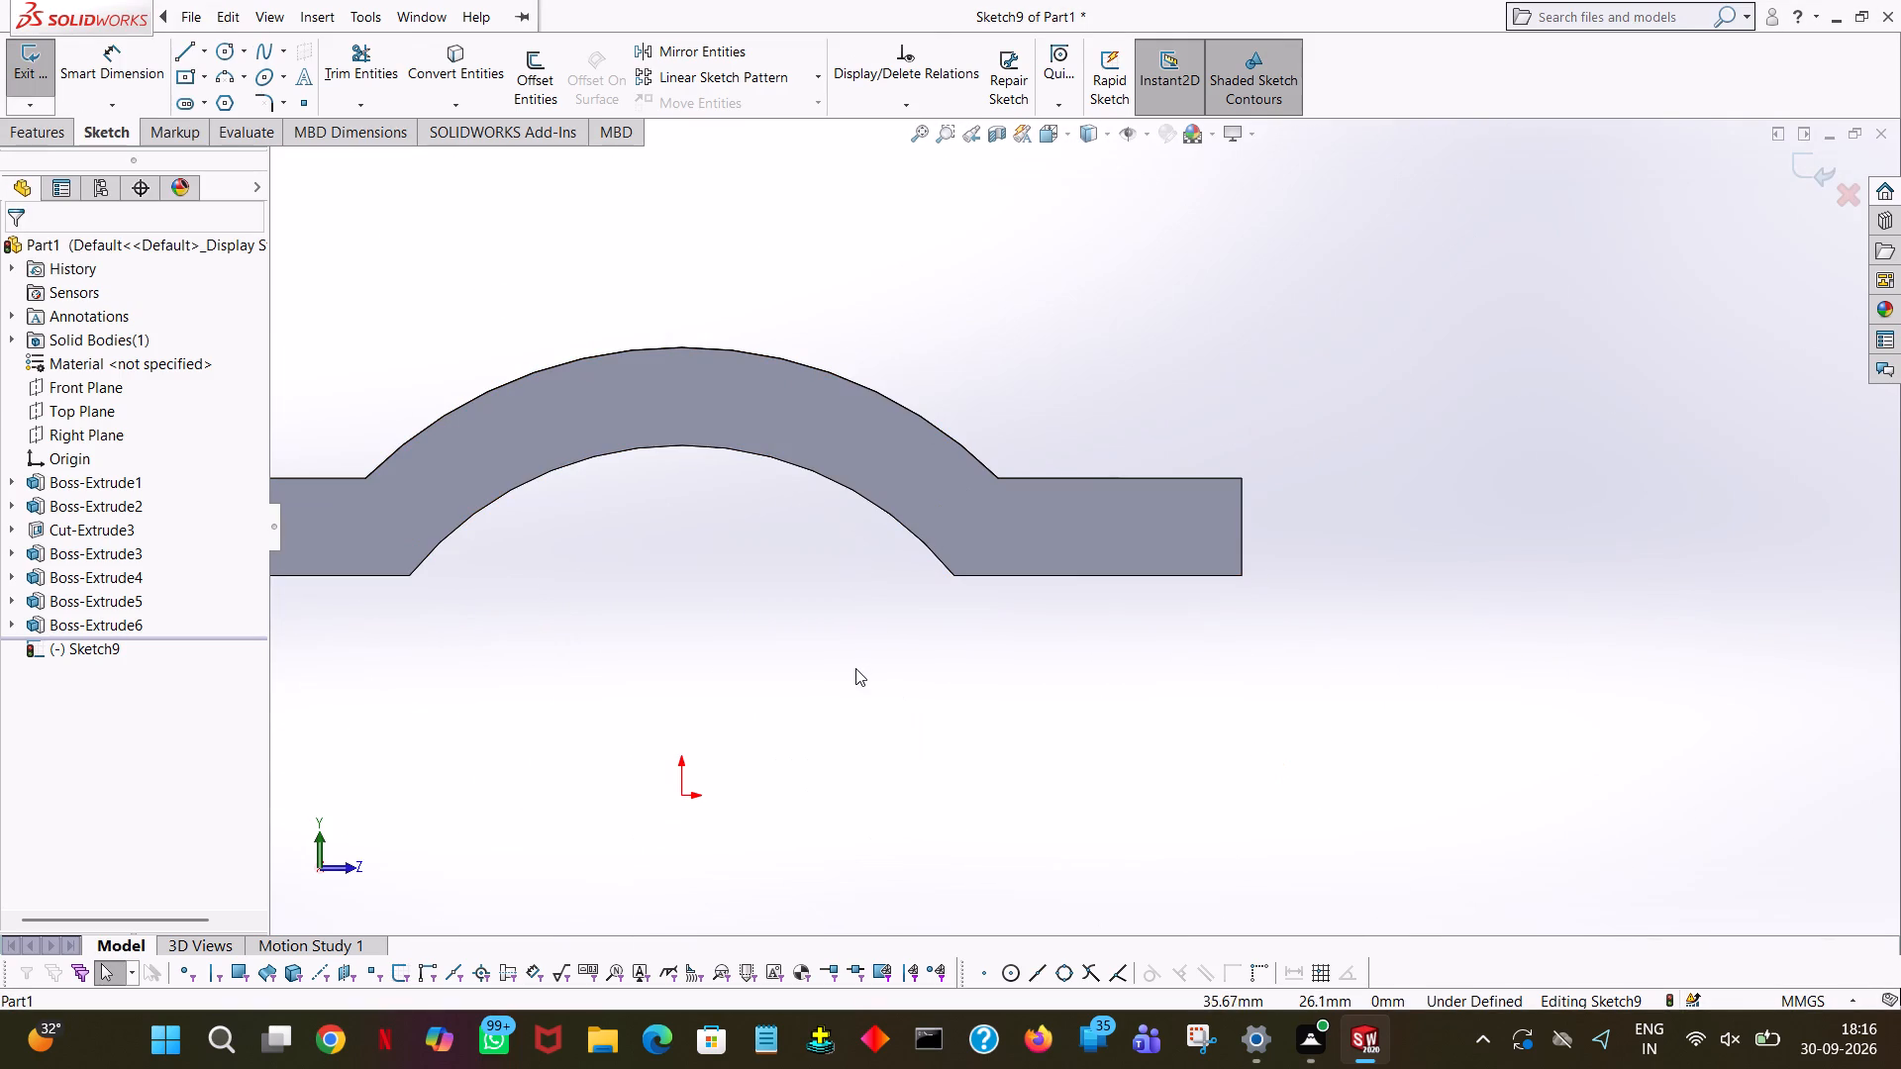
middle_click_drag(815, 687, 1170, 708, "ctrl")
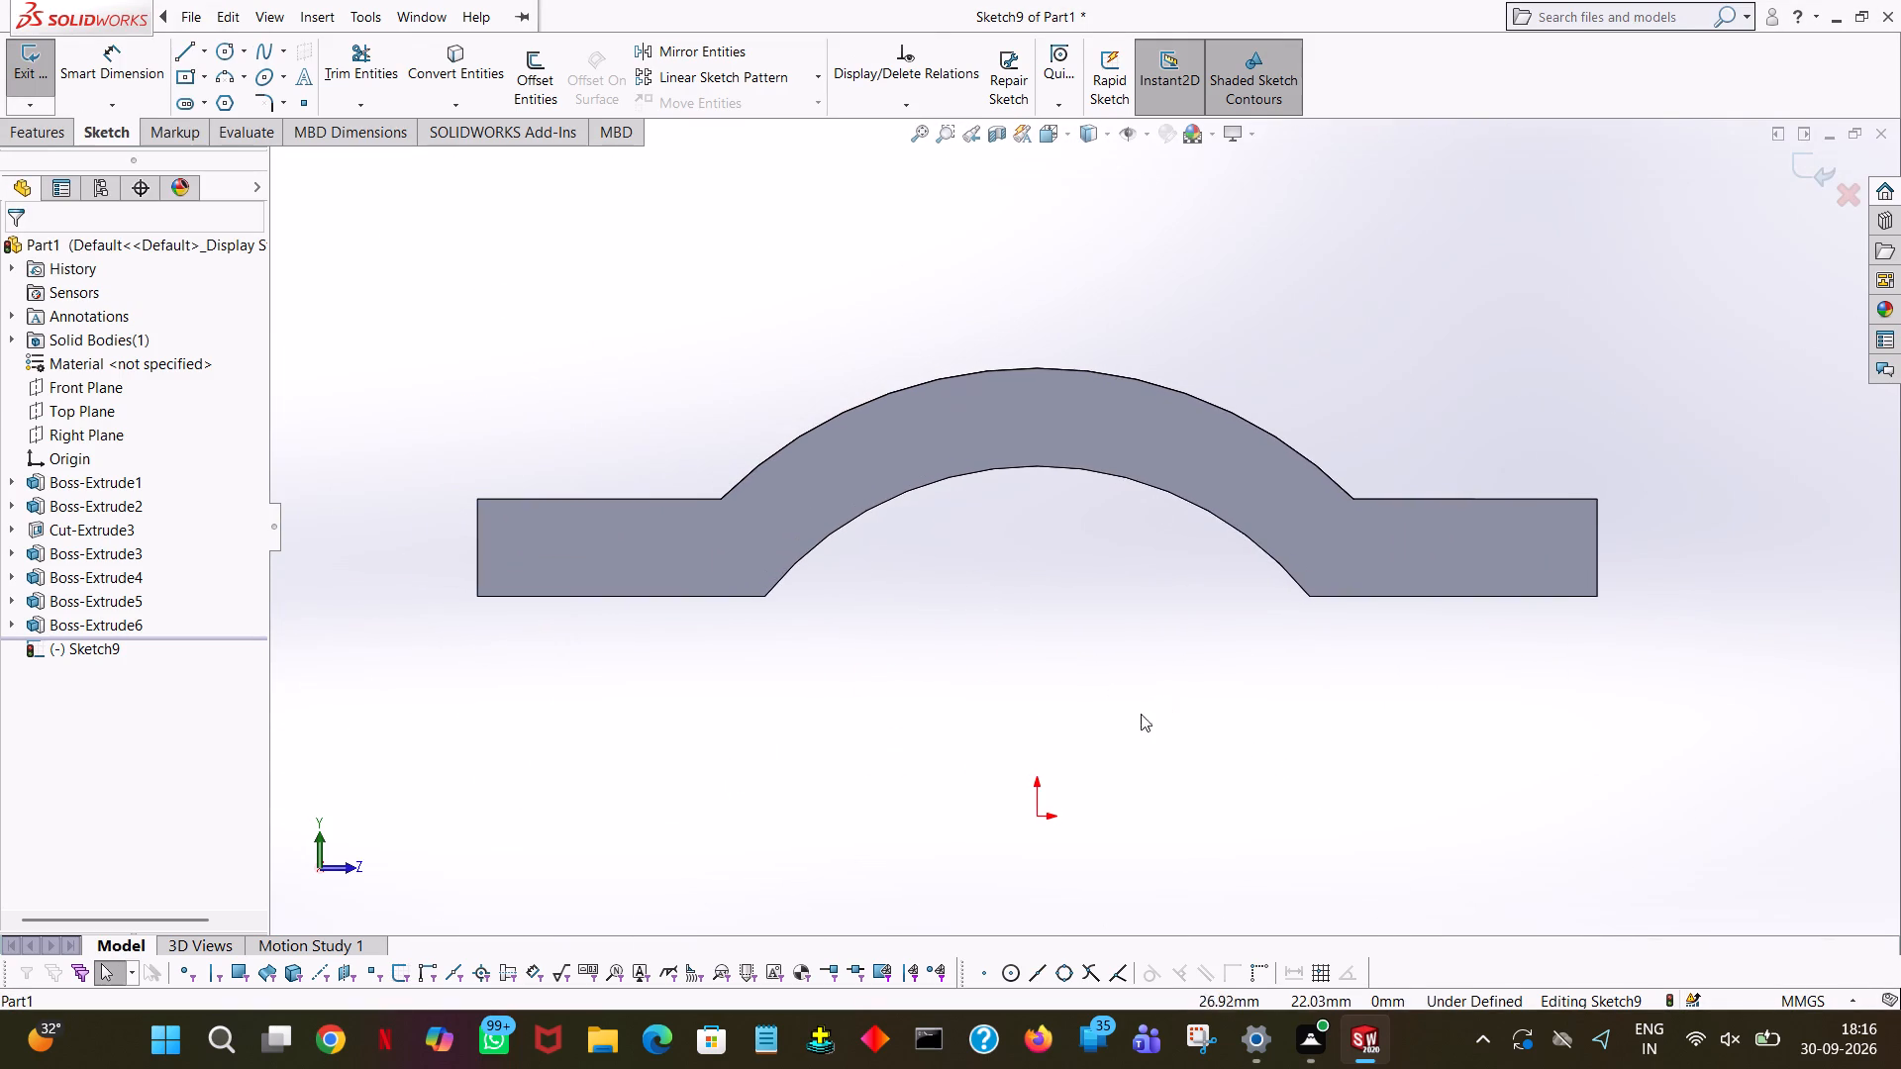
left_click(174, 58)
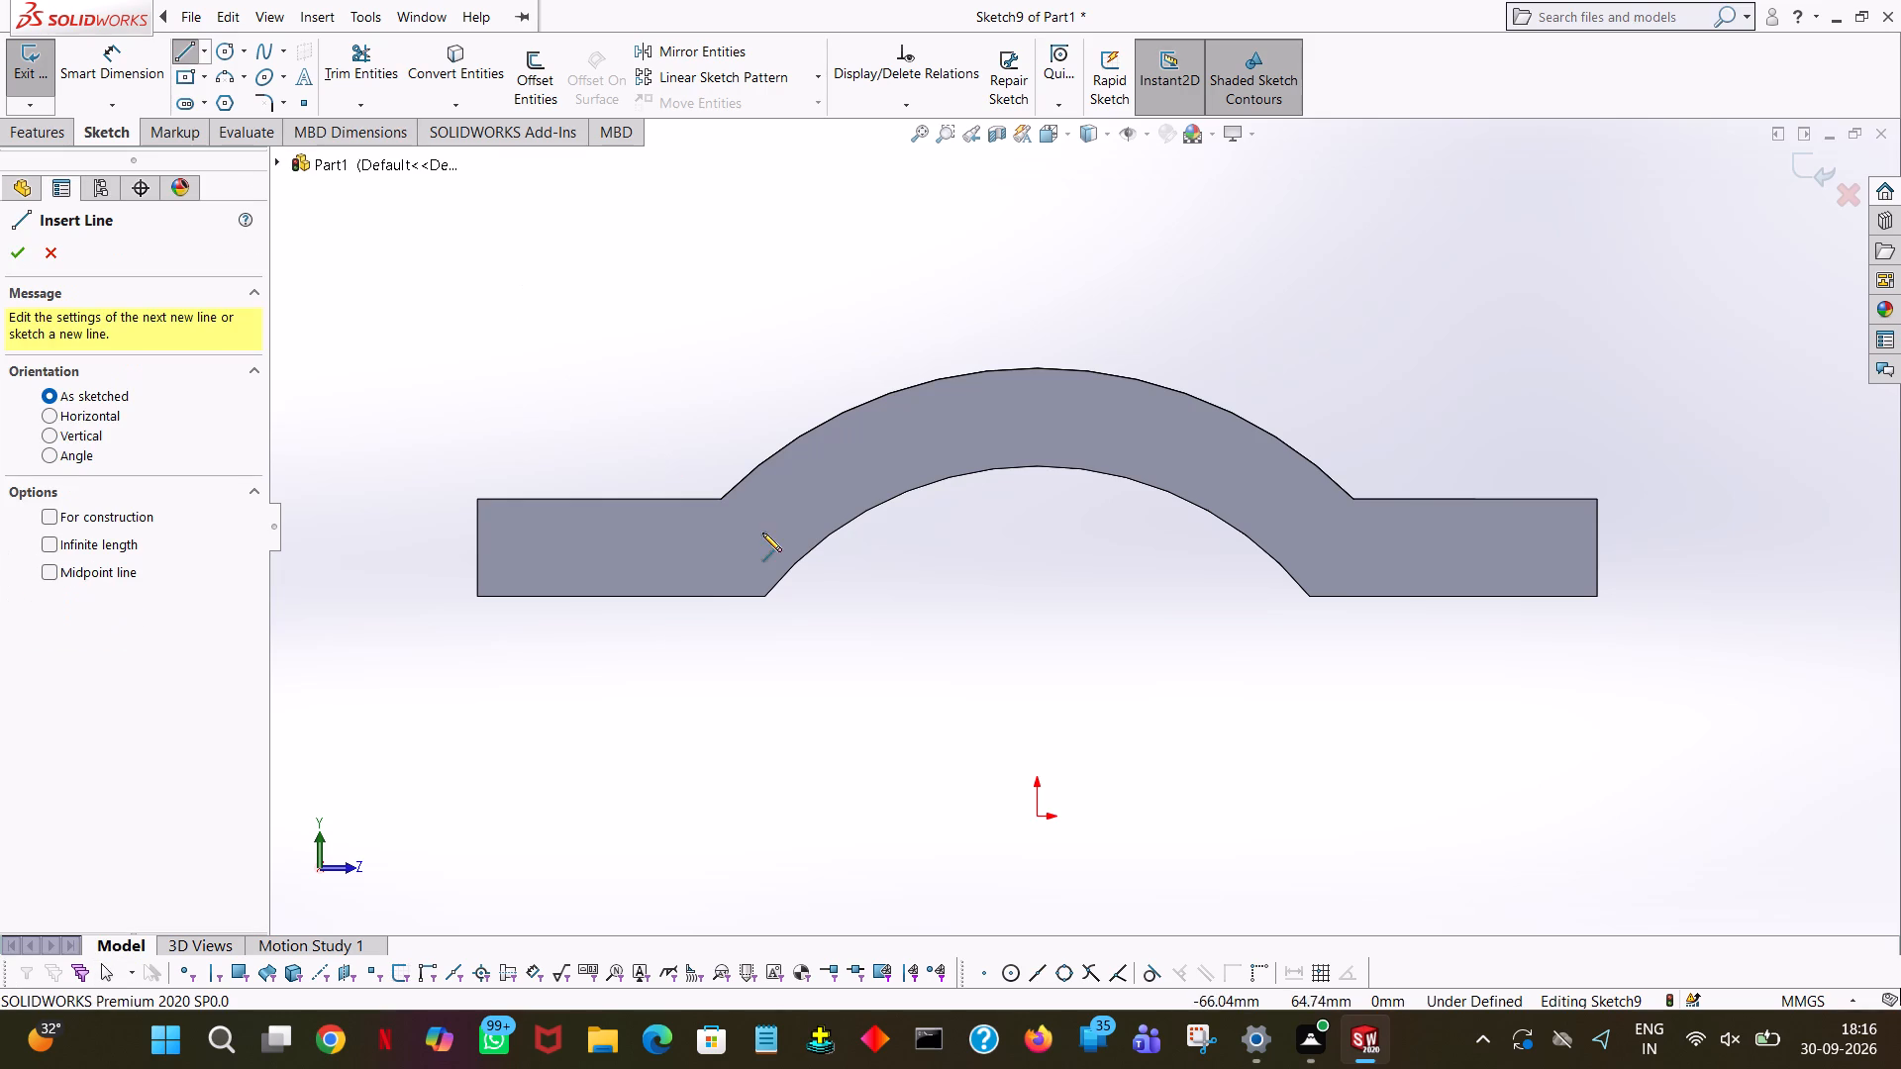
left_click(760, 597)
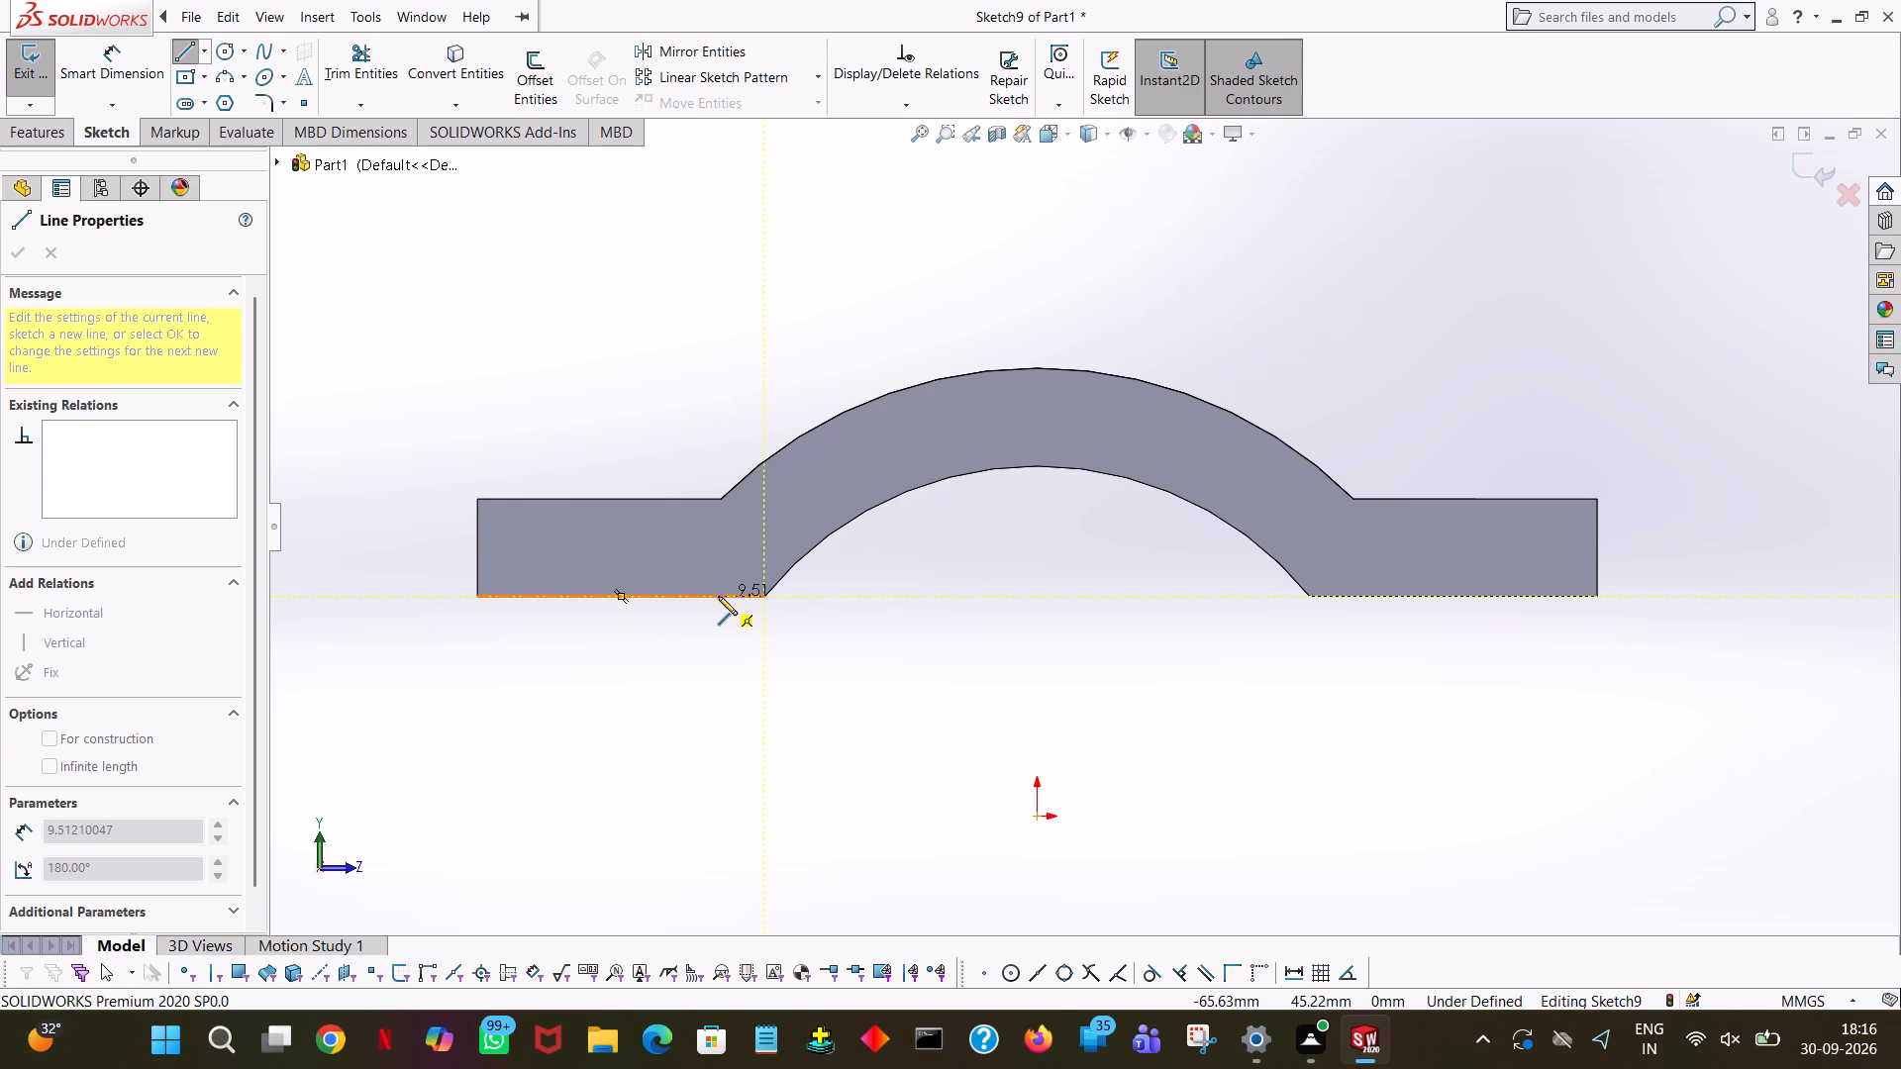
left_click(761, 552)
key("5")
key("Return")
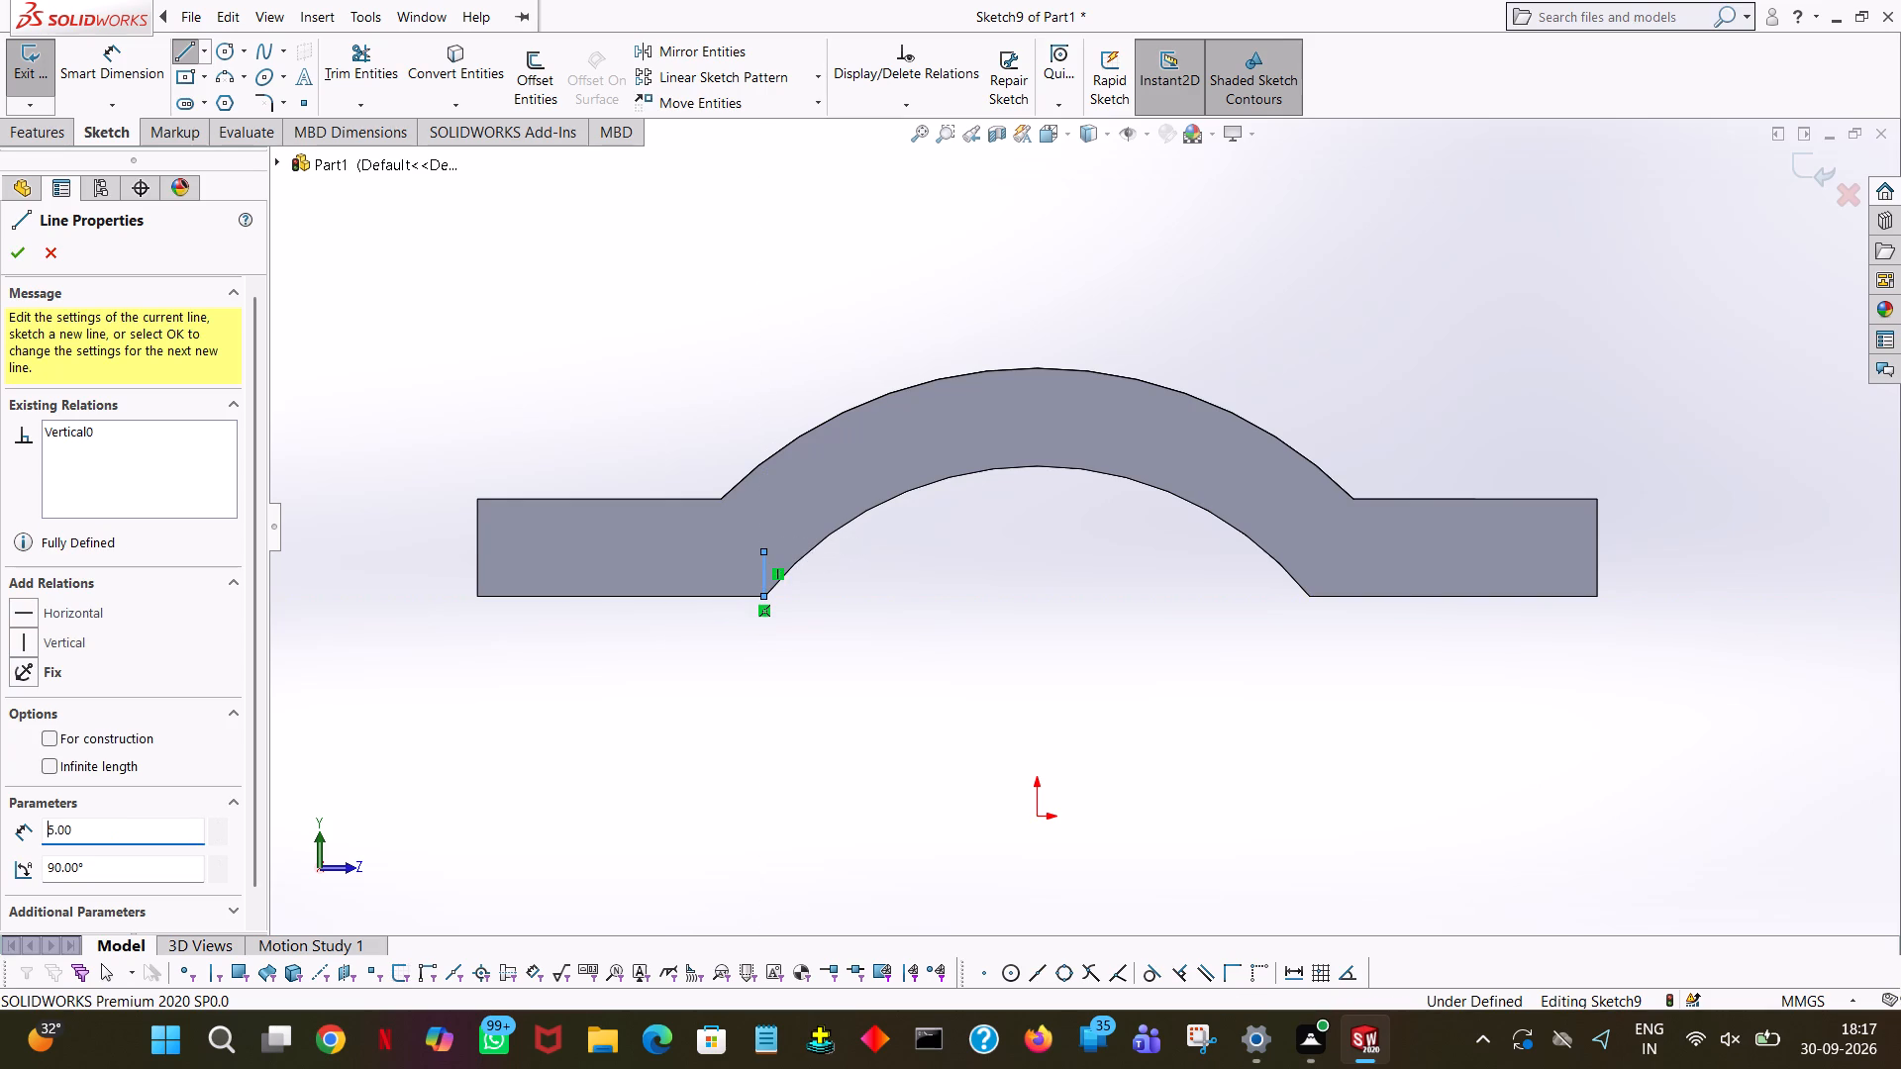
key("Return")
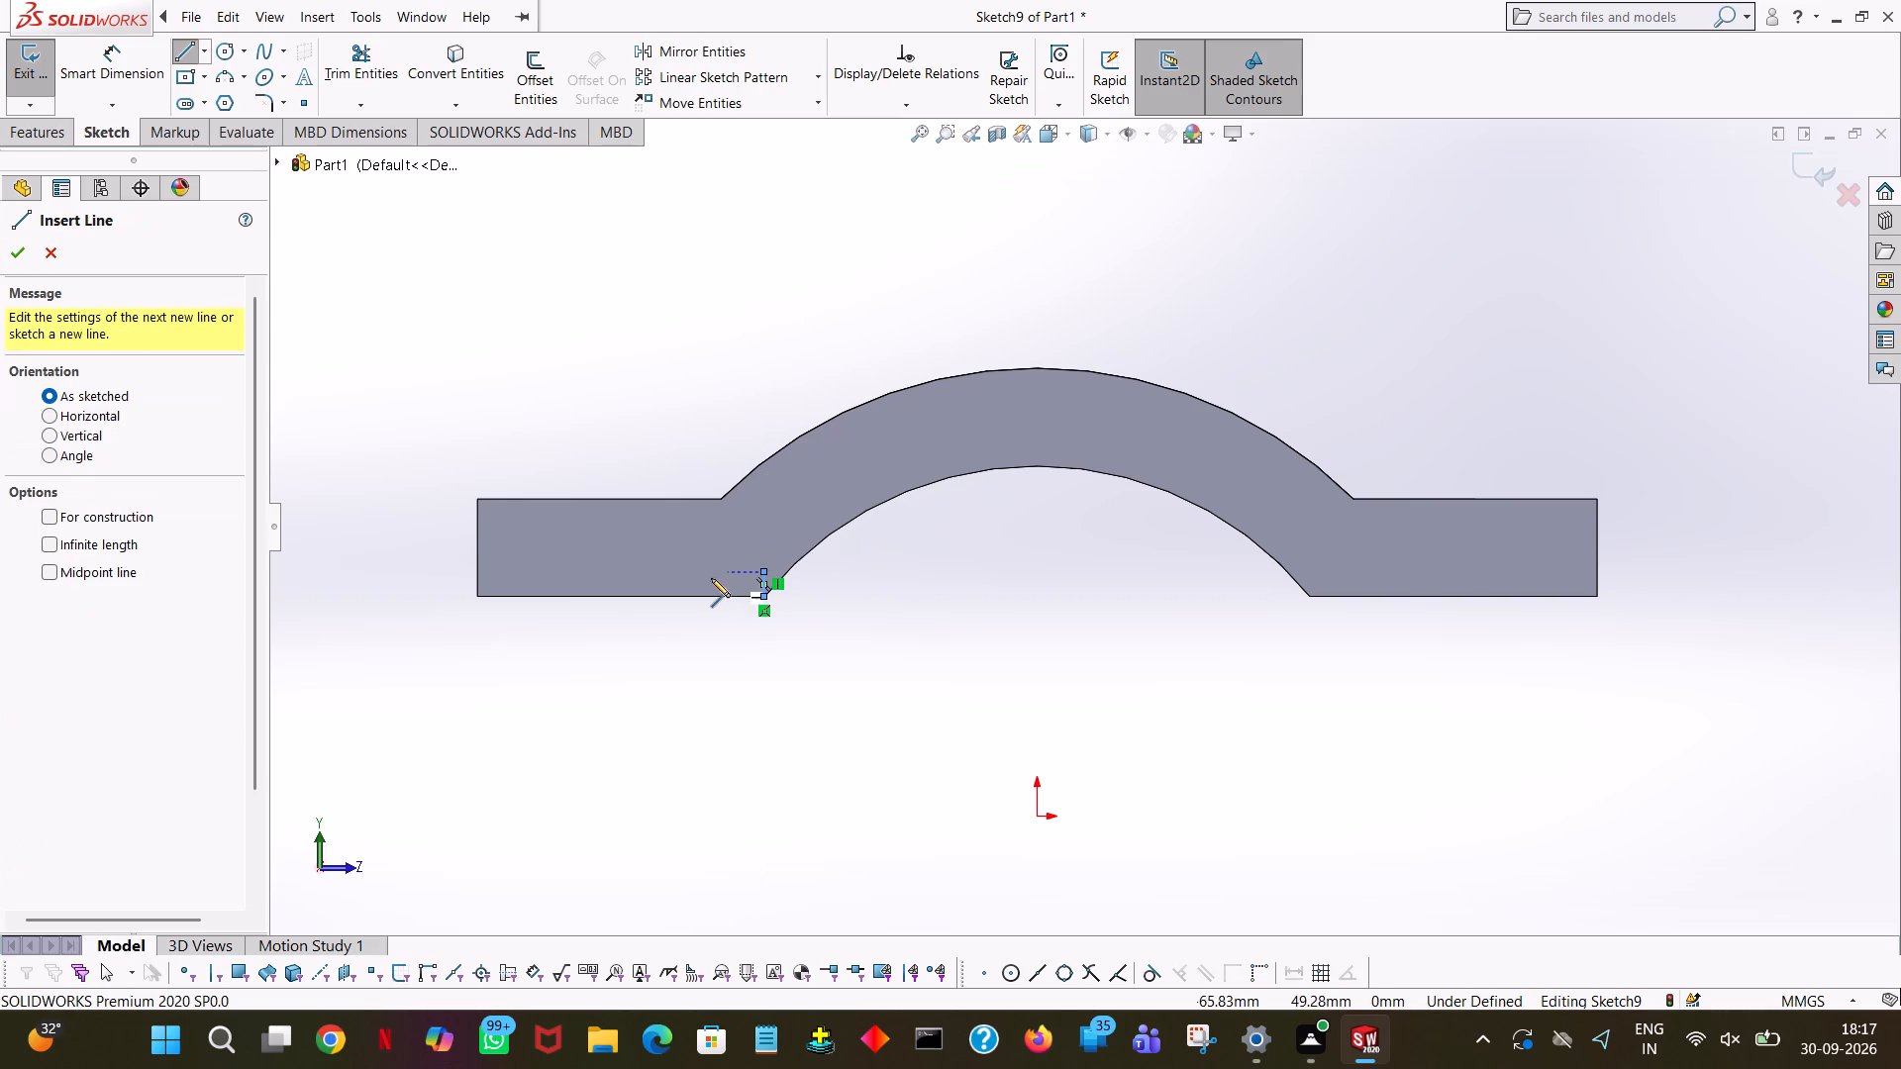
Complete a small rectangle from the 5 mm line, about 9 mm long toward the solid flange, with its base on the flange's bottom edge.
left_click(762, 573)
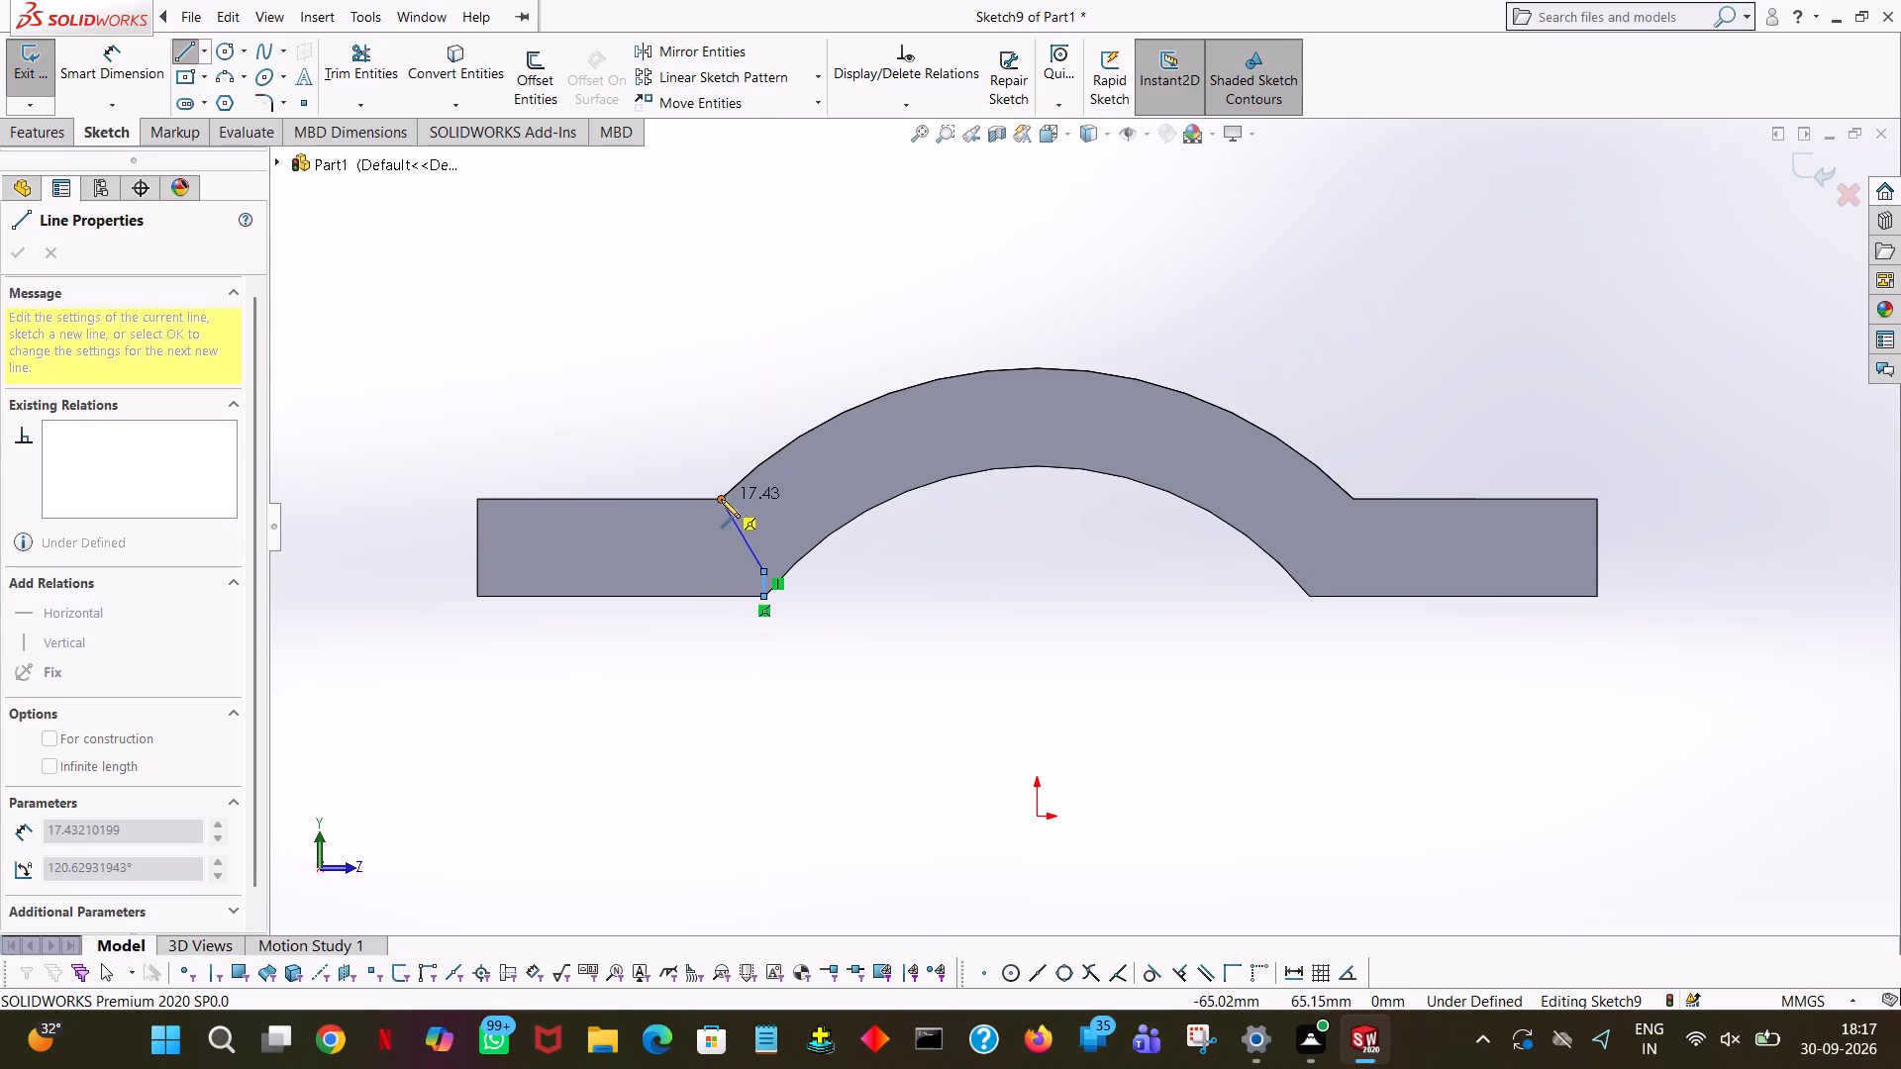
left_click(721, 574)
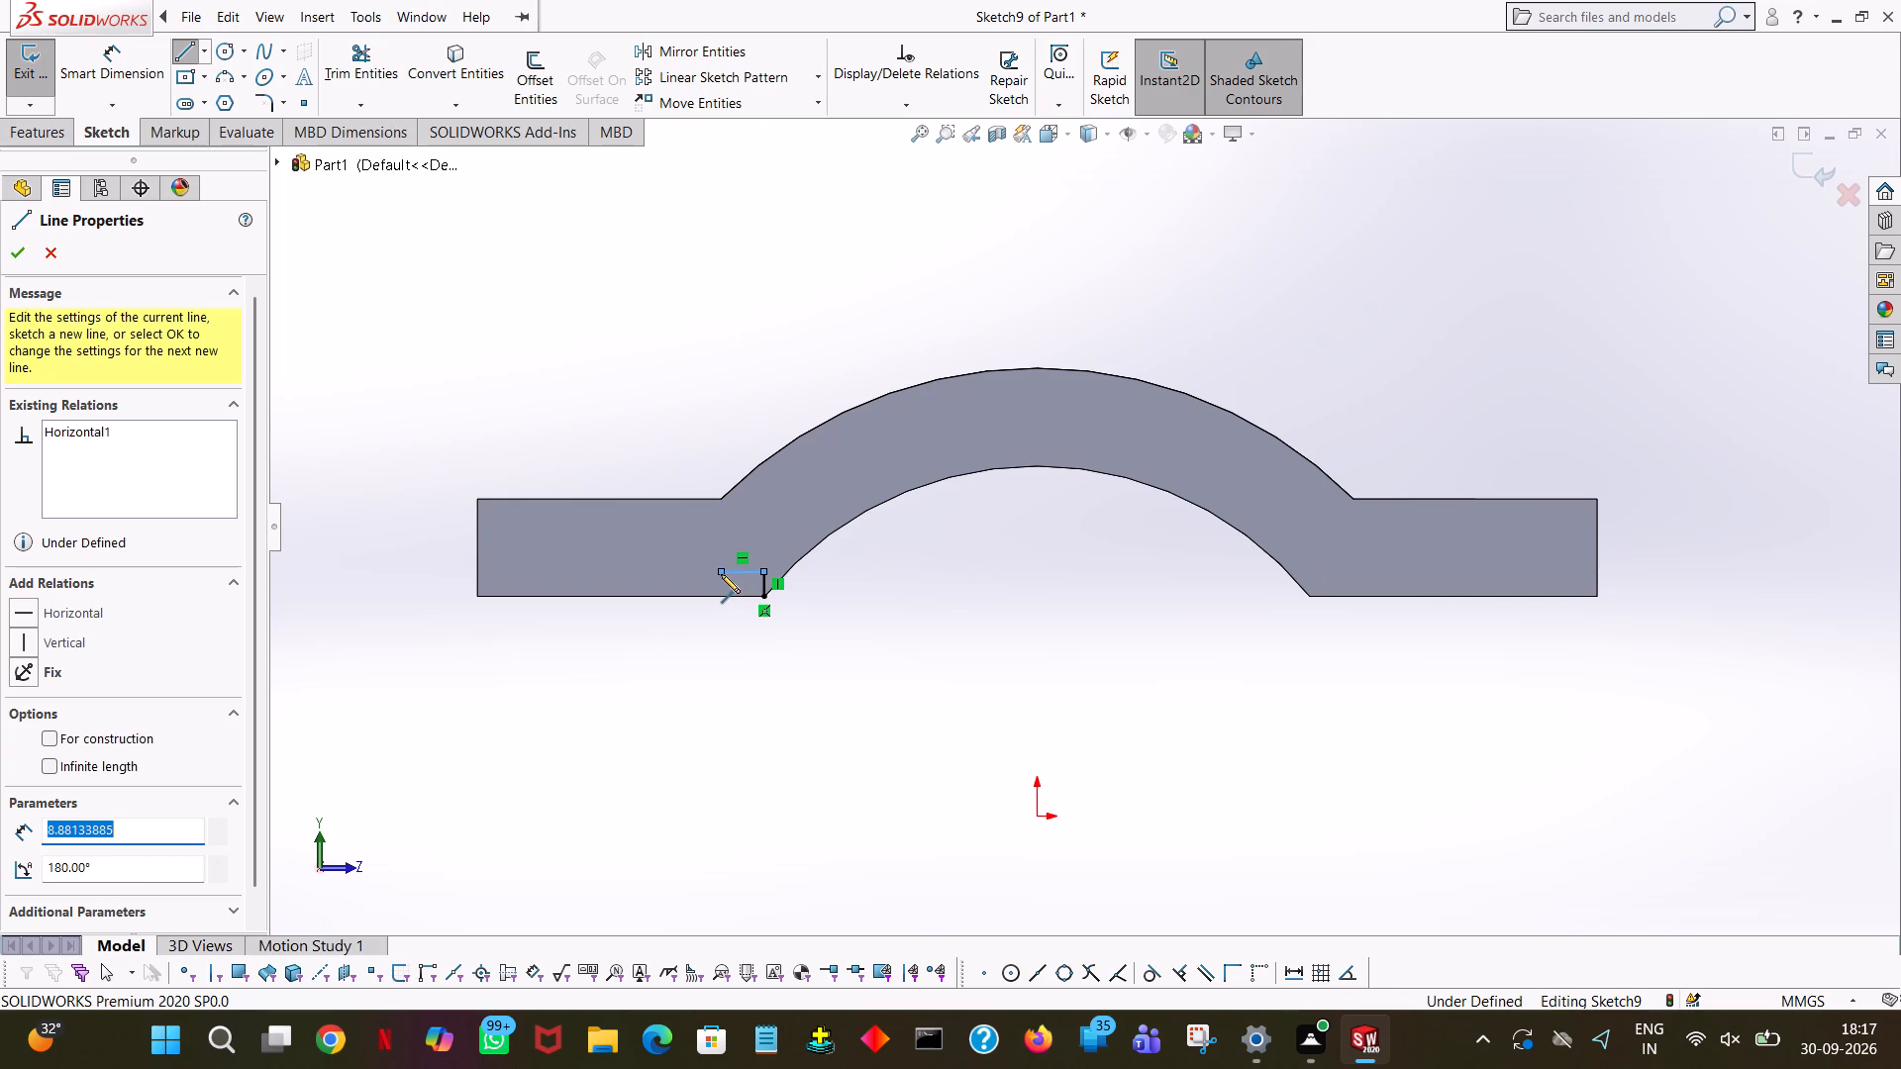
left_click(721, 597)
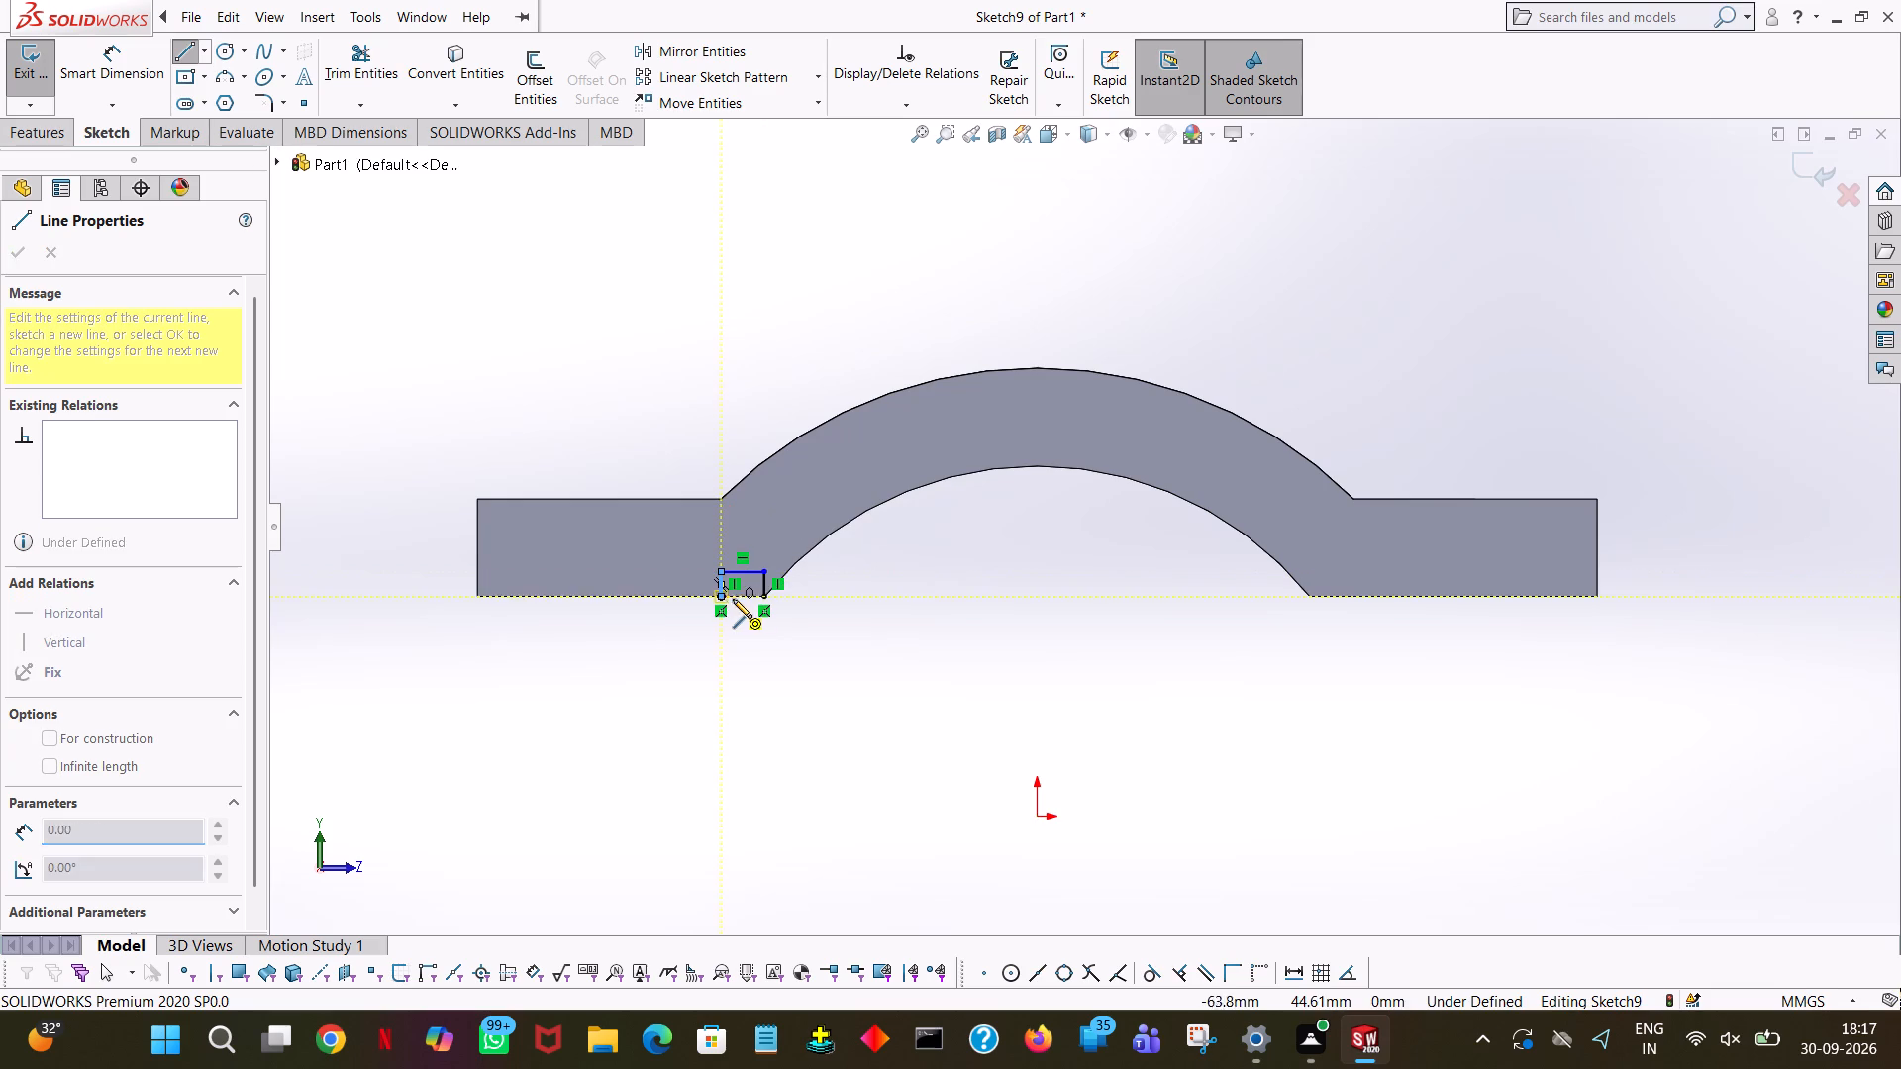
left_click(762, 596)
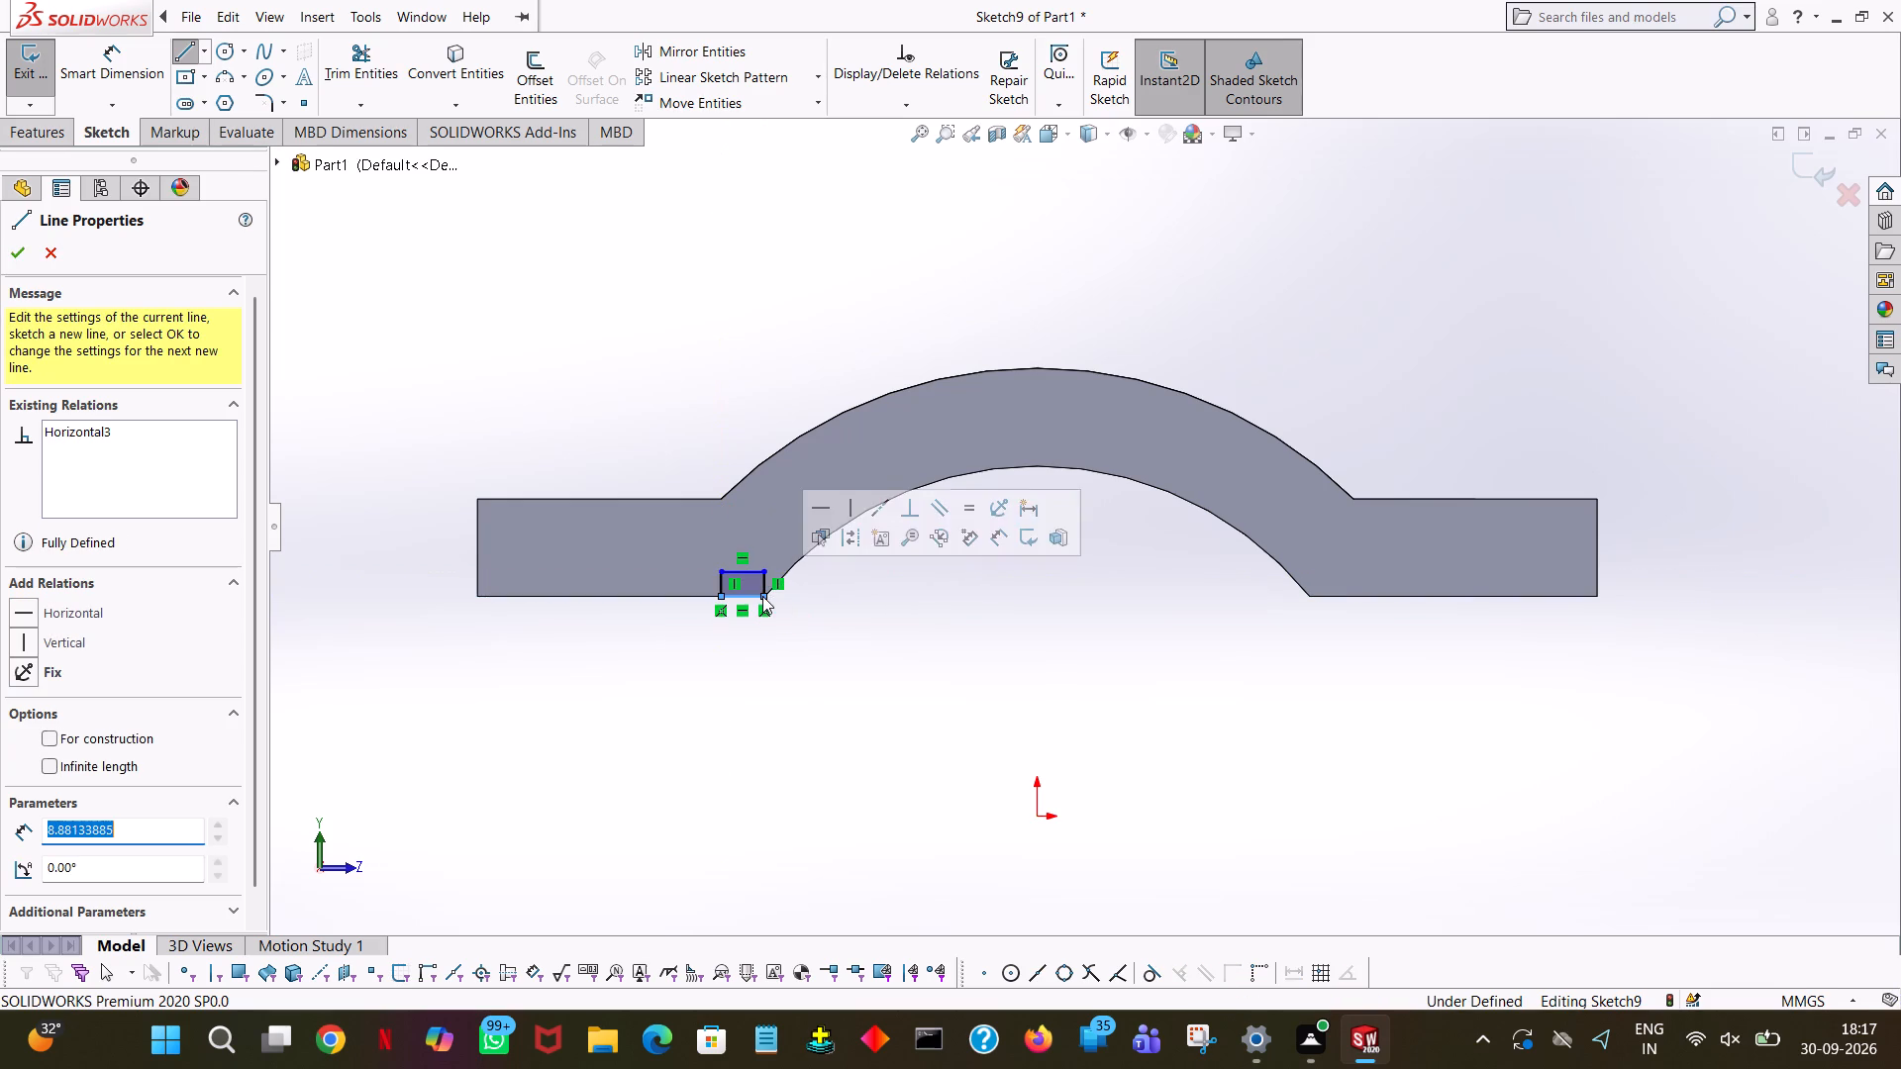
right_click_drag(762, 596, 775, 600)
left_click(792, 610)
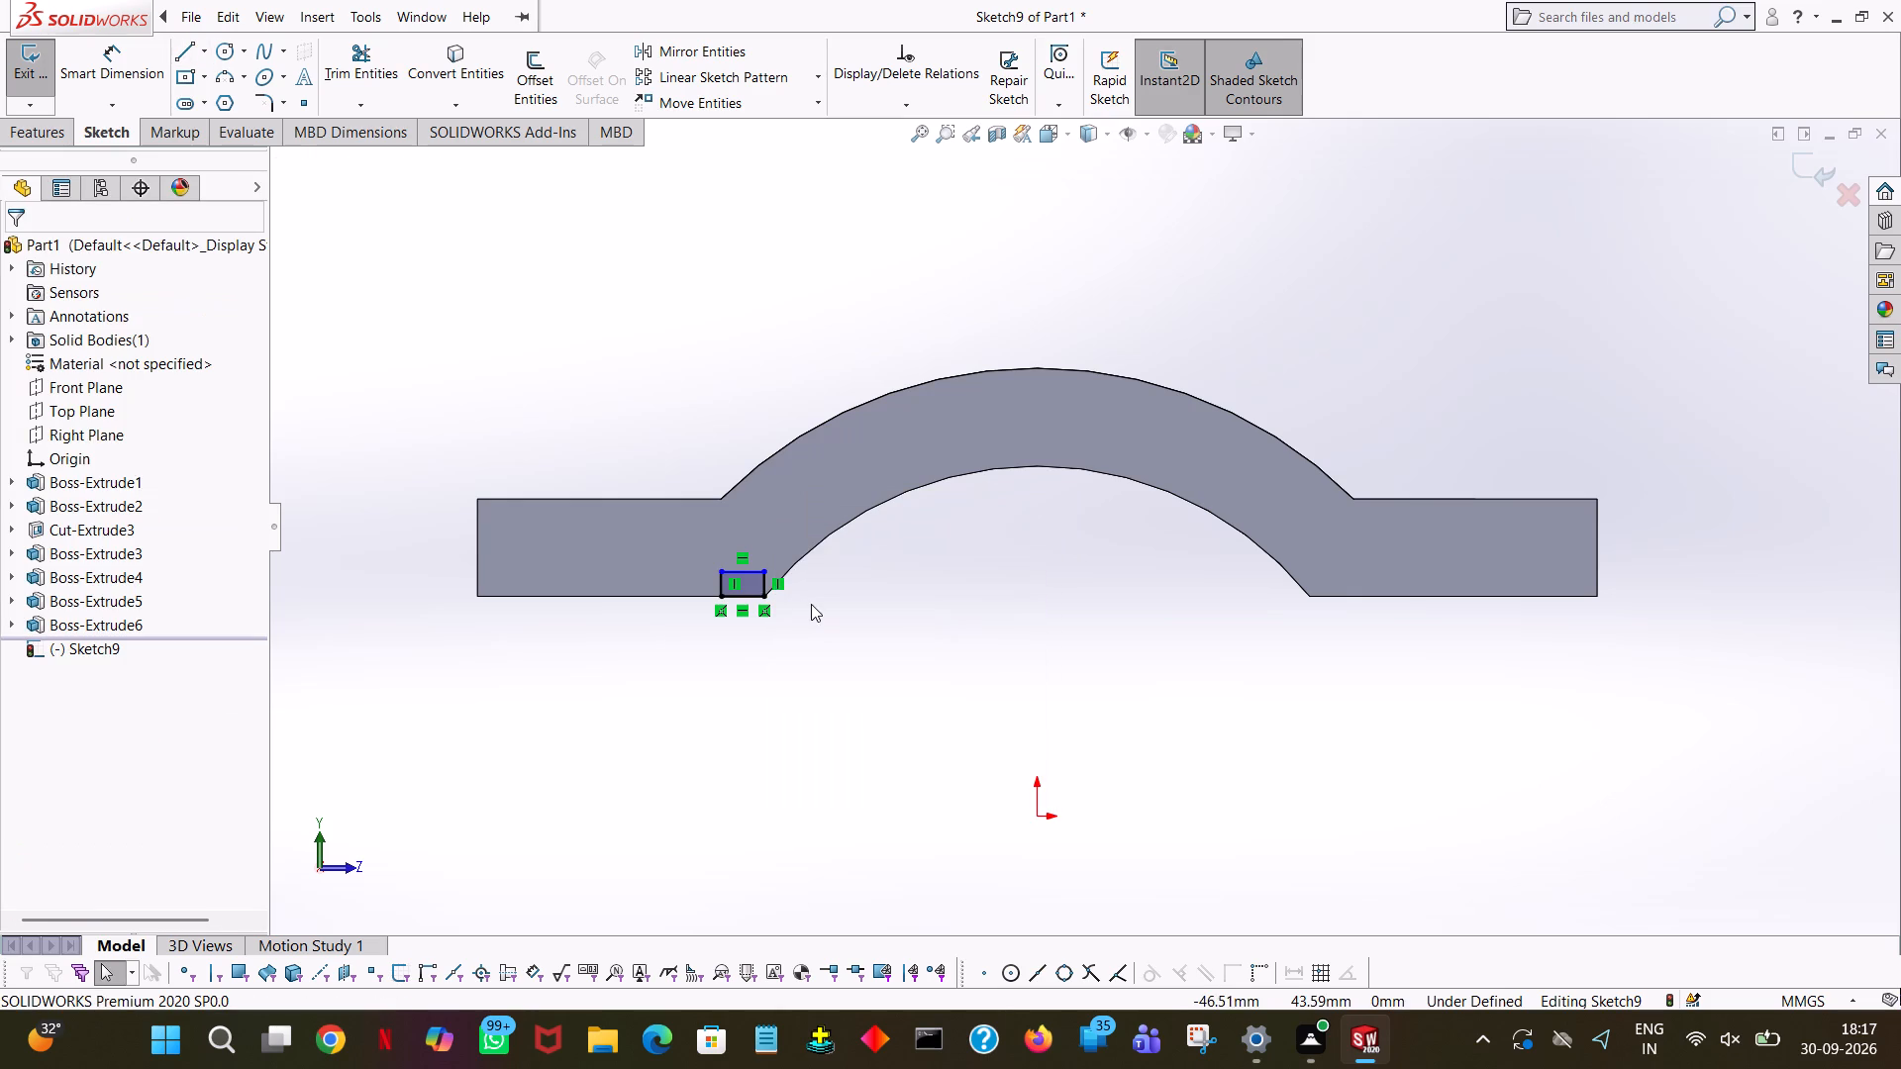
middle_click_drag(811, 604, 813, 903)
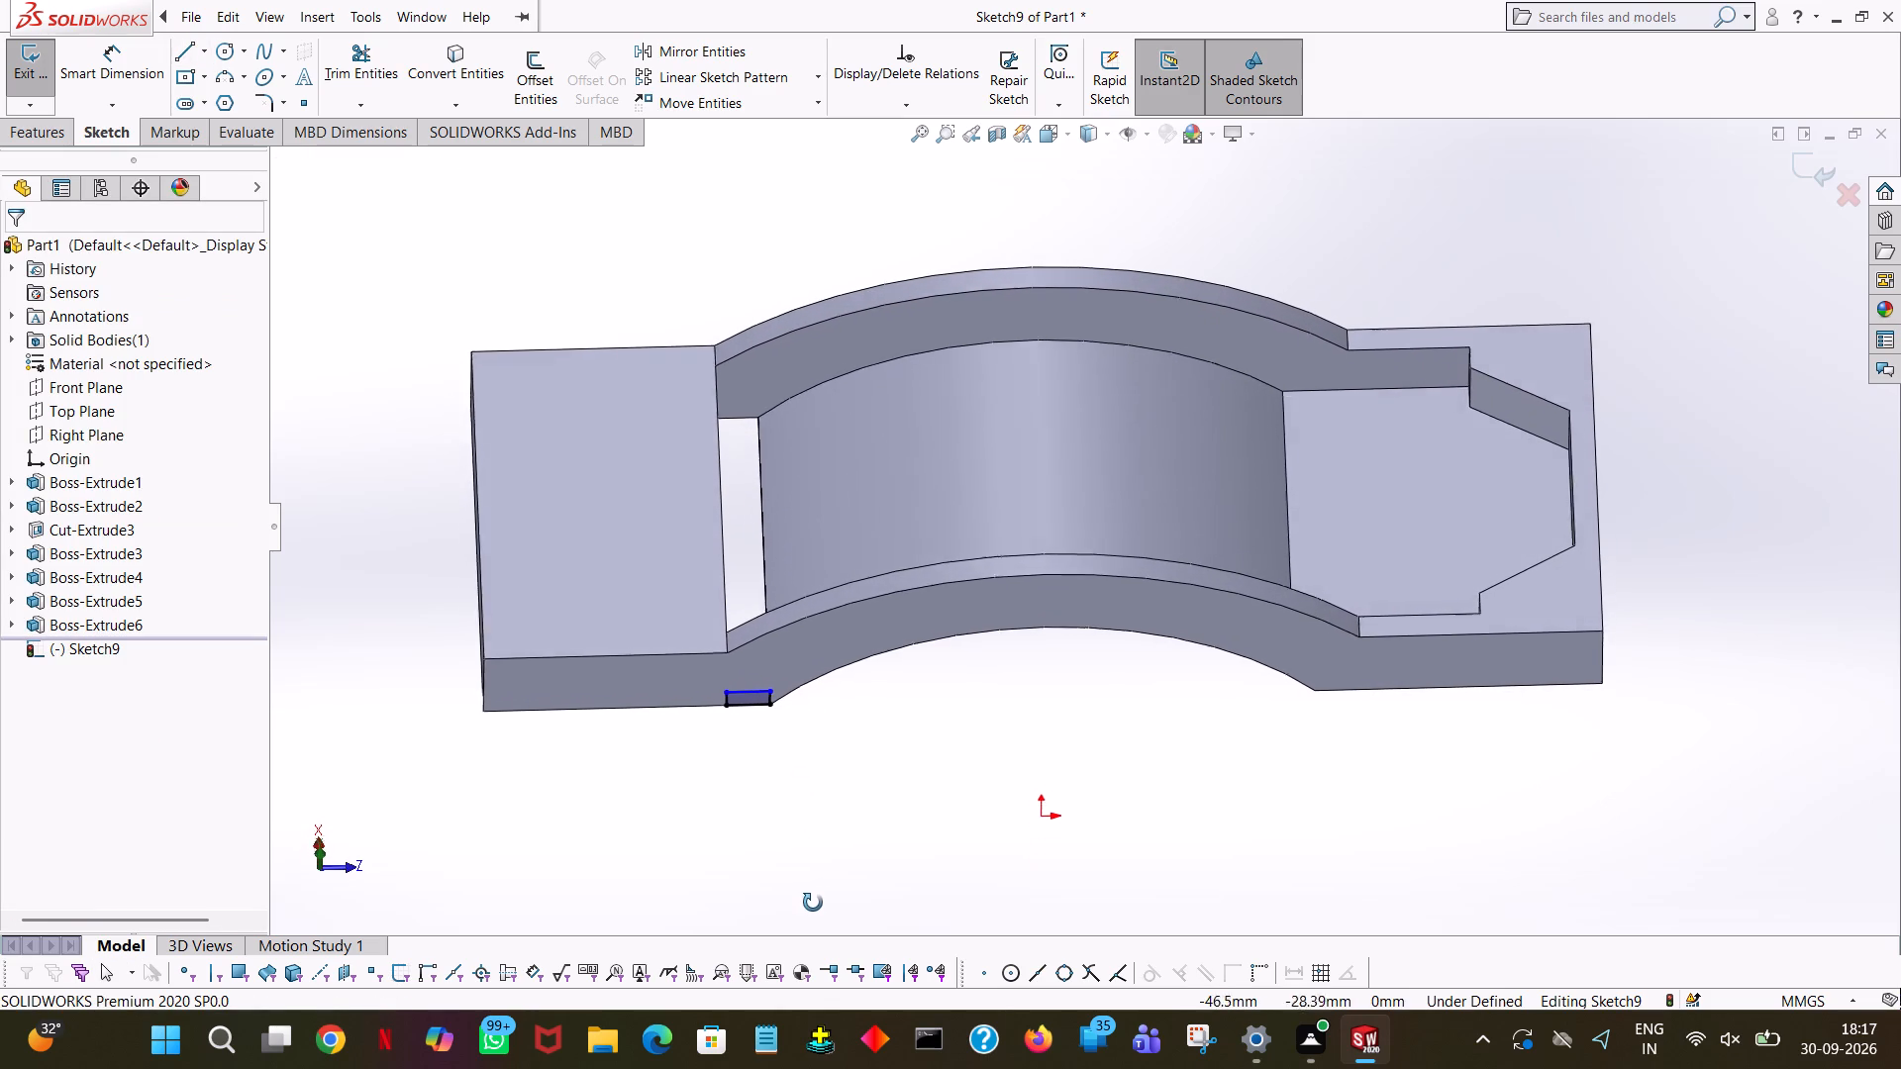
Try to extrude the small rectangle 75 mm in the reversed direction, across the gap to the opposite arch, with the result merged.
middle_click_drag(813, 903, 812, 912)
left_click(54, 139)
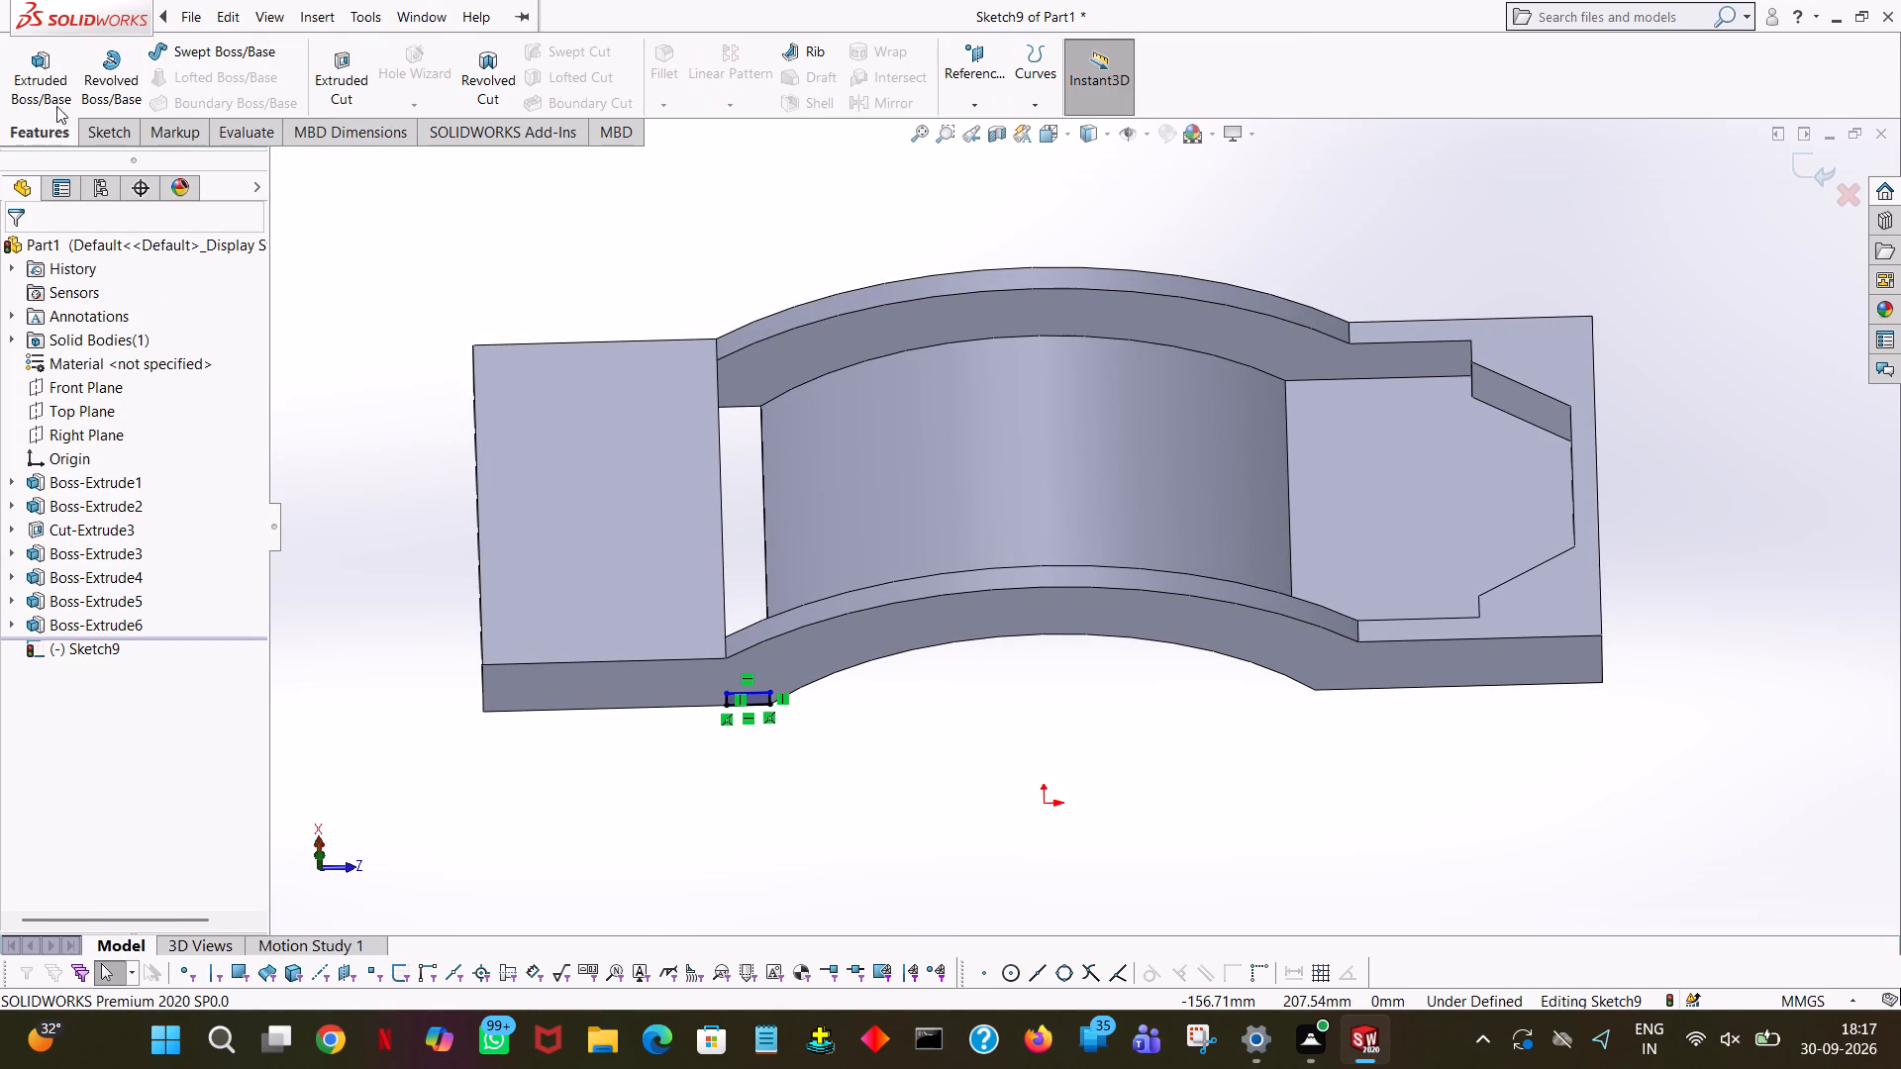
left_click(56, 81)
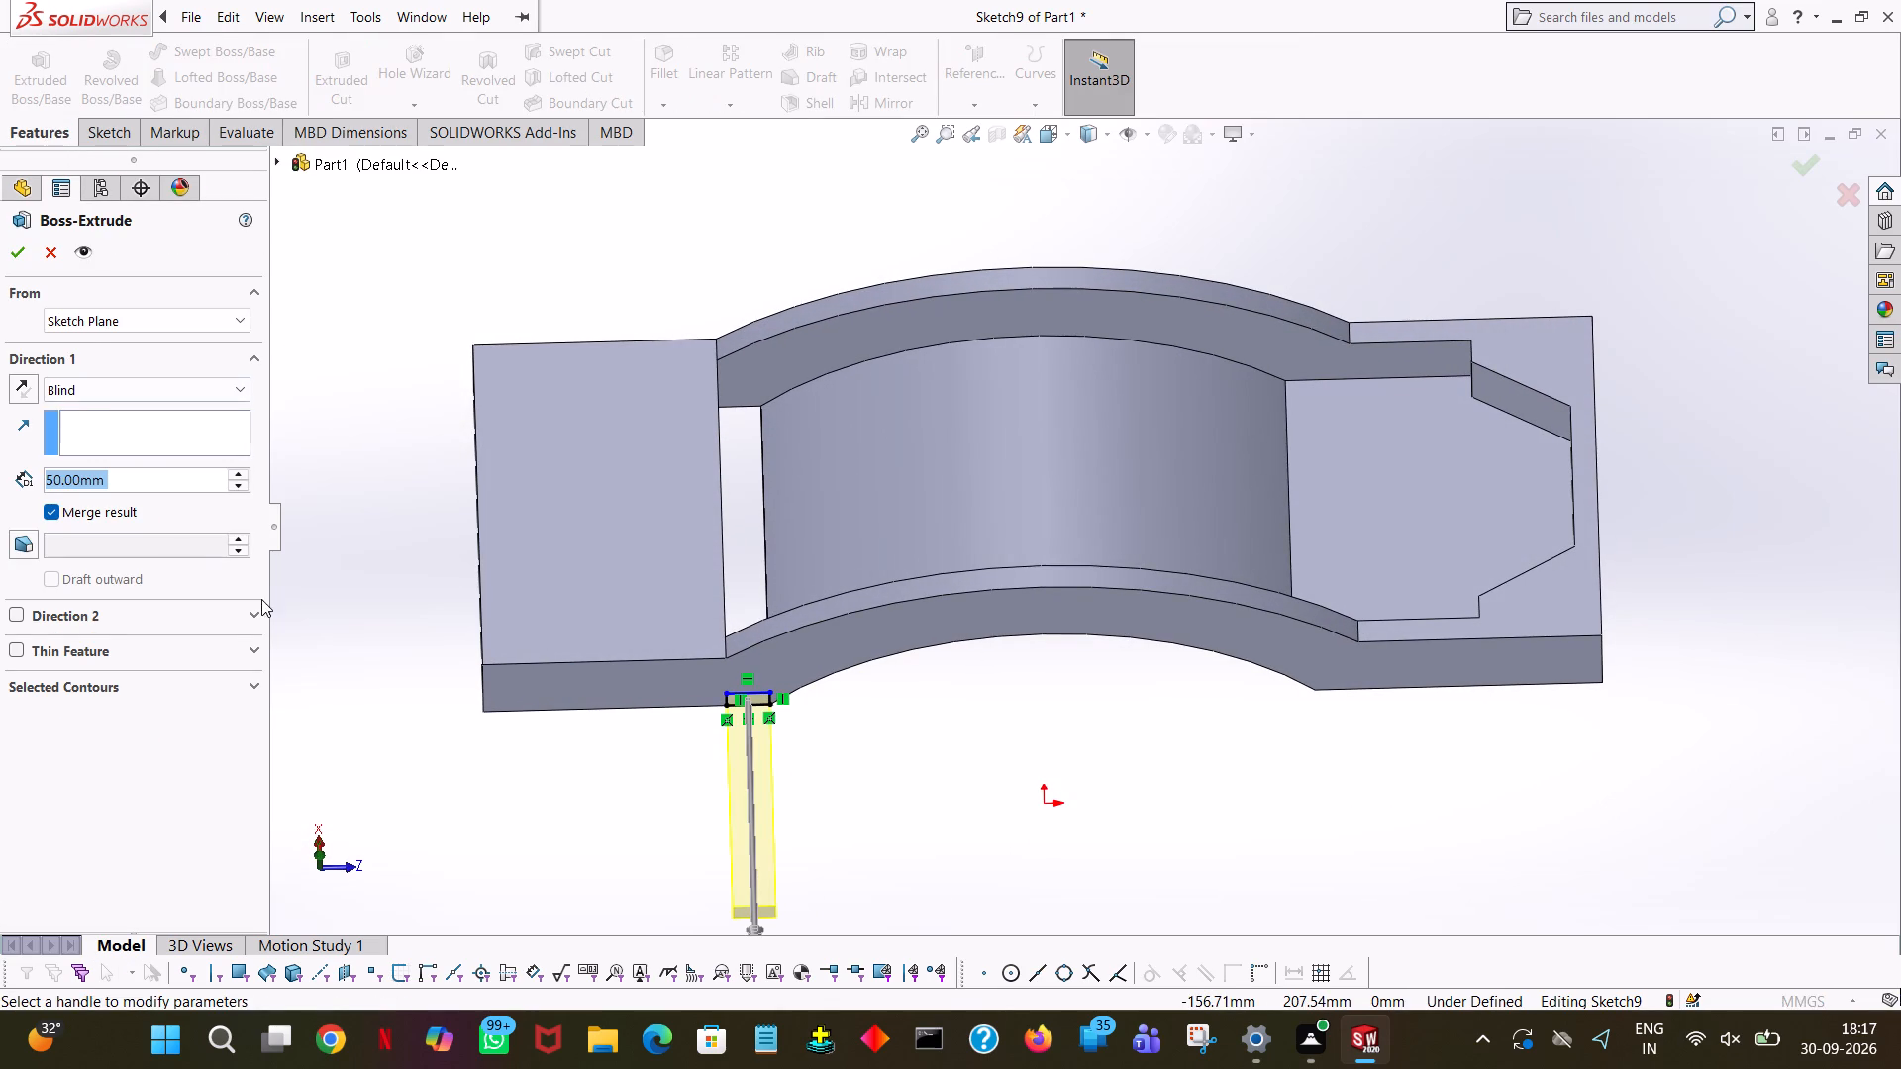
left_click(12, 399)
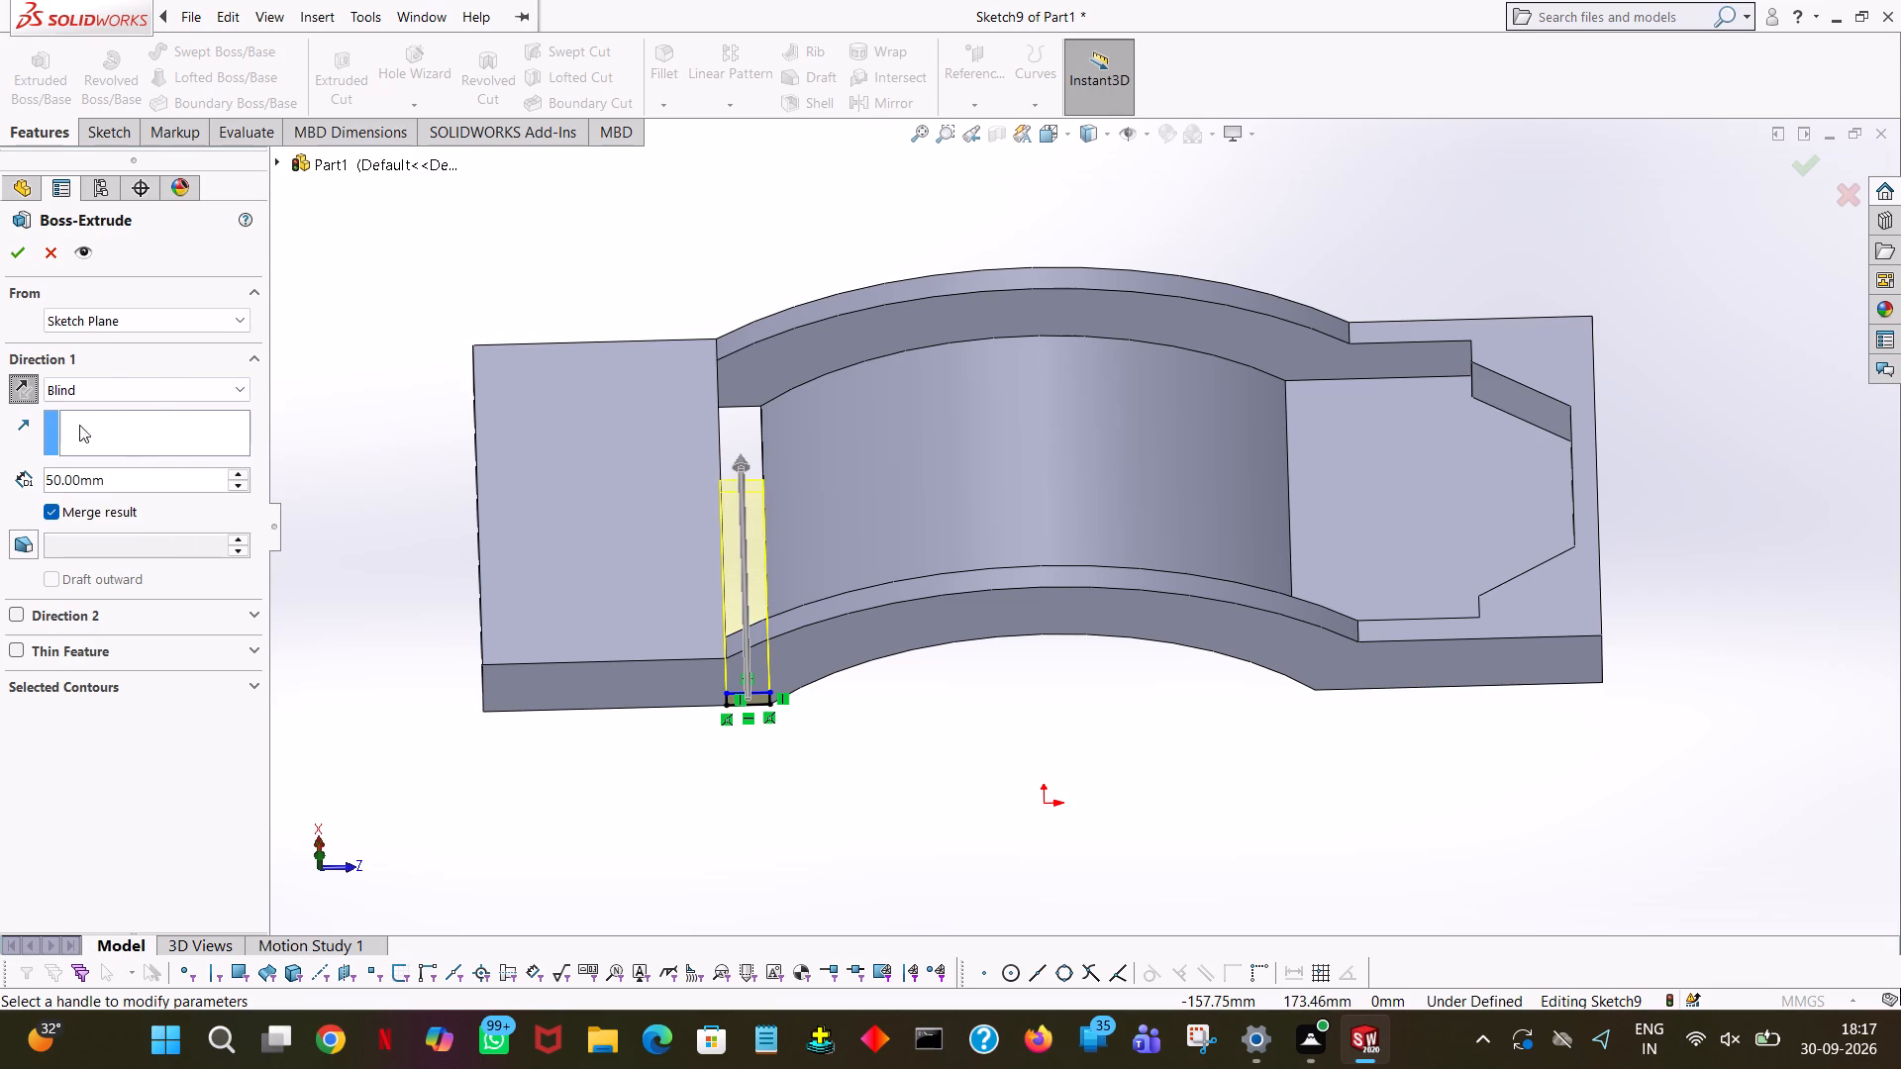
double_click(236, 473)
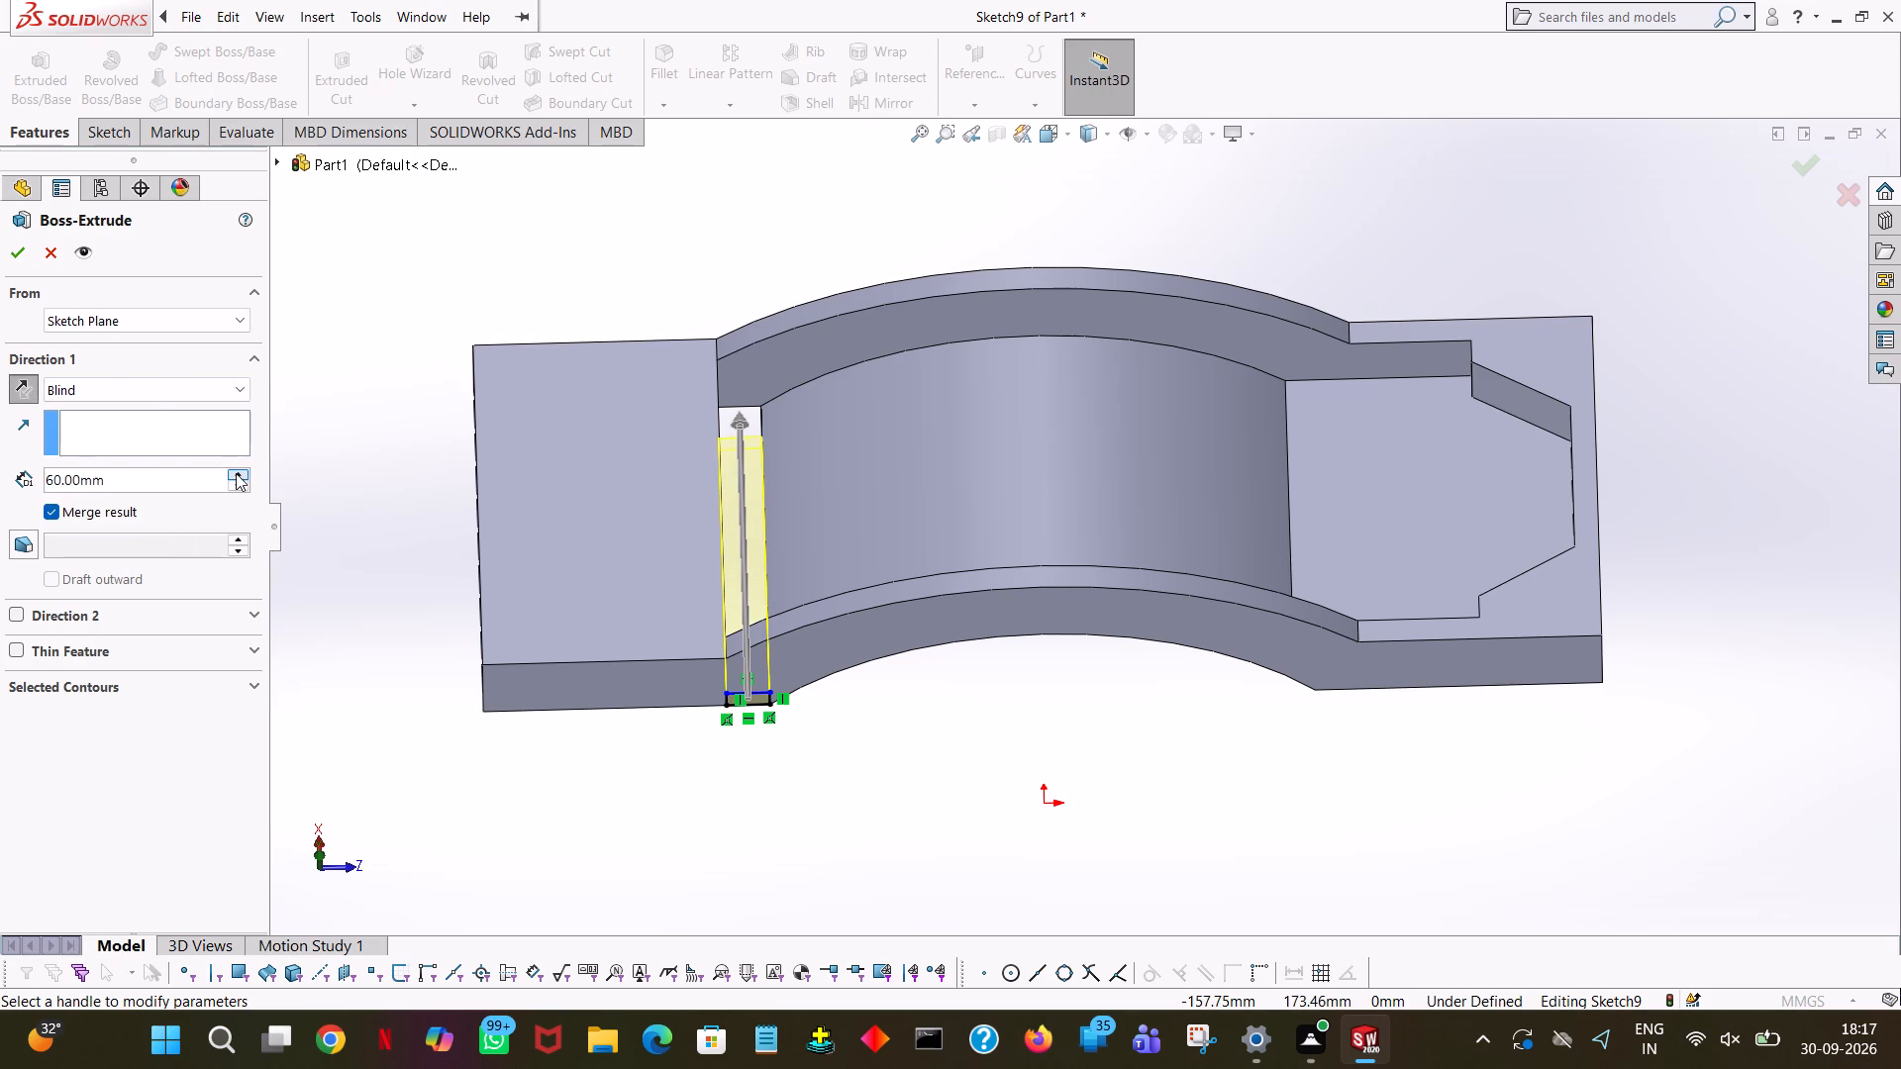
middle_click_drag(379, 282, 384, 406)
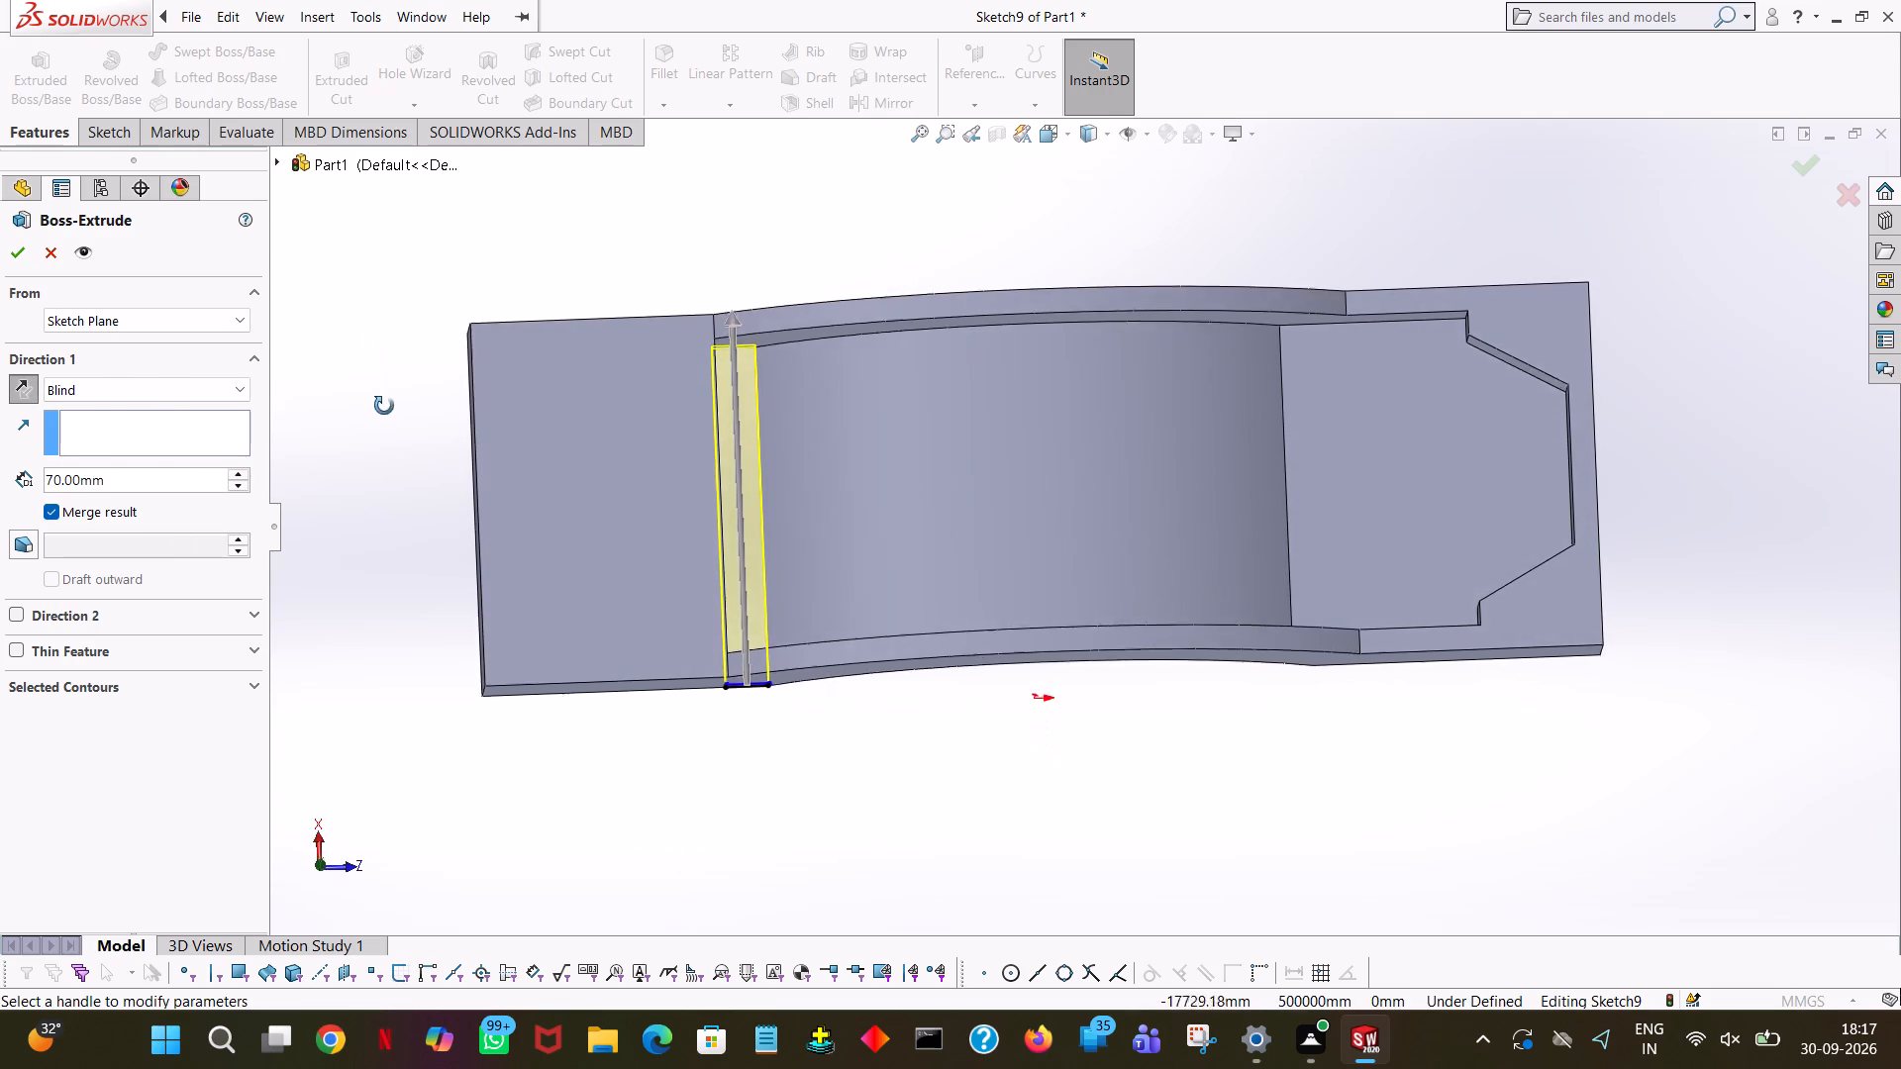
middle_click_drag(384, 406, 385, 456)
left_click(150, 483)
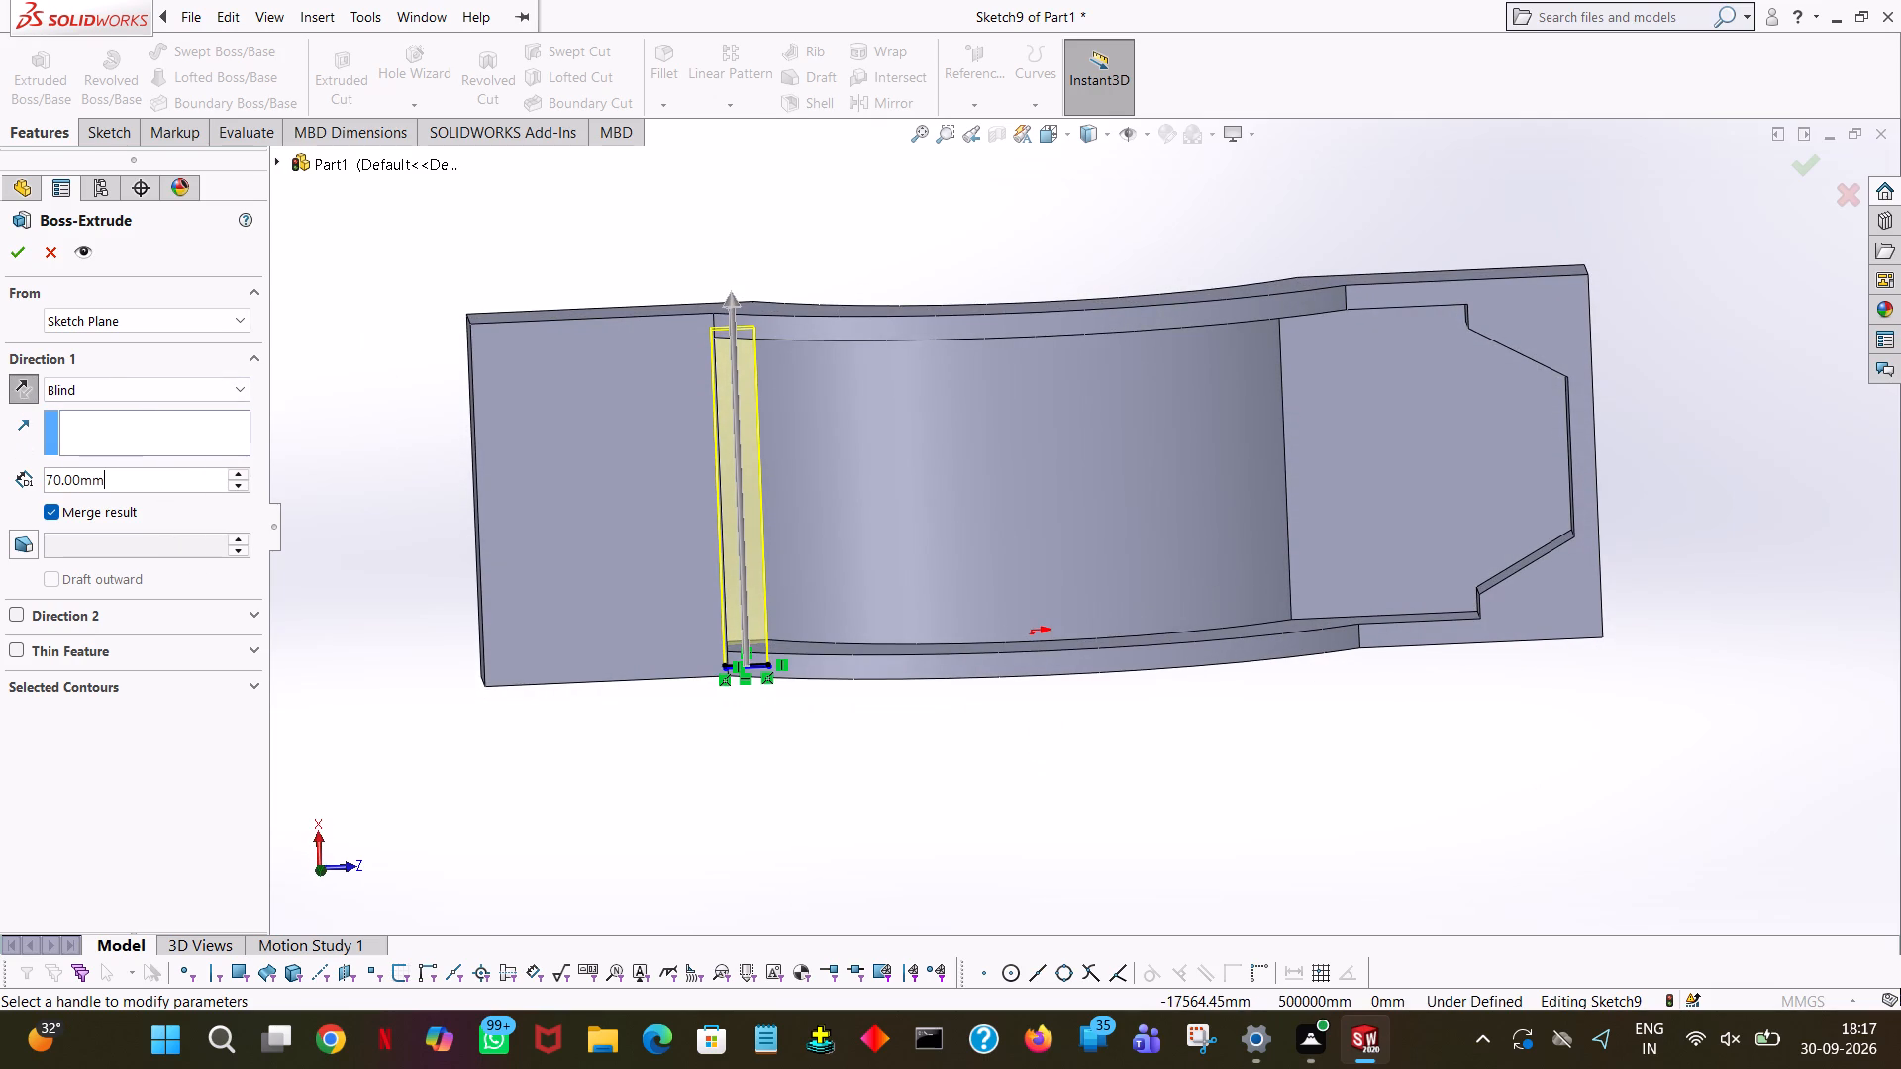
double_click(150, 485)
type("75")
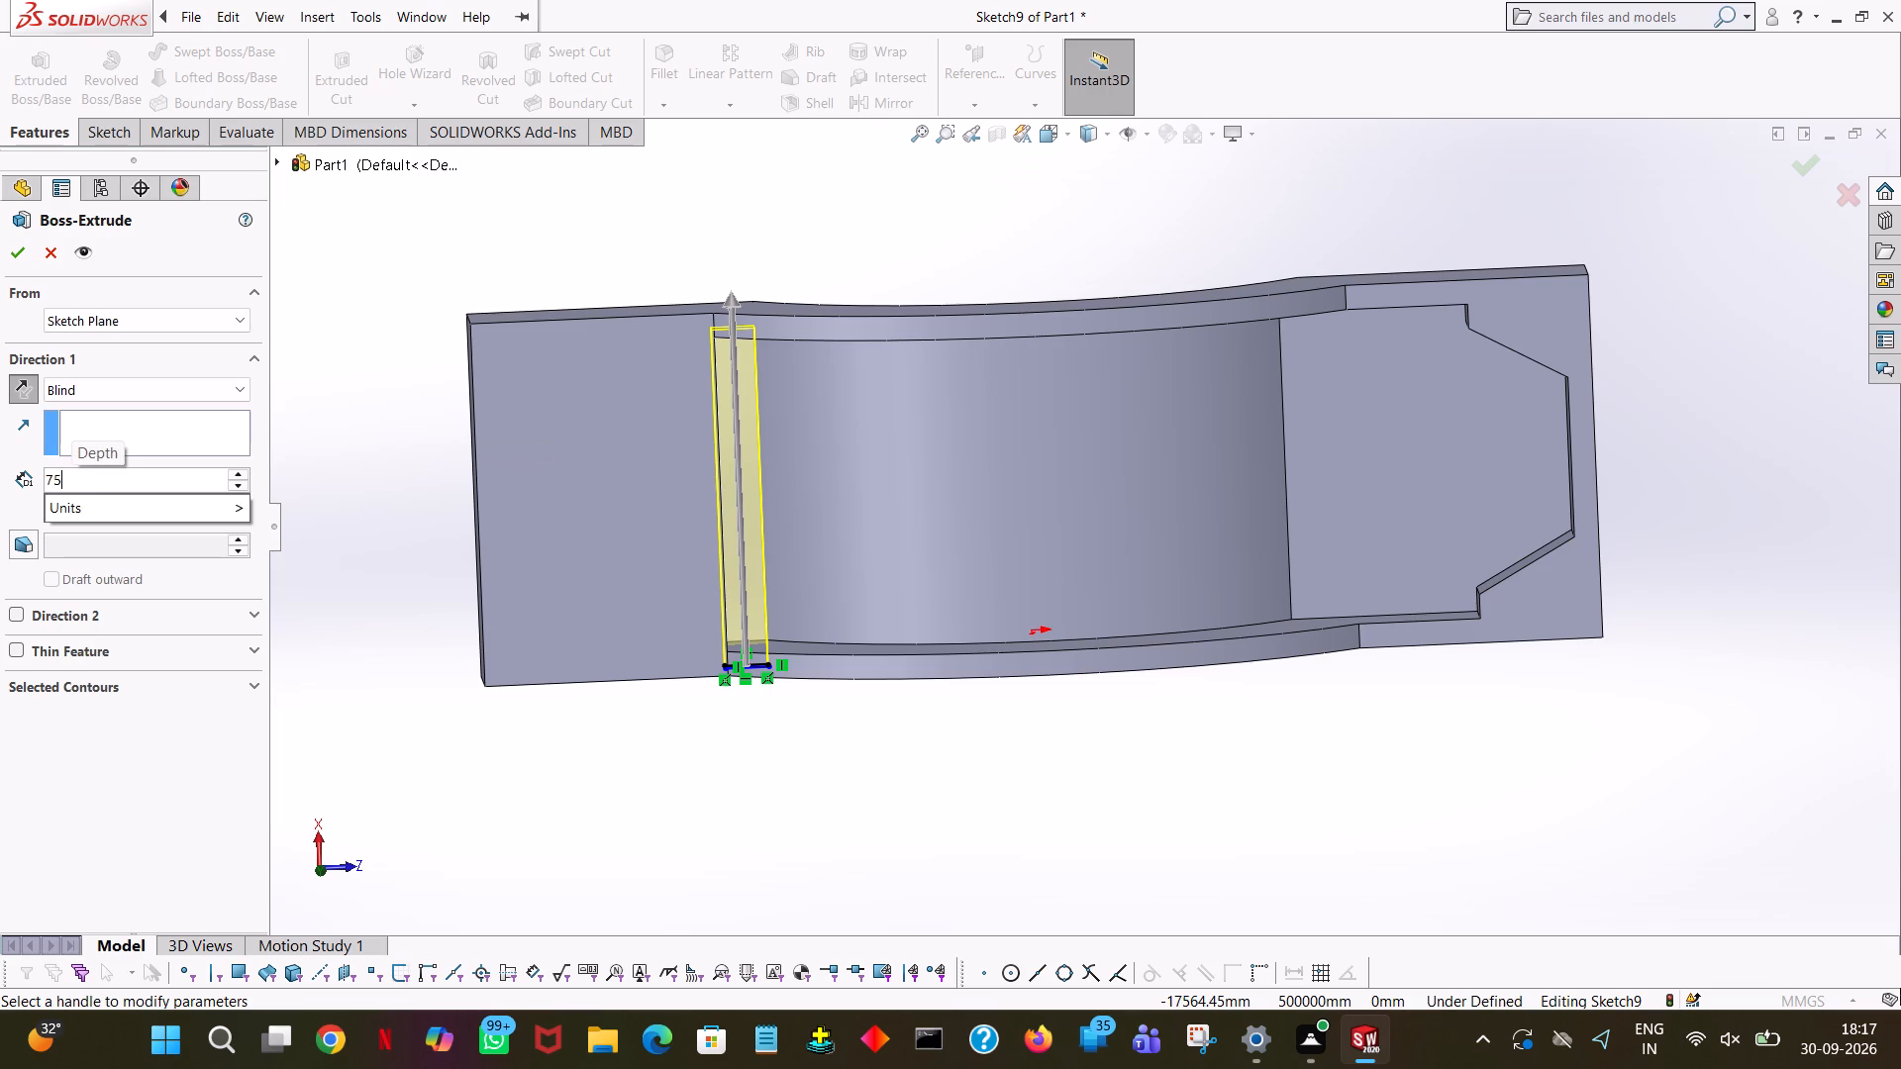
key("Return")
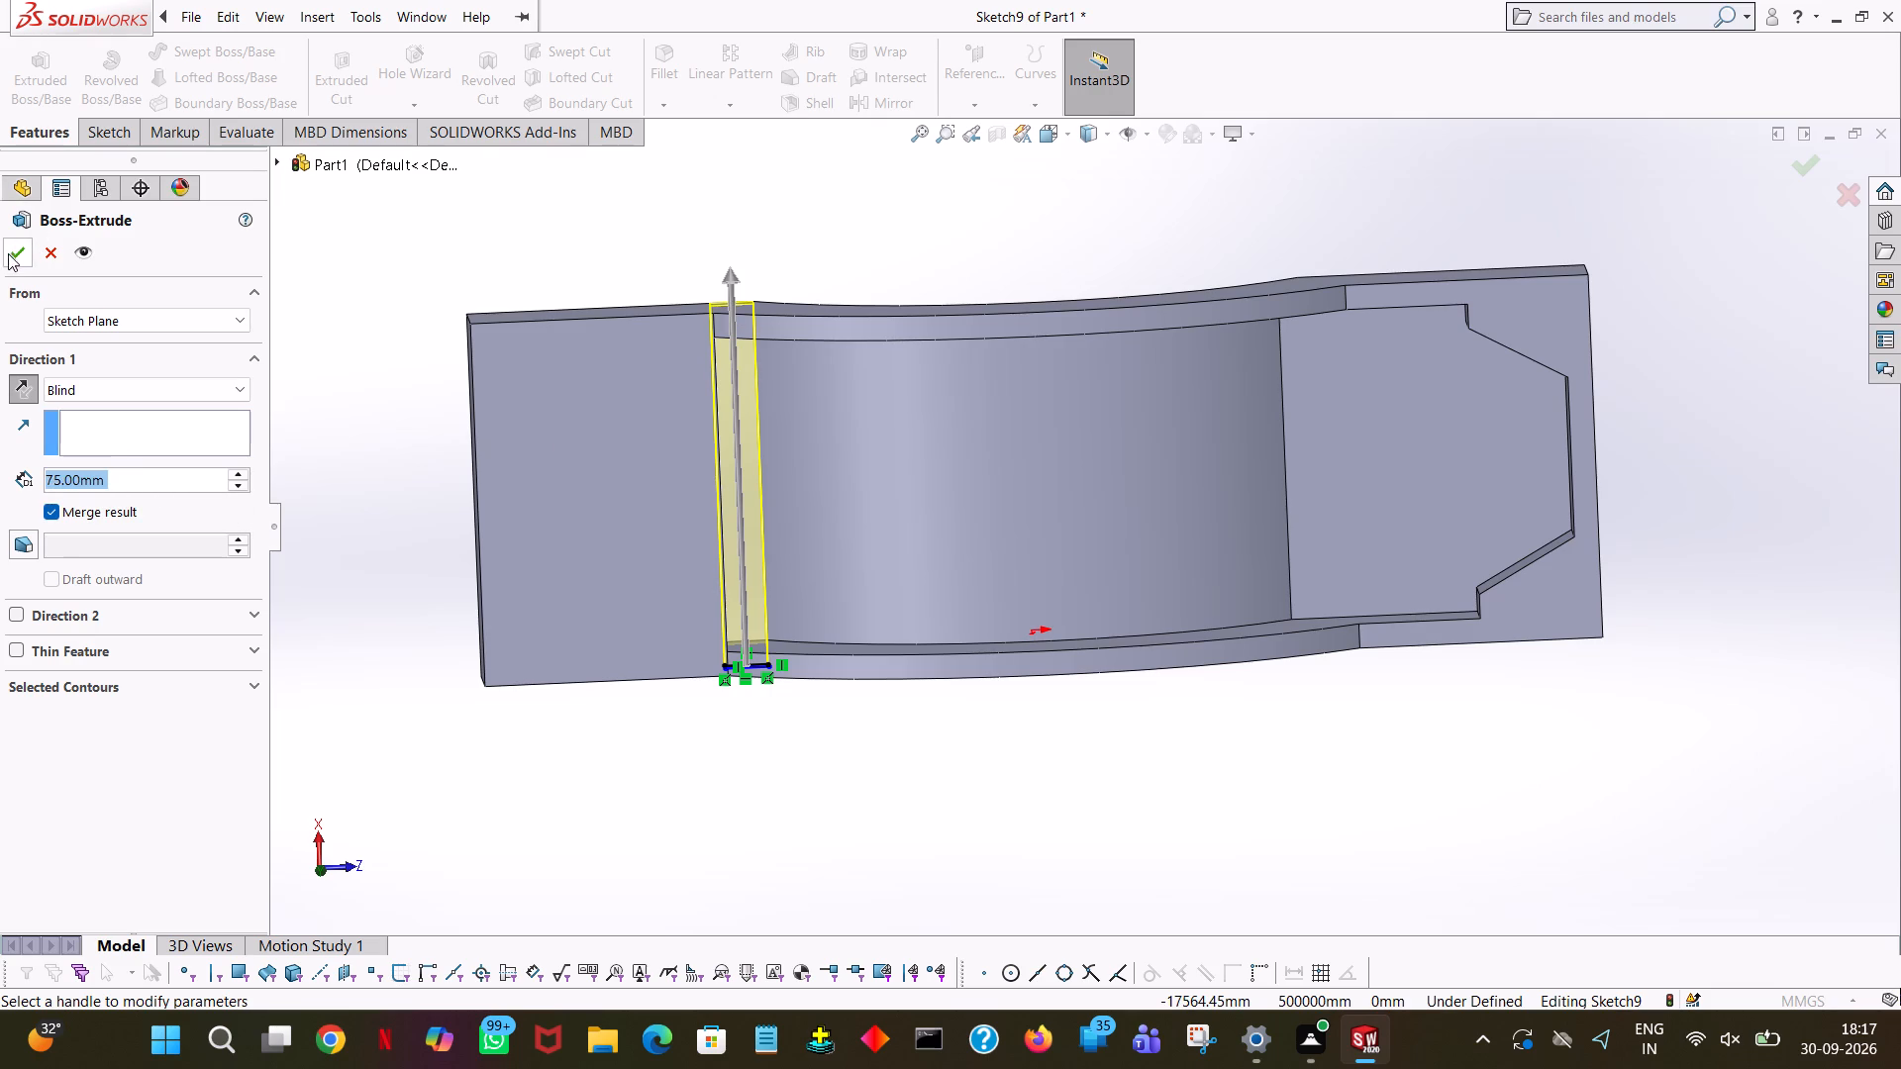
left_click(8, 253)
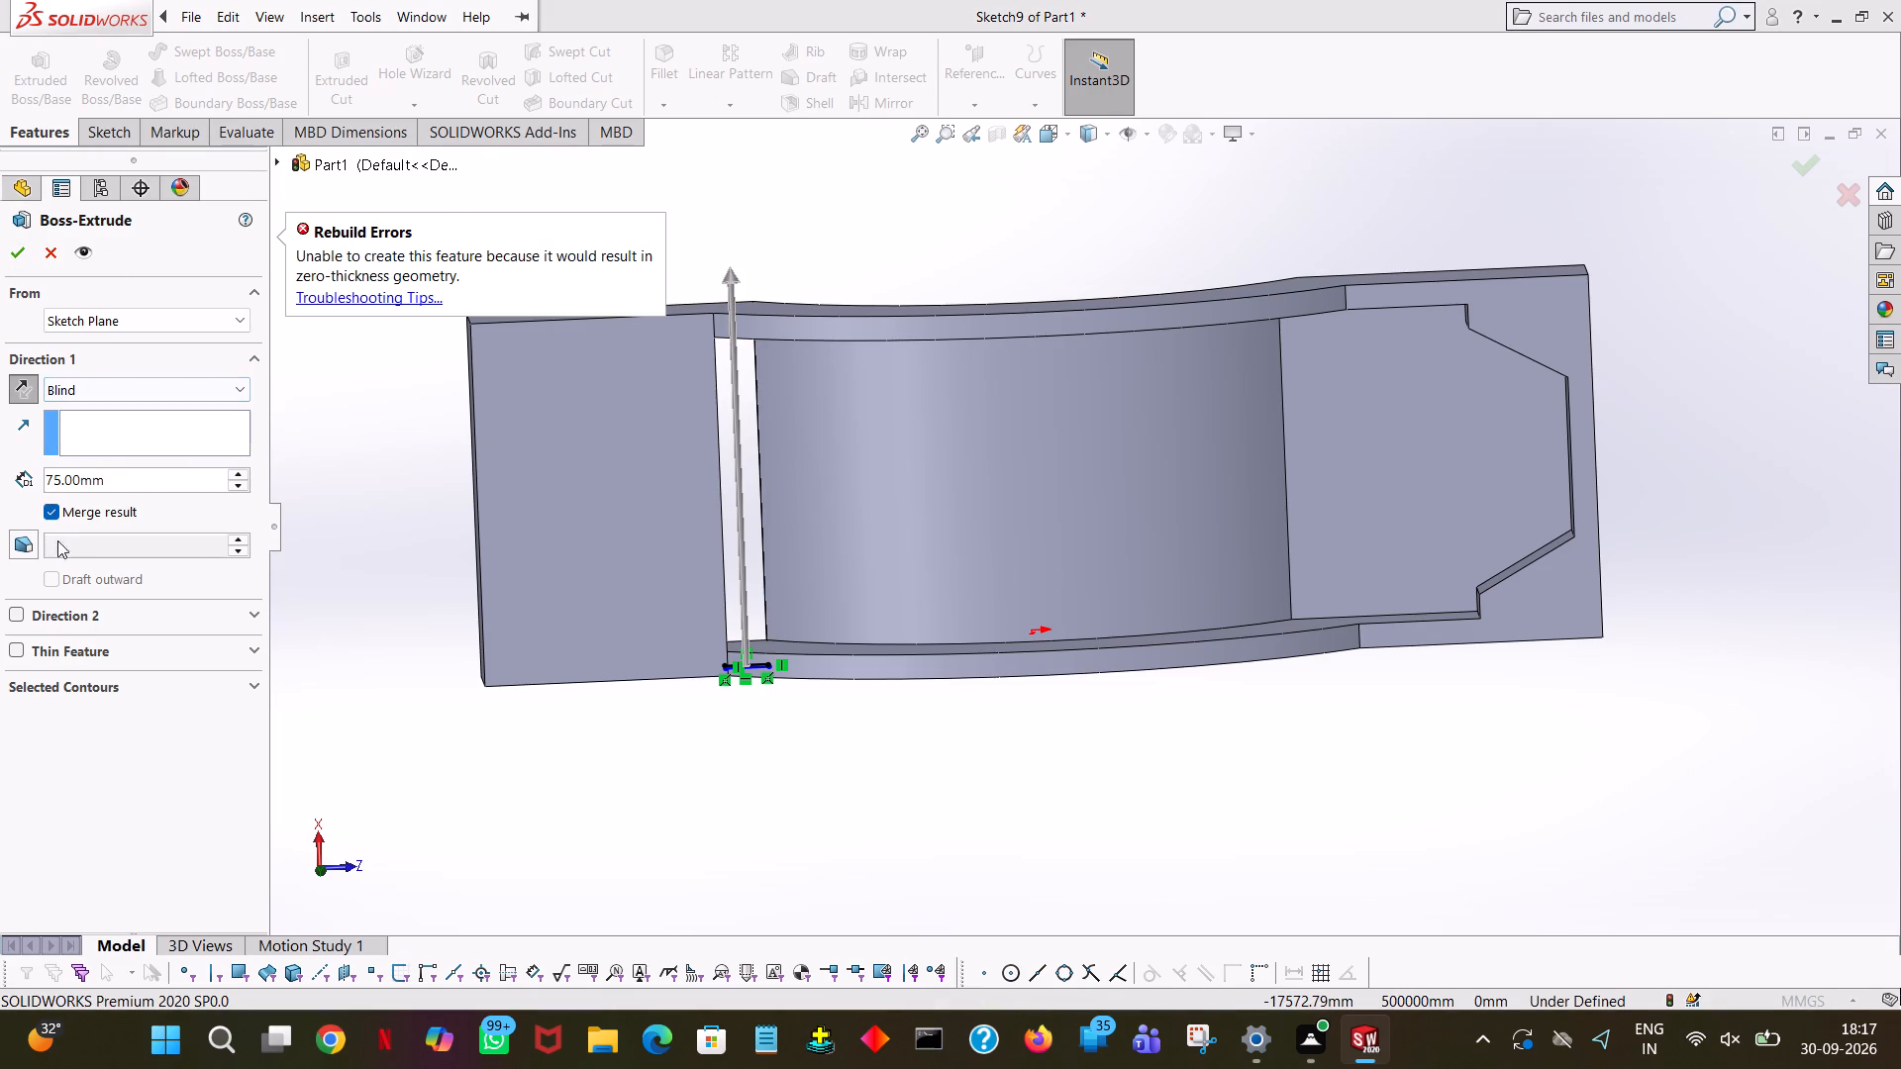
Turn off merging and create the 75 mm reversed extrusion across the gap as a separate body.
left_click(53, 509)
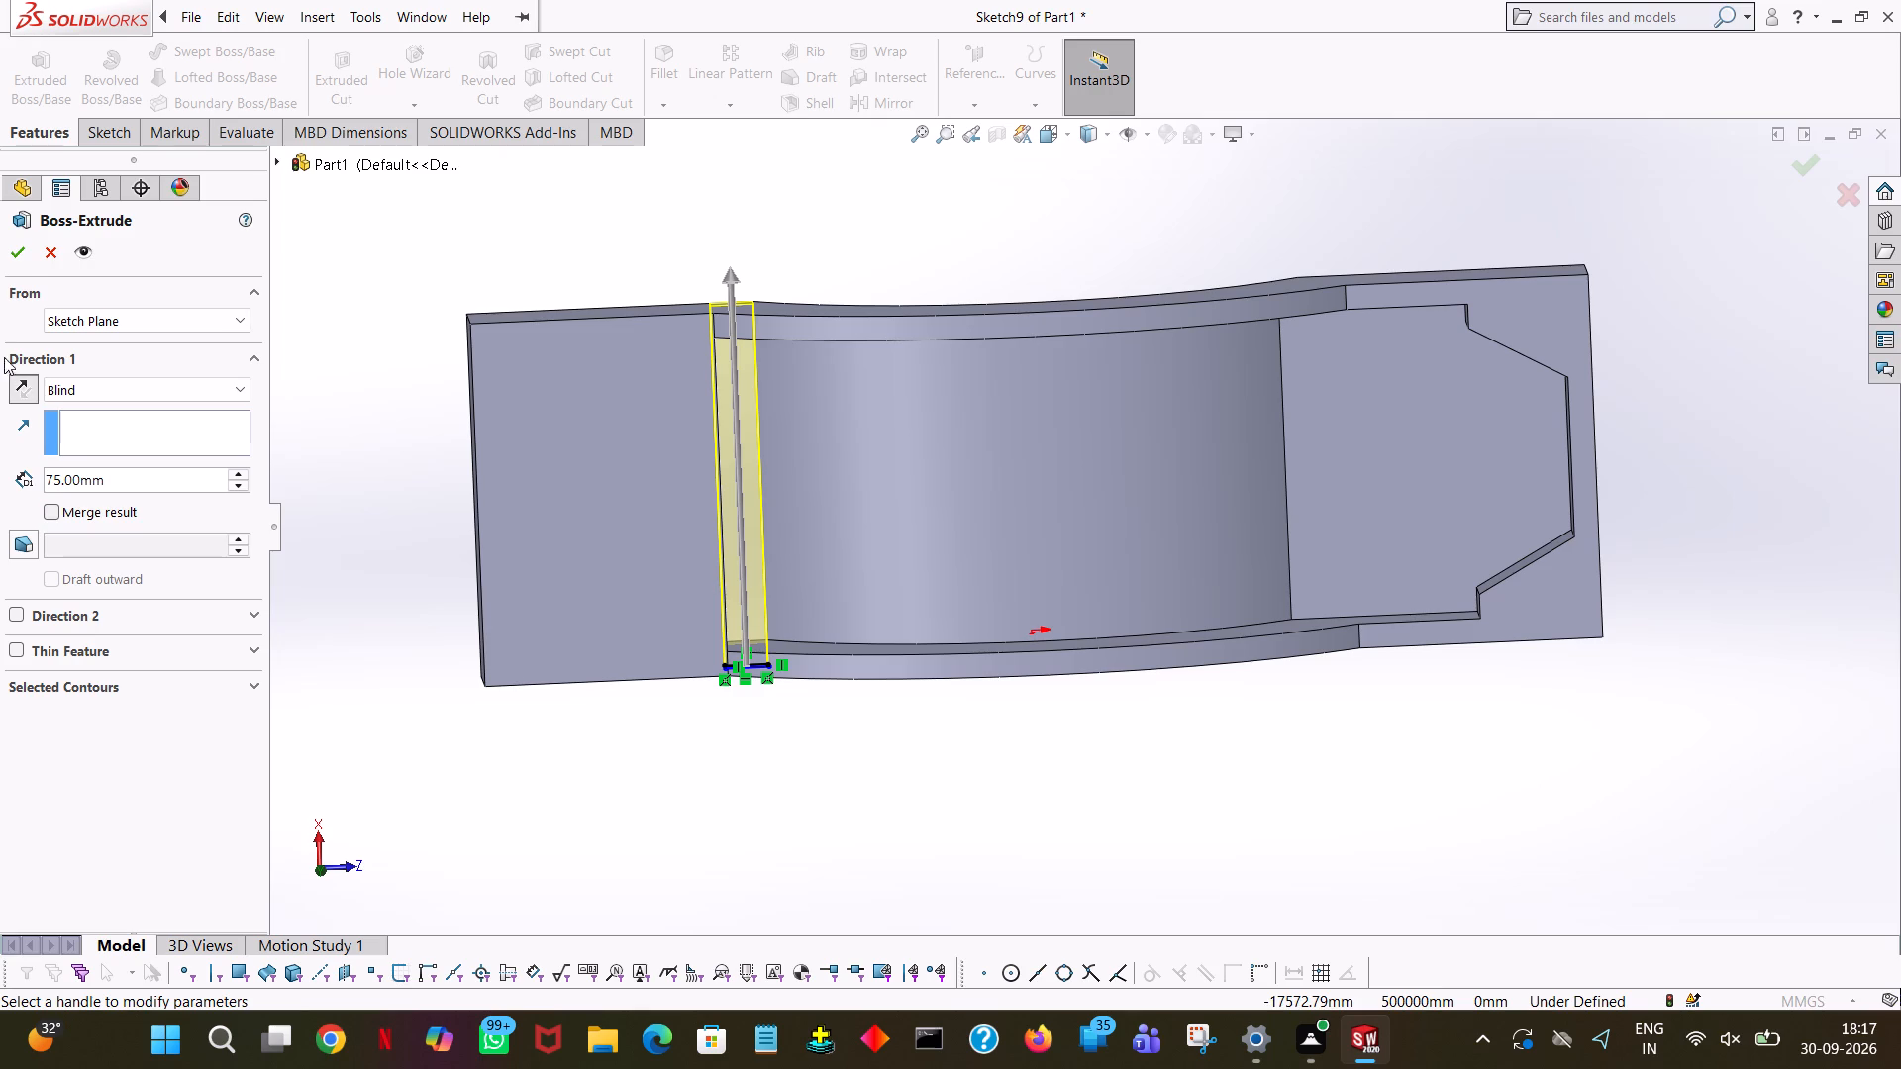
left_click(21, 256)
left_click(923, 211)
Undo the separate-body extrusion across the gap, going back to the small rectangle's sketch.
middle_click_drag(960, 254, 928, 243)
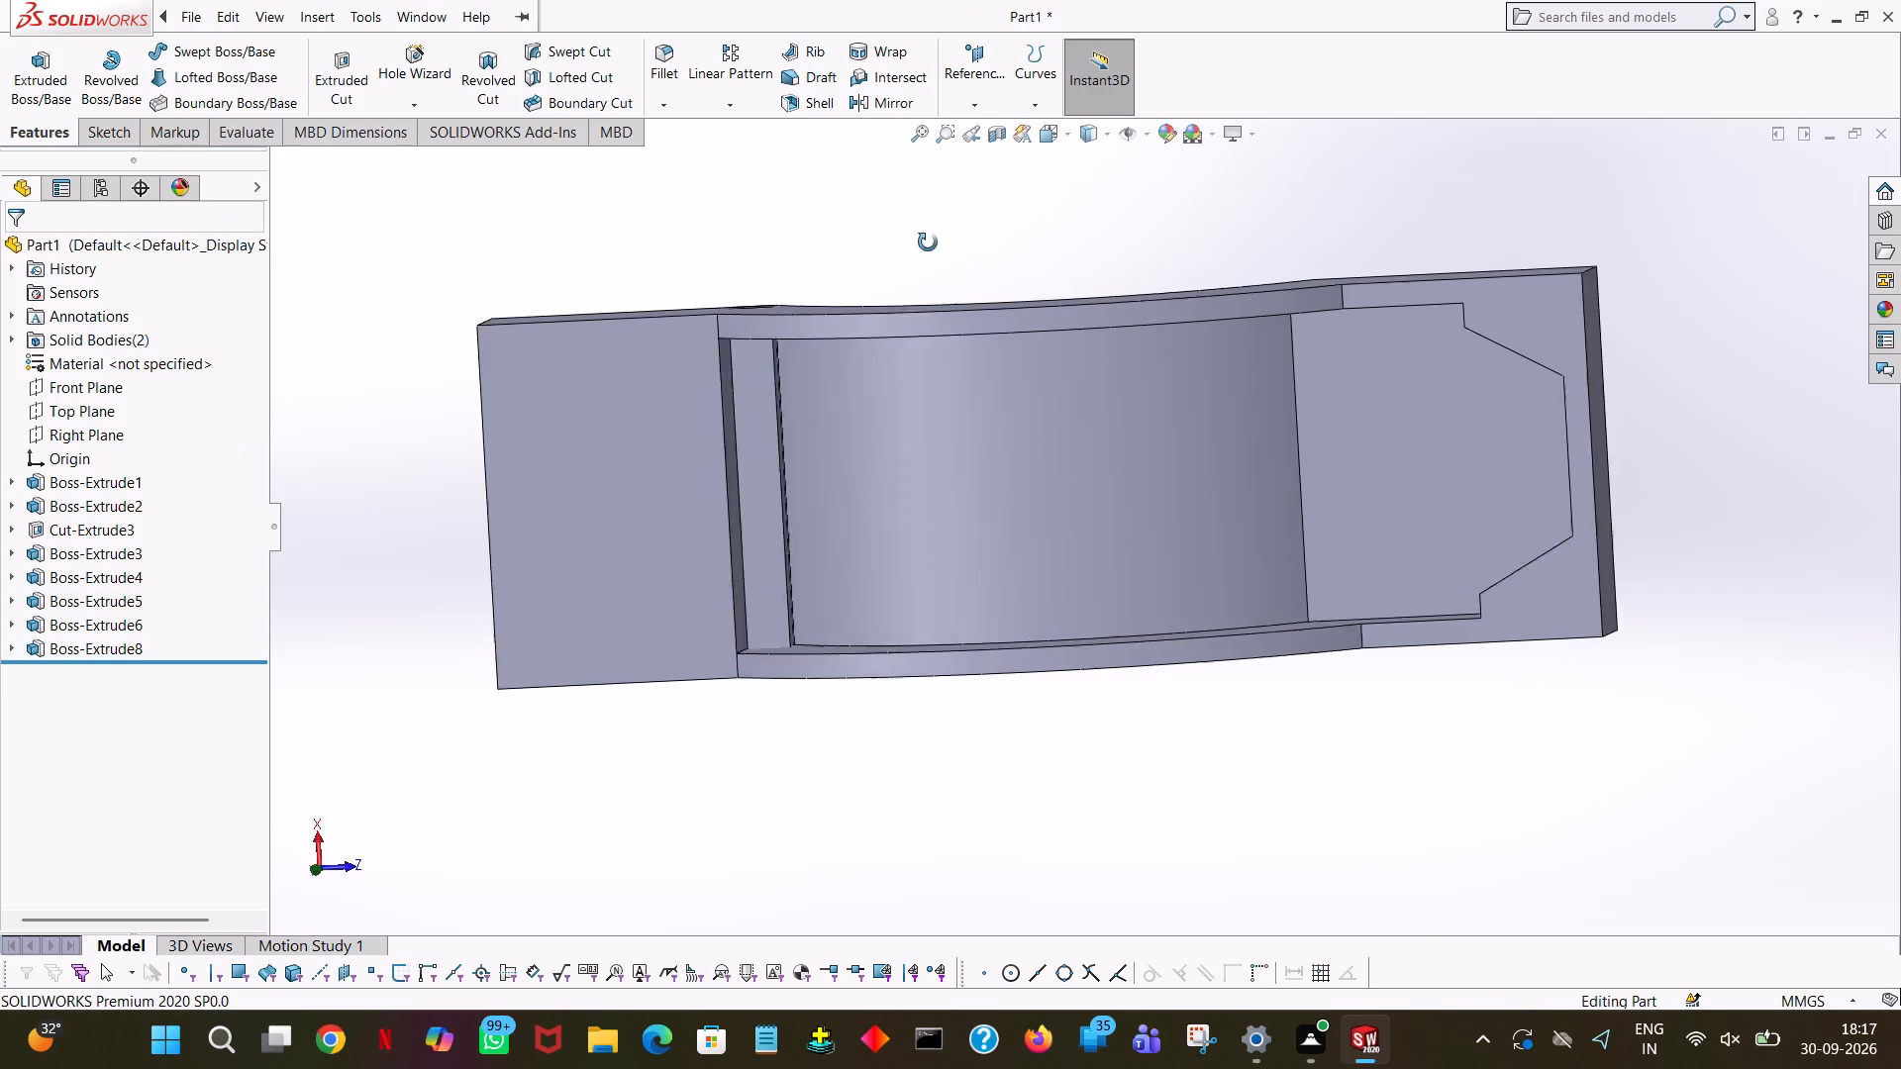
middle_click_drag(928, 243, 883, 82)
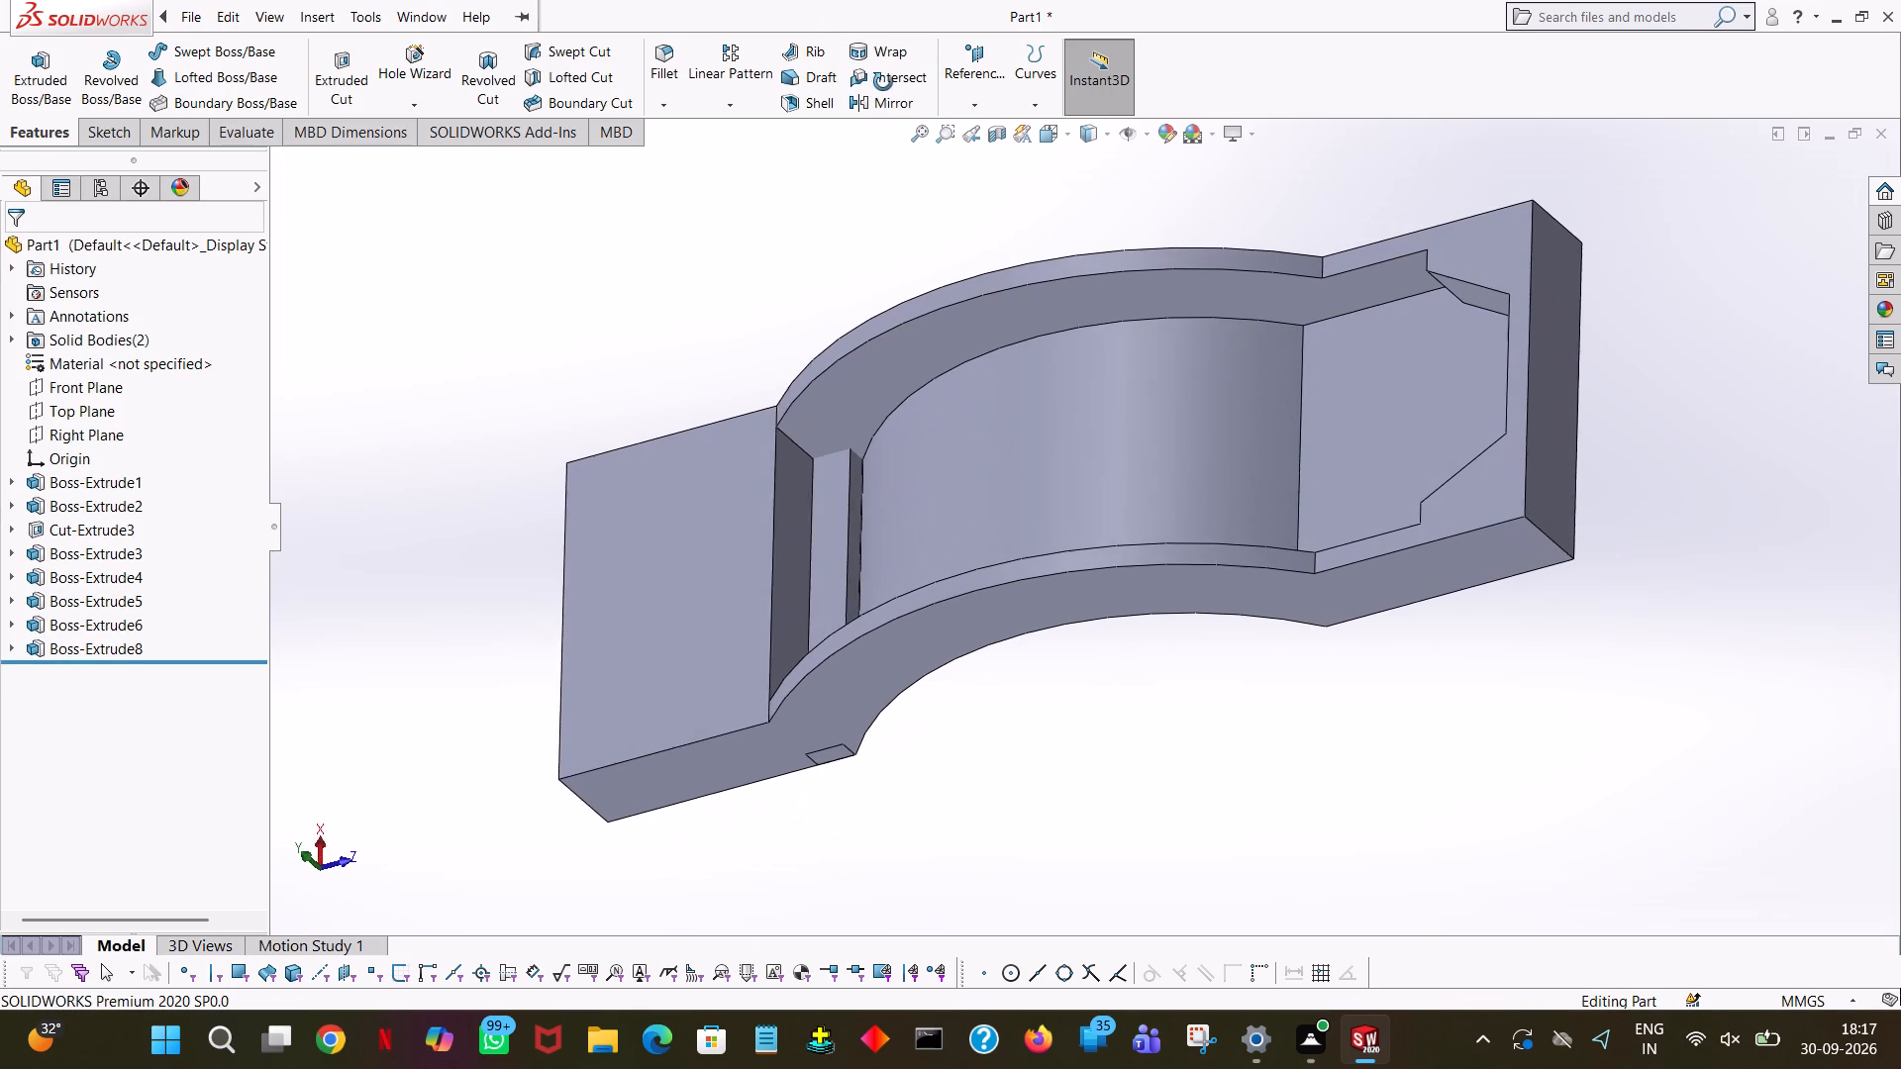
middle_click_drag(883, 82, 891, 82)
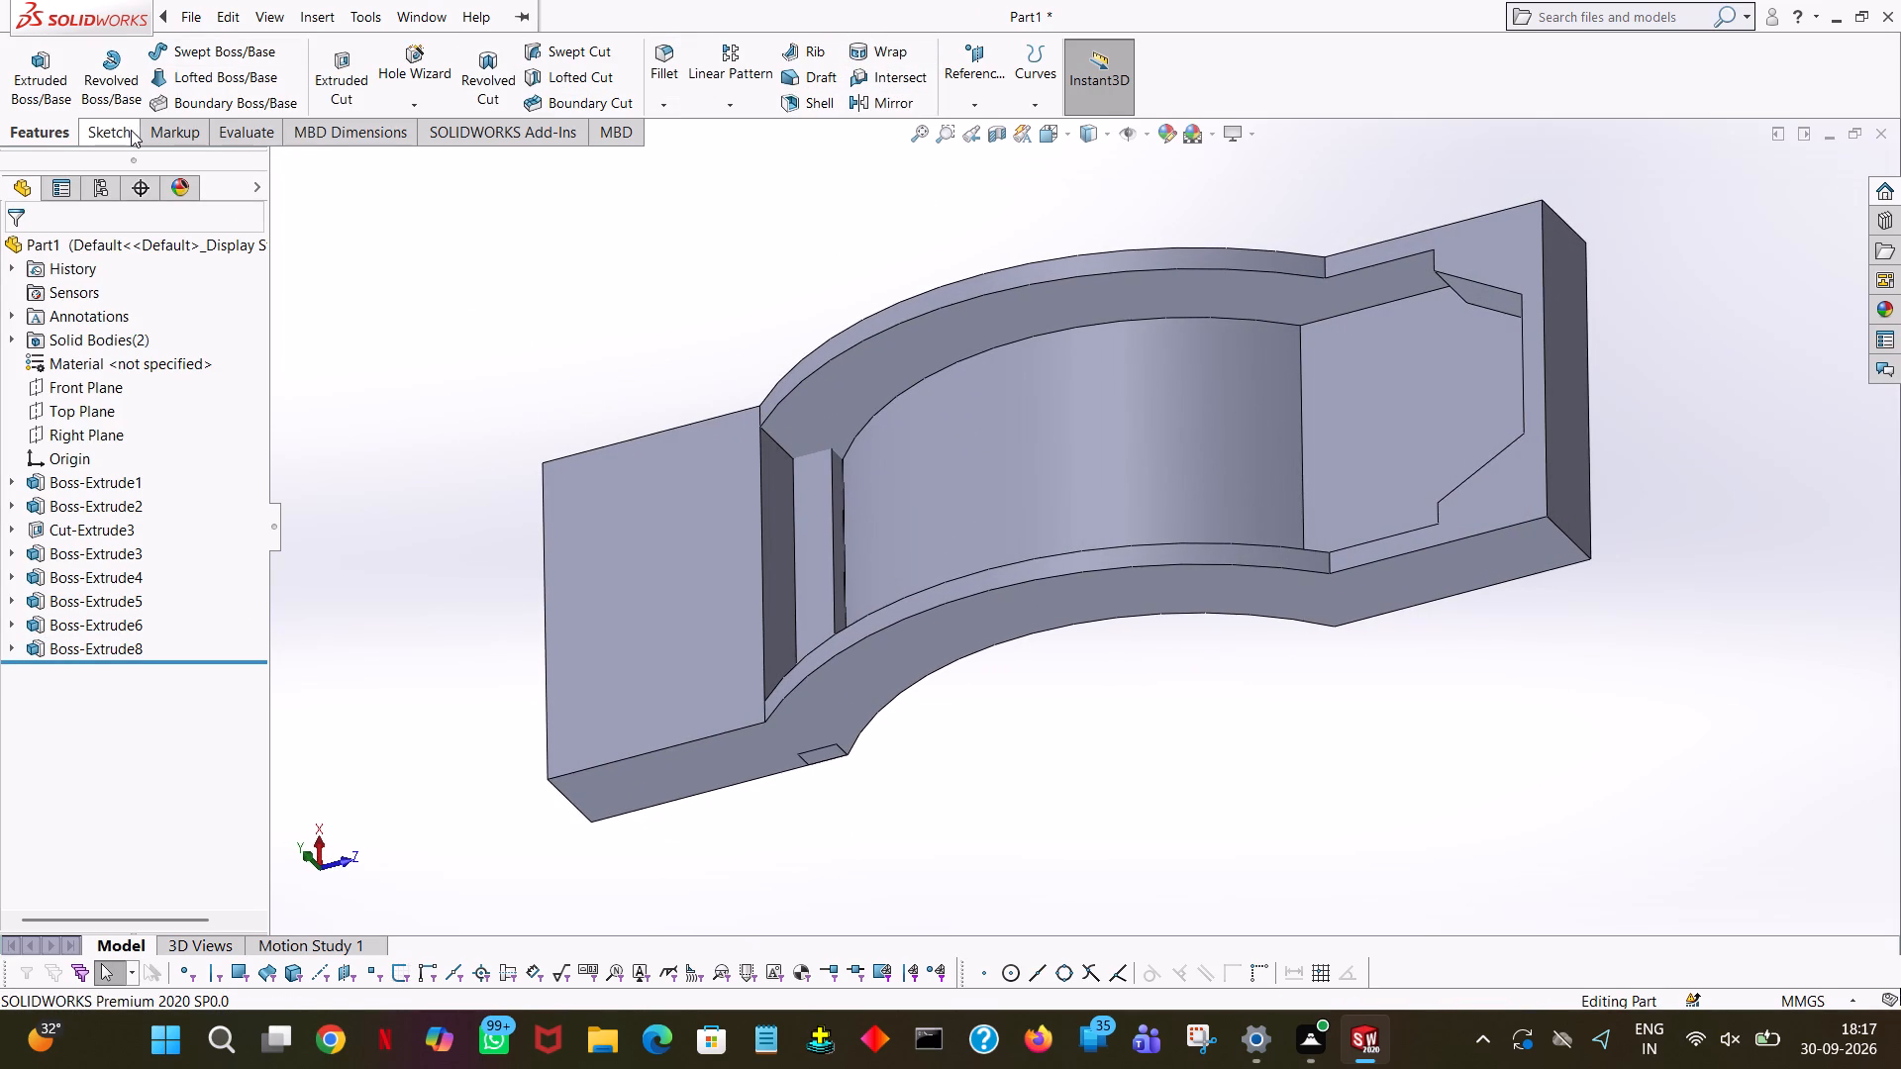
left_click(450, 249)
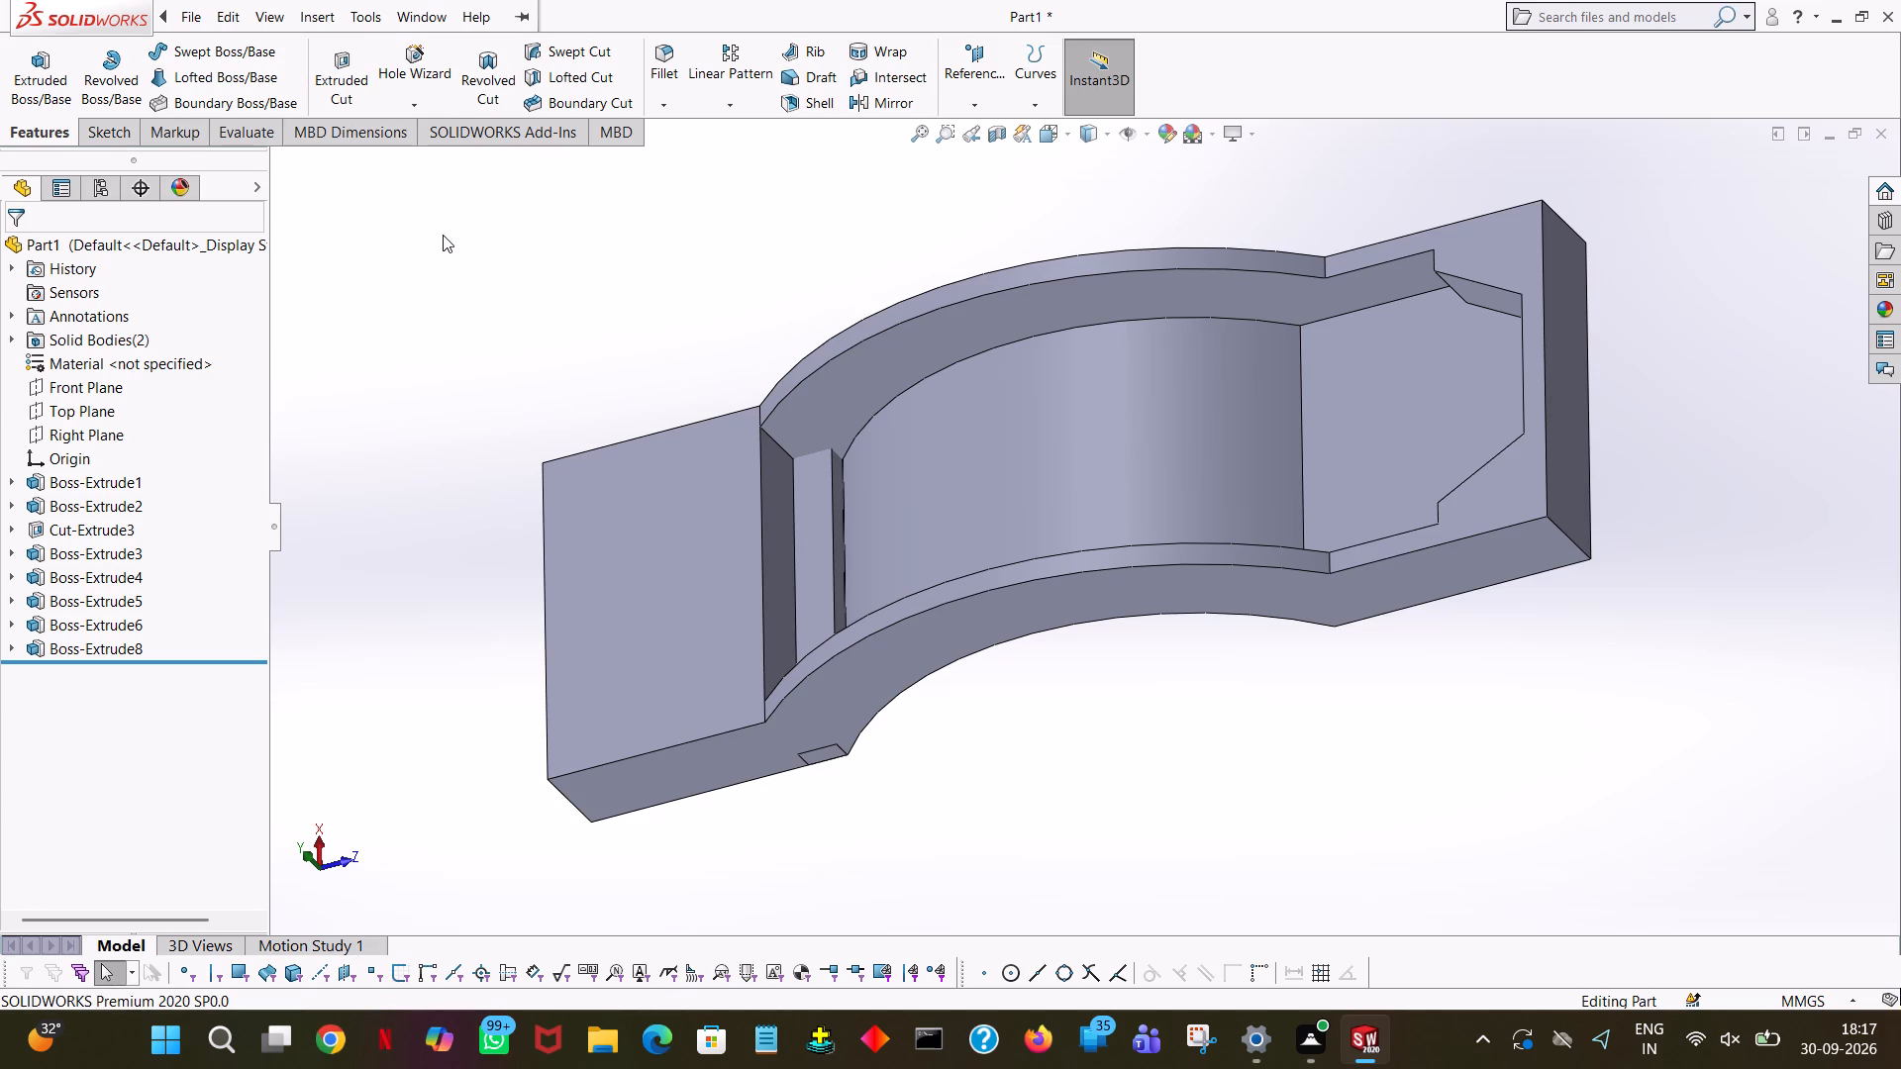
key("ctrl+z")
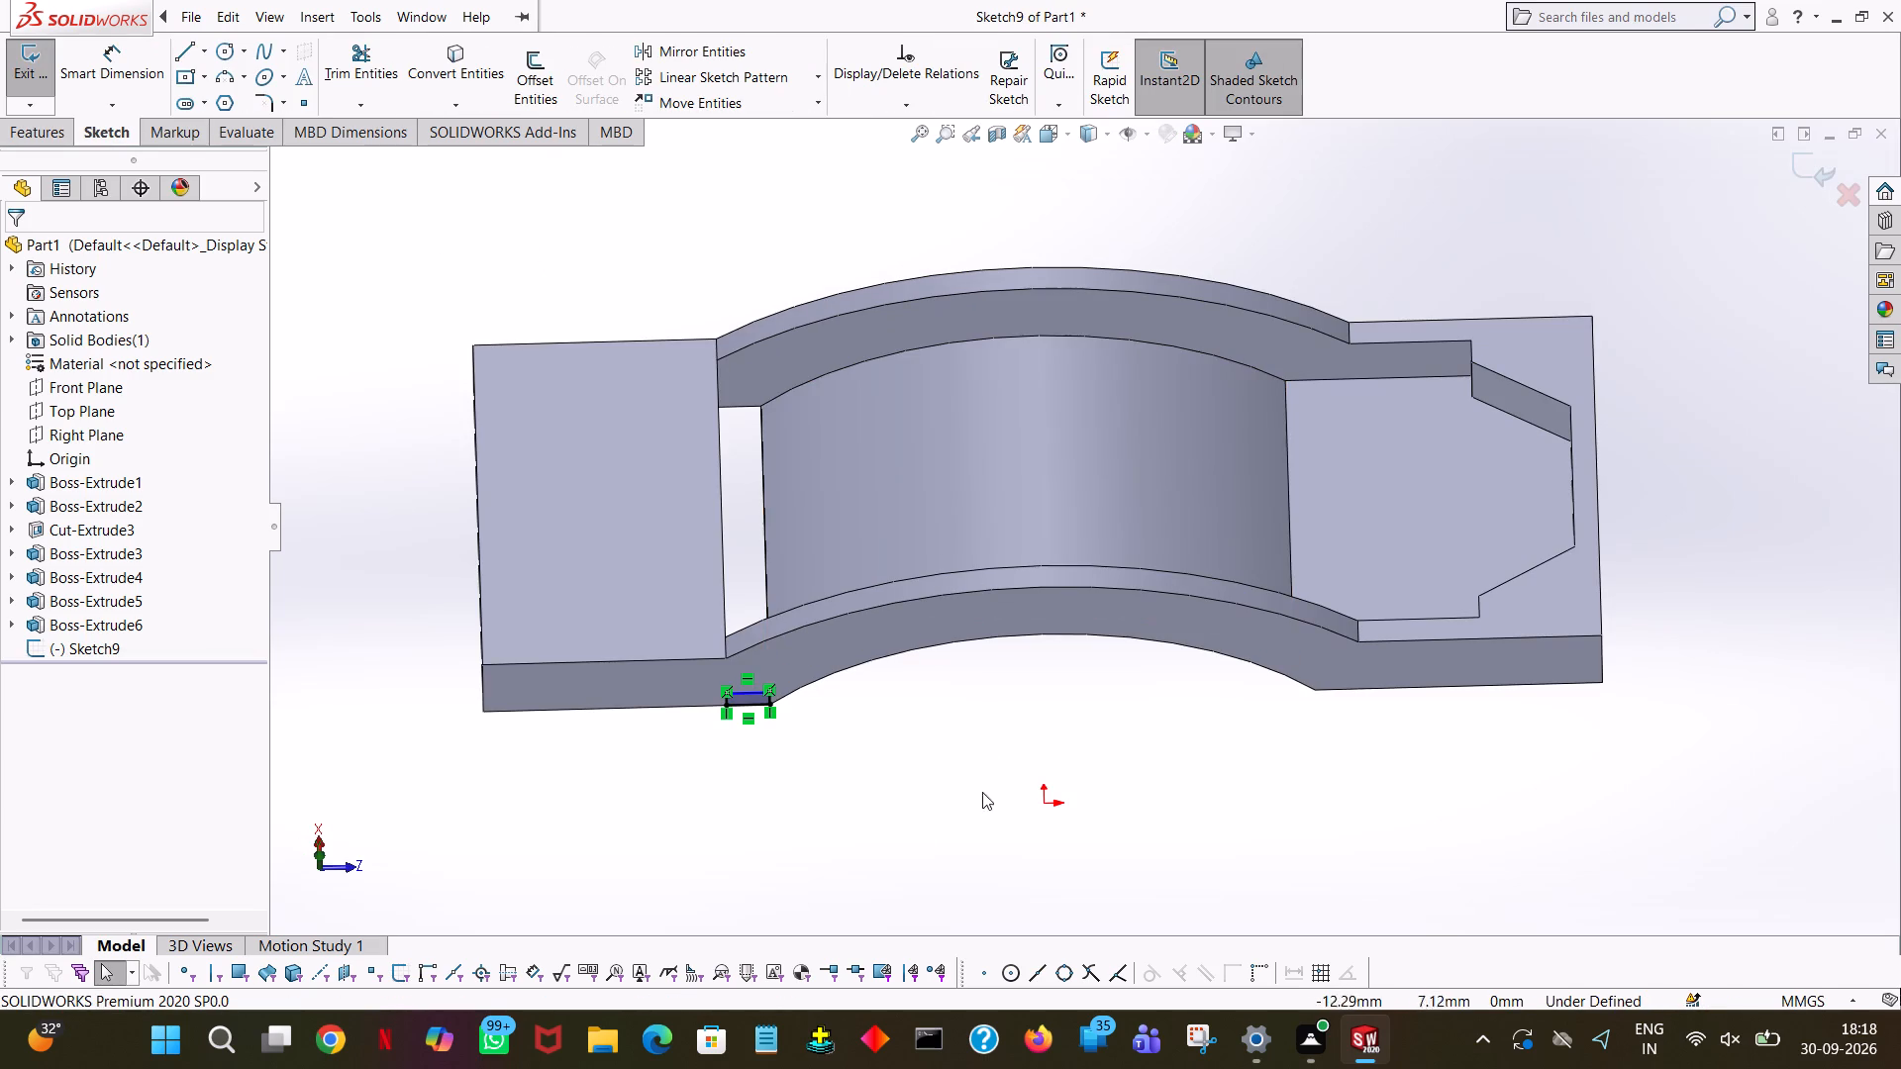
Examine the gap between the solid flange and the arched shell, and the small rectangle sketch, from above, below and square-on.
middle_click_drag(960, 785, 964, 454)
middle_click_drag(964, 477, 962, 511)
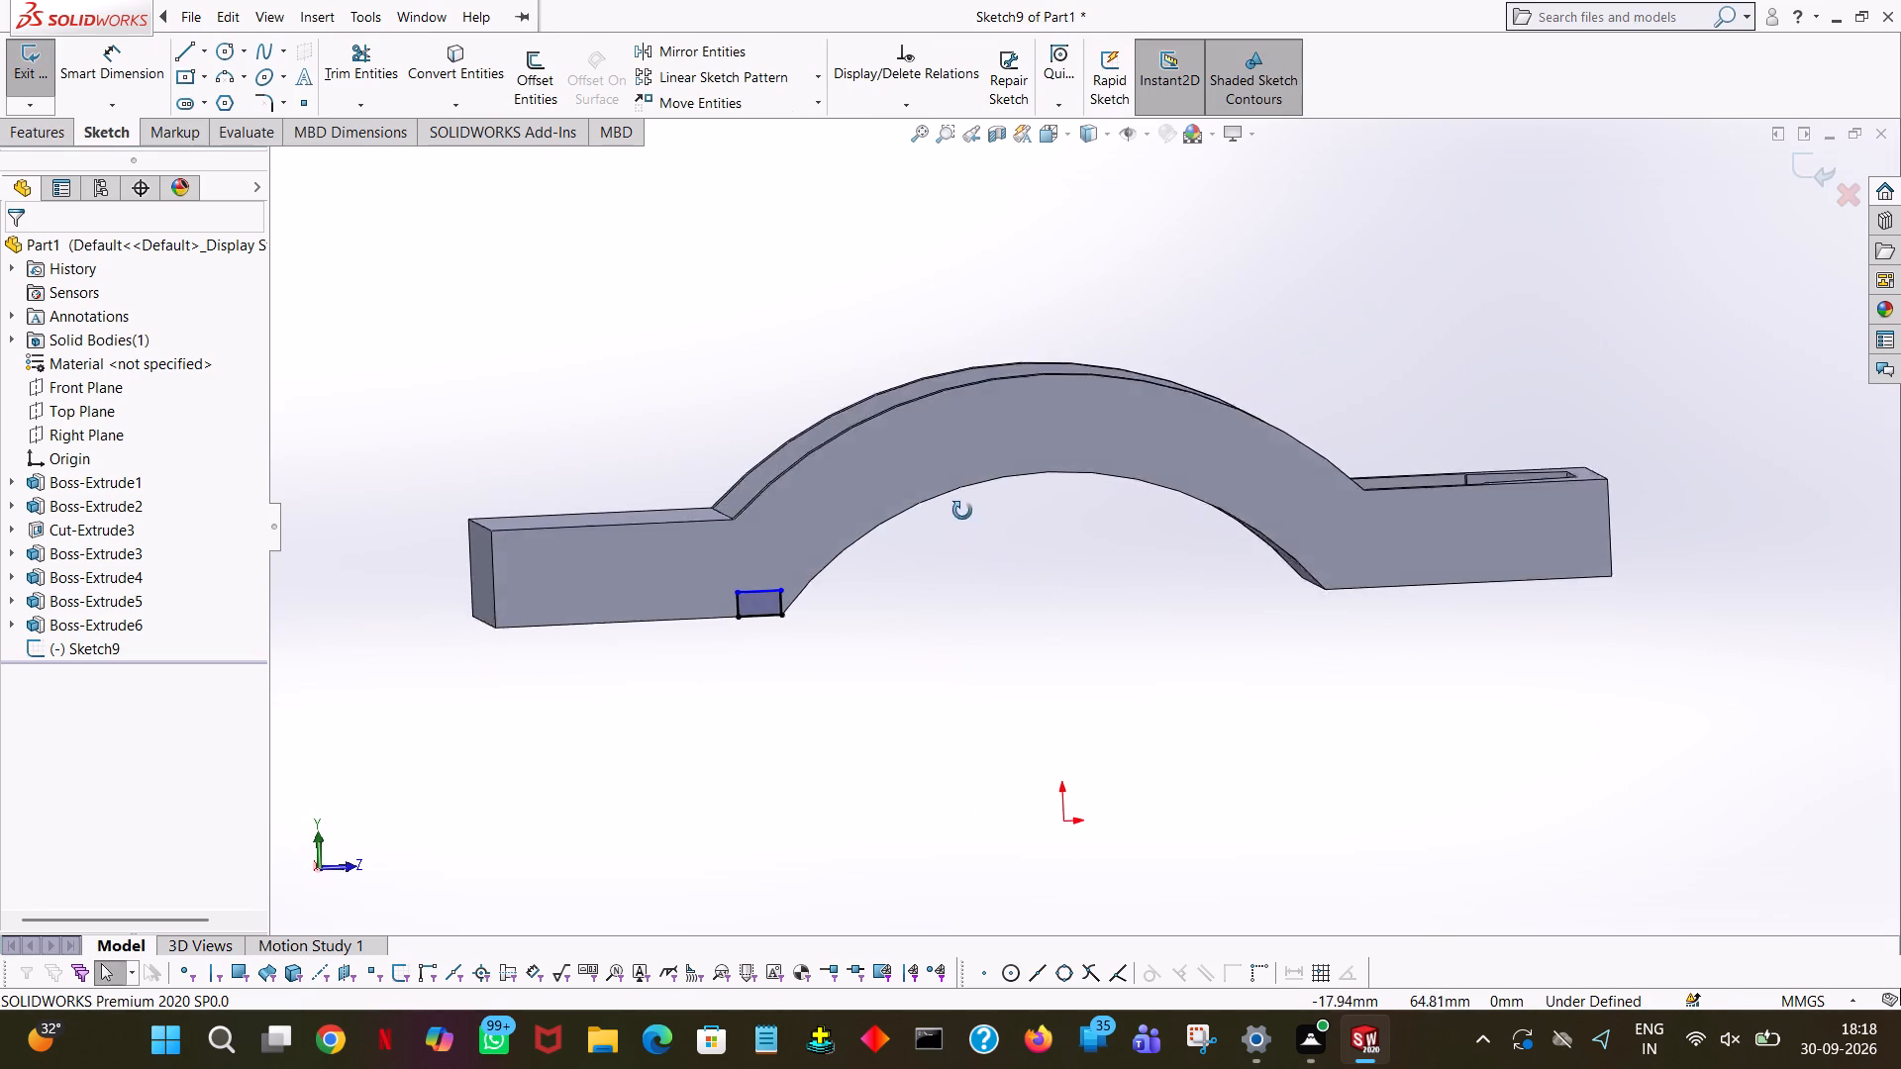
middle_click_drag(962, 511, 959, 571)
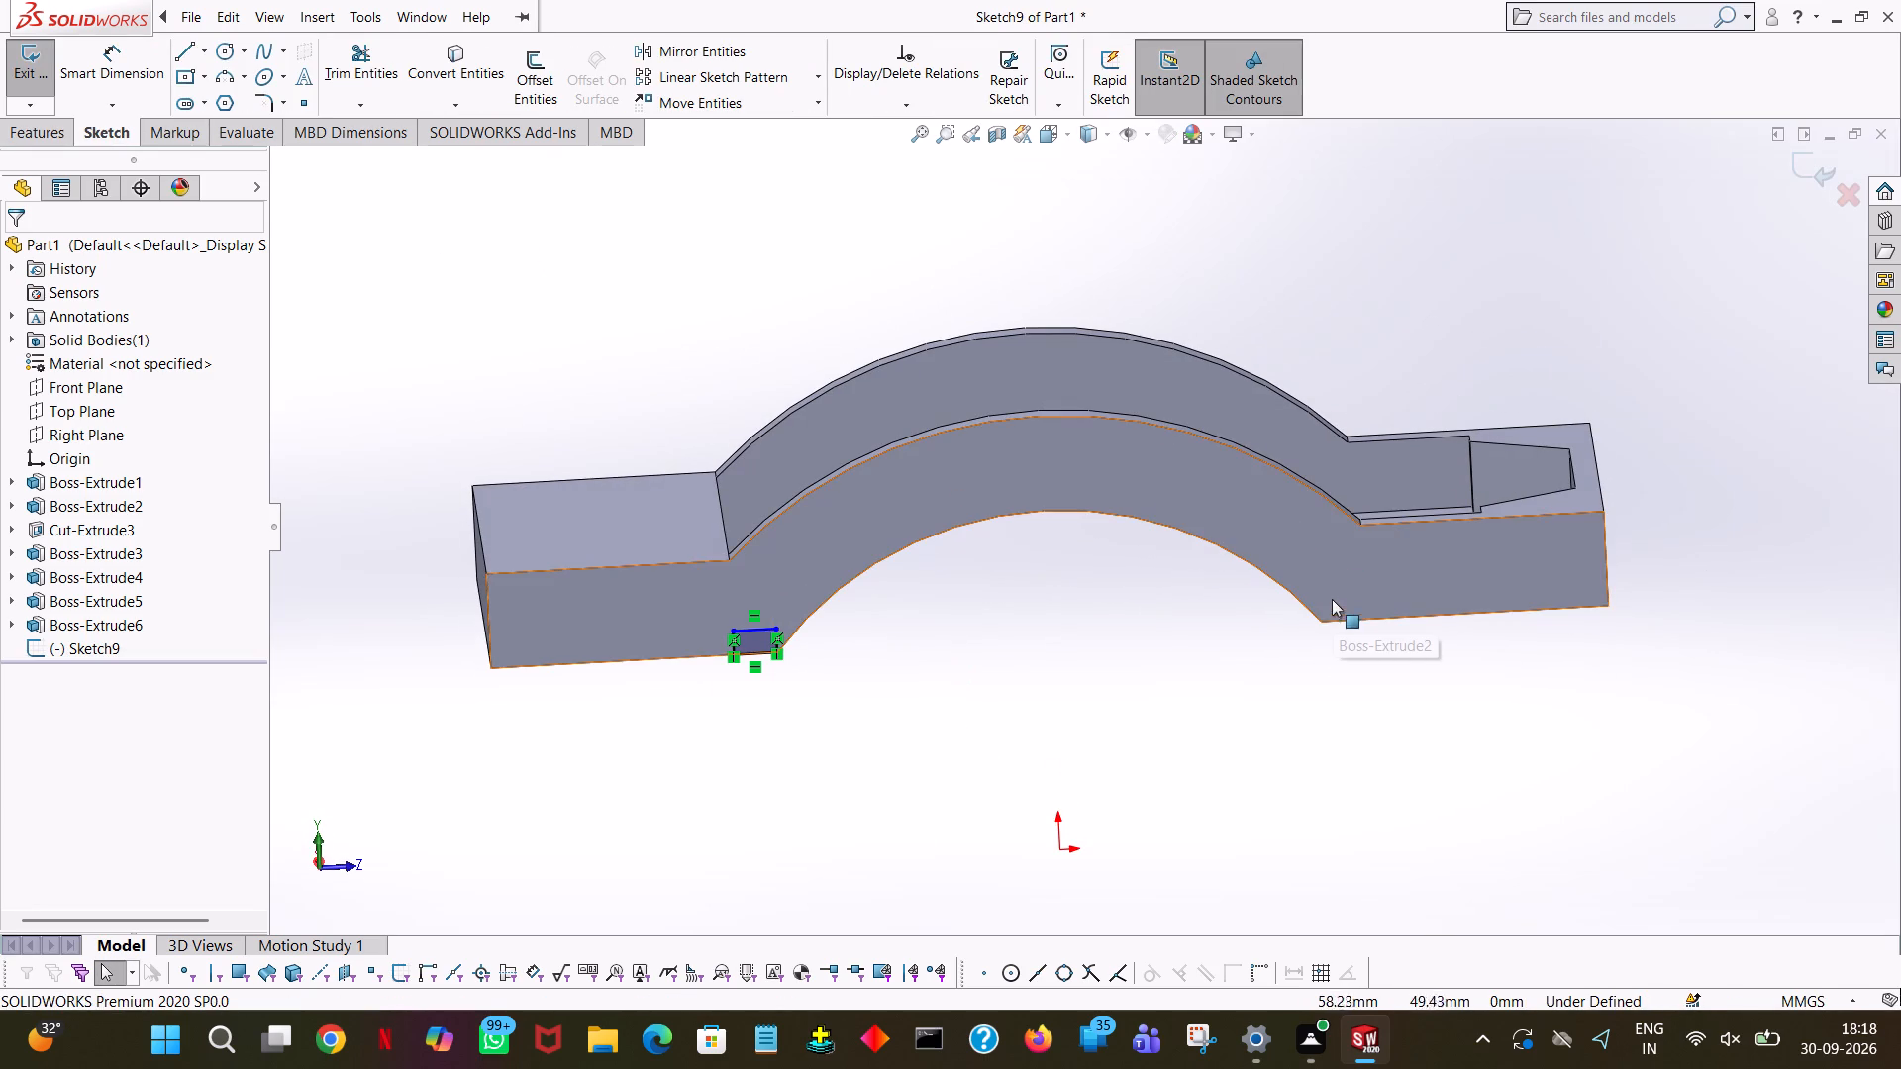
middle_click_drag(1421, 451, 1416, 476)
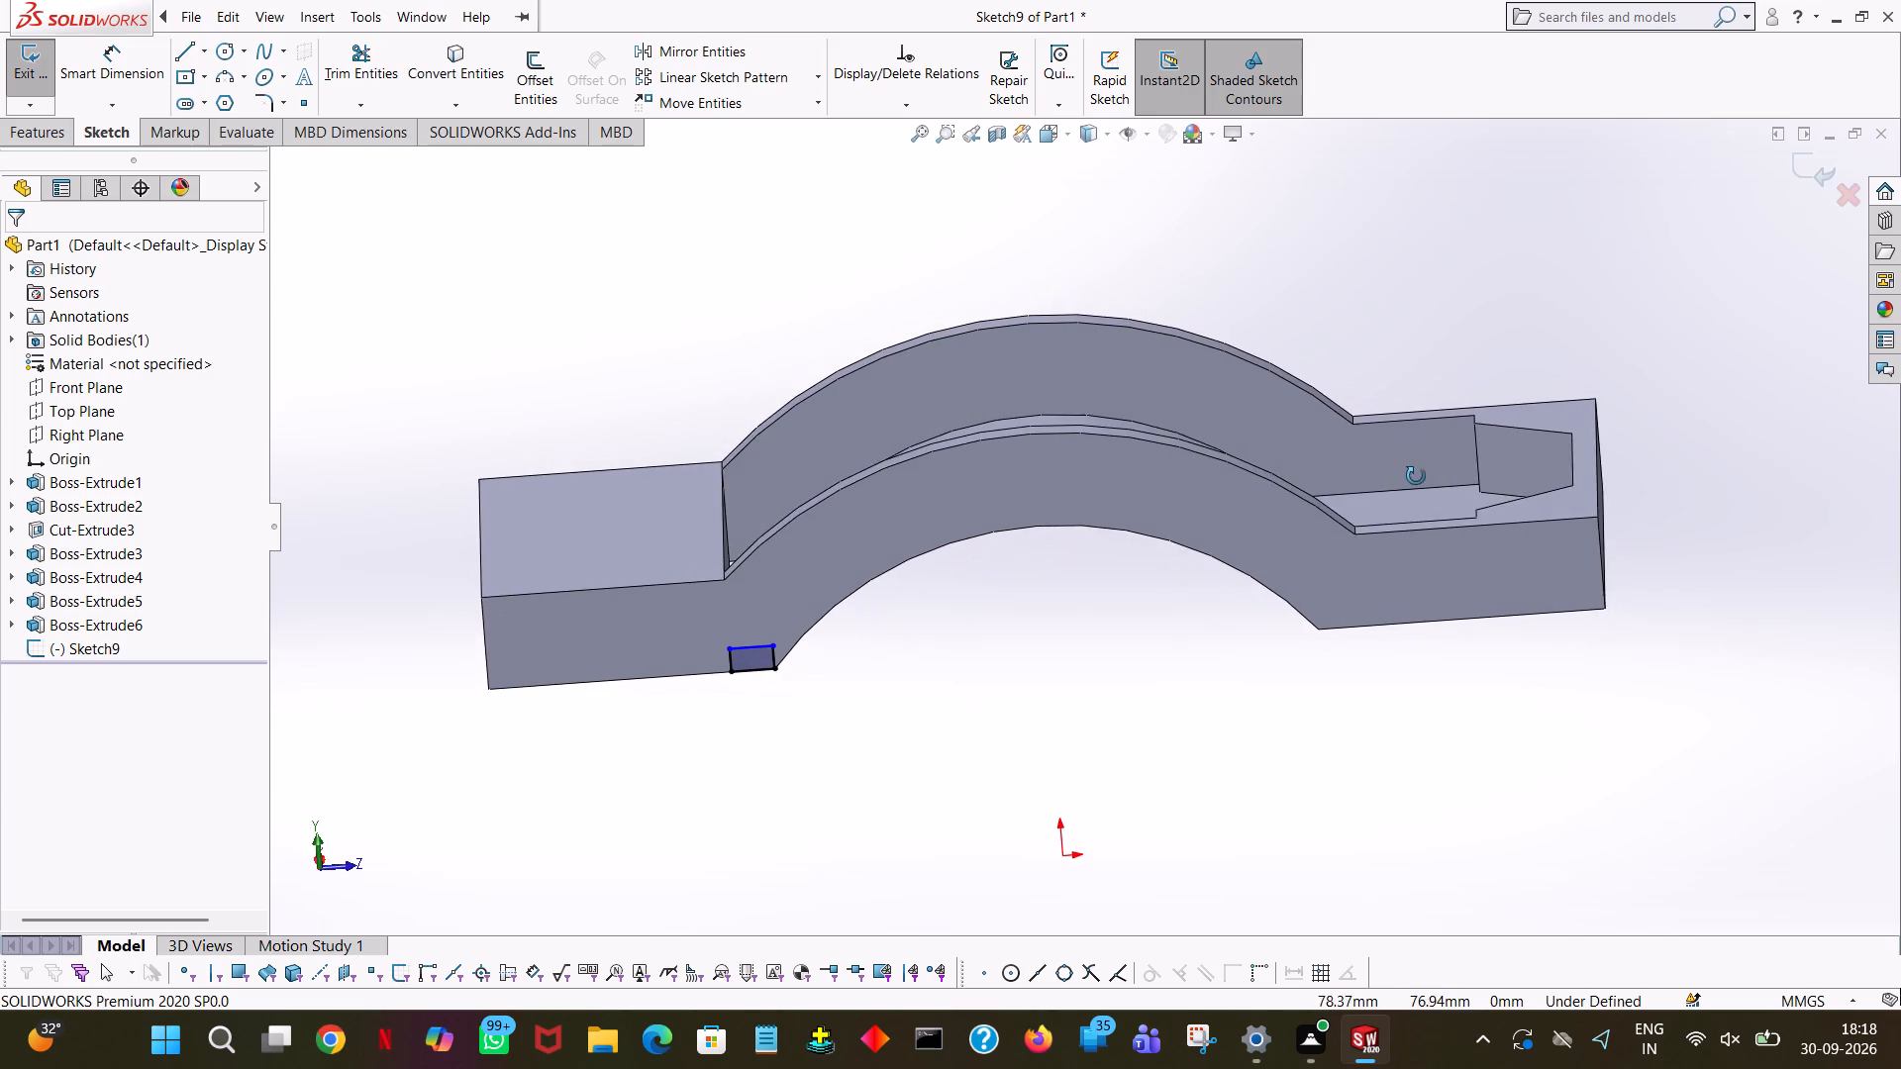
middle_click_drag(1416, 476, 1435, 492)
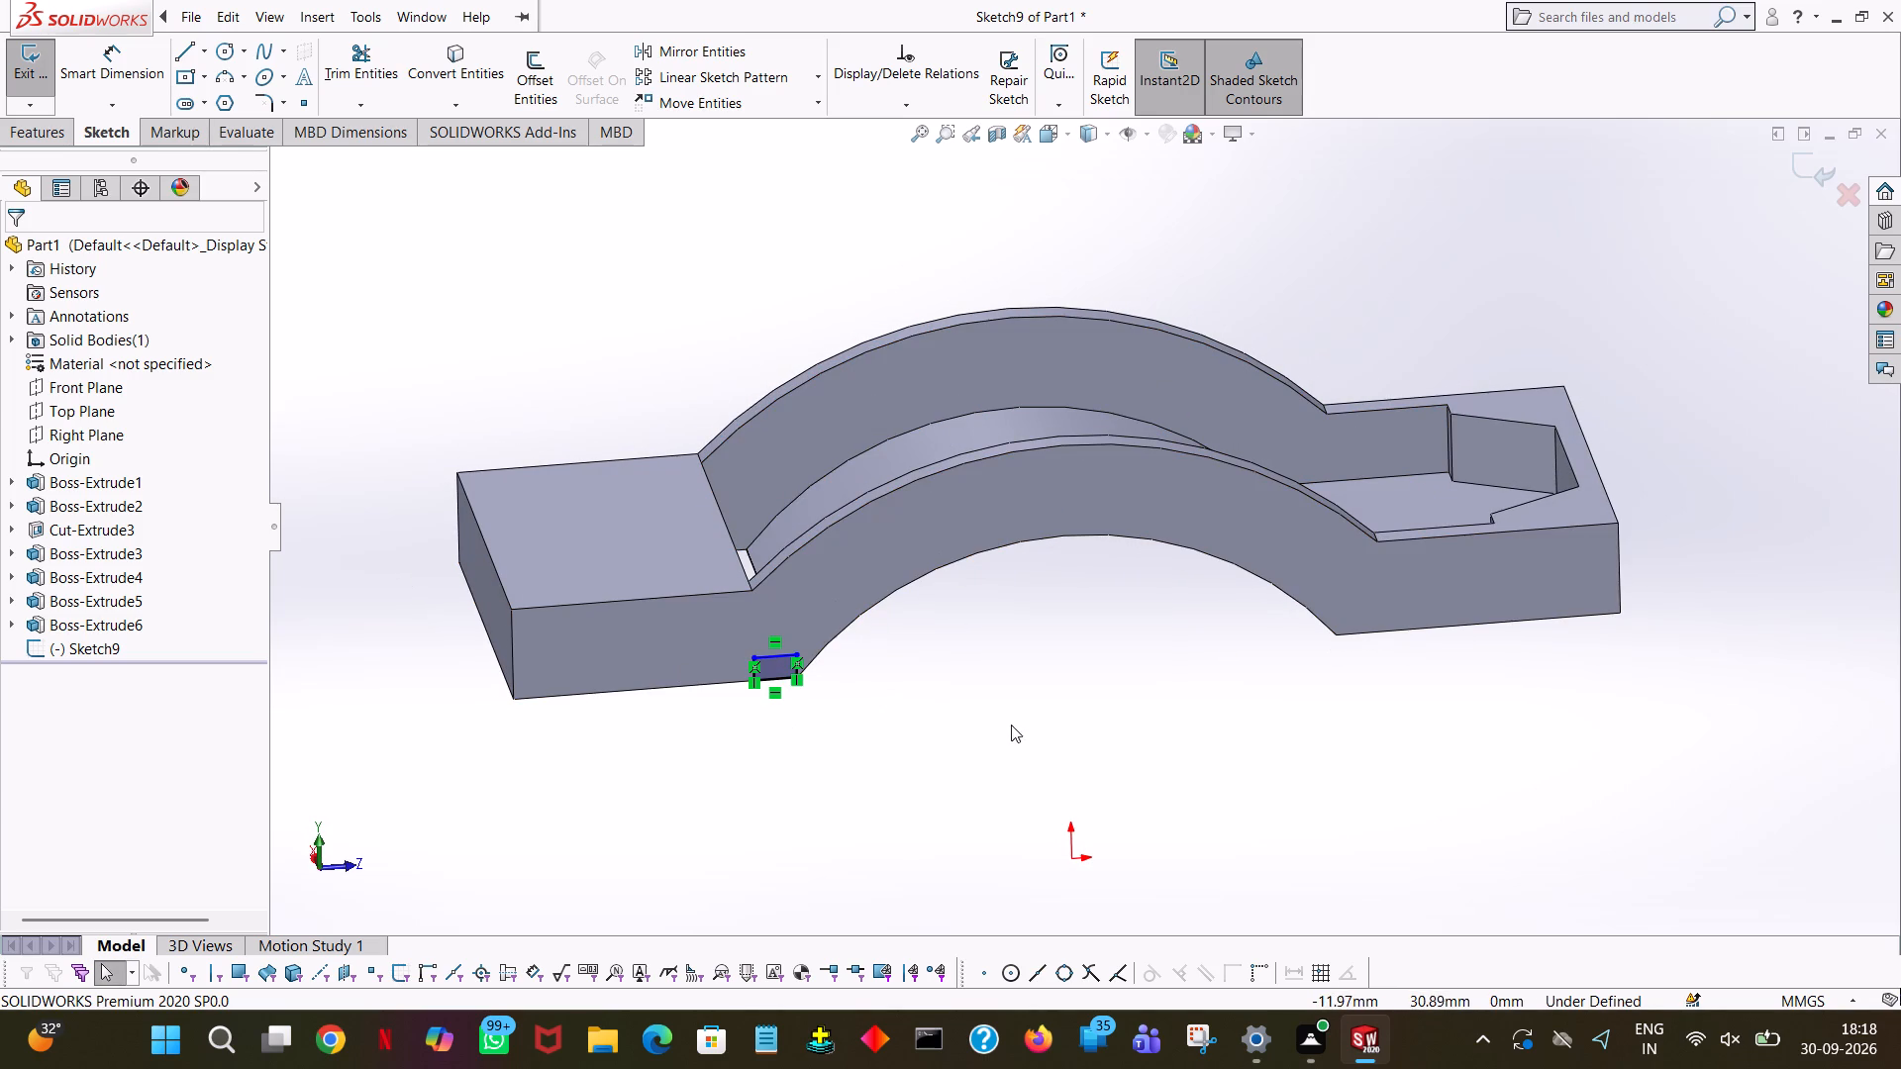
middle_click_drag(1012, 725, 1013, 860)
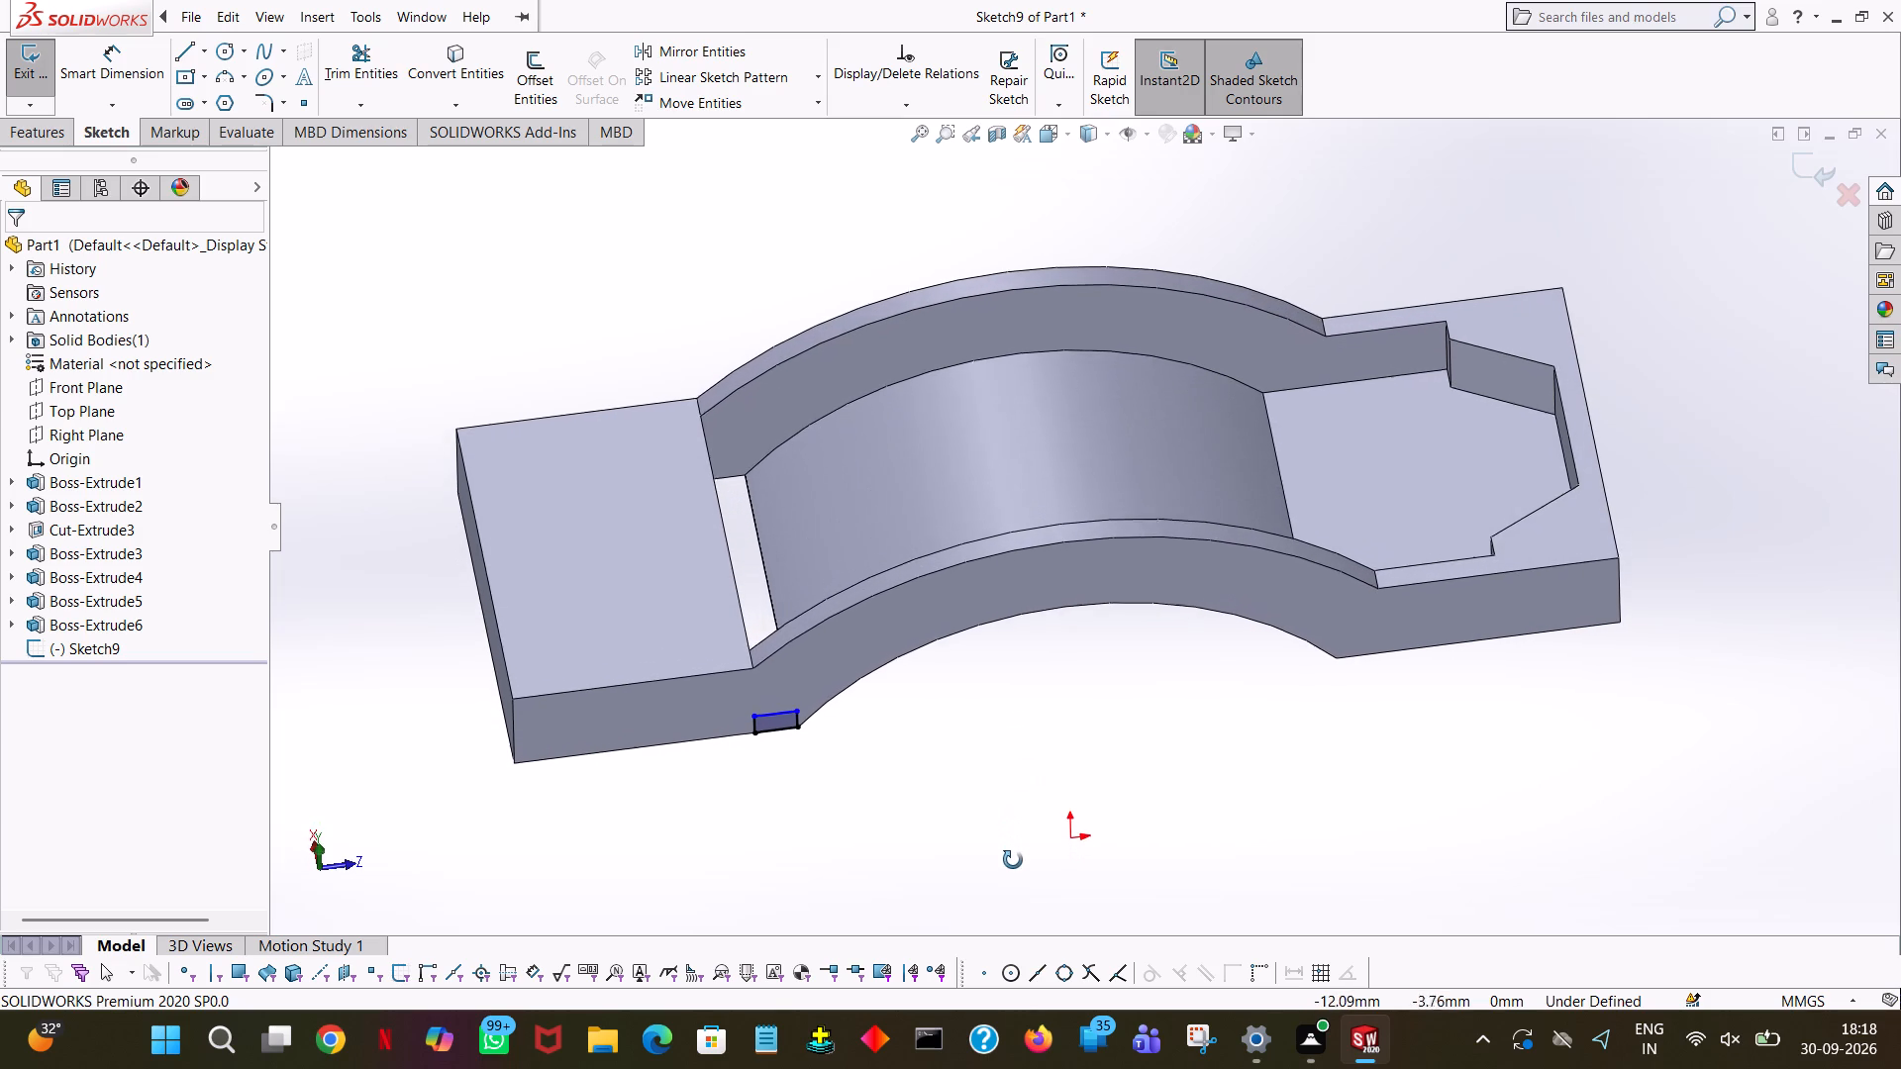
middle_click_drag(1013, 860, 1026, 480)
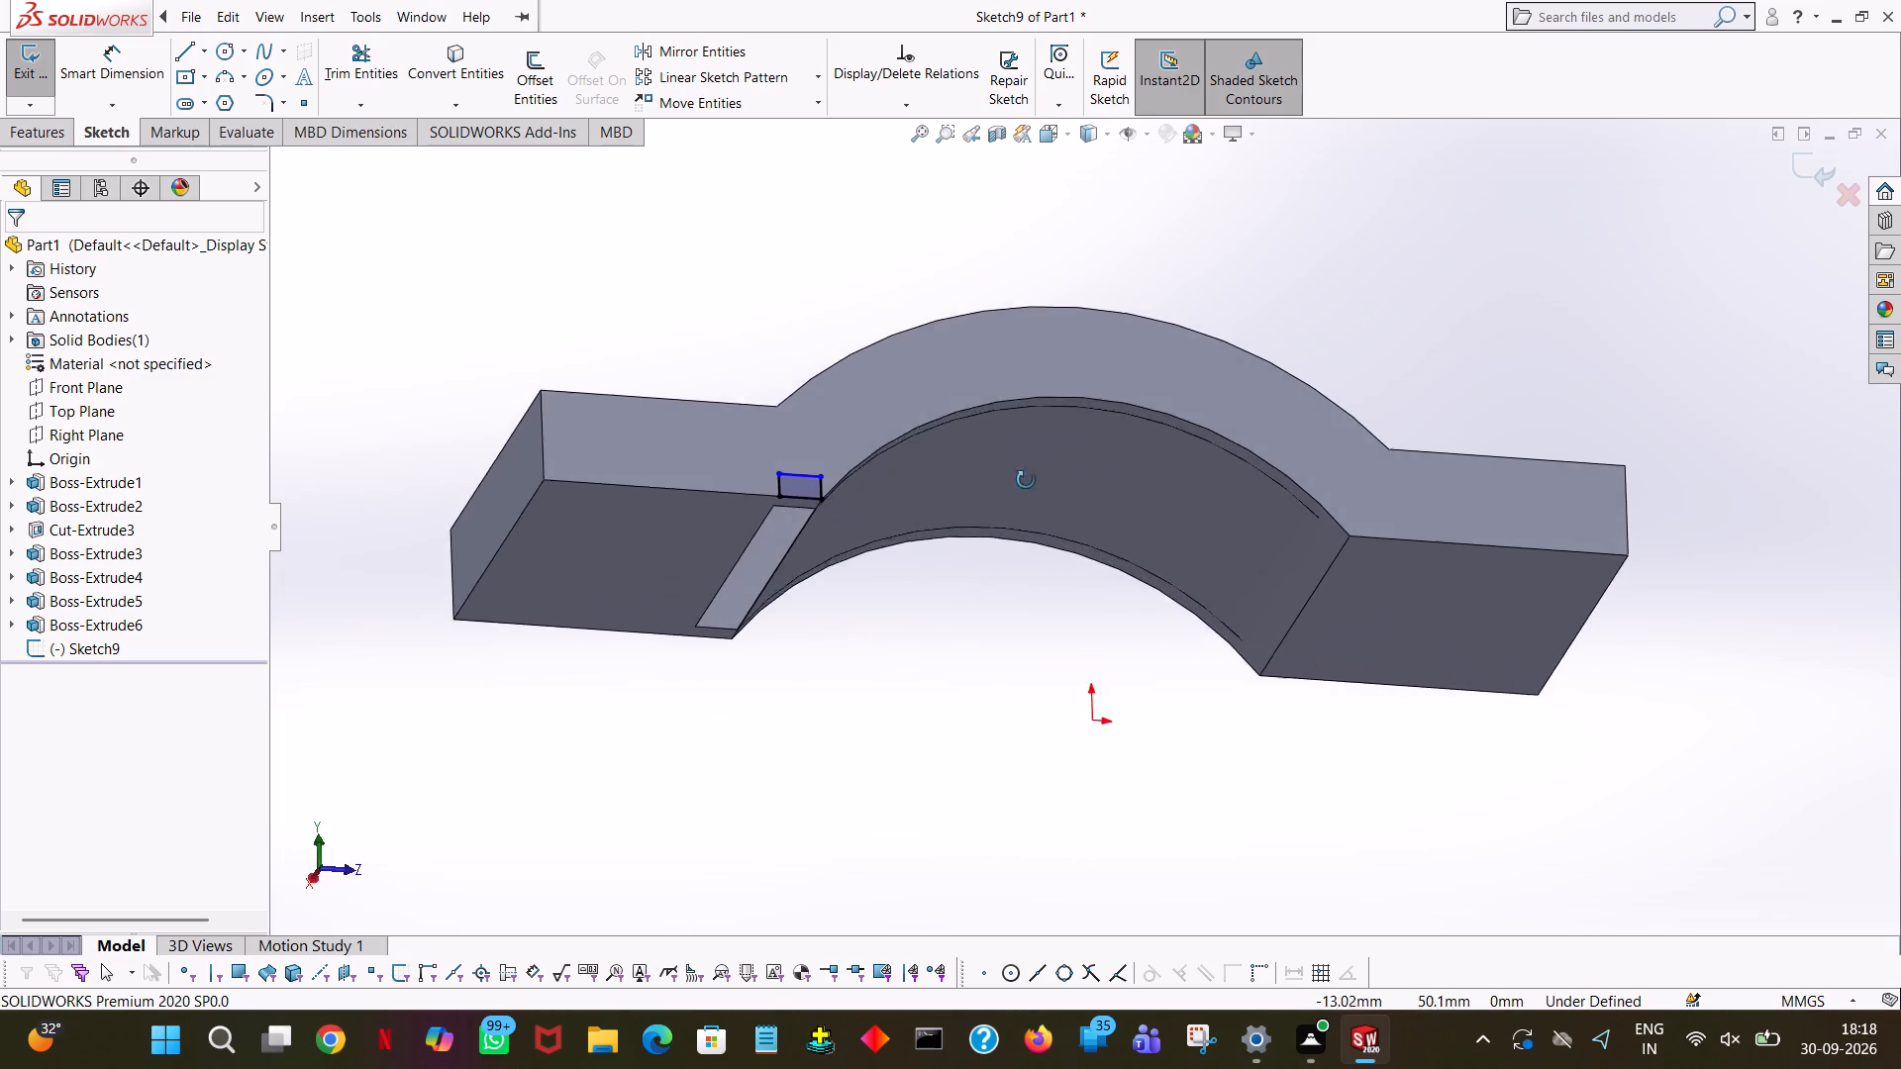
middle_click_drag(1026, 480, 1028, 466)
middle_click_drag(1029, 461, 1008, 792)
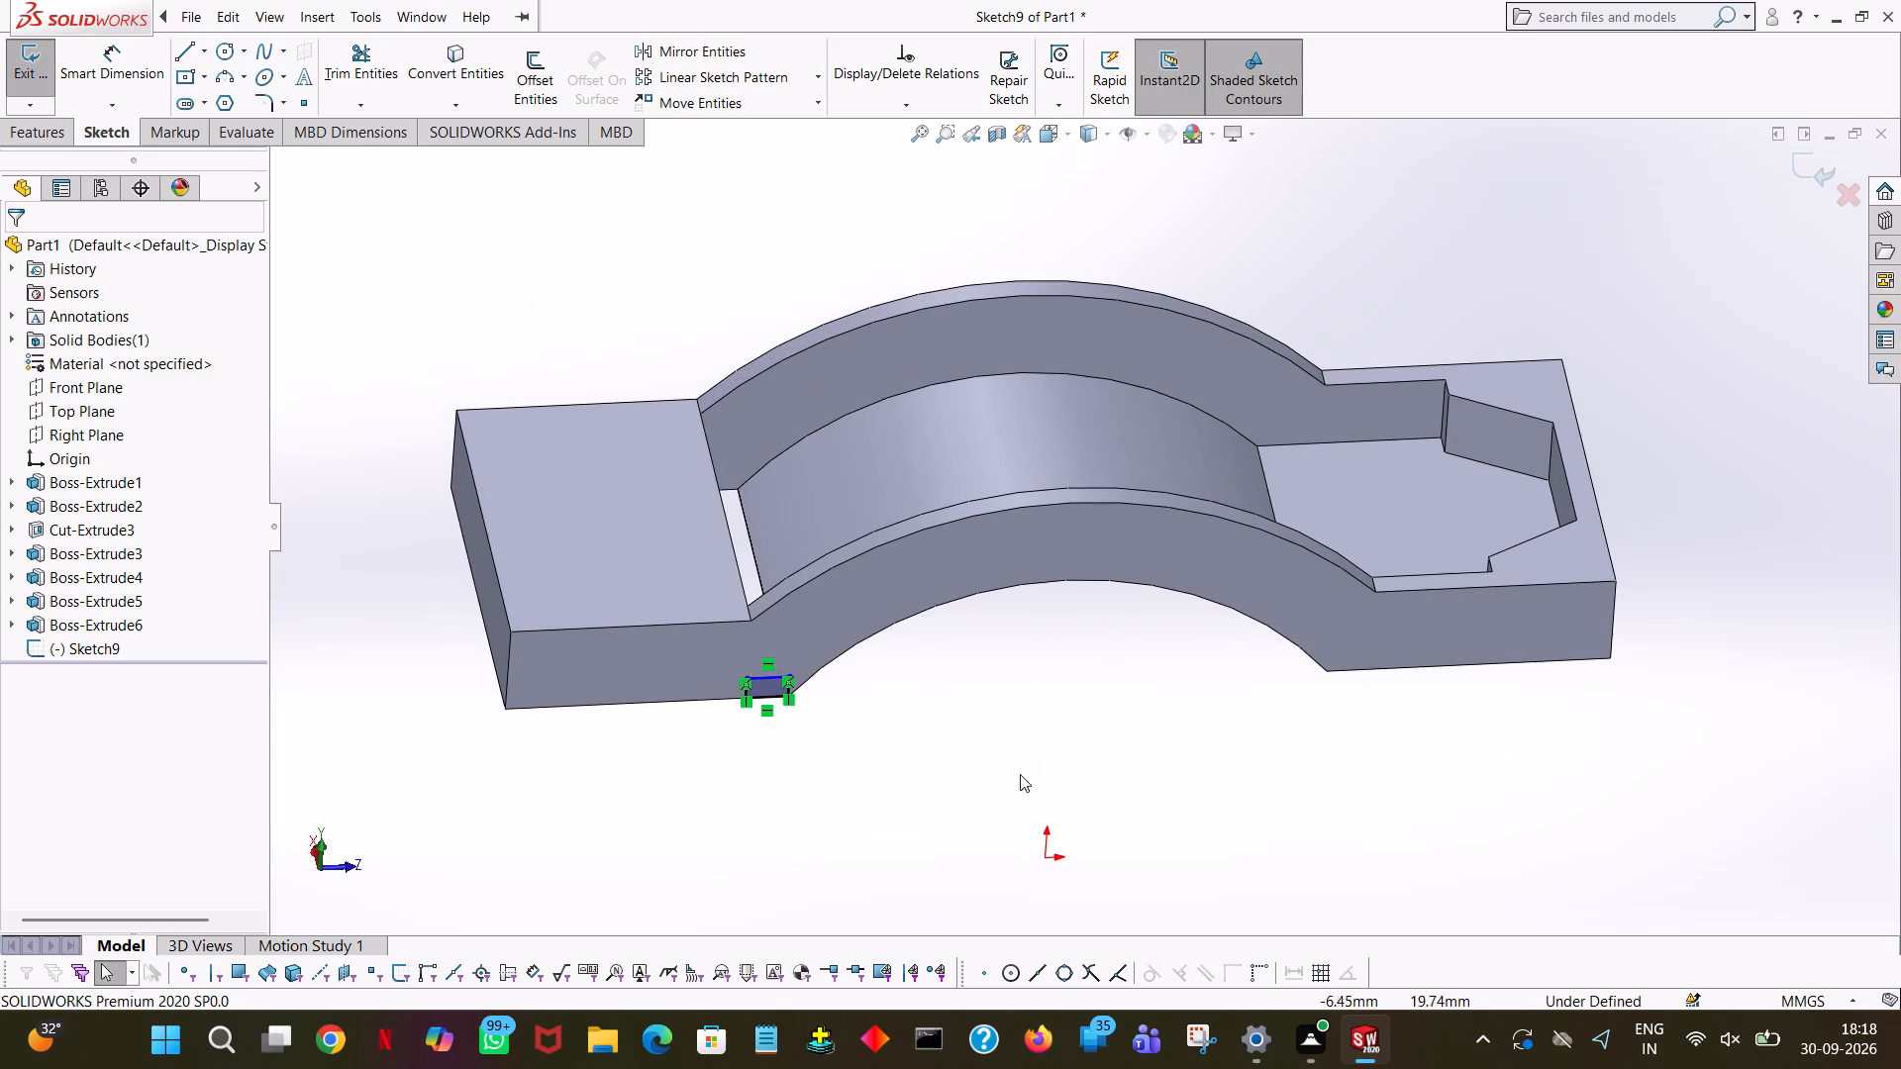
left_click_drag(351, 78, 359, 104)
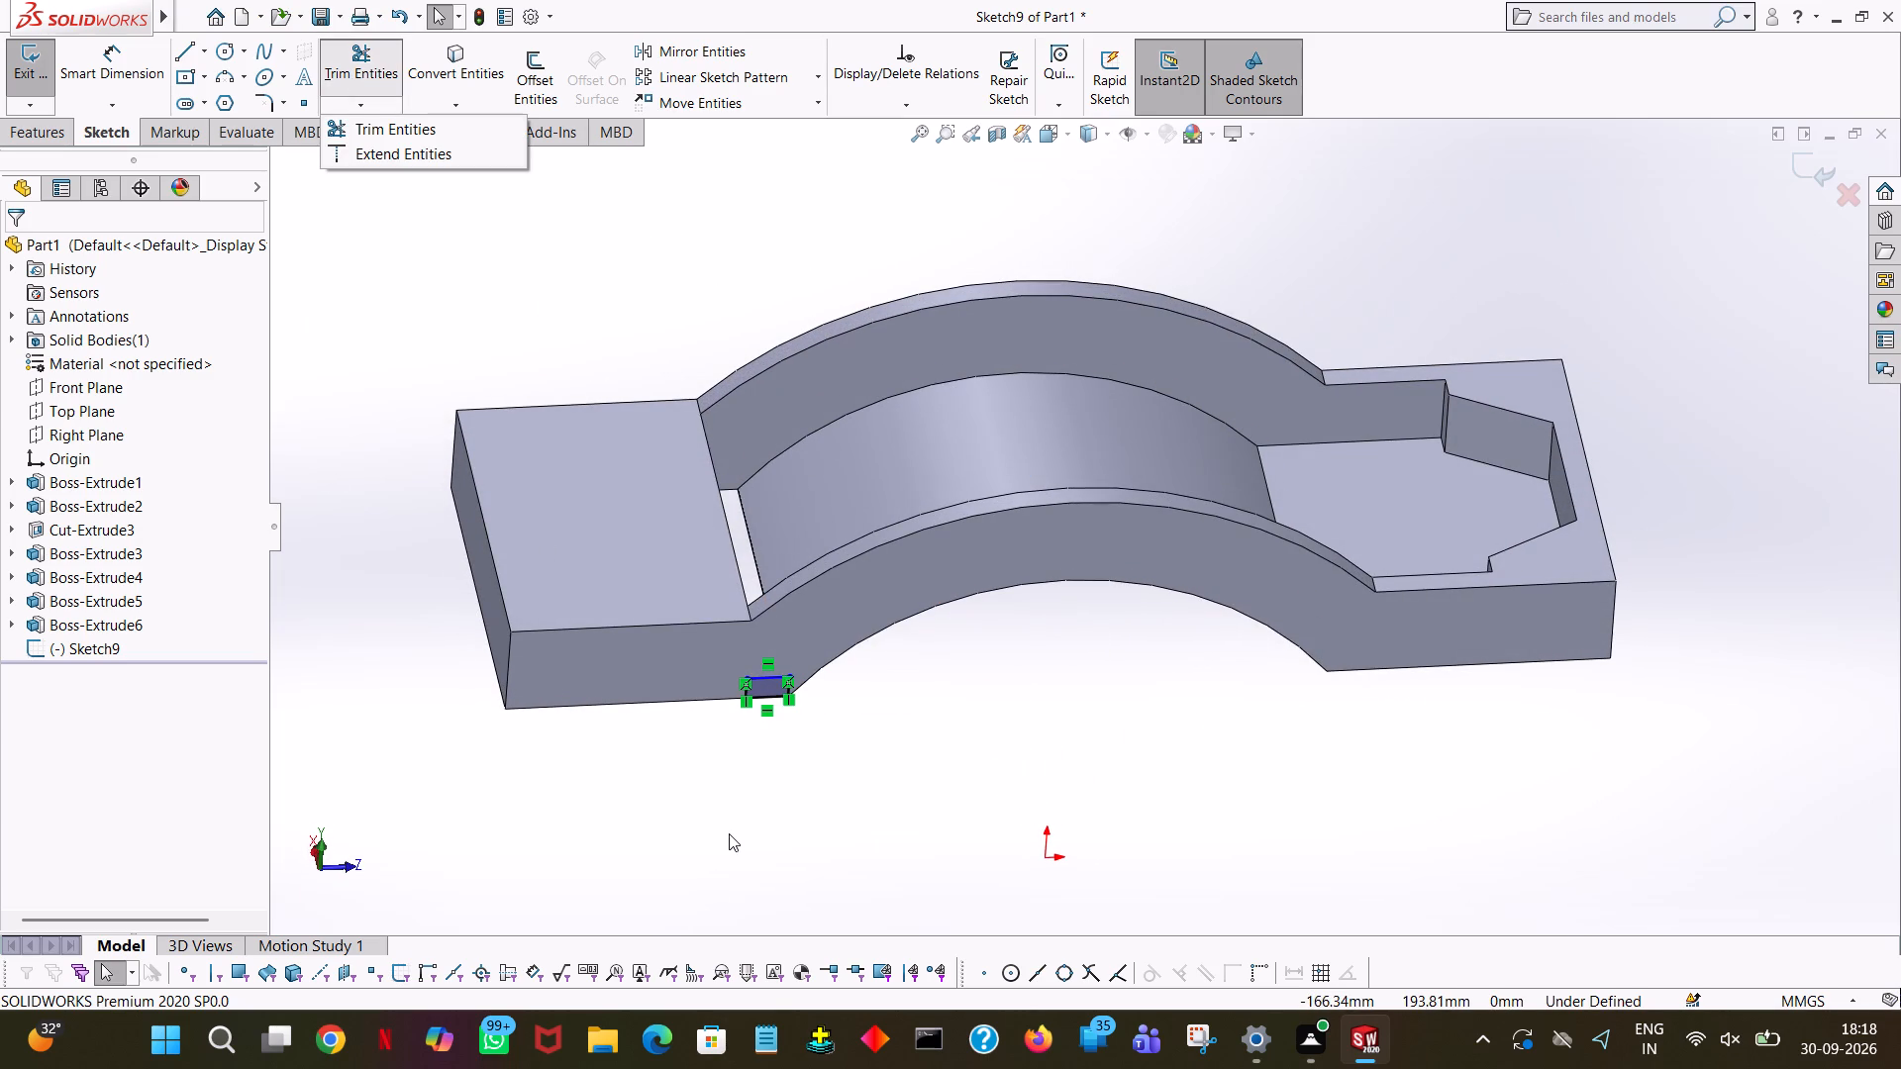
key("space")
left_click(954, 760)
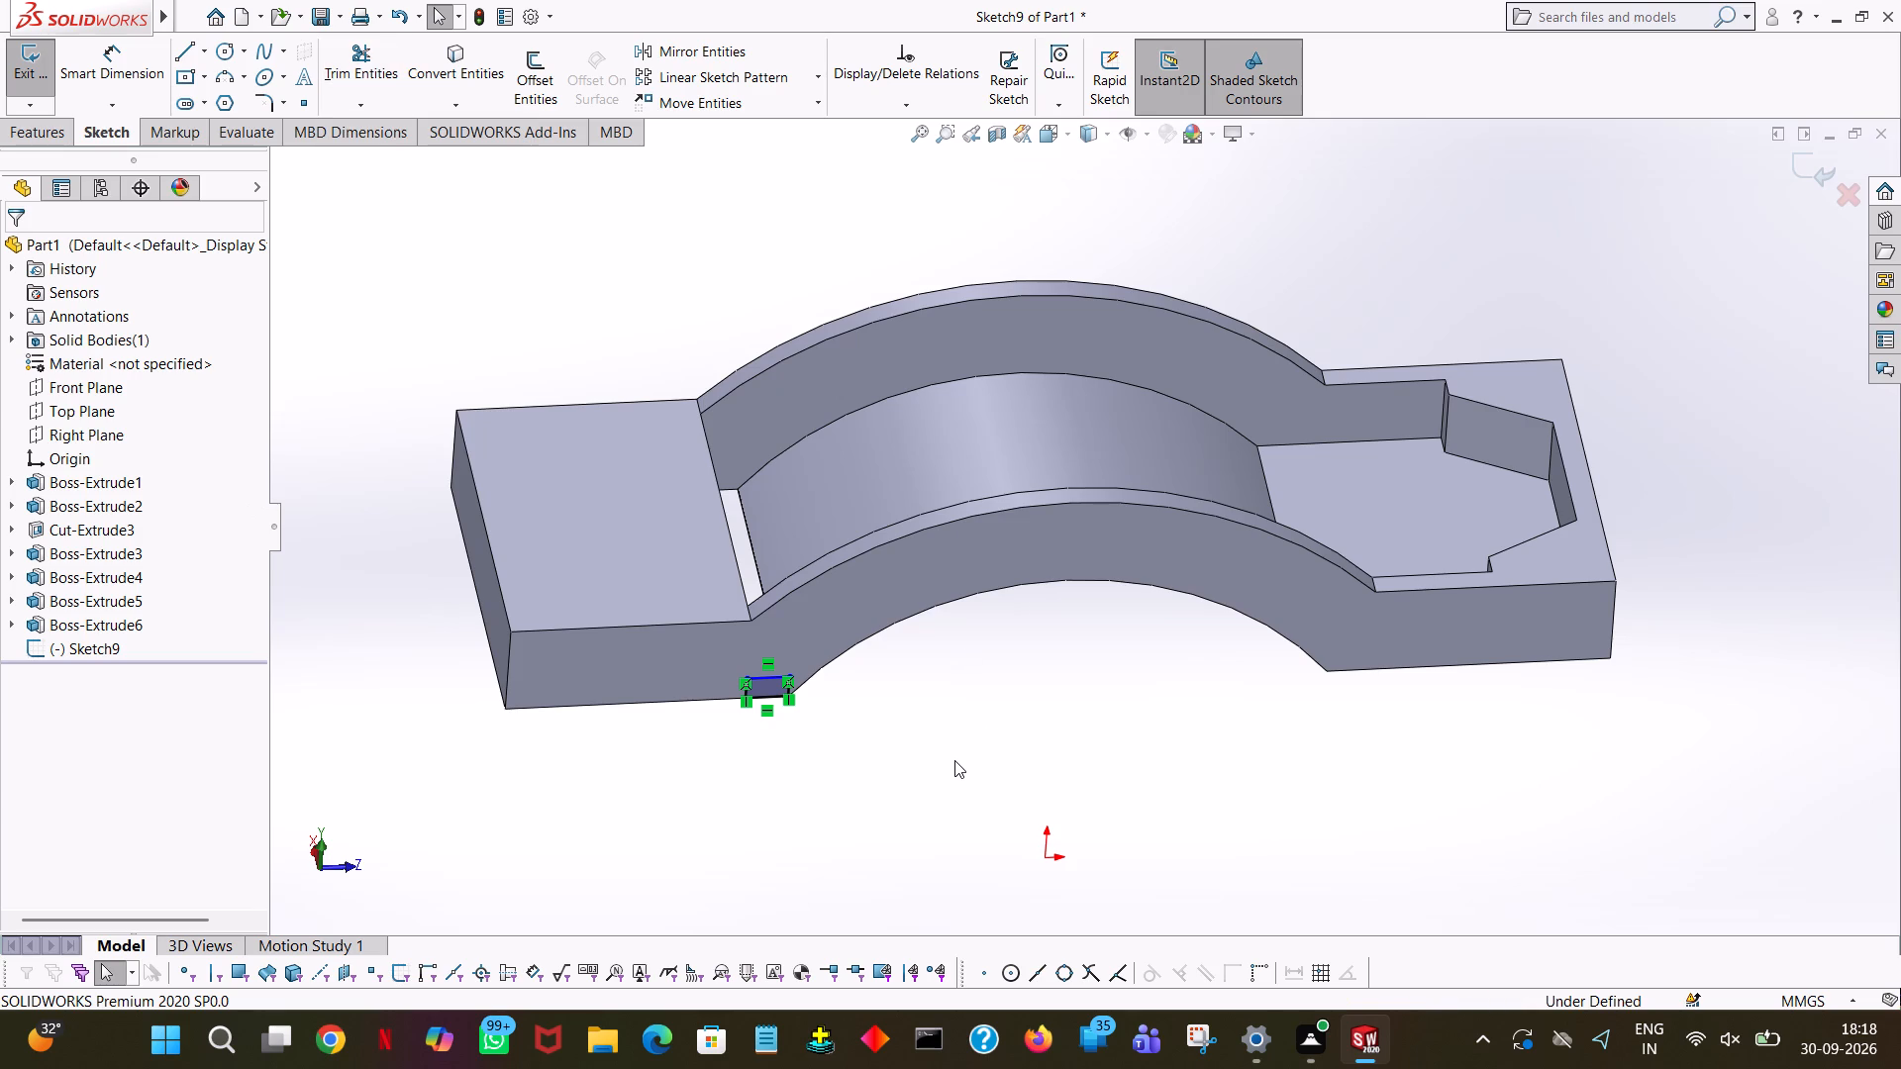
key("space")
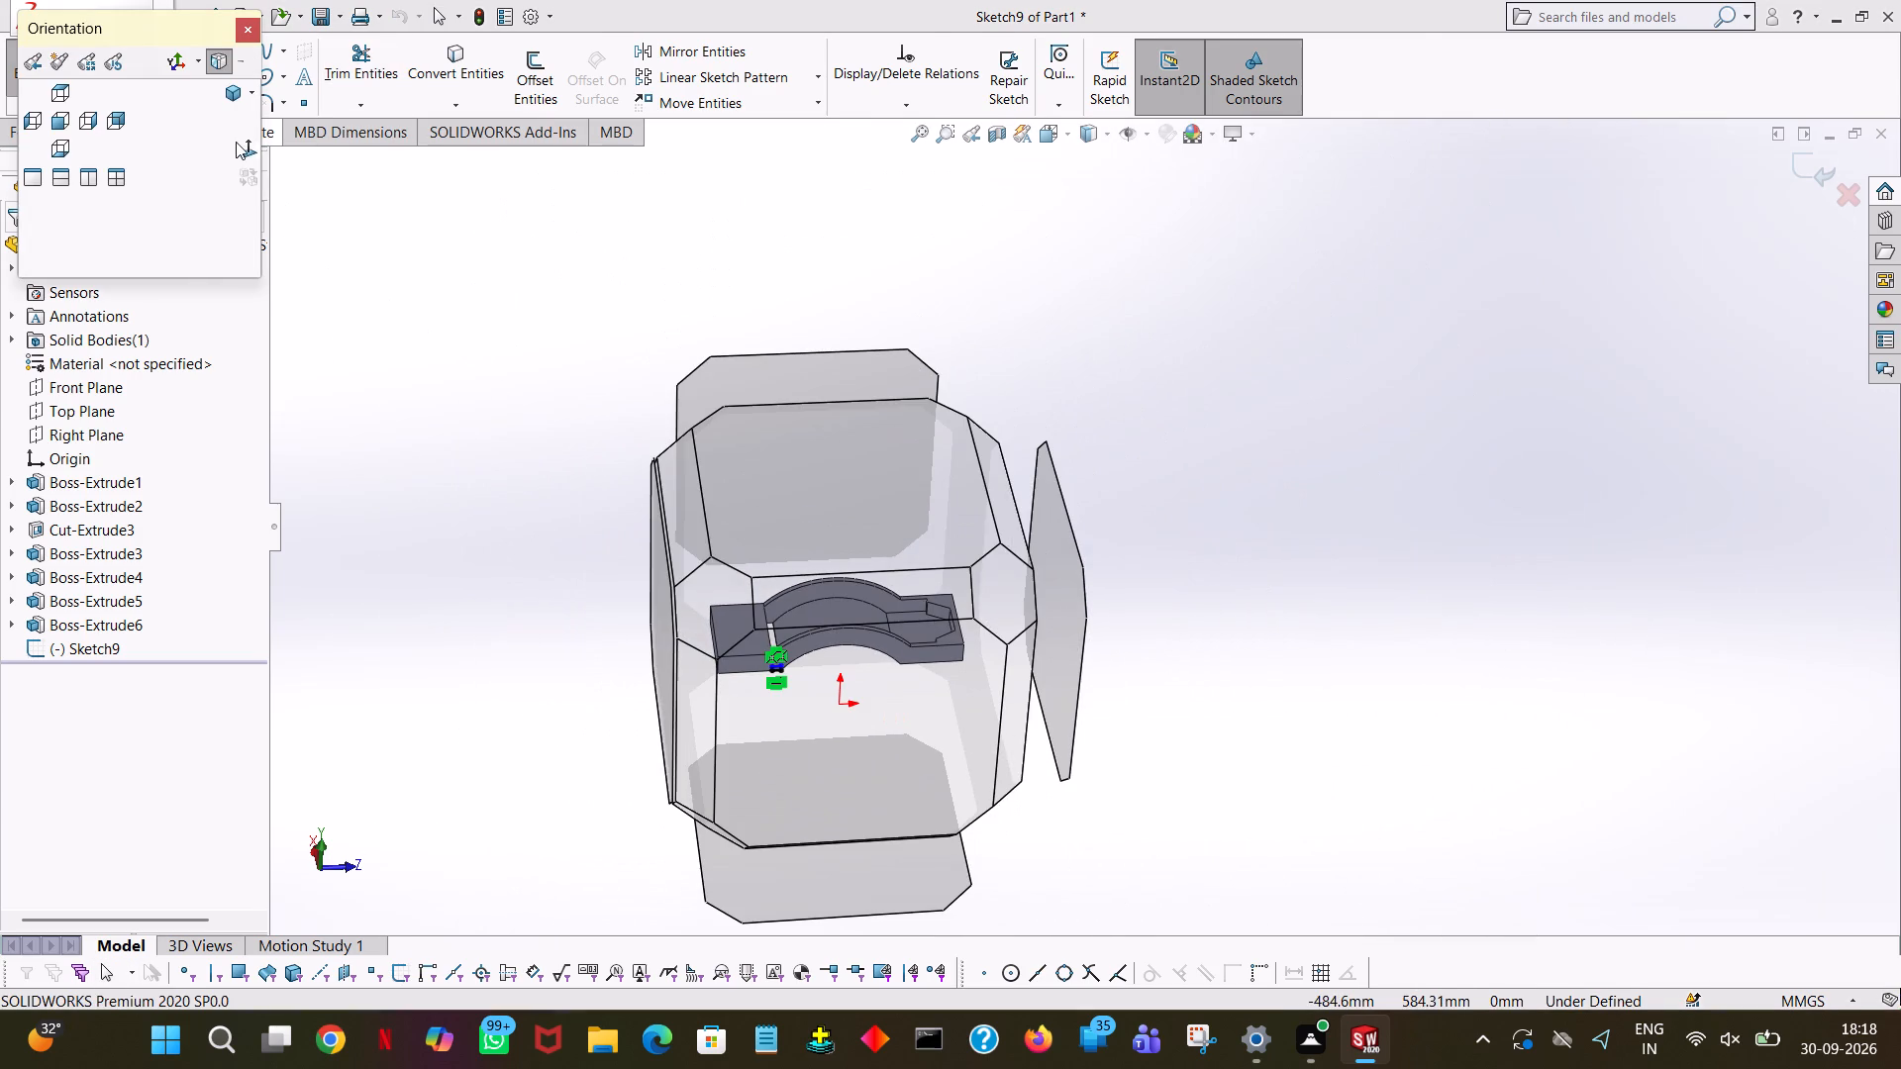
left_click(244, 142)
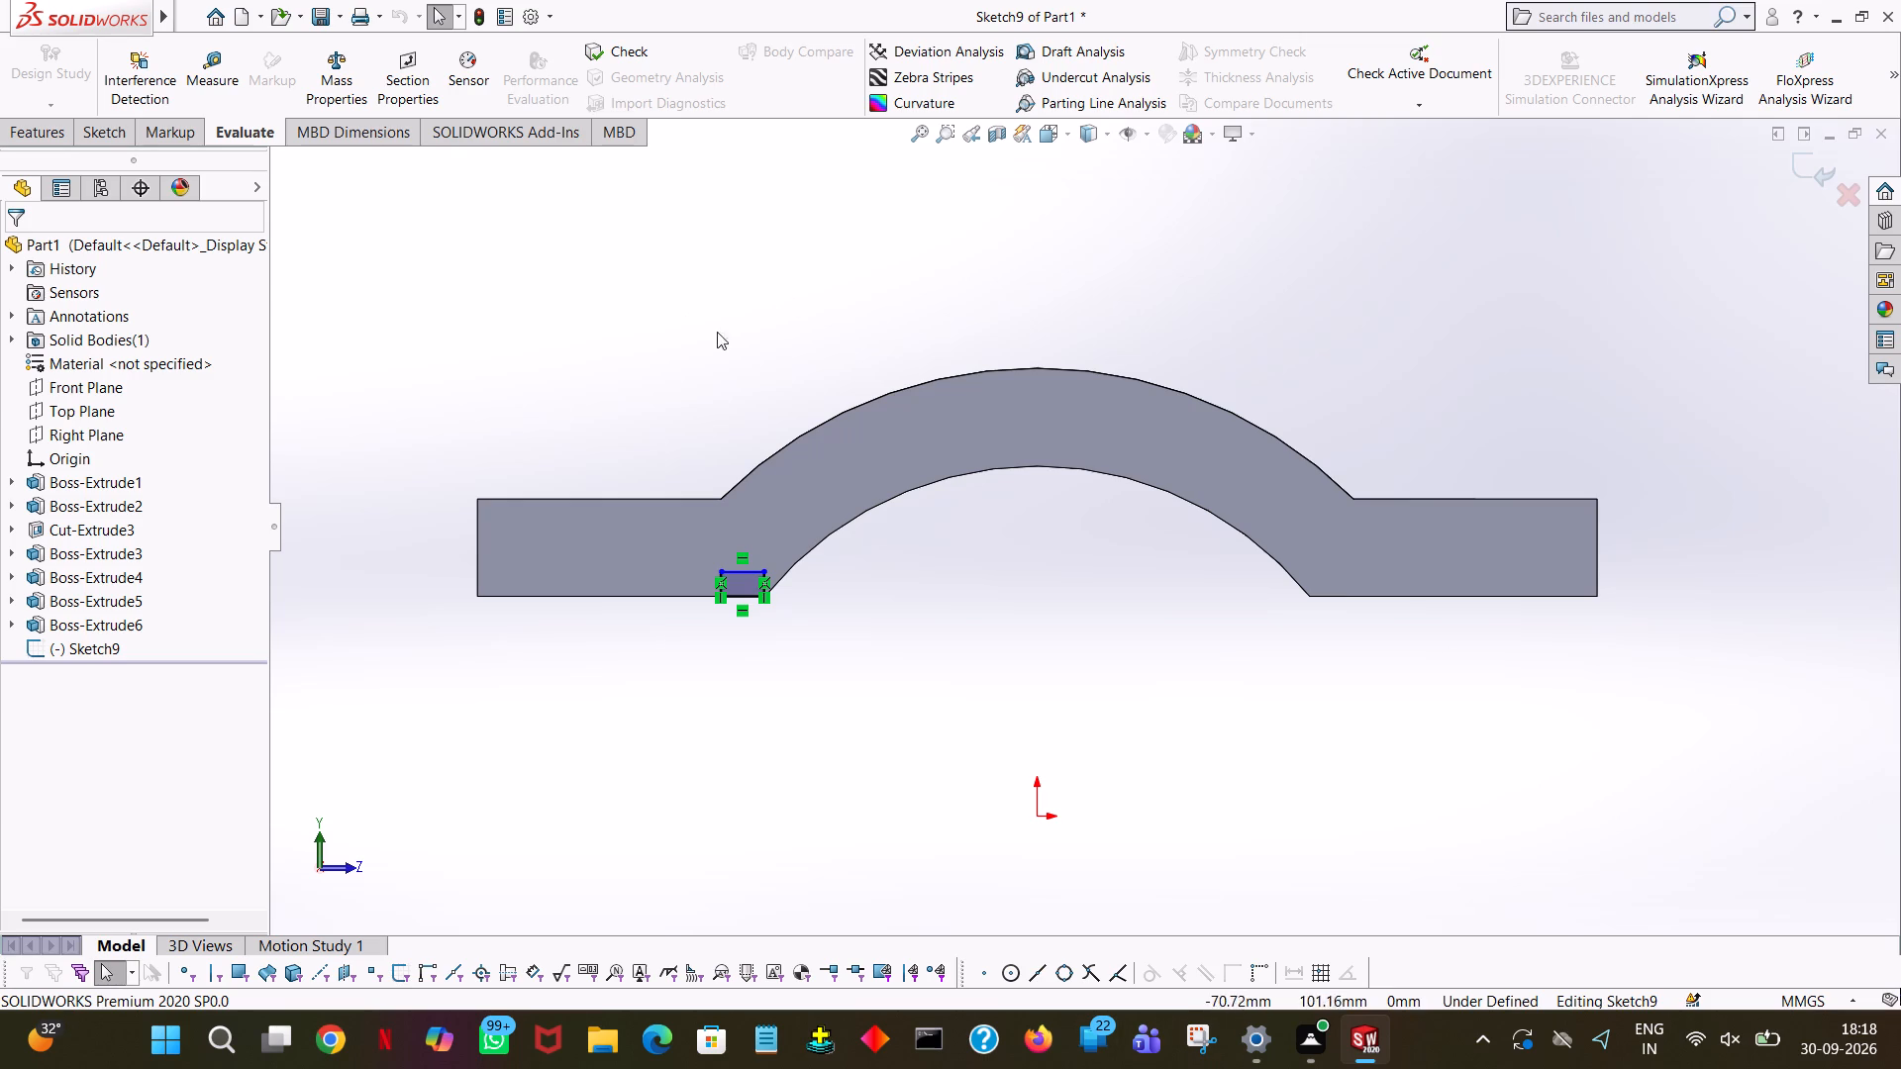
middle_click_drag(909, 718, 839, 899)
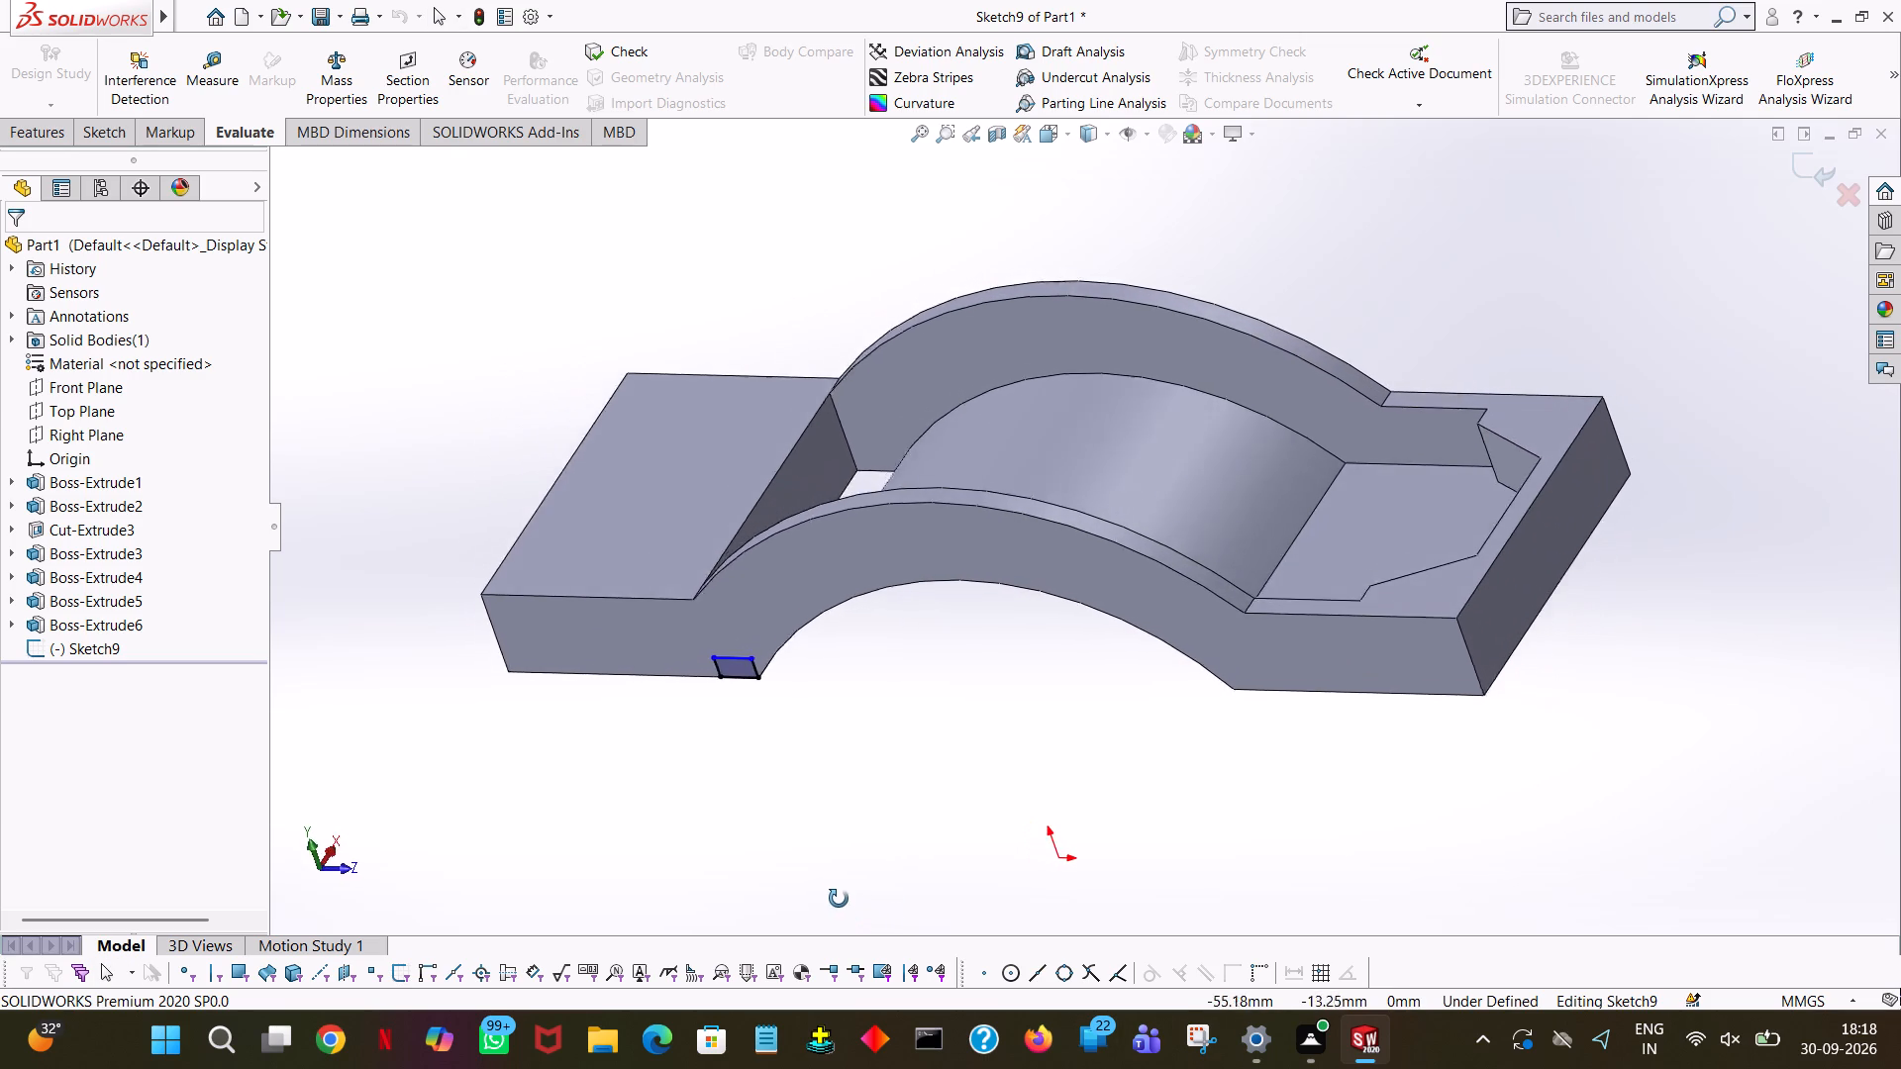
middle_click_drag(839, 899, 877, 895)
middle_click_drag(904, 834, 943, 822)
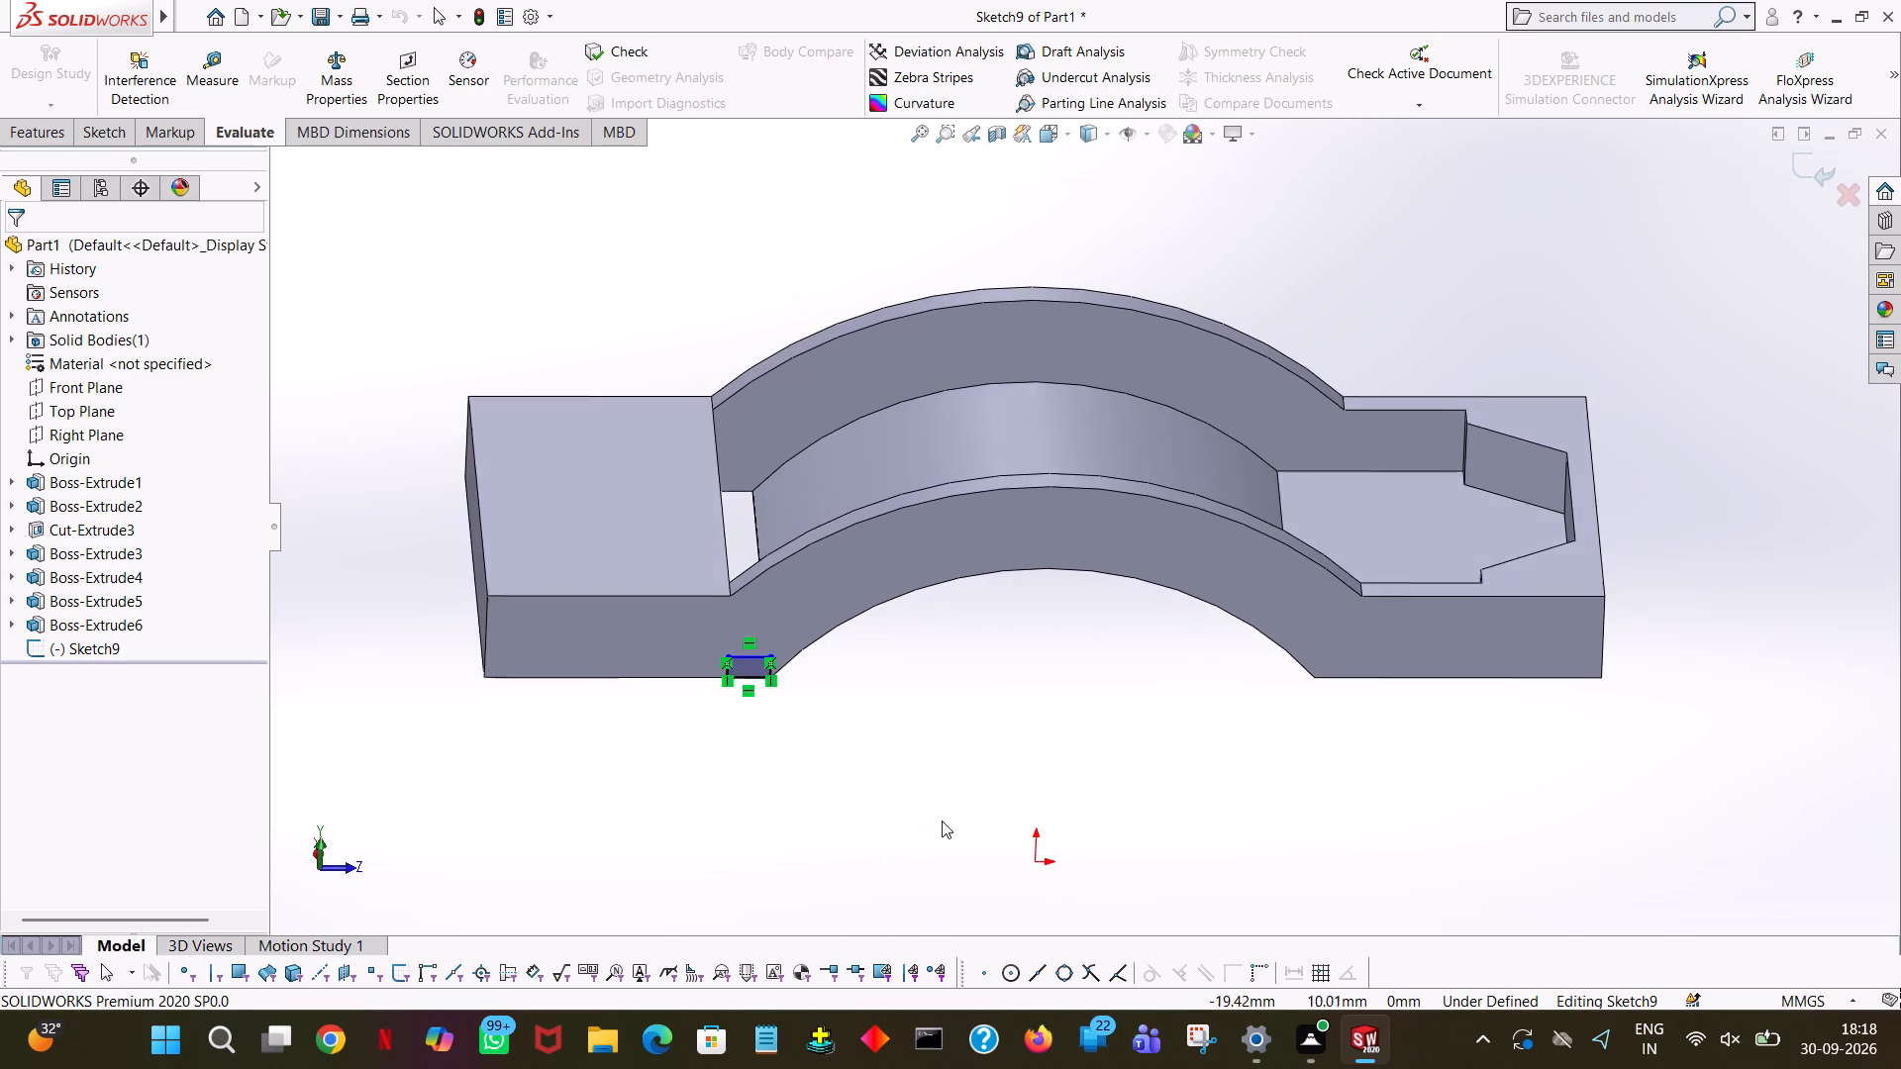
middle_click_drag(936, 822, 929, 826)
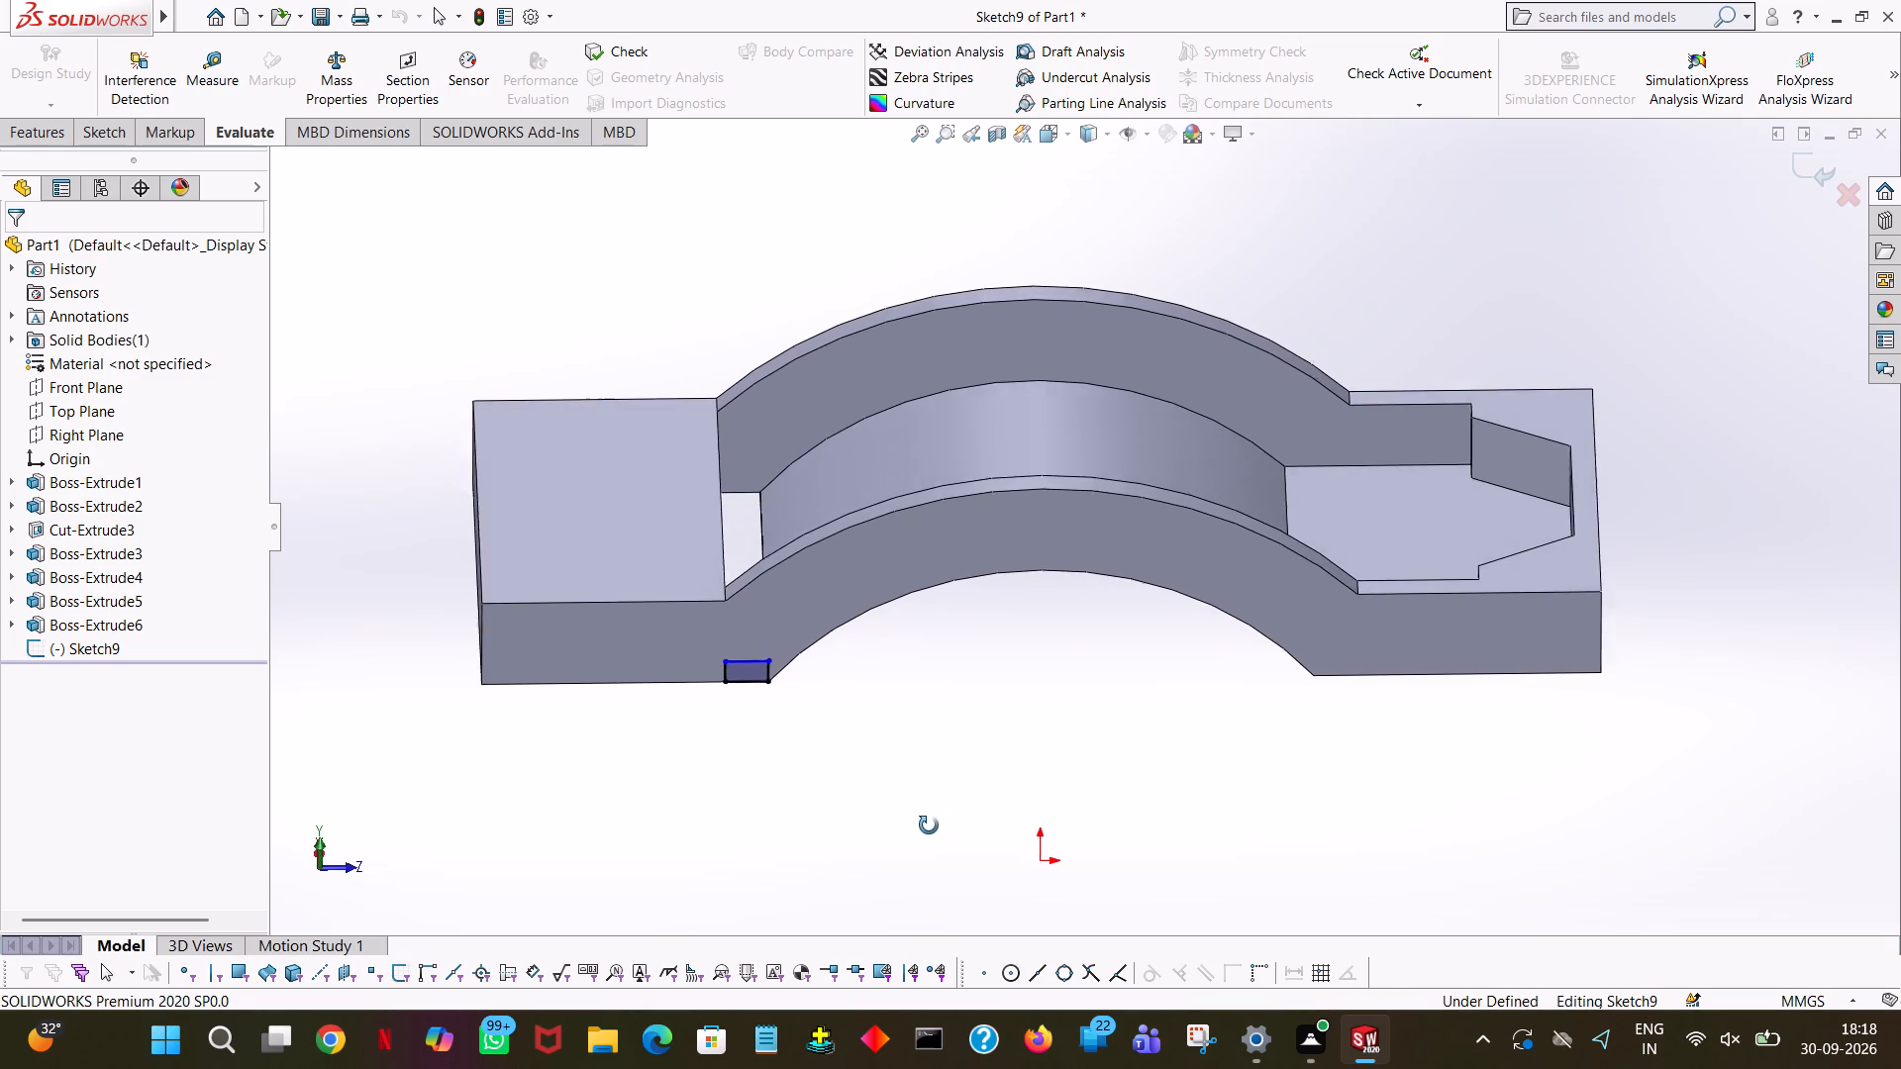
middle_click_drag(929, 826, 922, 827)
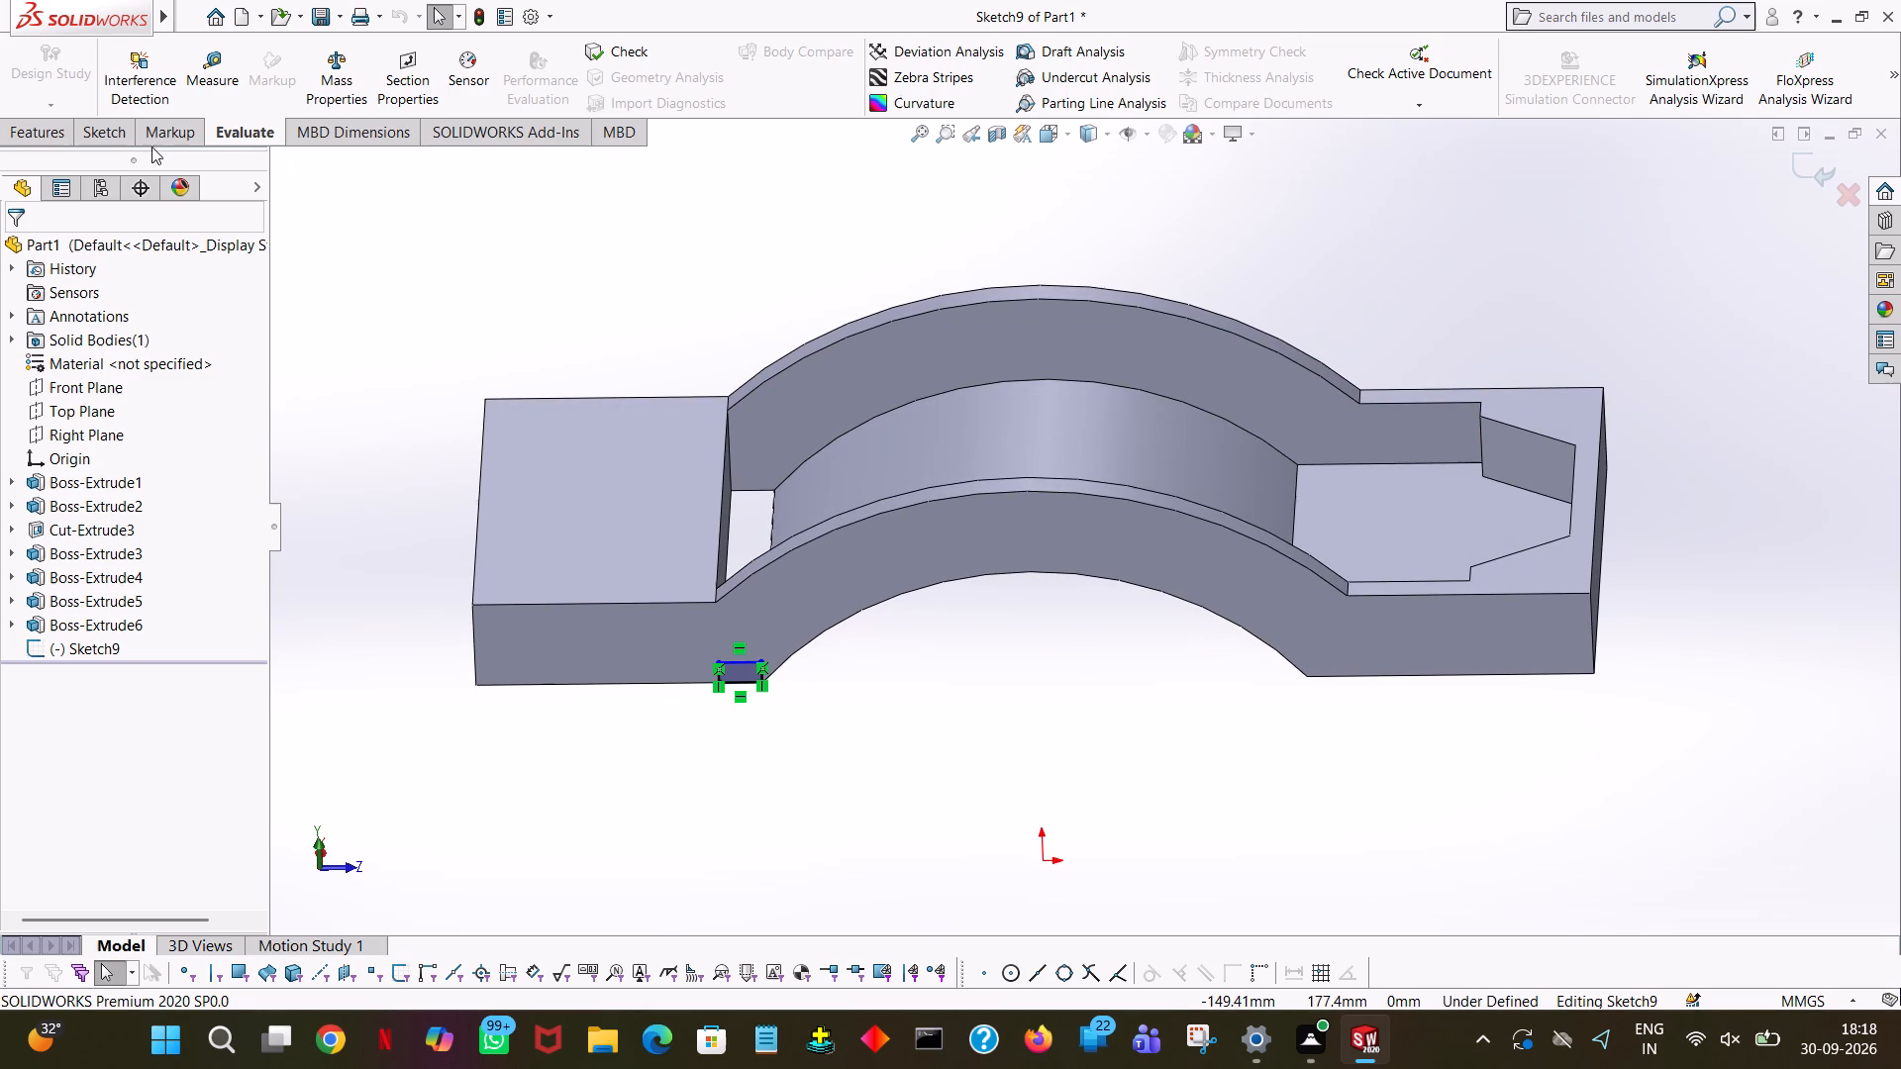
Trim away all four lines of the small rectangle on the arch's outer side face, leaving the sketch empty.
left_click(124, 132)
left_click(371, 81)
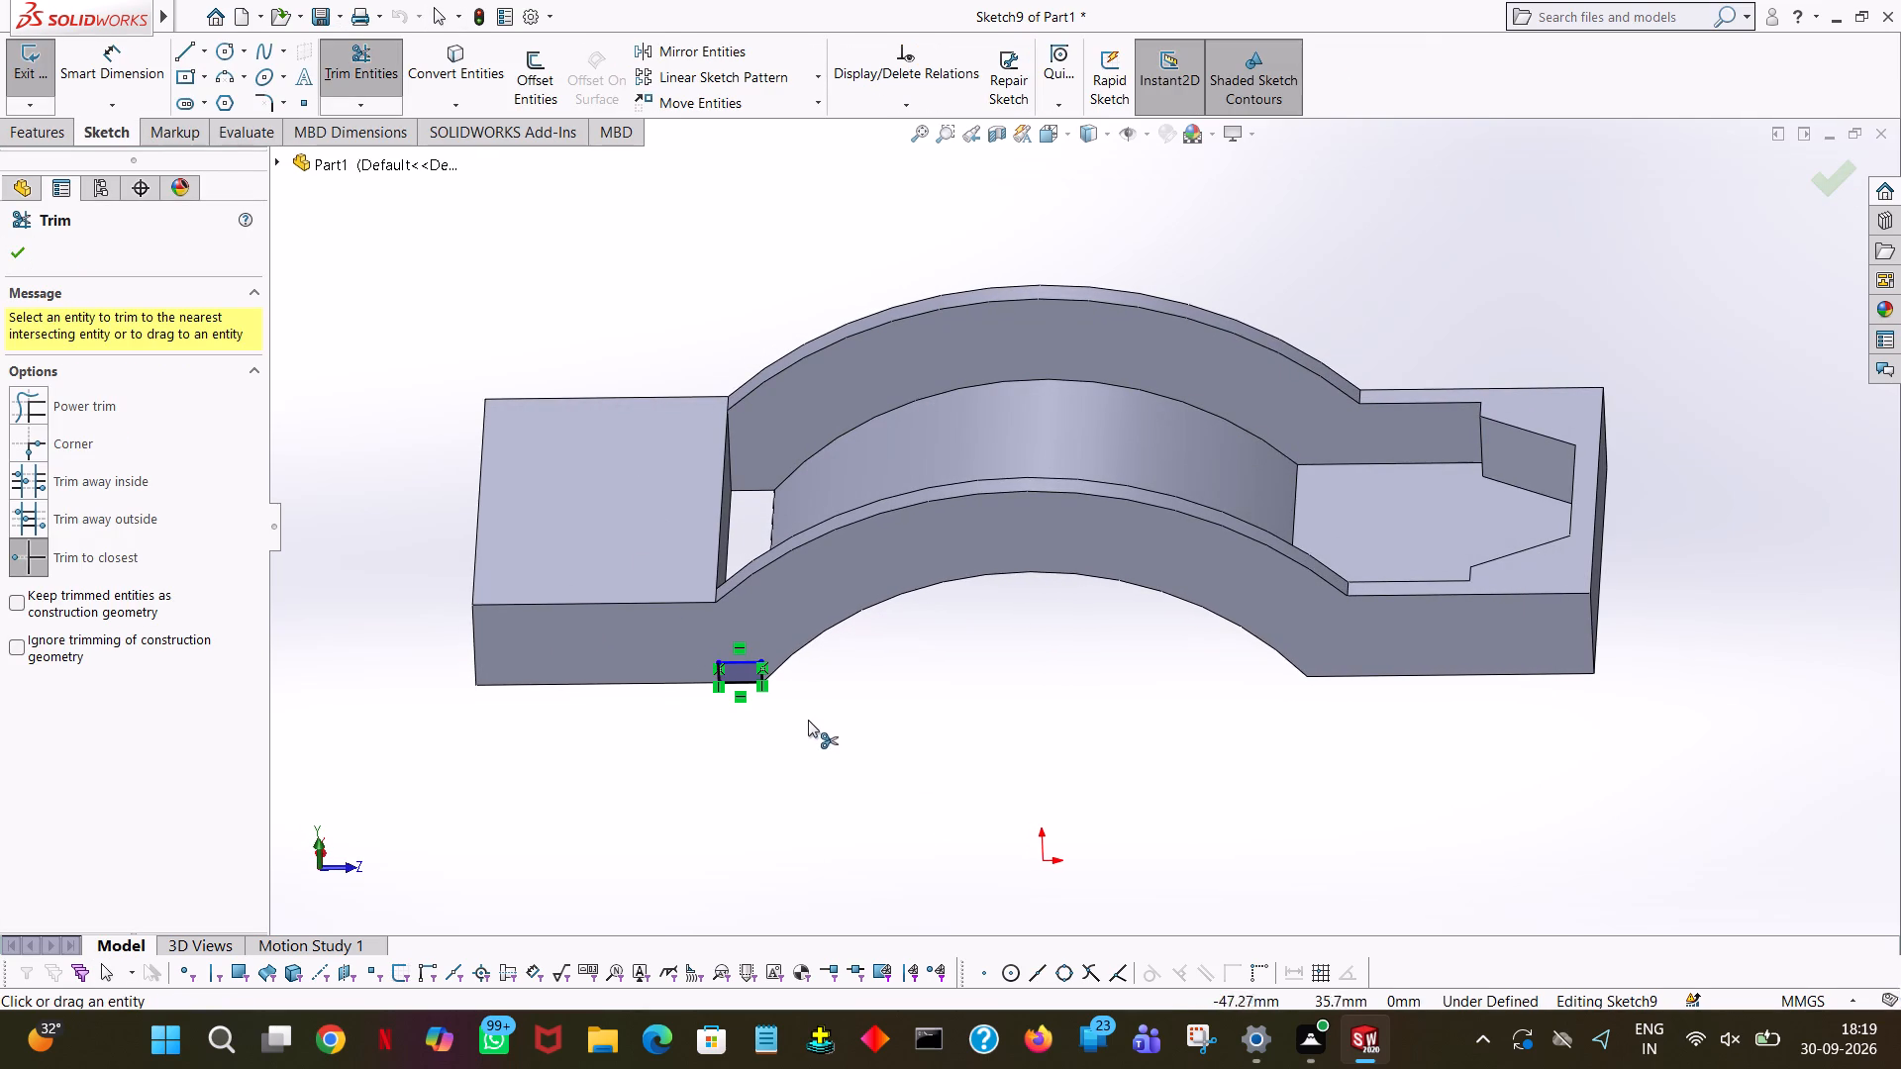
left_click(748, 665)
left_click(716, 673)
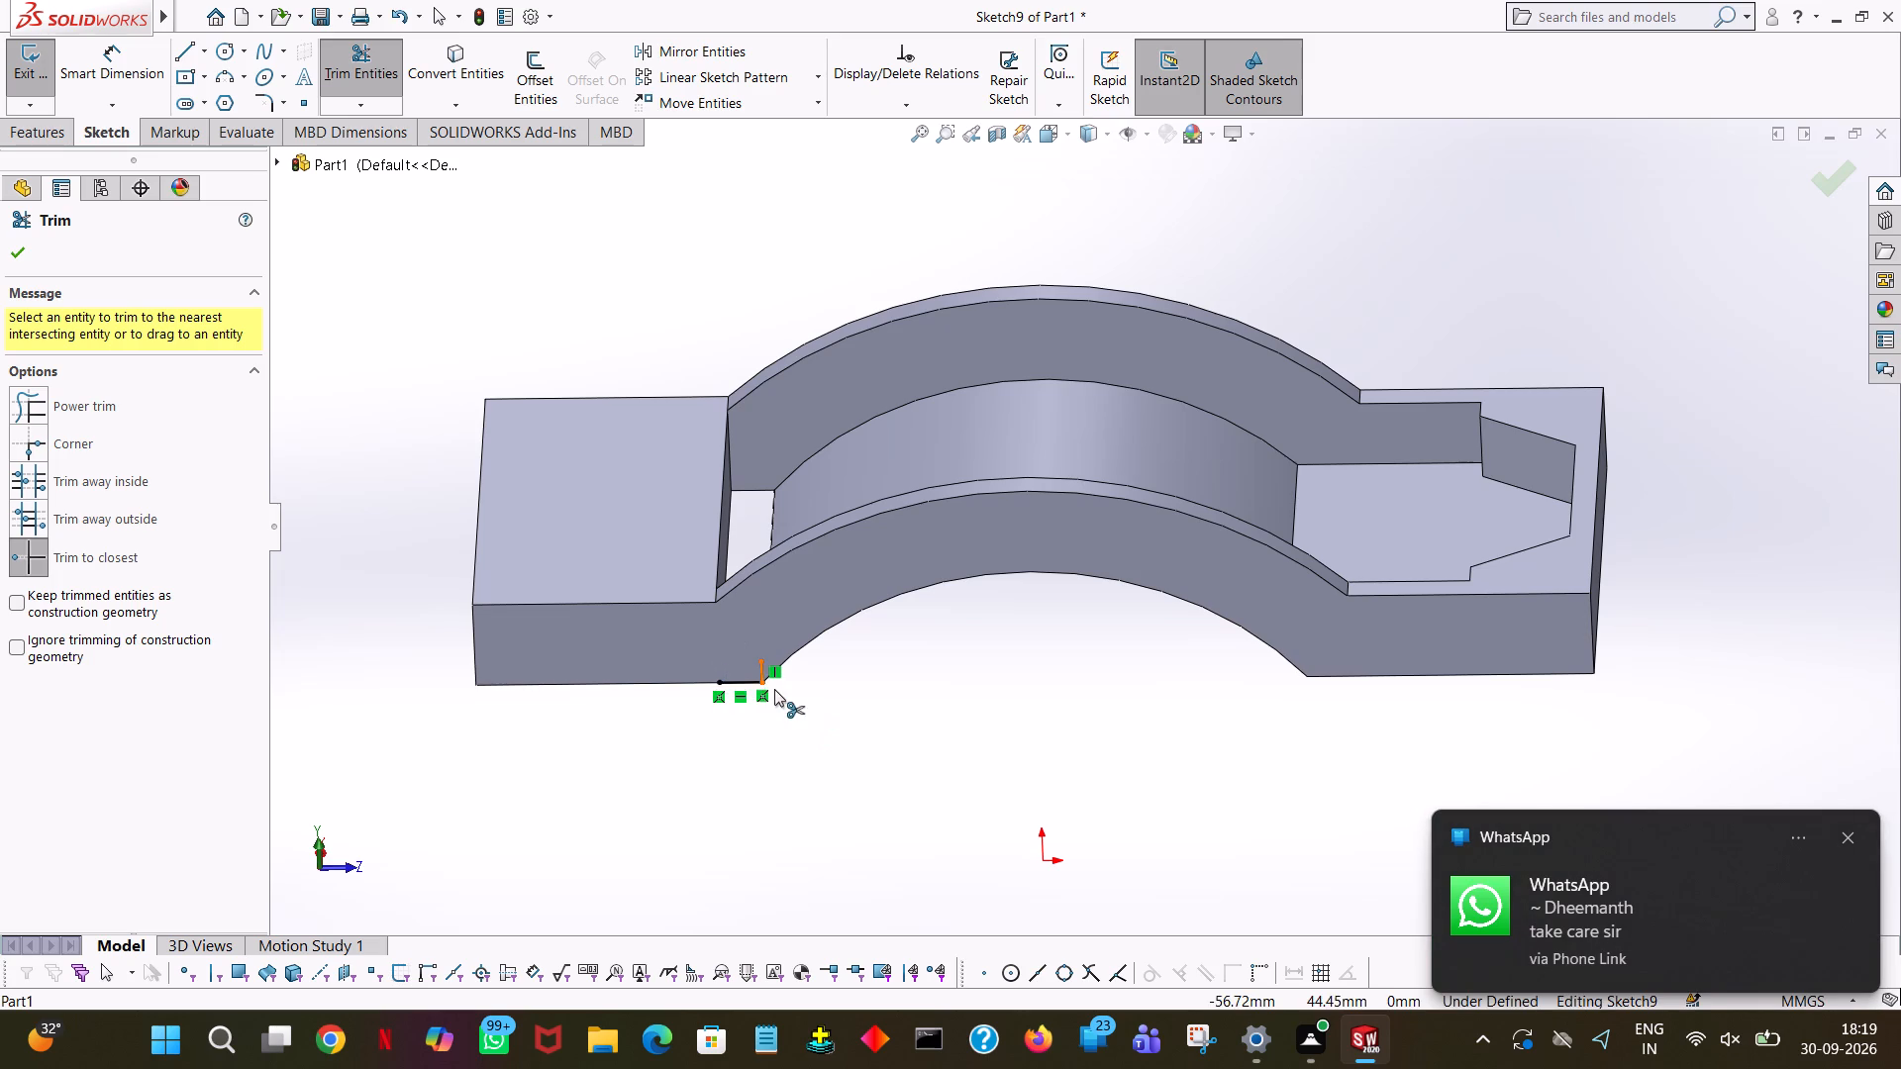
left_click(738, 680)
left_click(758, 674)
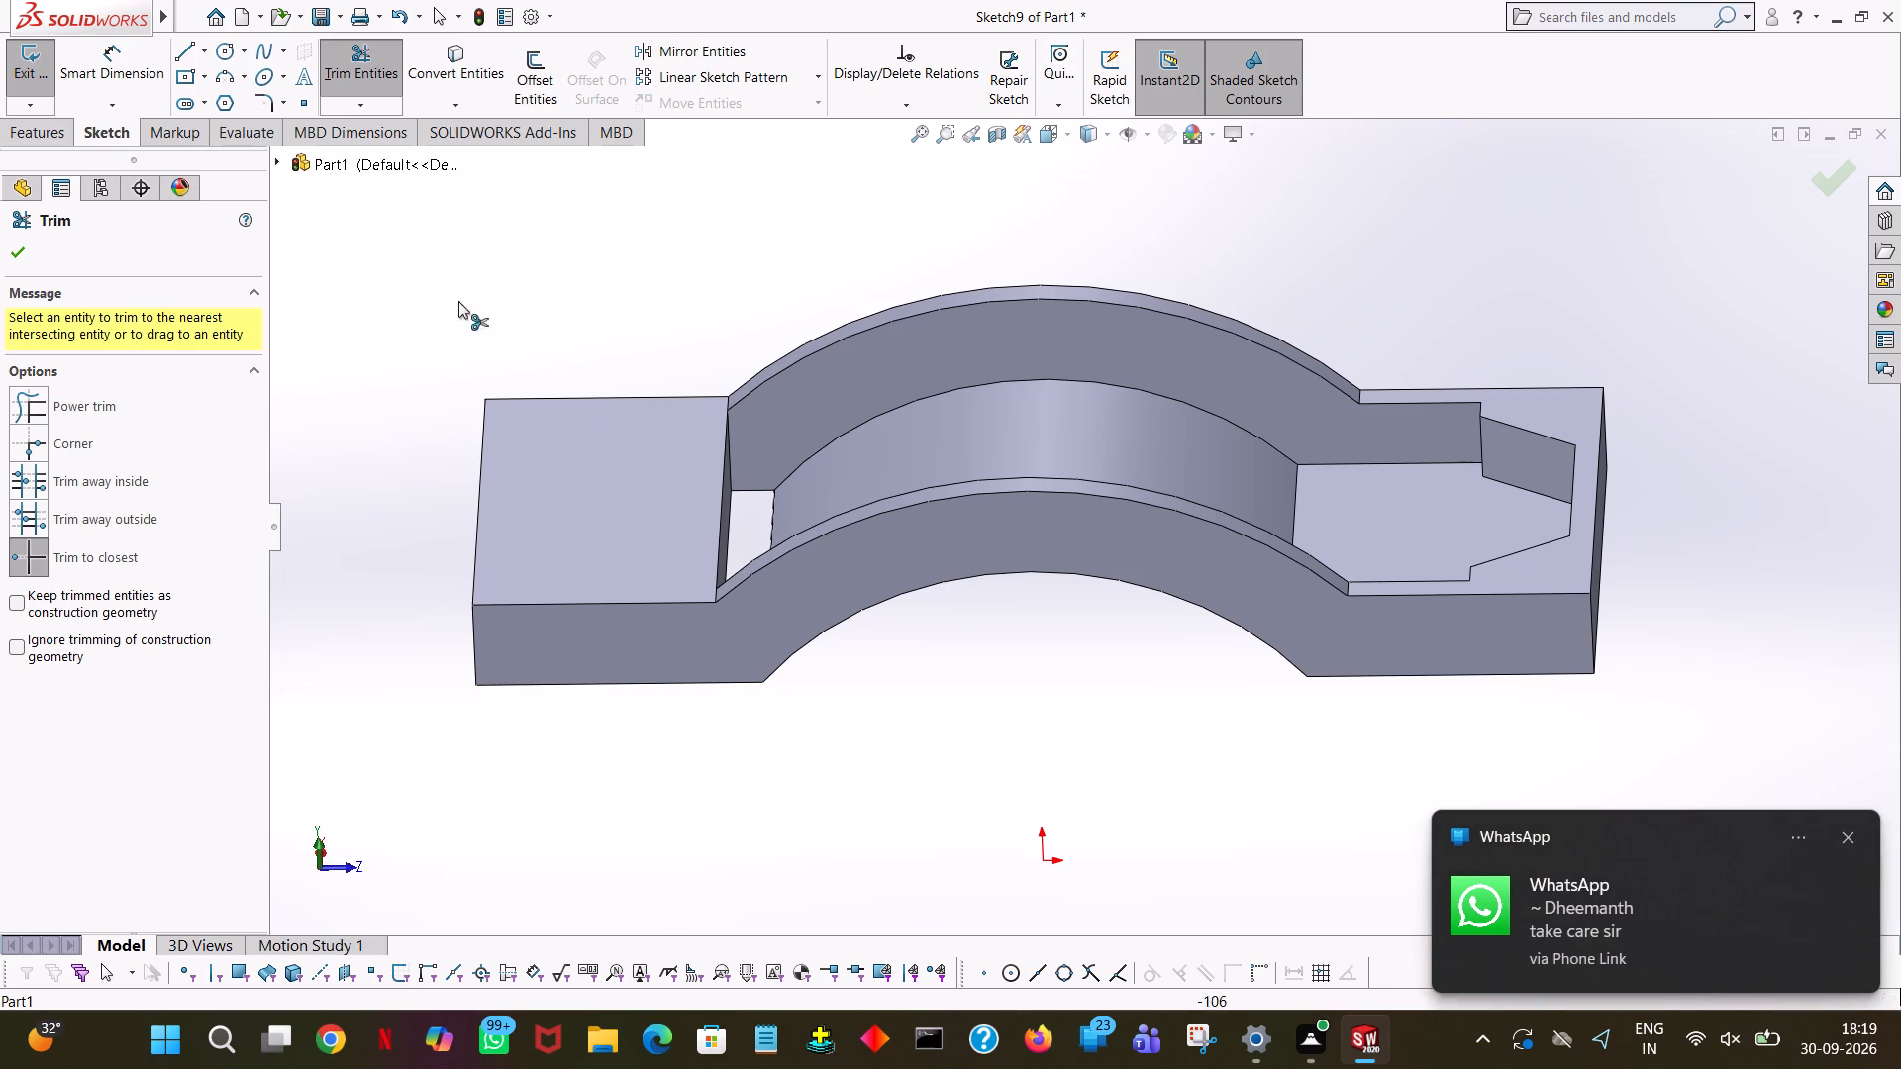
left_click(24, 255)
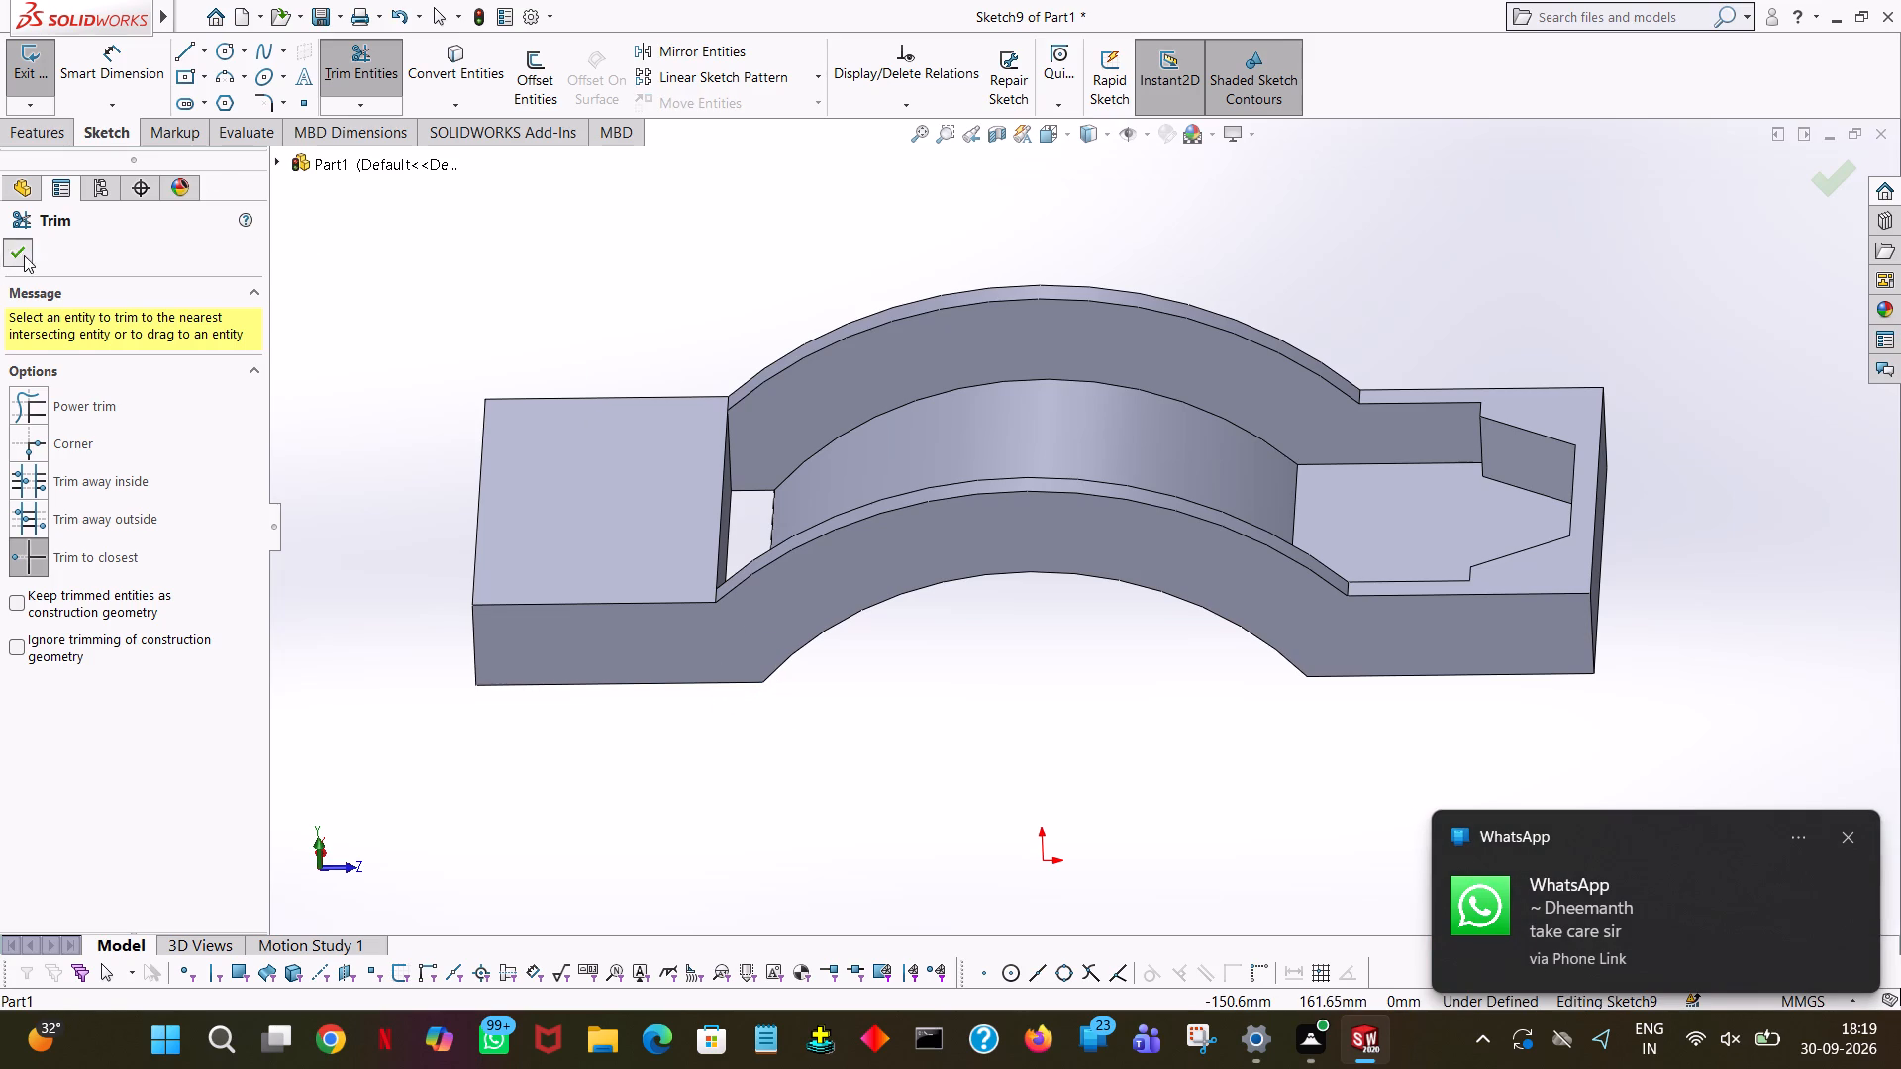
left_click(41, 140)
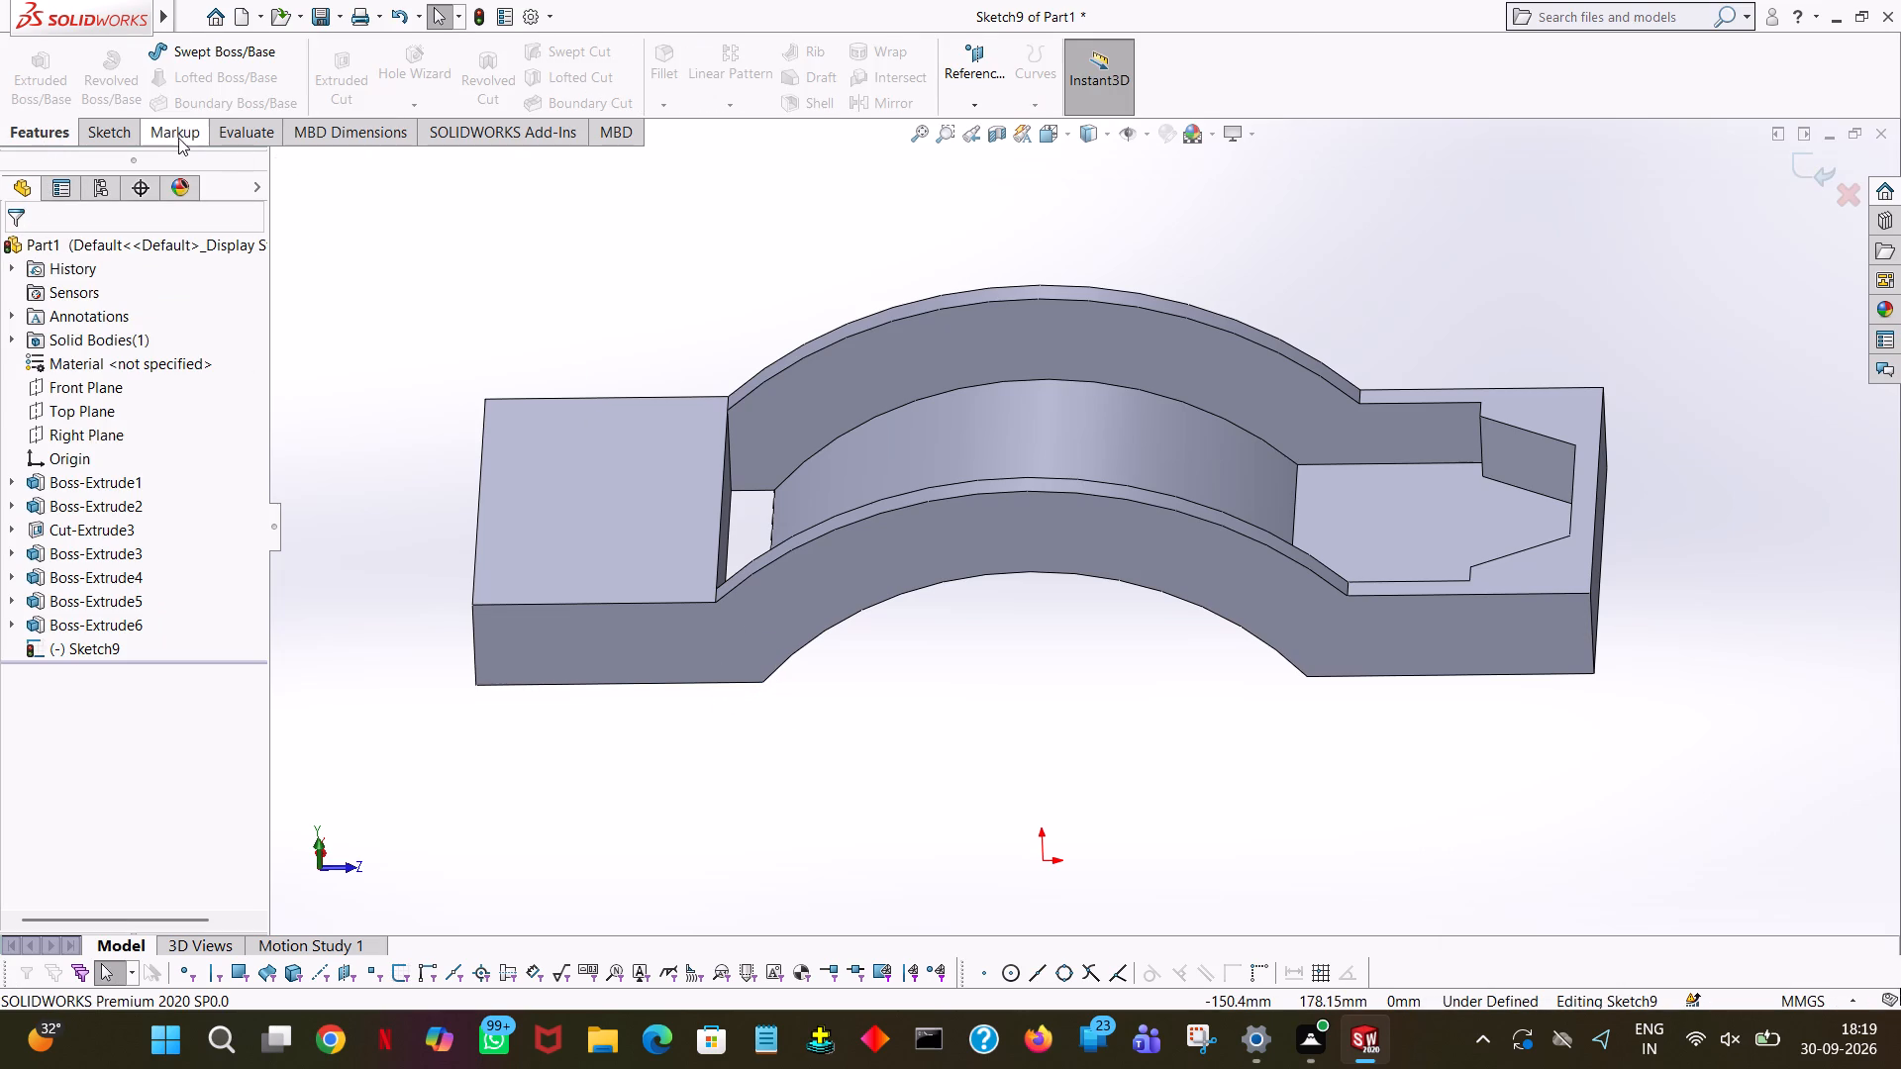
Exit the emptied sketch on the arch's outer side face.
left_click(137, 135)
left_click(48, 81)
left_click(38, 133)
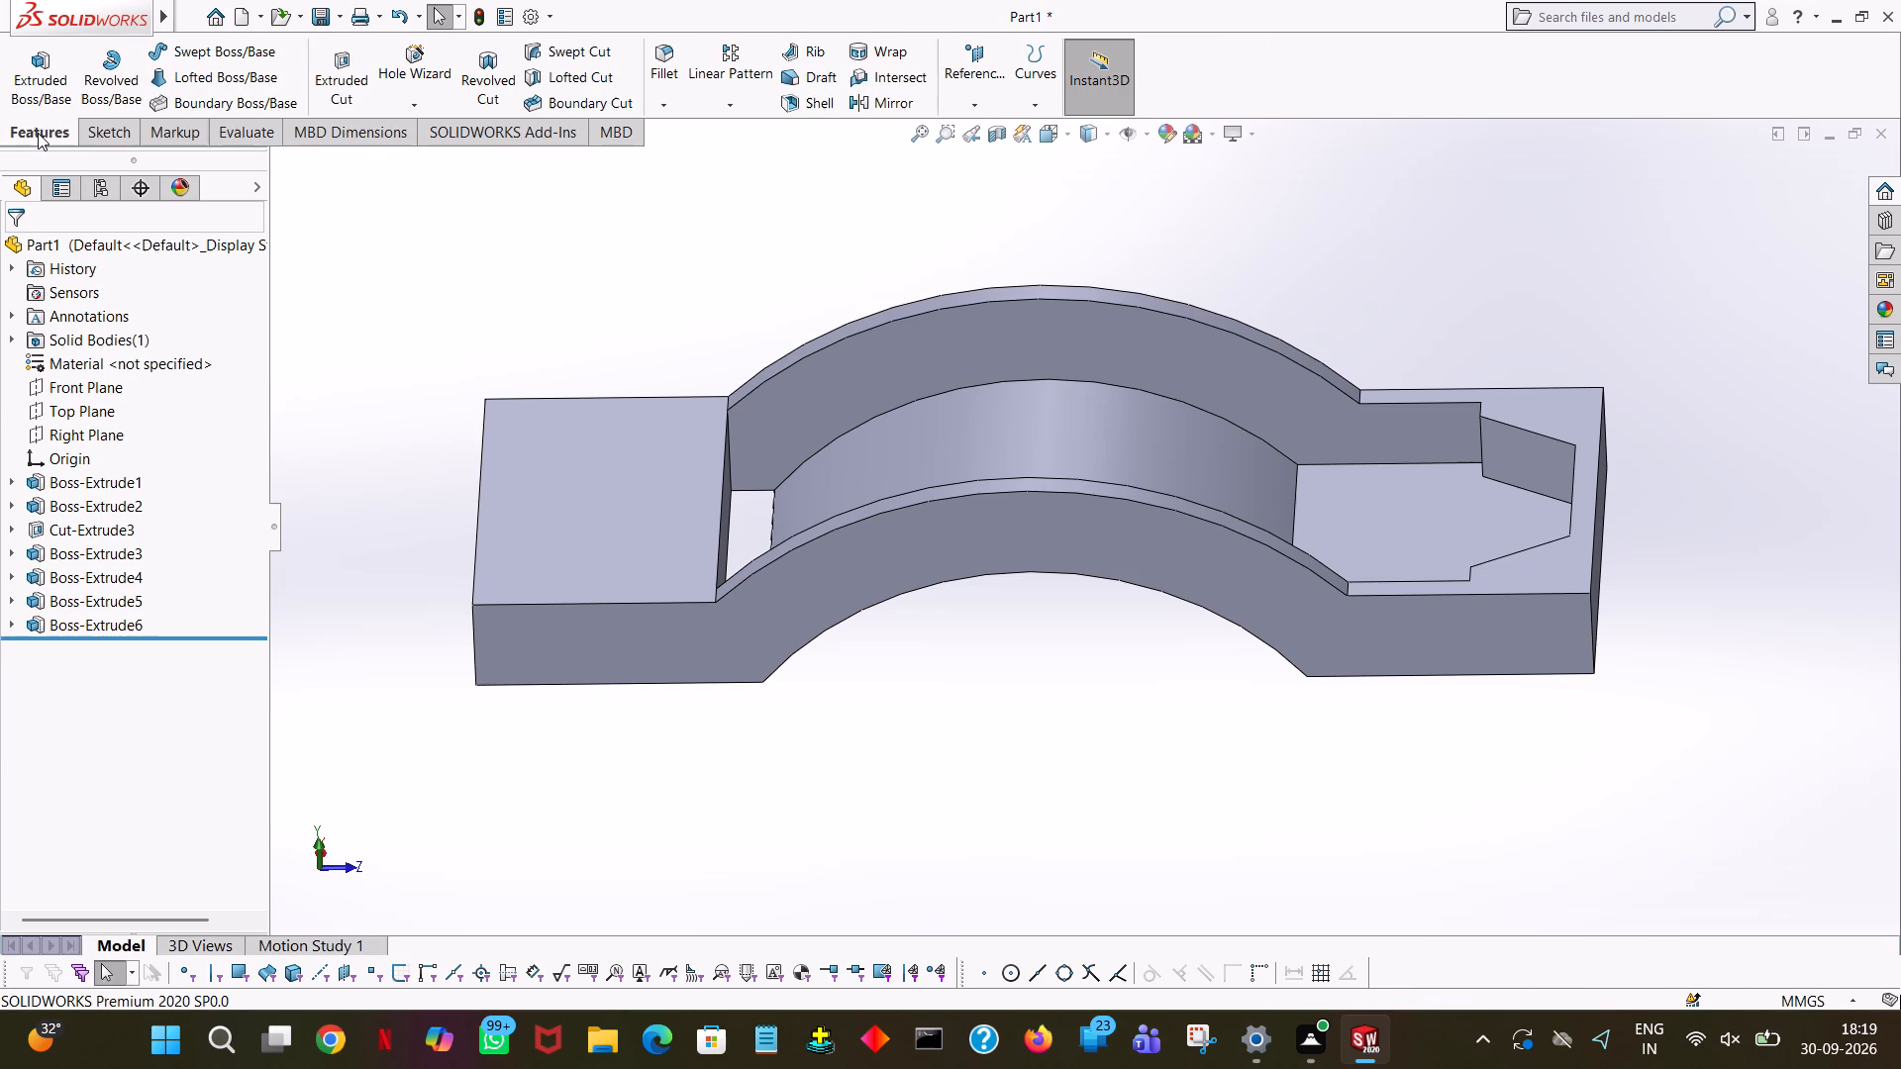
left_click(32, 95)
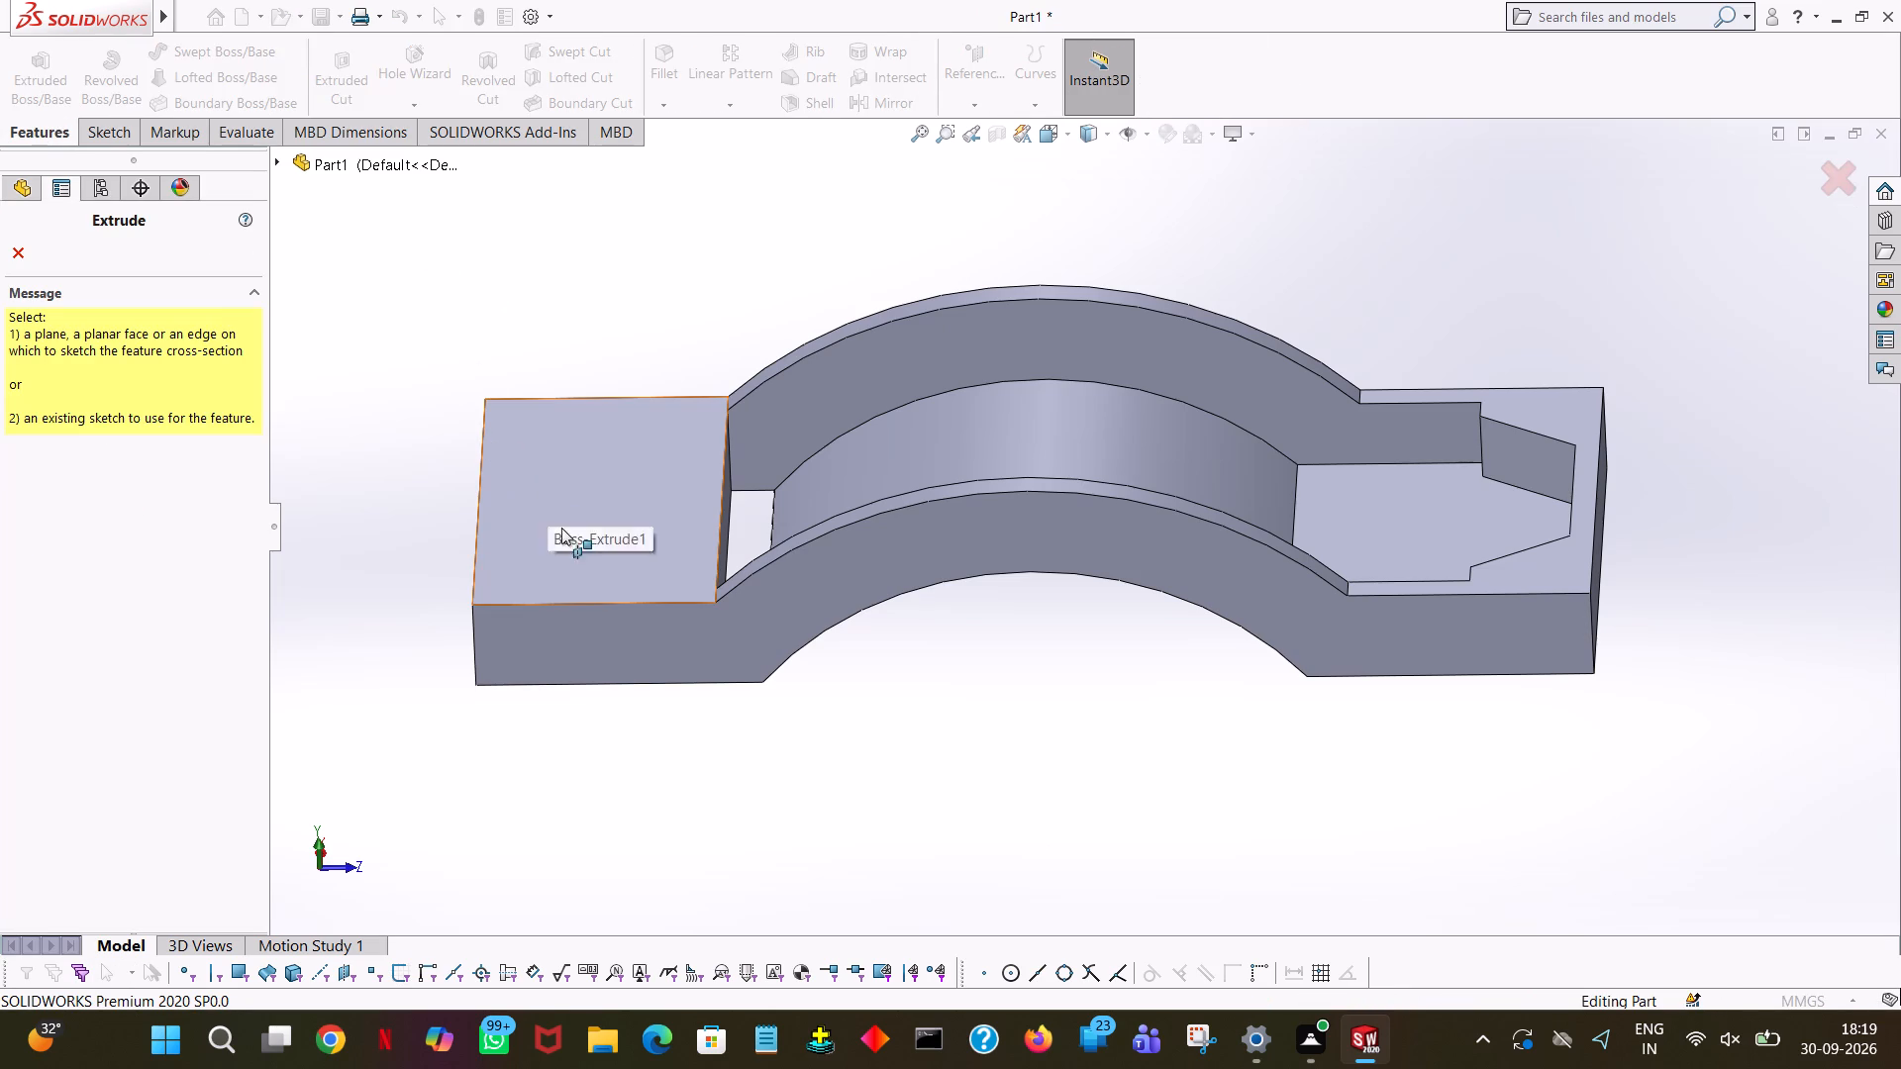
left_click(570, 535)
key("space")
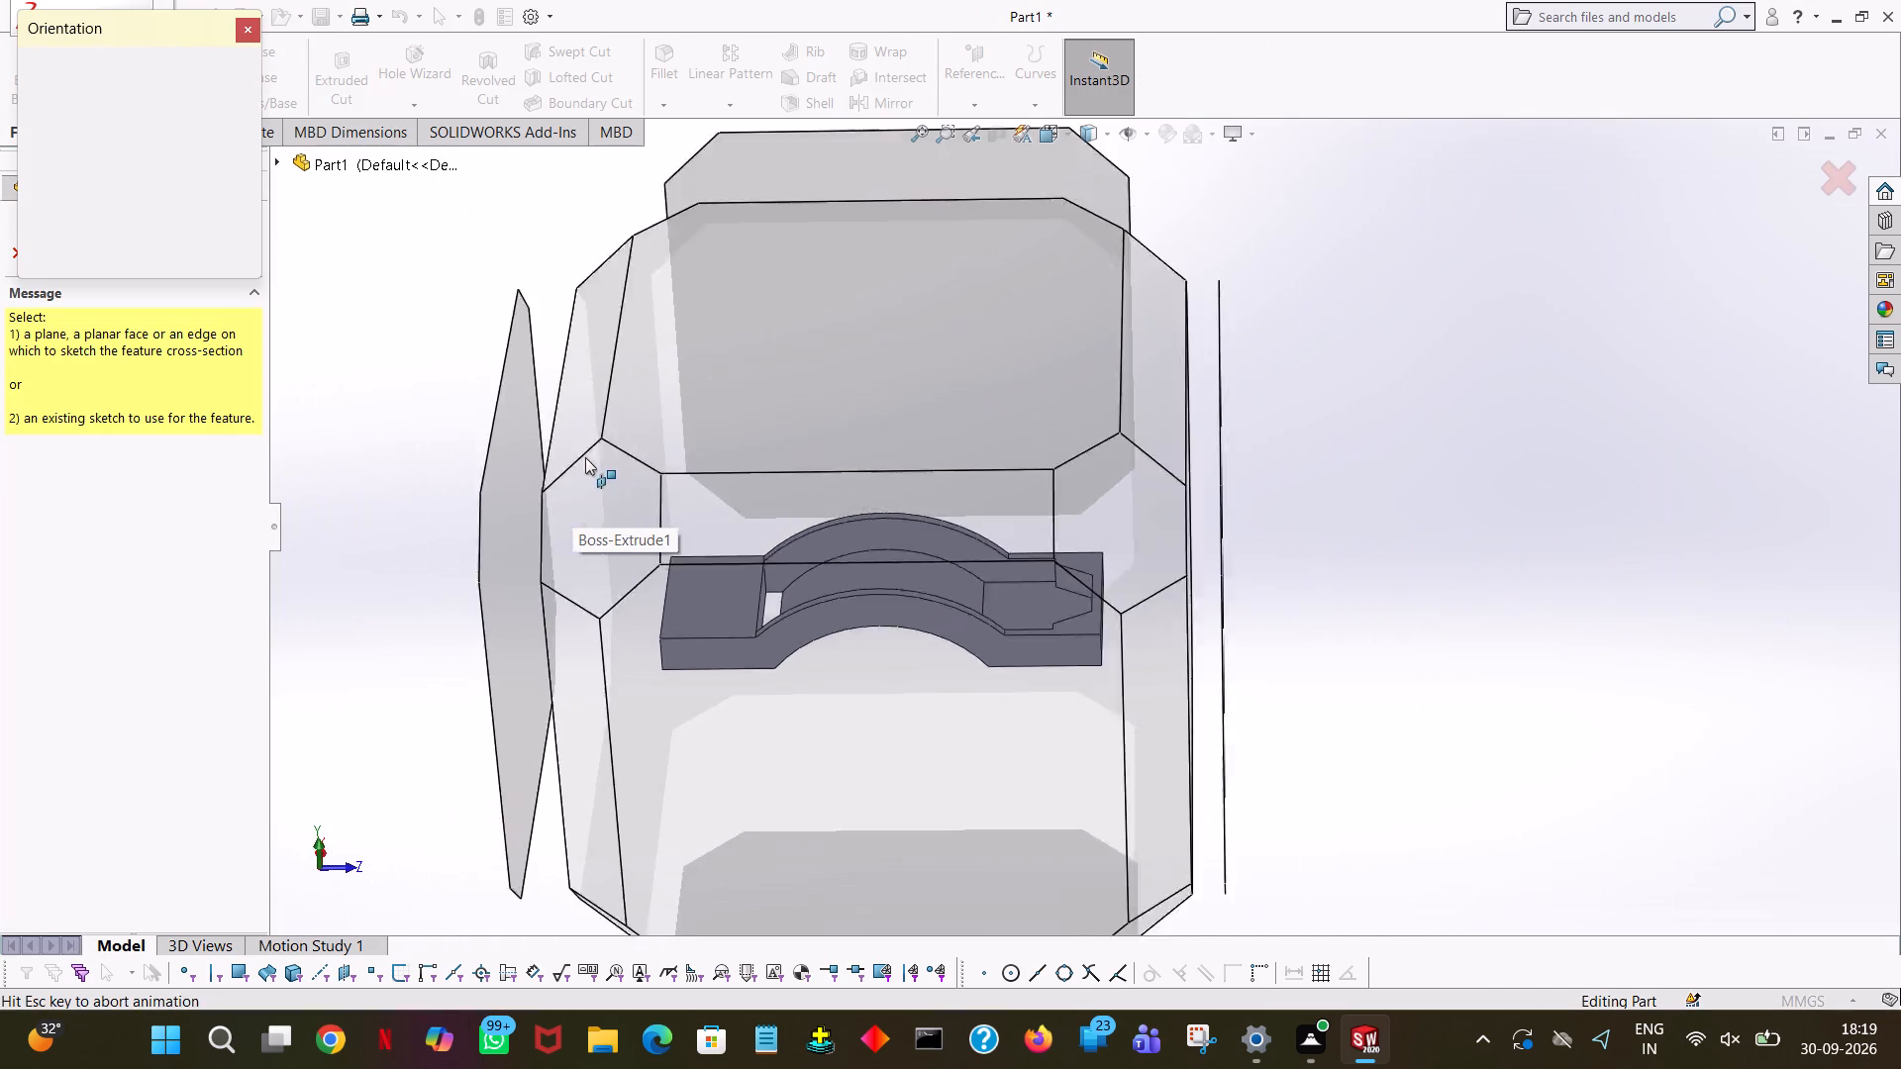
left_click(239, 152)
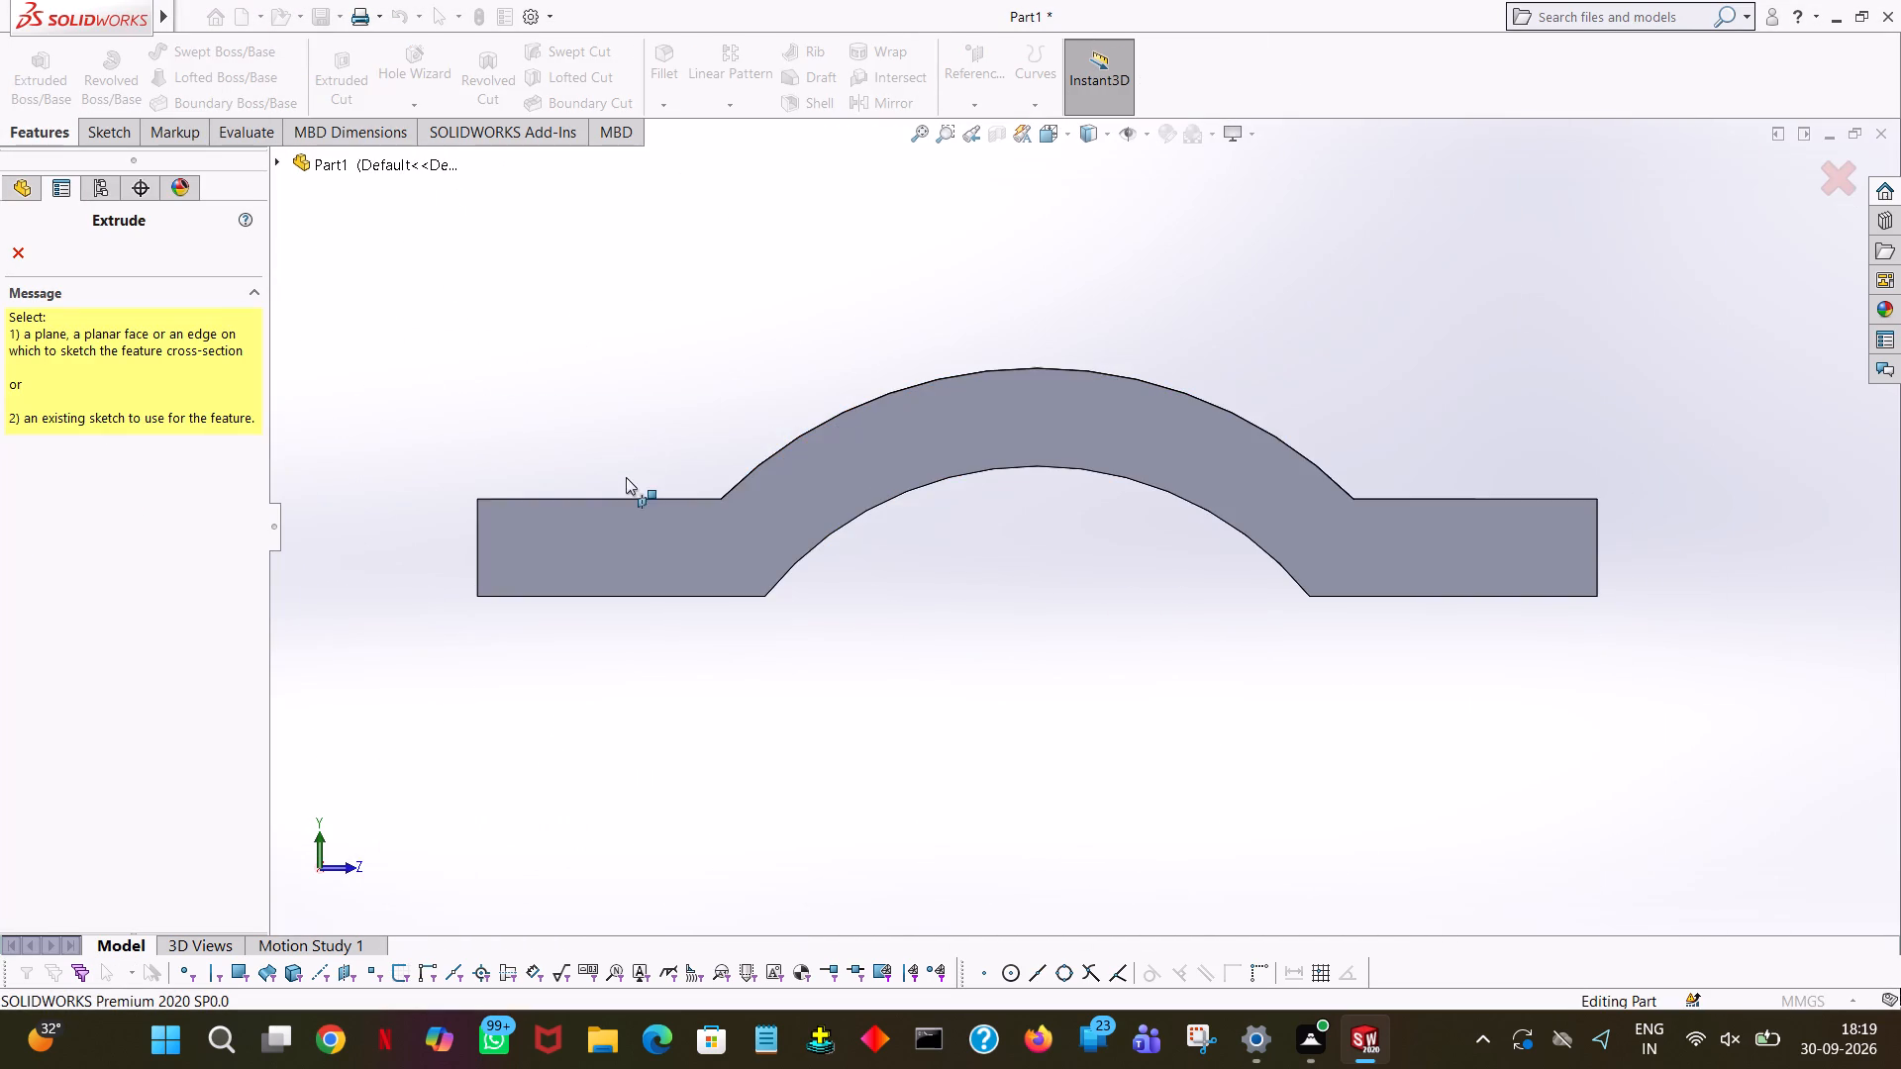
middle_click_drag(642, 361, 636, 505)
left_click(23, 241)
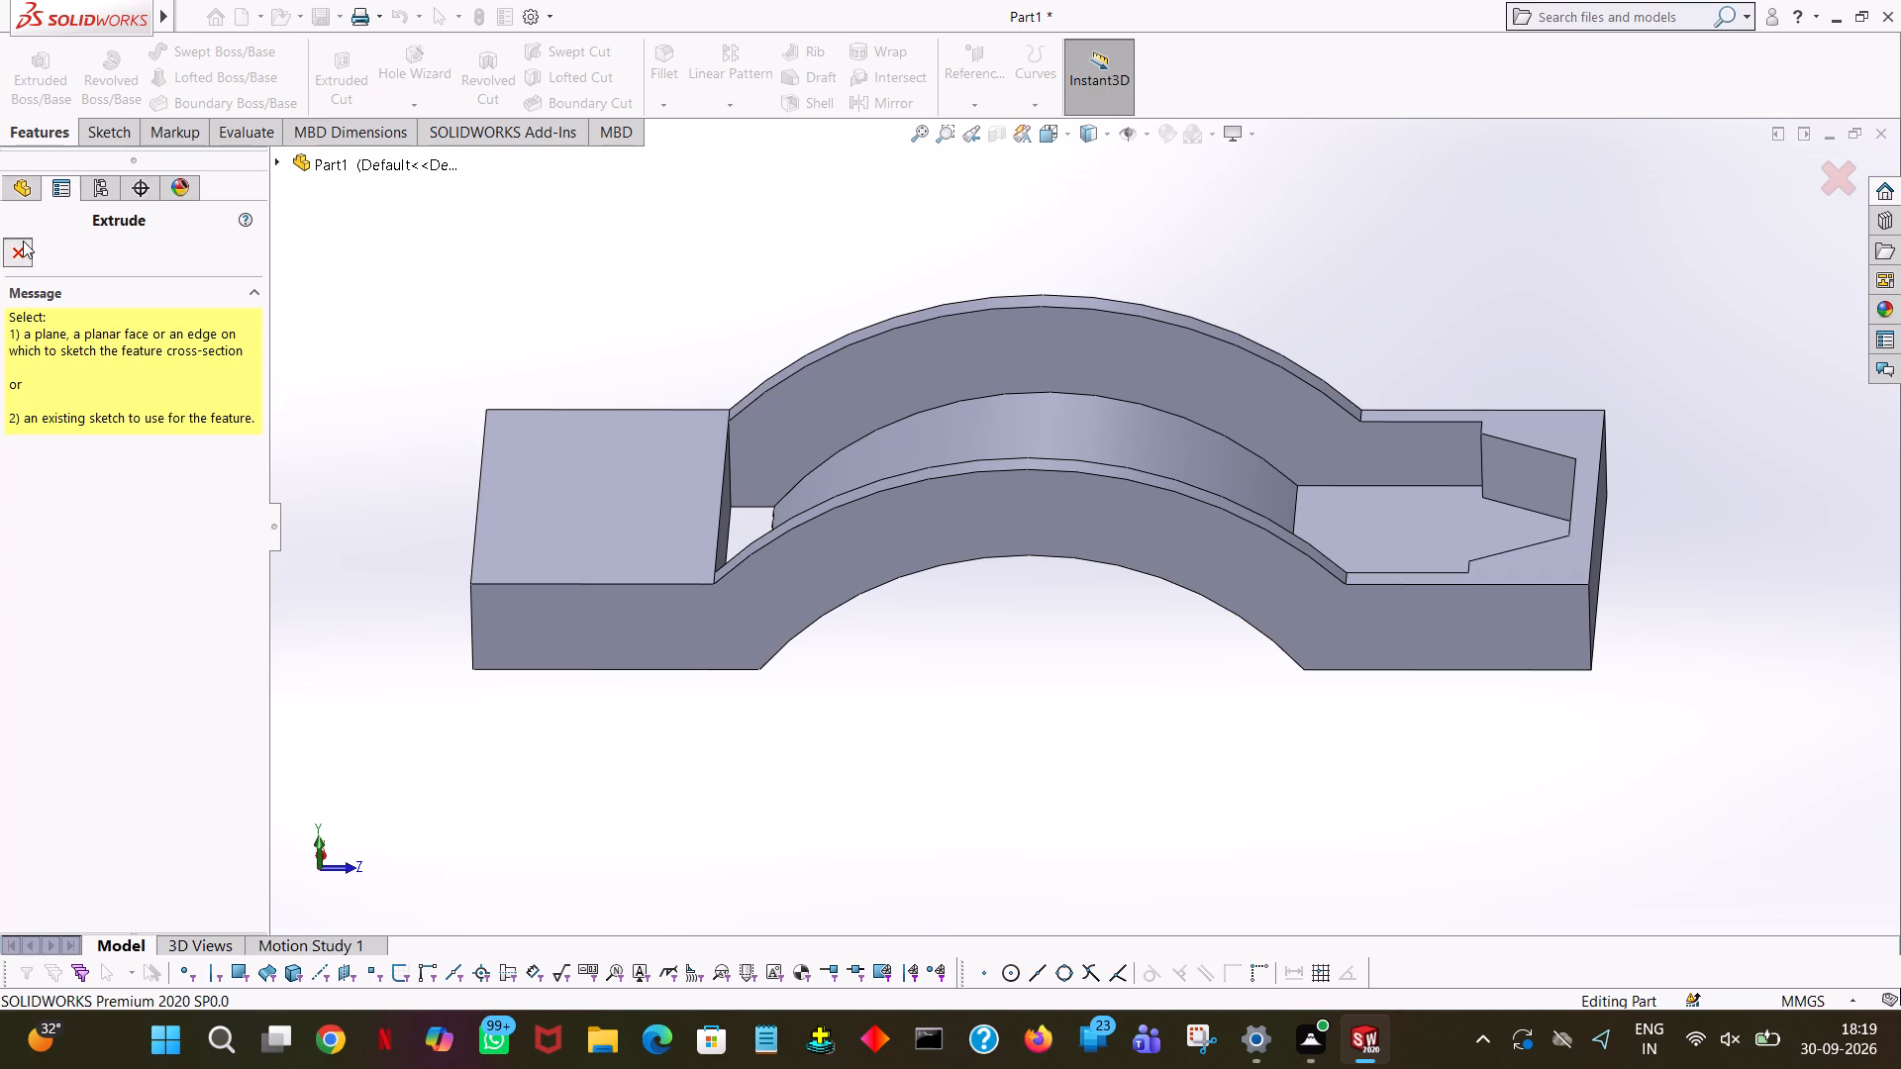
Start an Extruded Cut and open its sketch on the solid flange's top face.
left_click(328, 85)
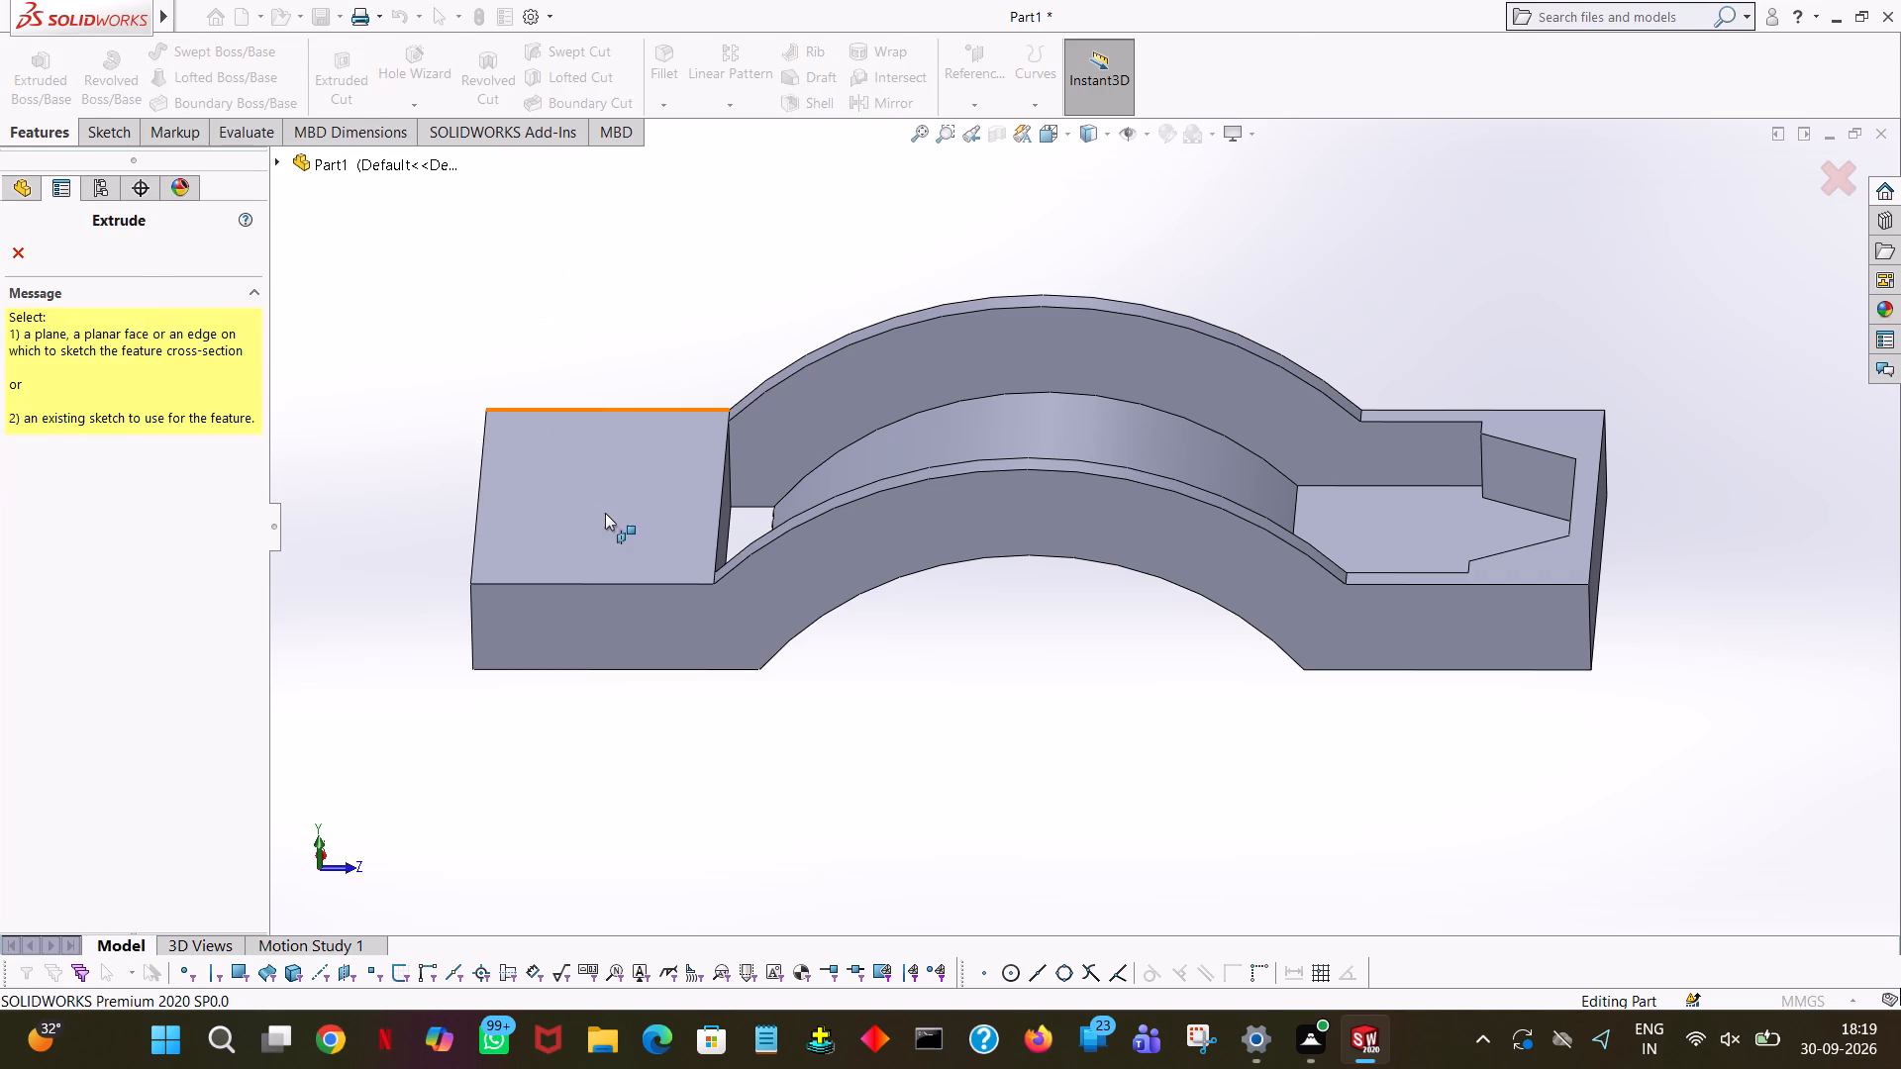
left_click(605, 513)
key("space")
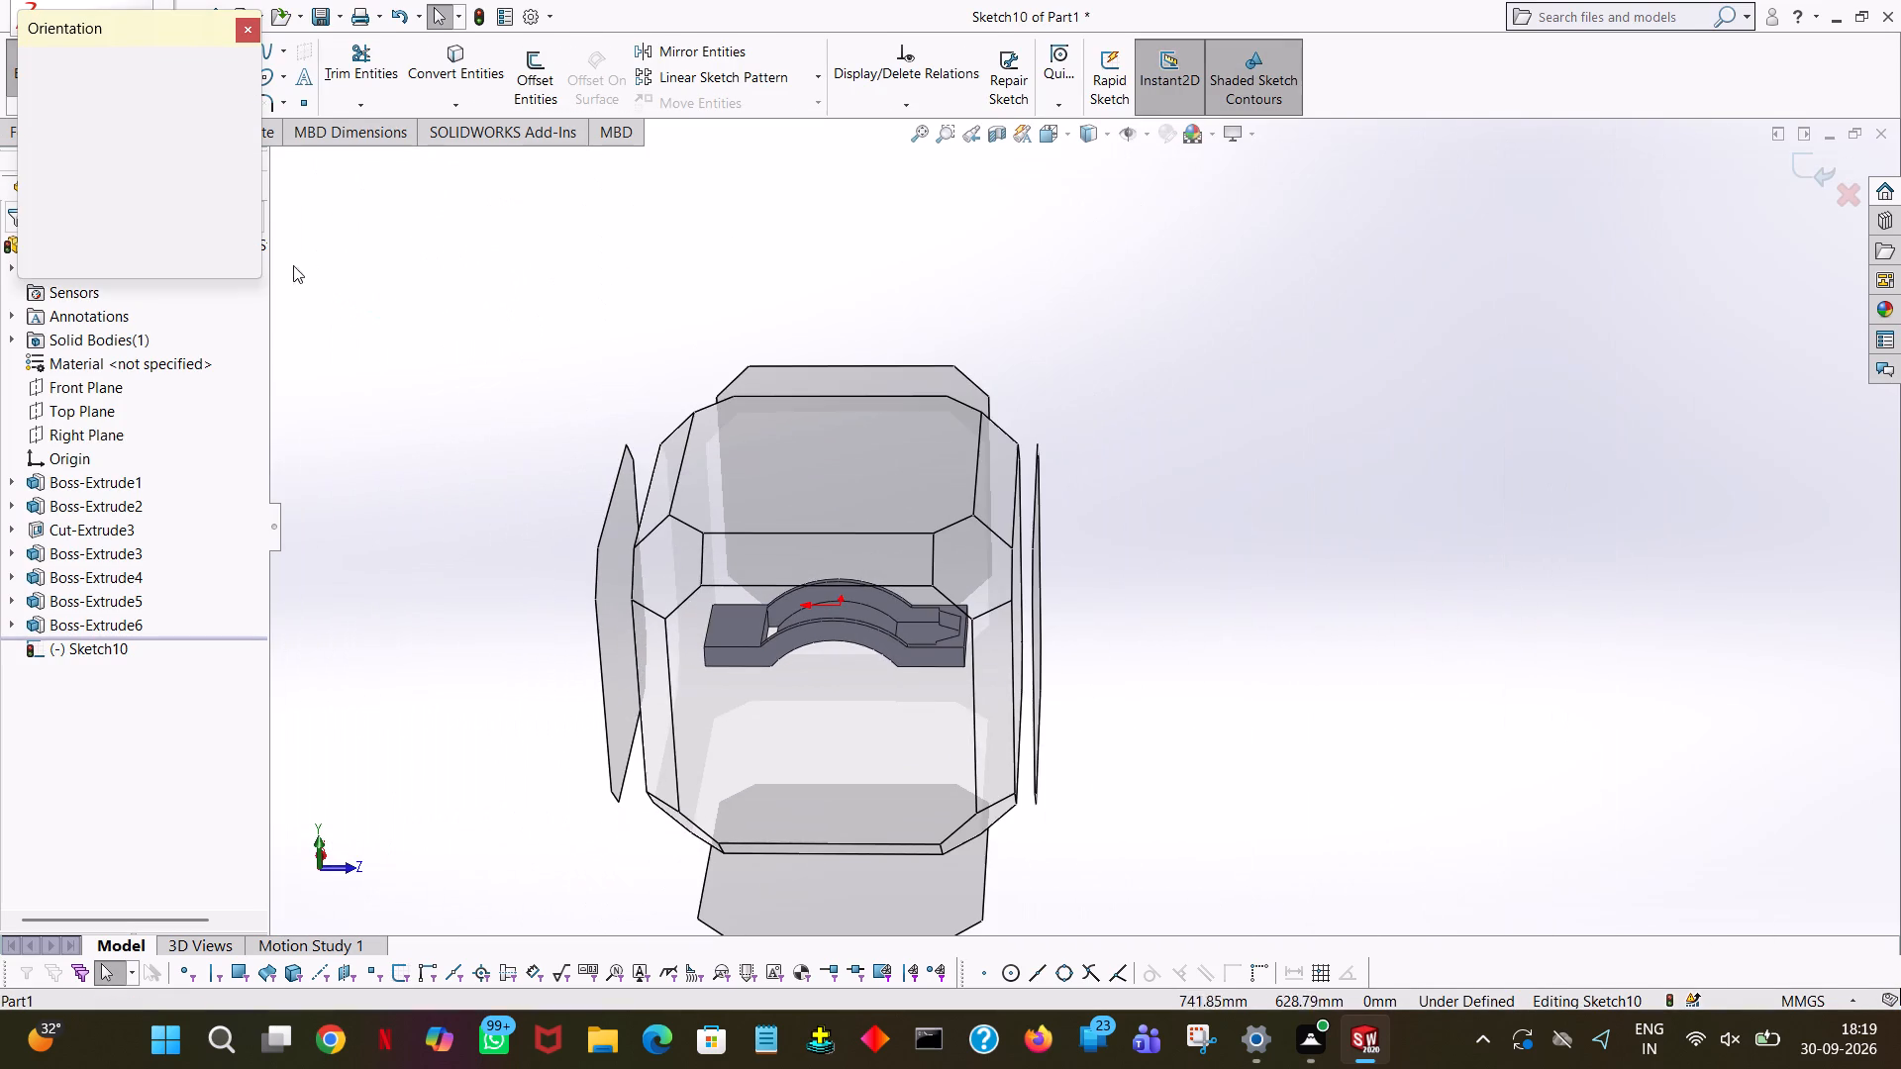
left_click(236, 152)
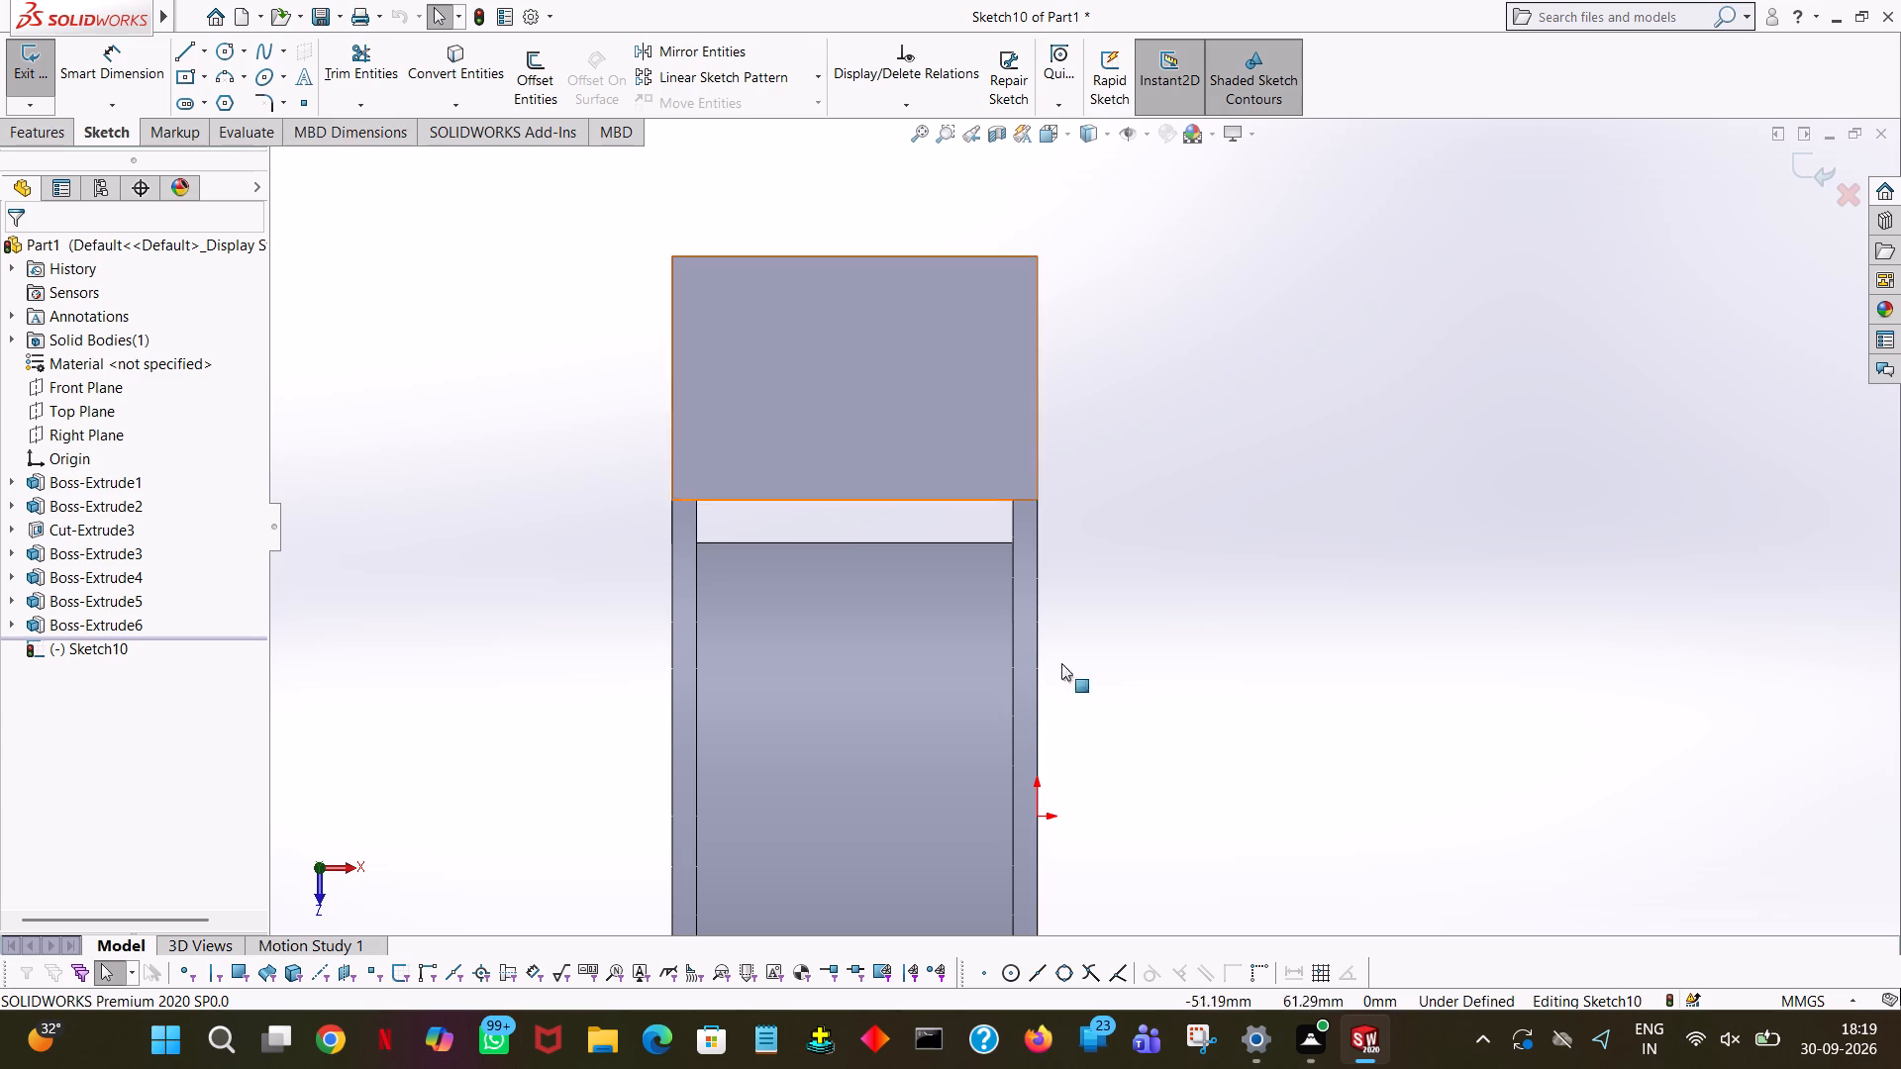
middle_click_drag(1308, 834, 1340, 586, "ctrl")
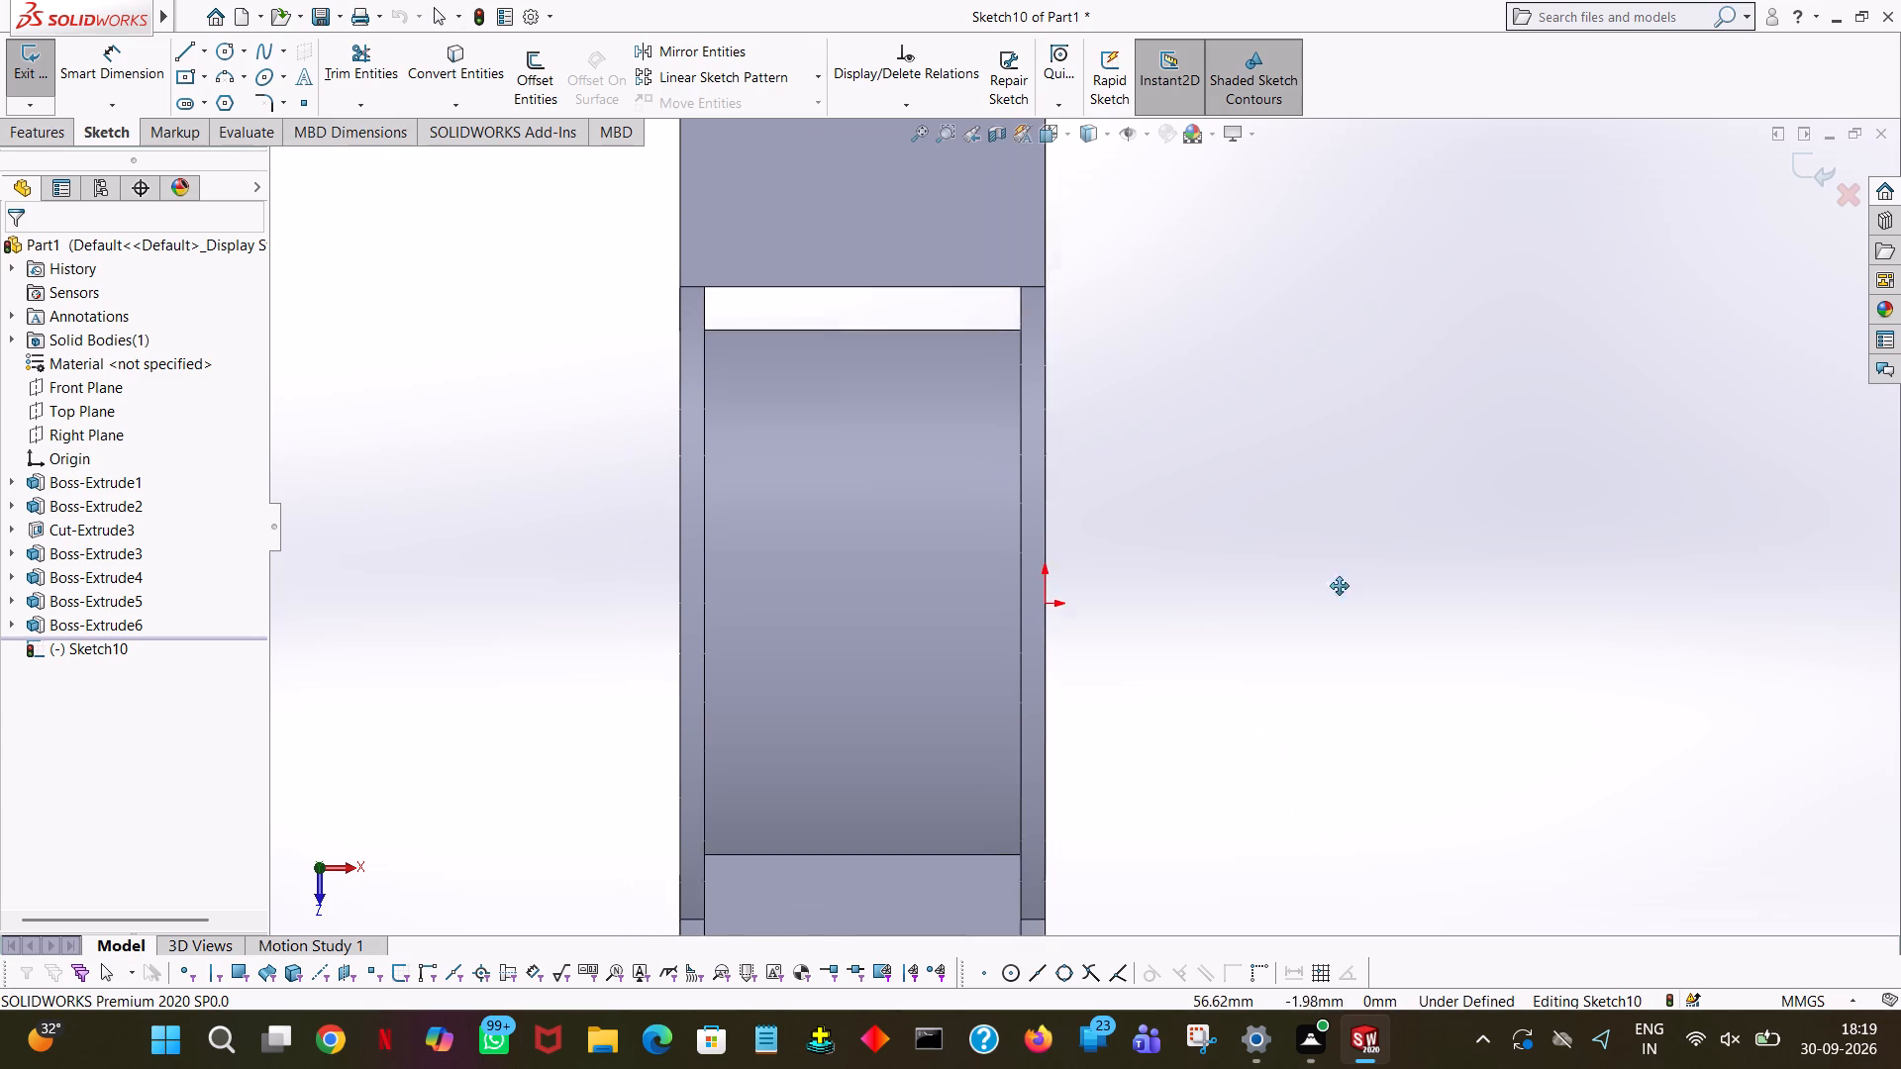
middle_click_drag(1340, 586, 1512, 666, "ctrl")
middle_click_drag(1492, 701, 1460, 757, "ctrl")
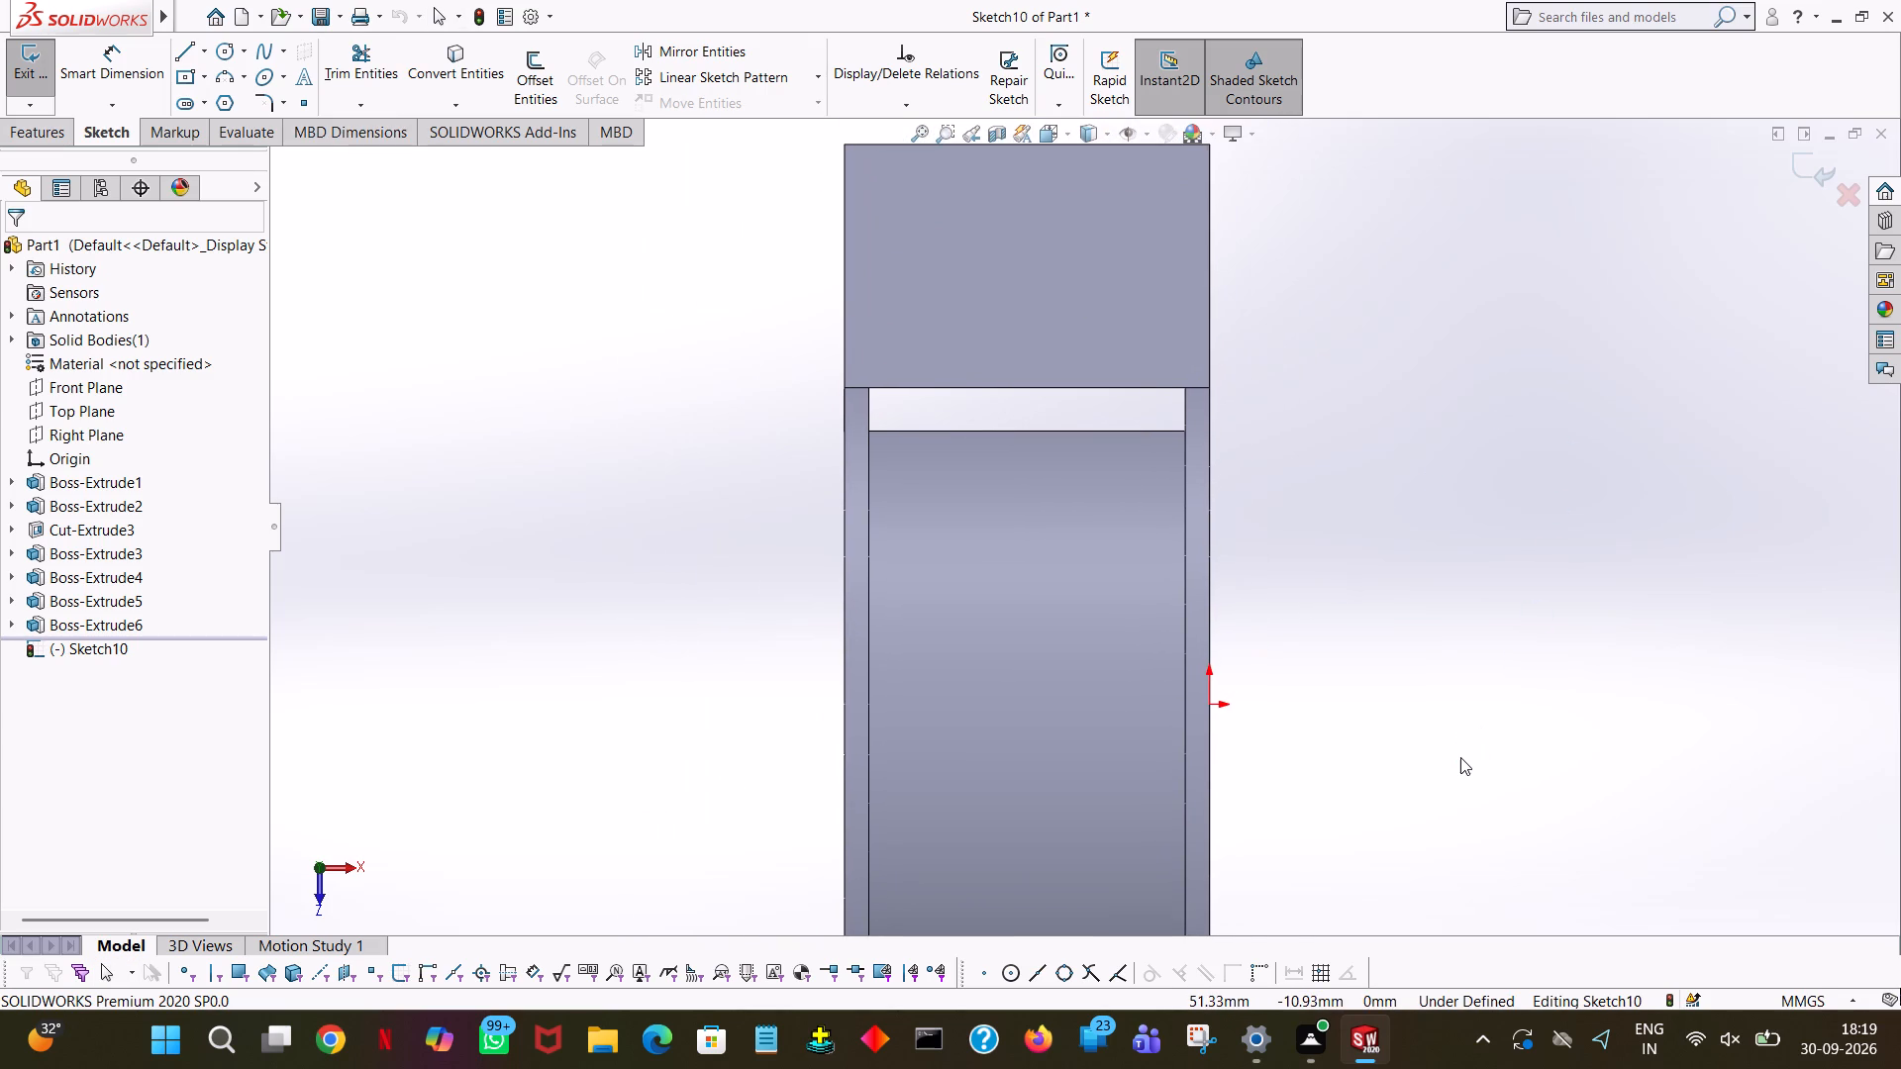
scroll(1460, 757, "down", 5, "ctrl")
scroll(1460, 757, "up", 5, "ctrl")
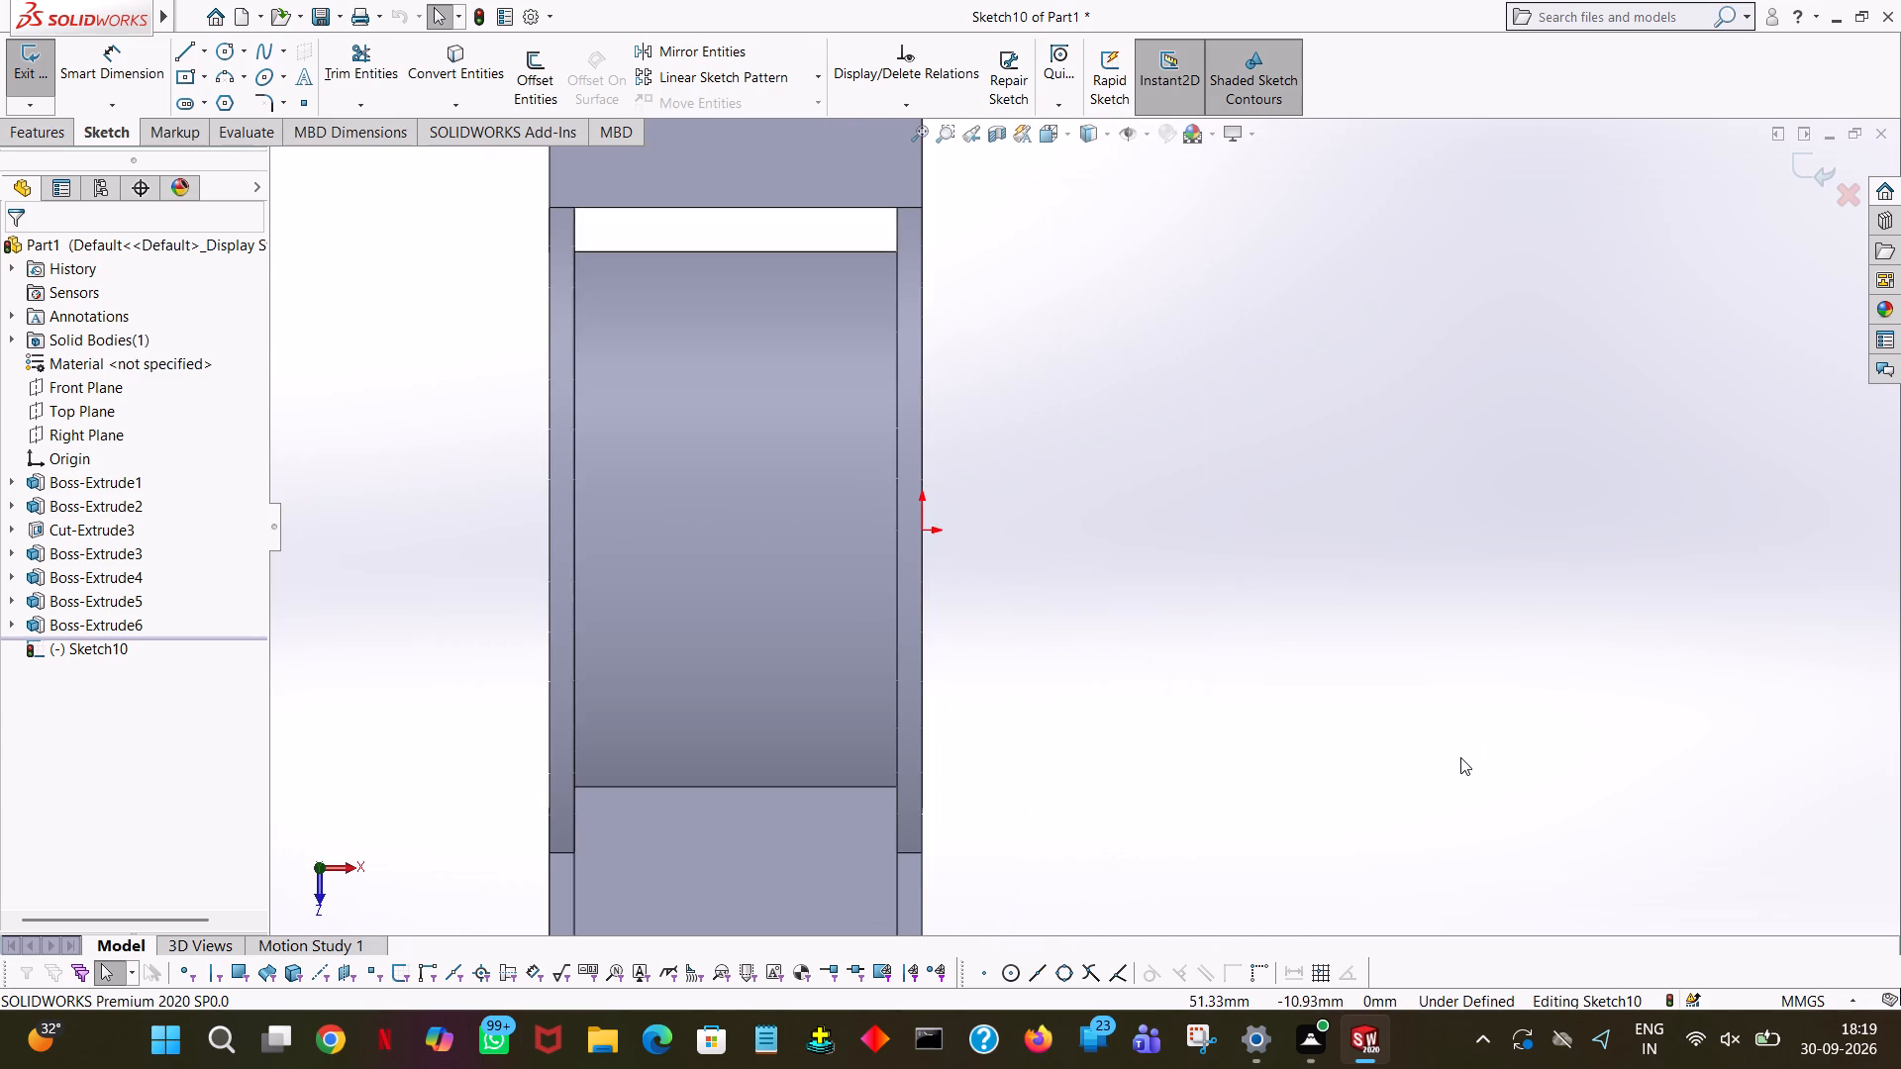
scroll(1460, 757, "up", 3, "ctrl")
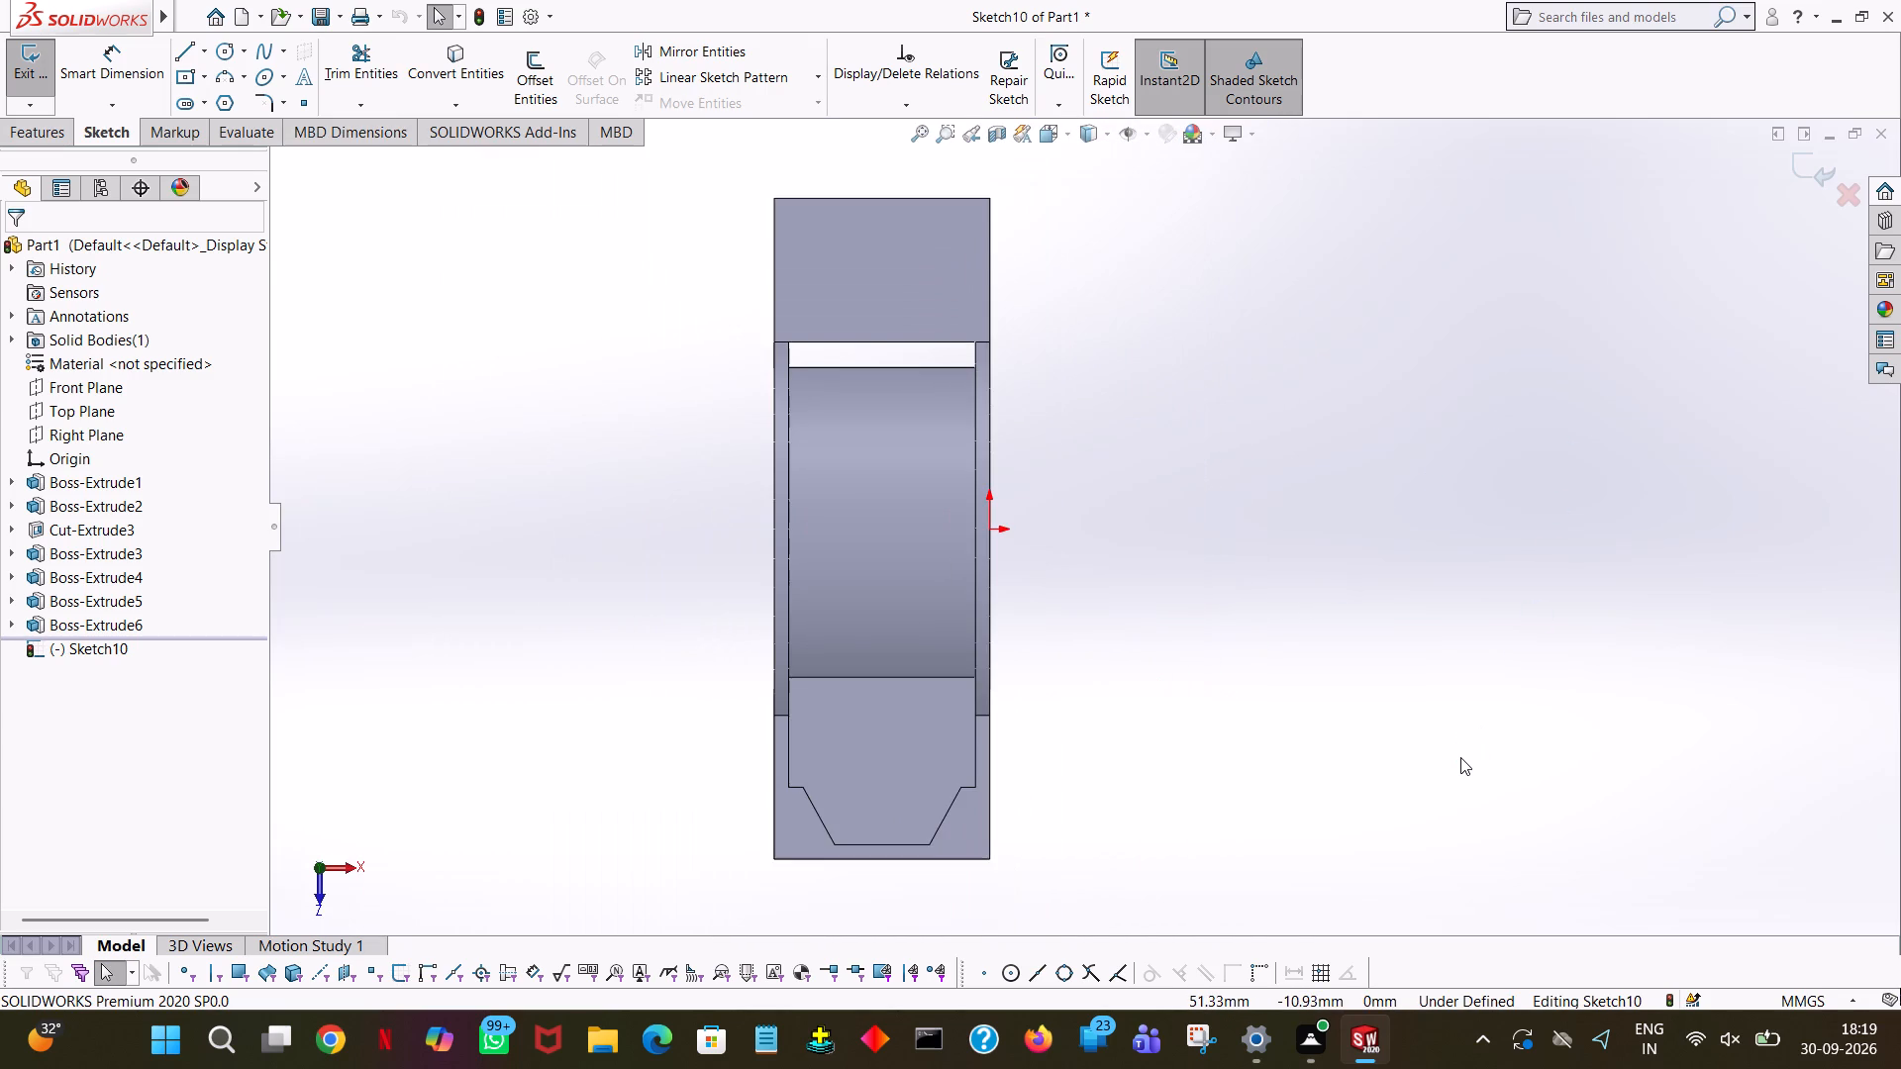
scroll(1460, 757, "down", 1, "ctrl")
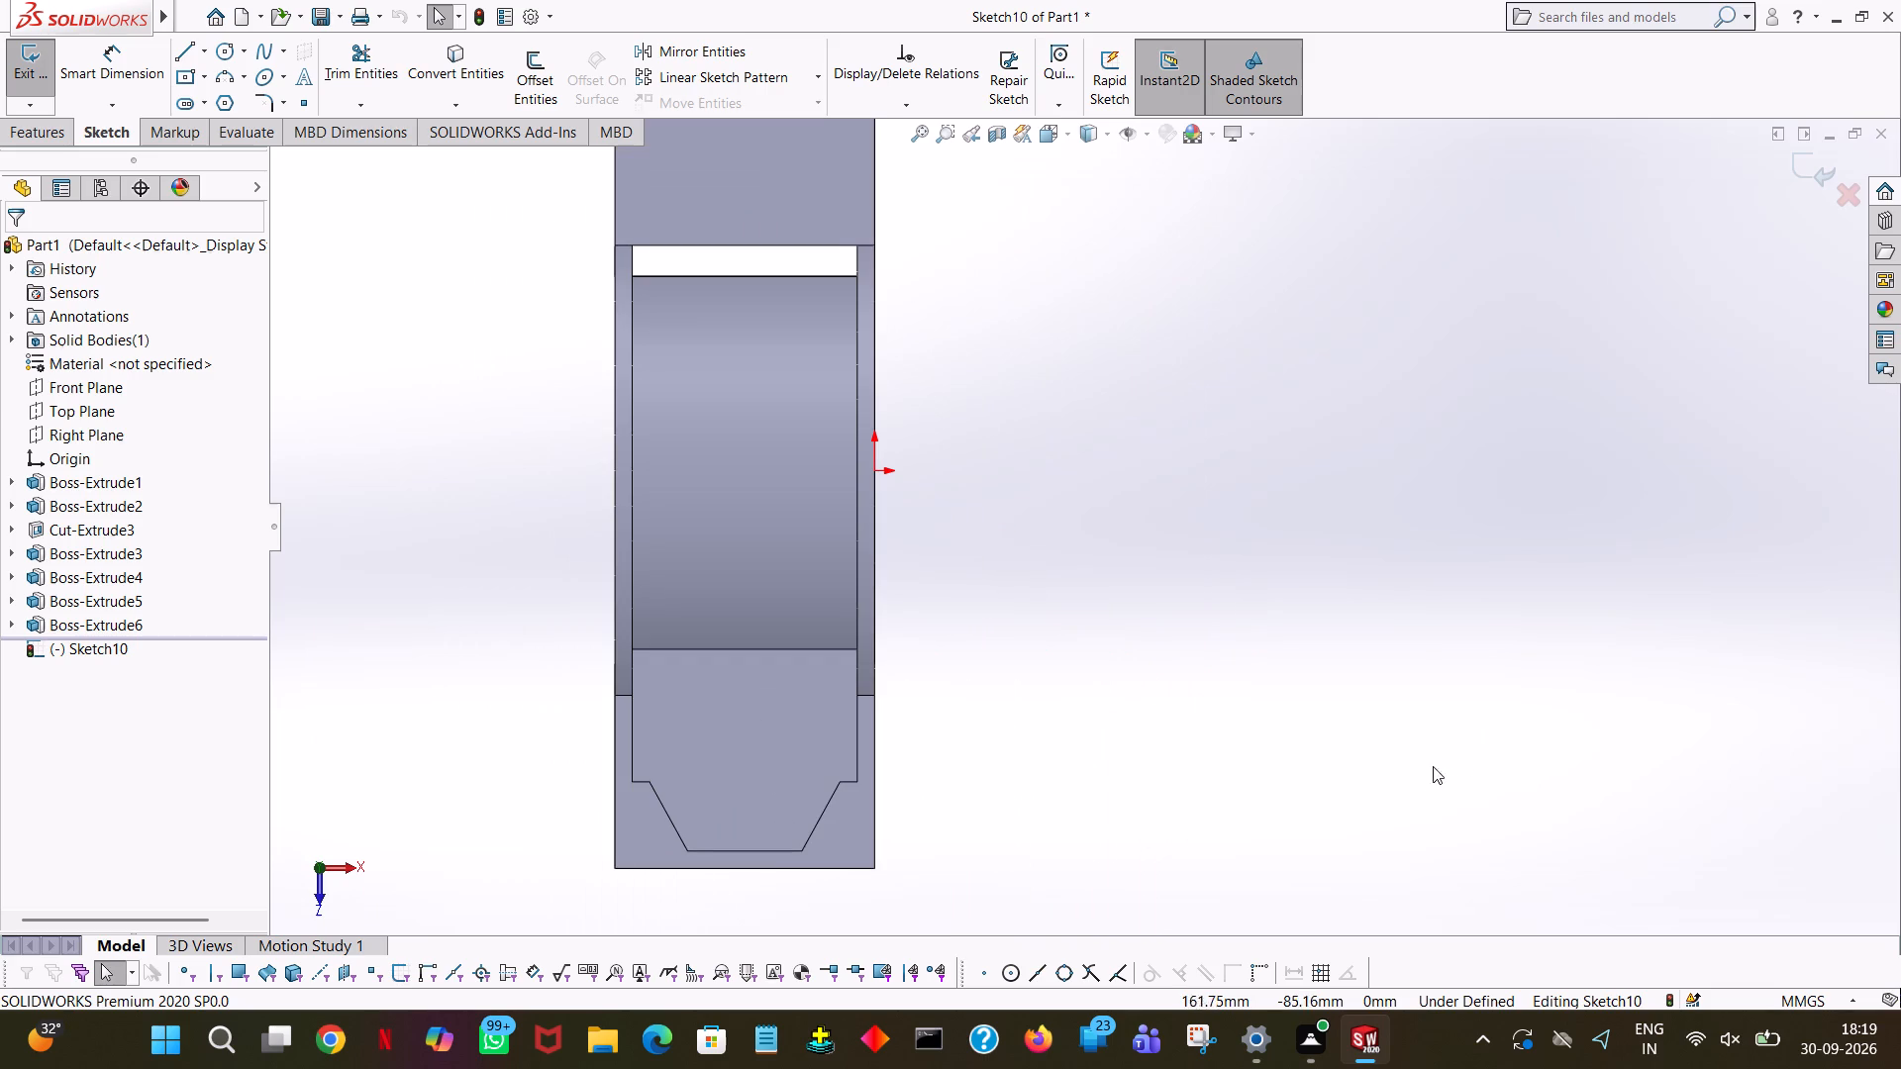
middle_click_drag(1107, 507, 1260, 773, "ctrl")
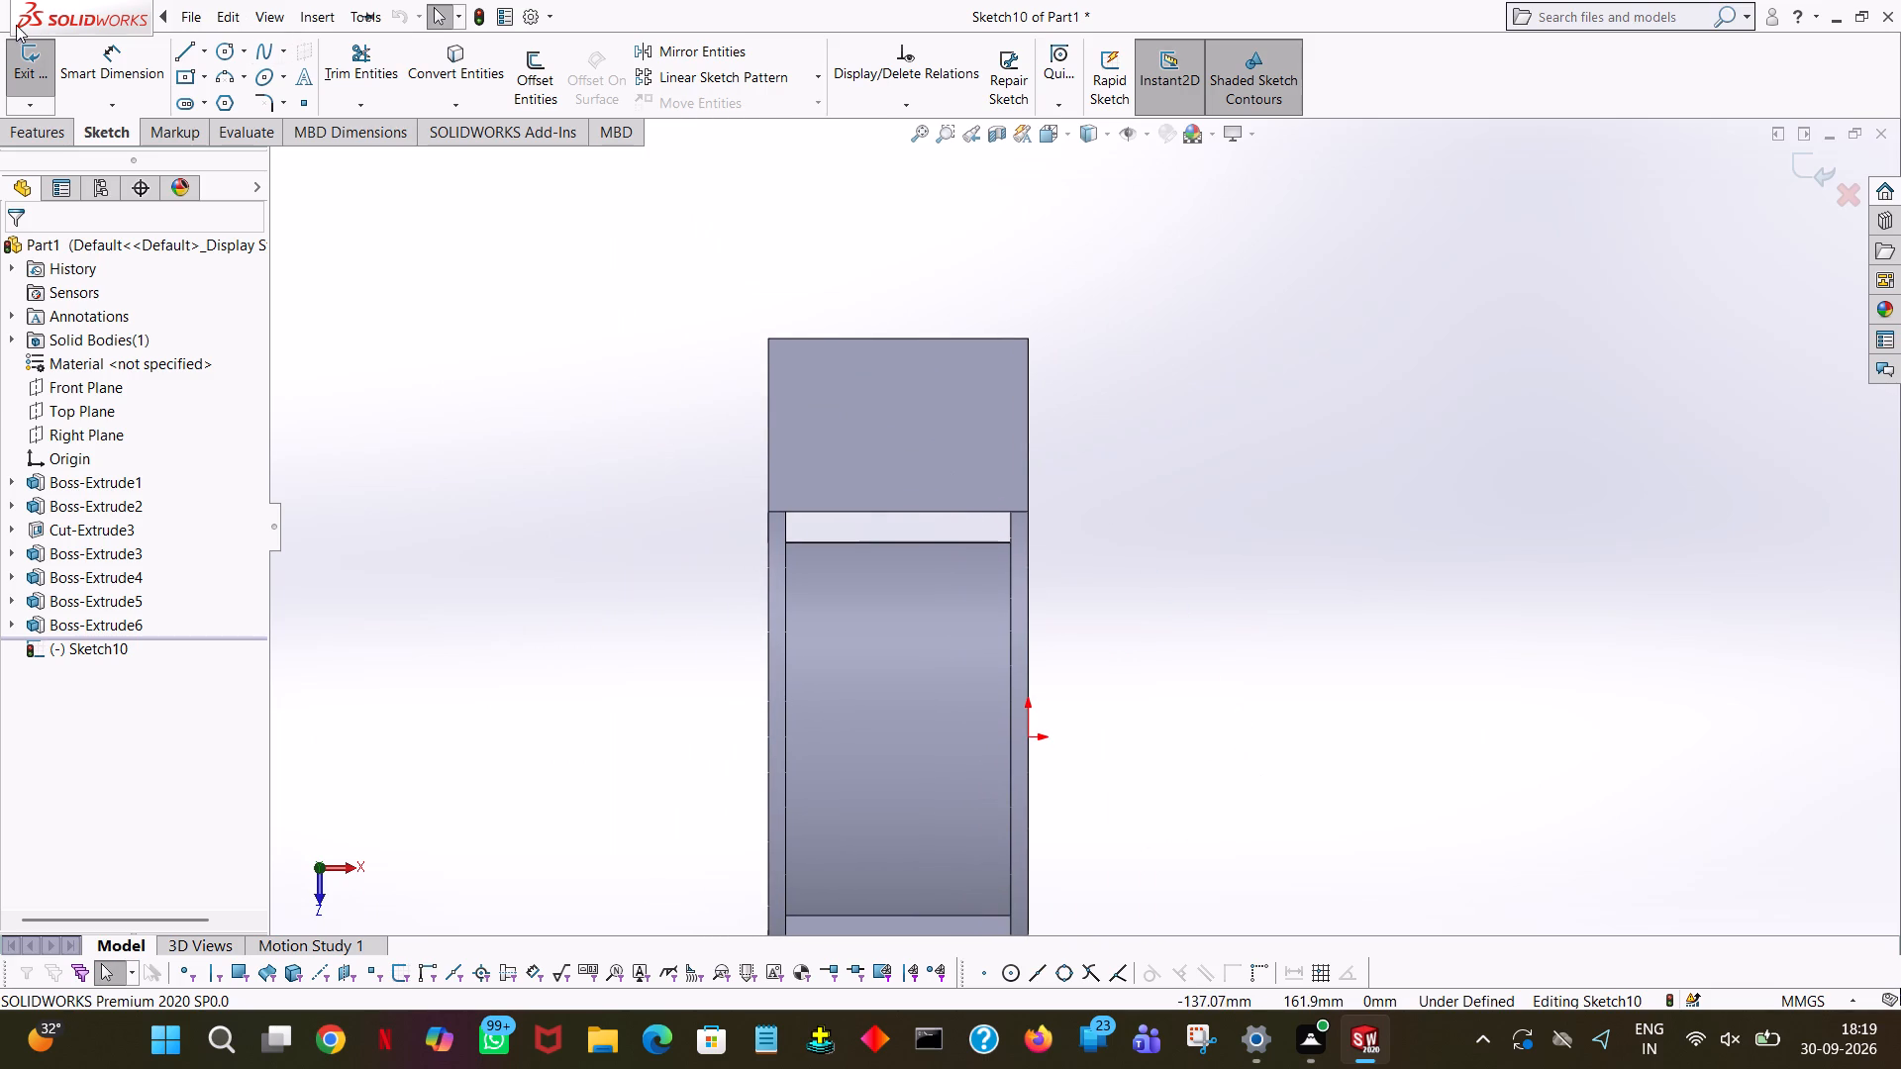
Draw a 5 mm vertical line inward from the midpoint of the solid flange's outer end edge.
left_click(185, 48)
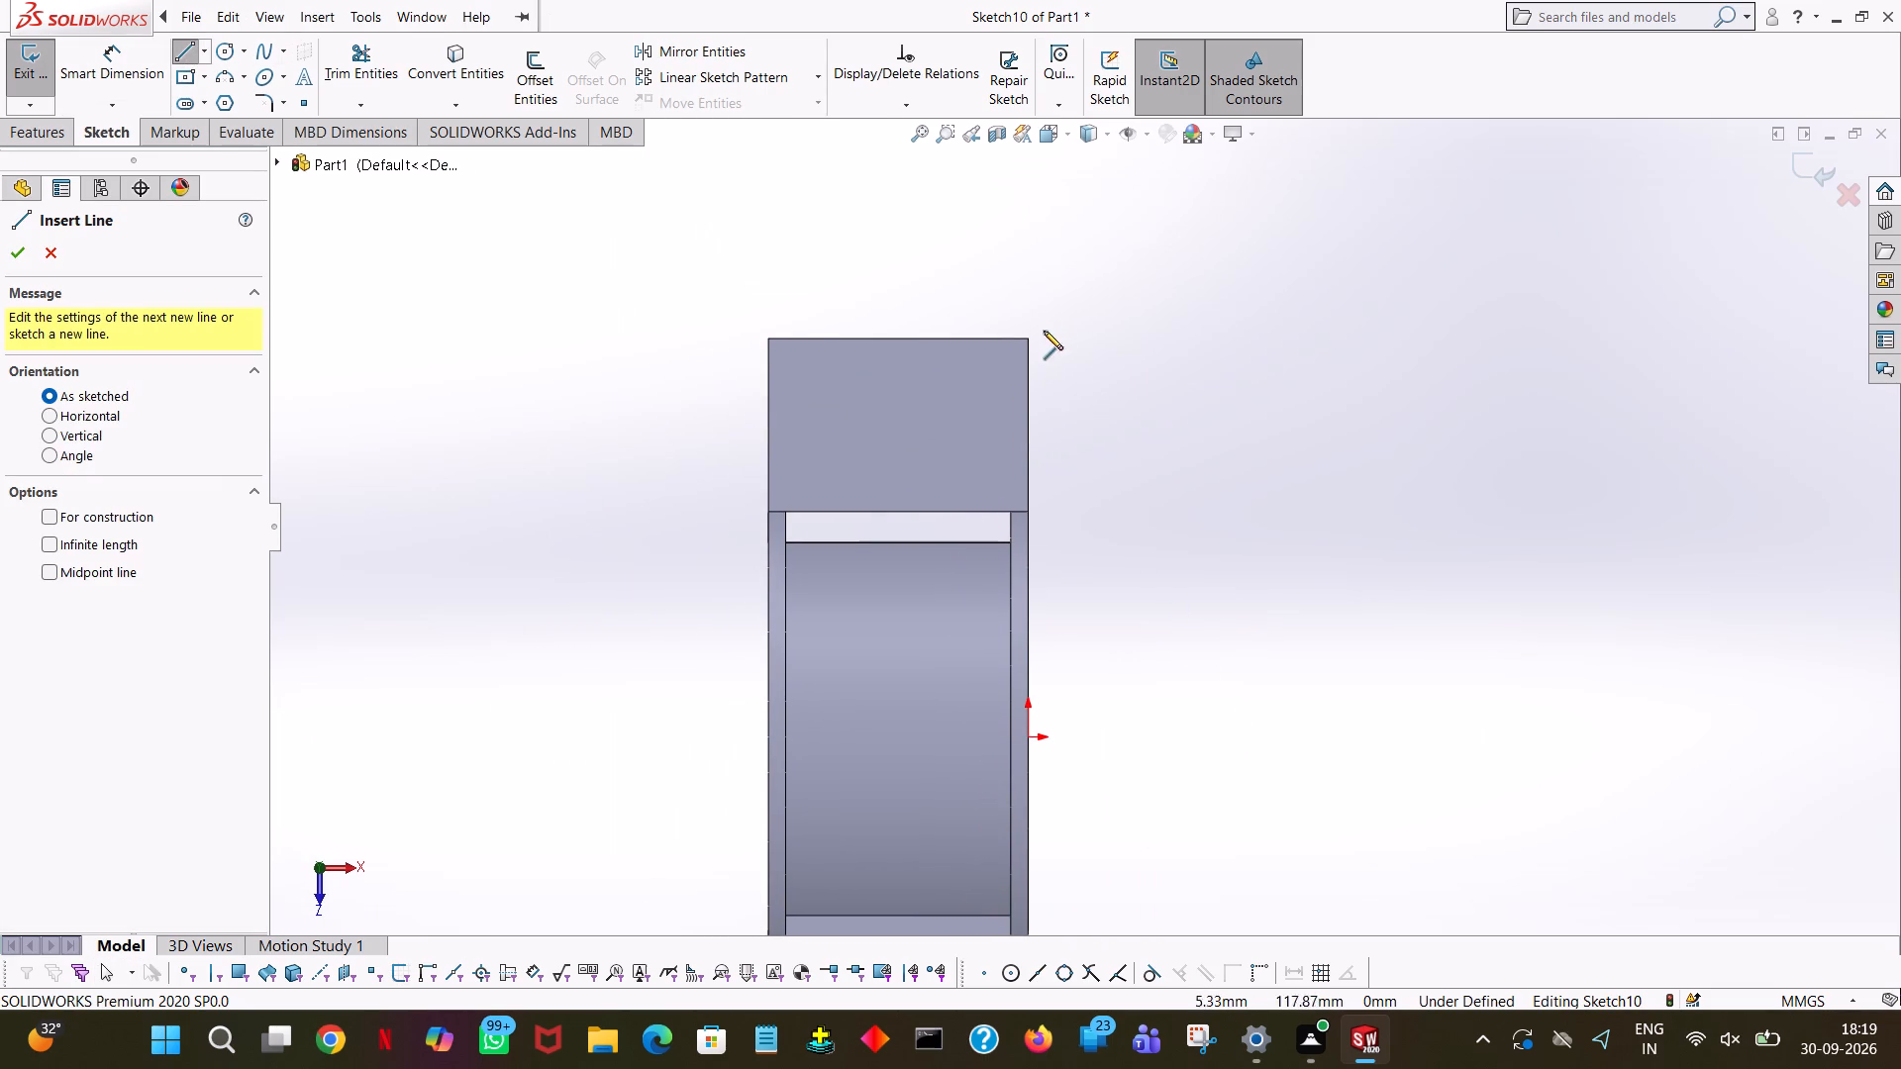
left_click(897, 338)
left_click(894, 363)
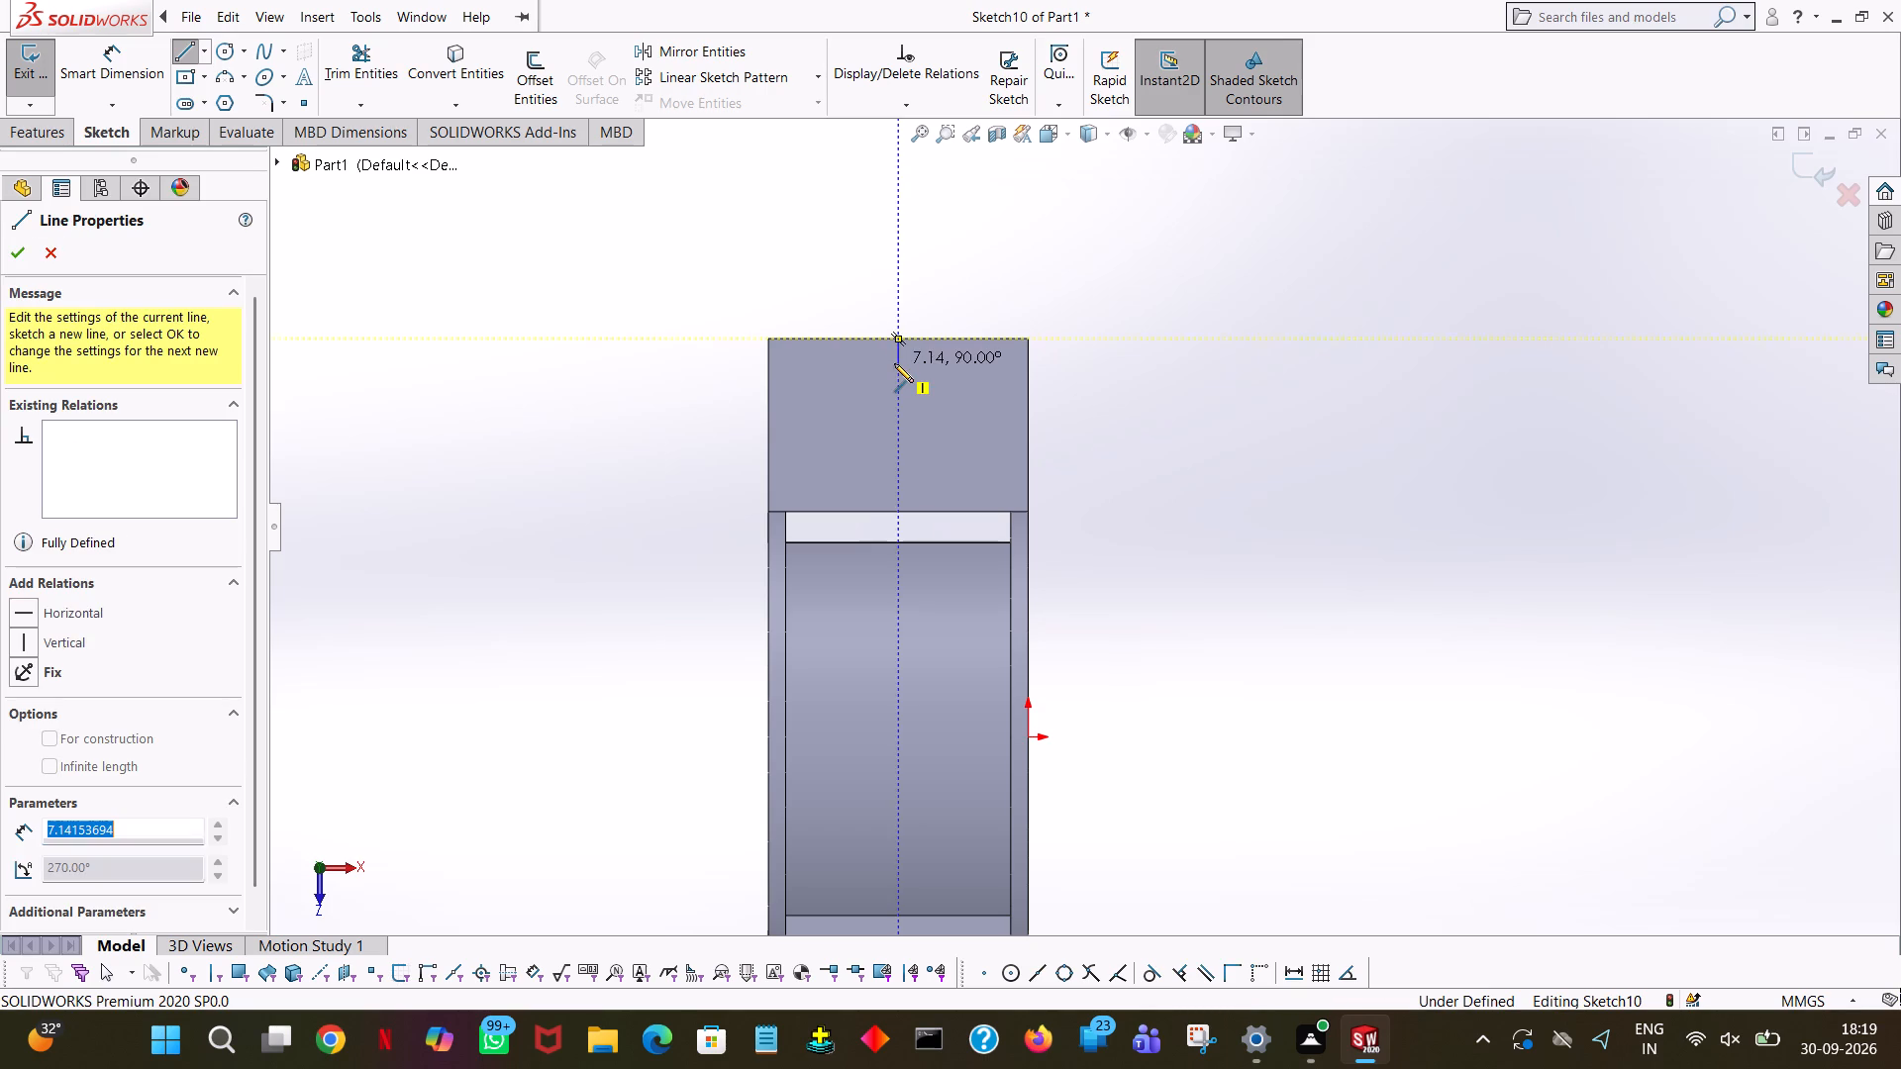
key("5")
key("Return")
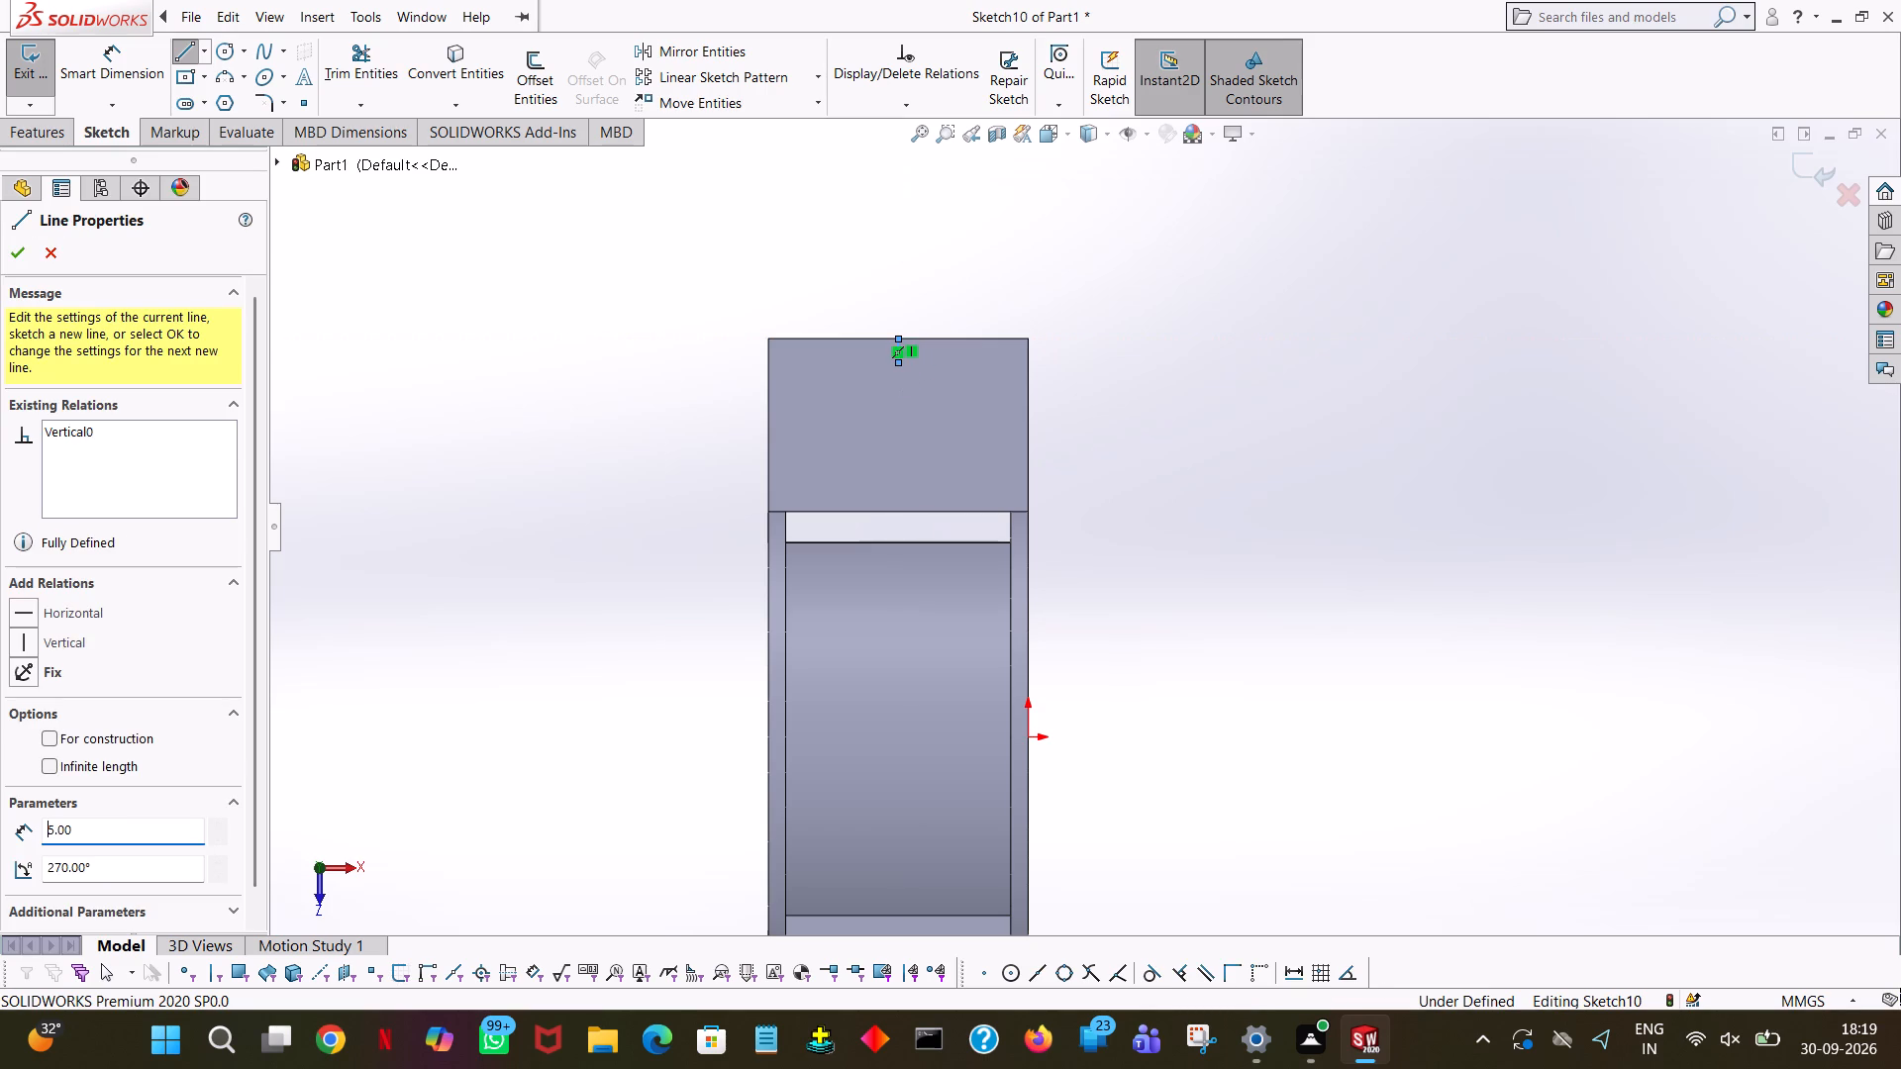
Continue with a horizontal line of 37.5/2 mm from the vertical line's inner end toward the origin side, and end the chain.
left_click(999, 357)
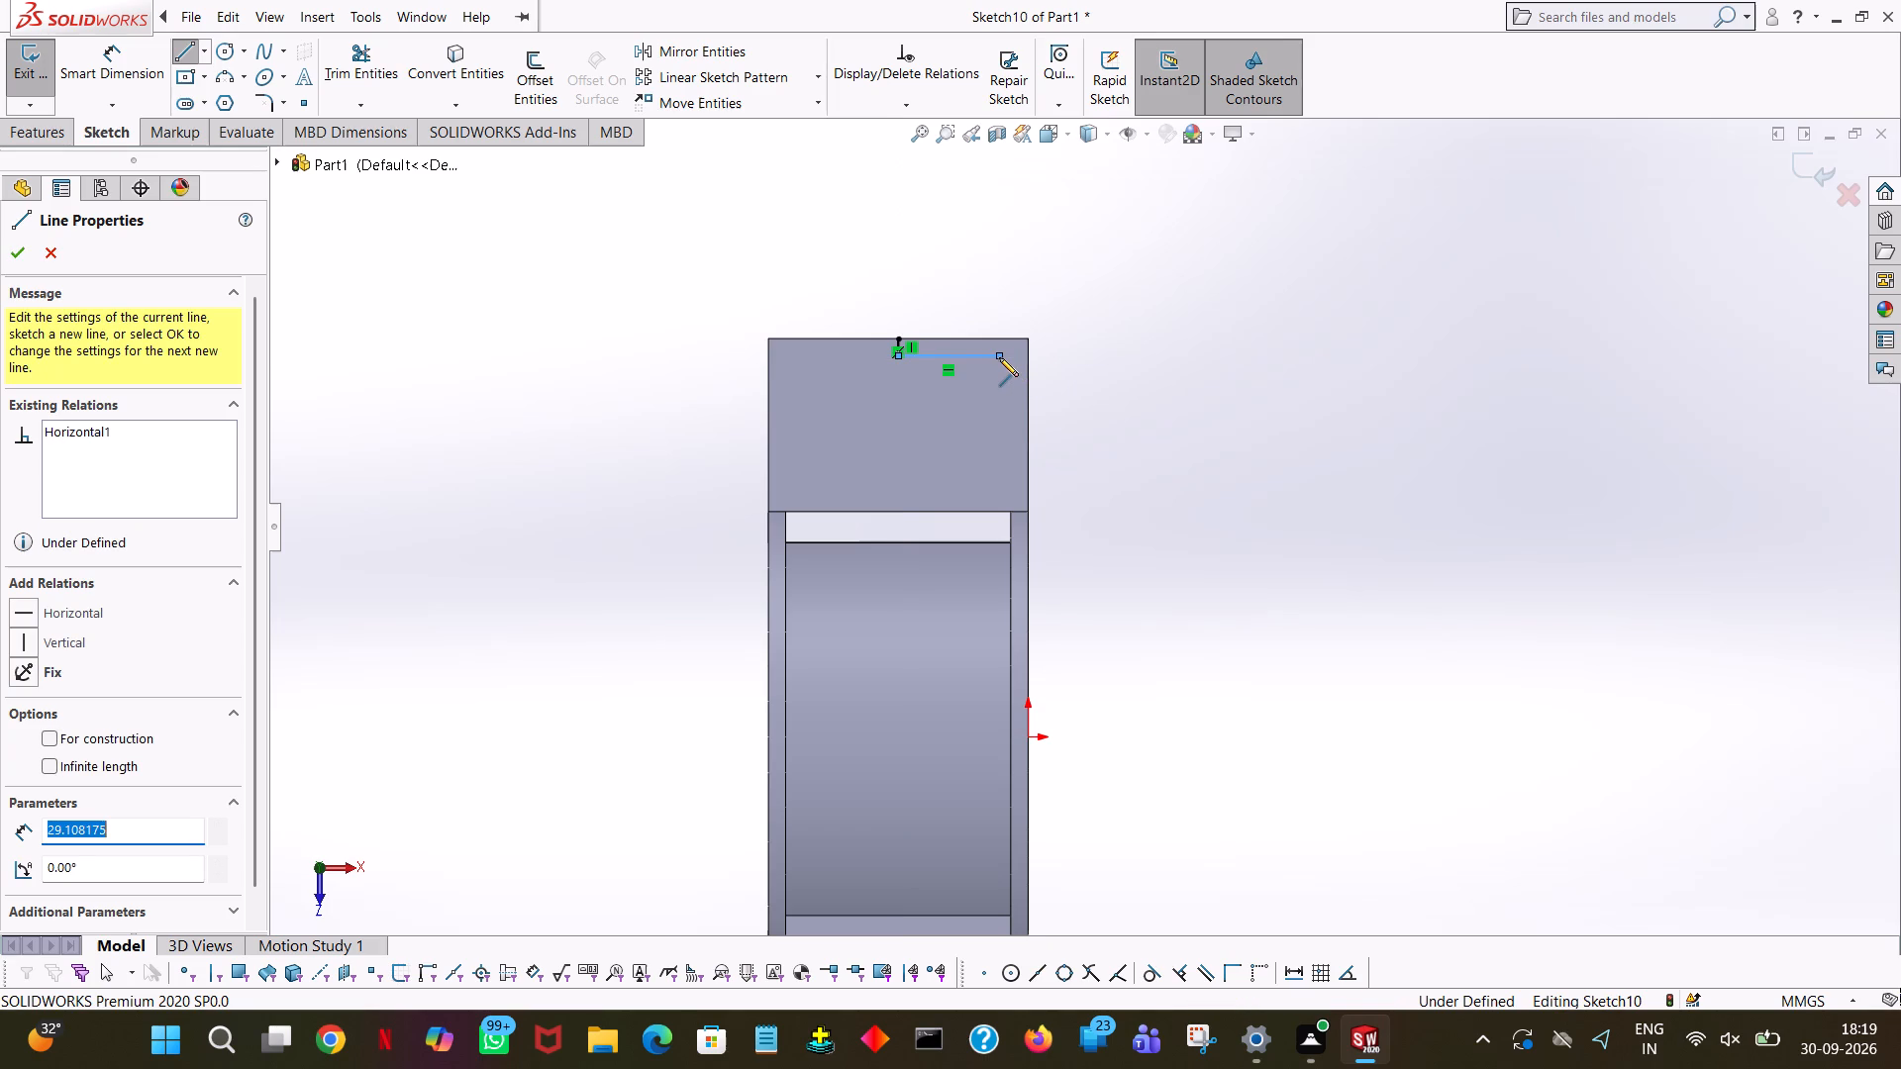
type("37.5/2")
key("Return")
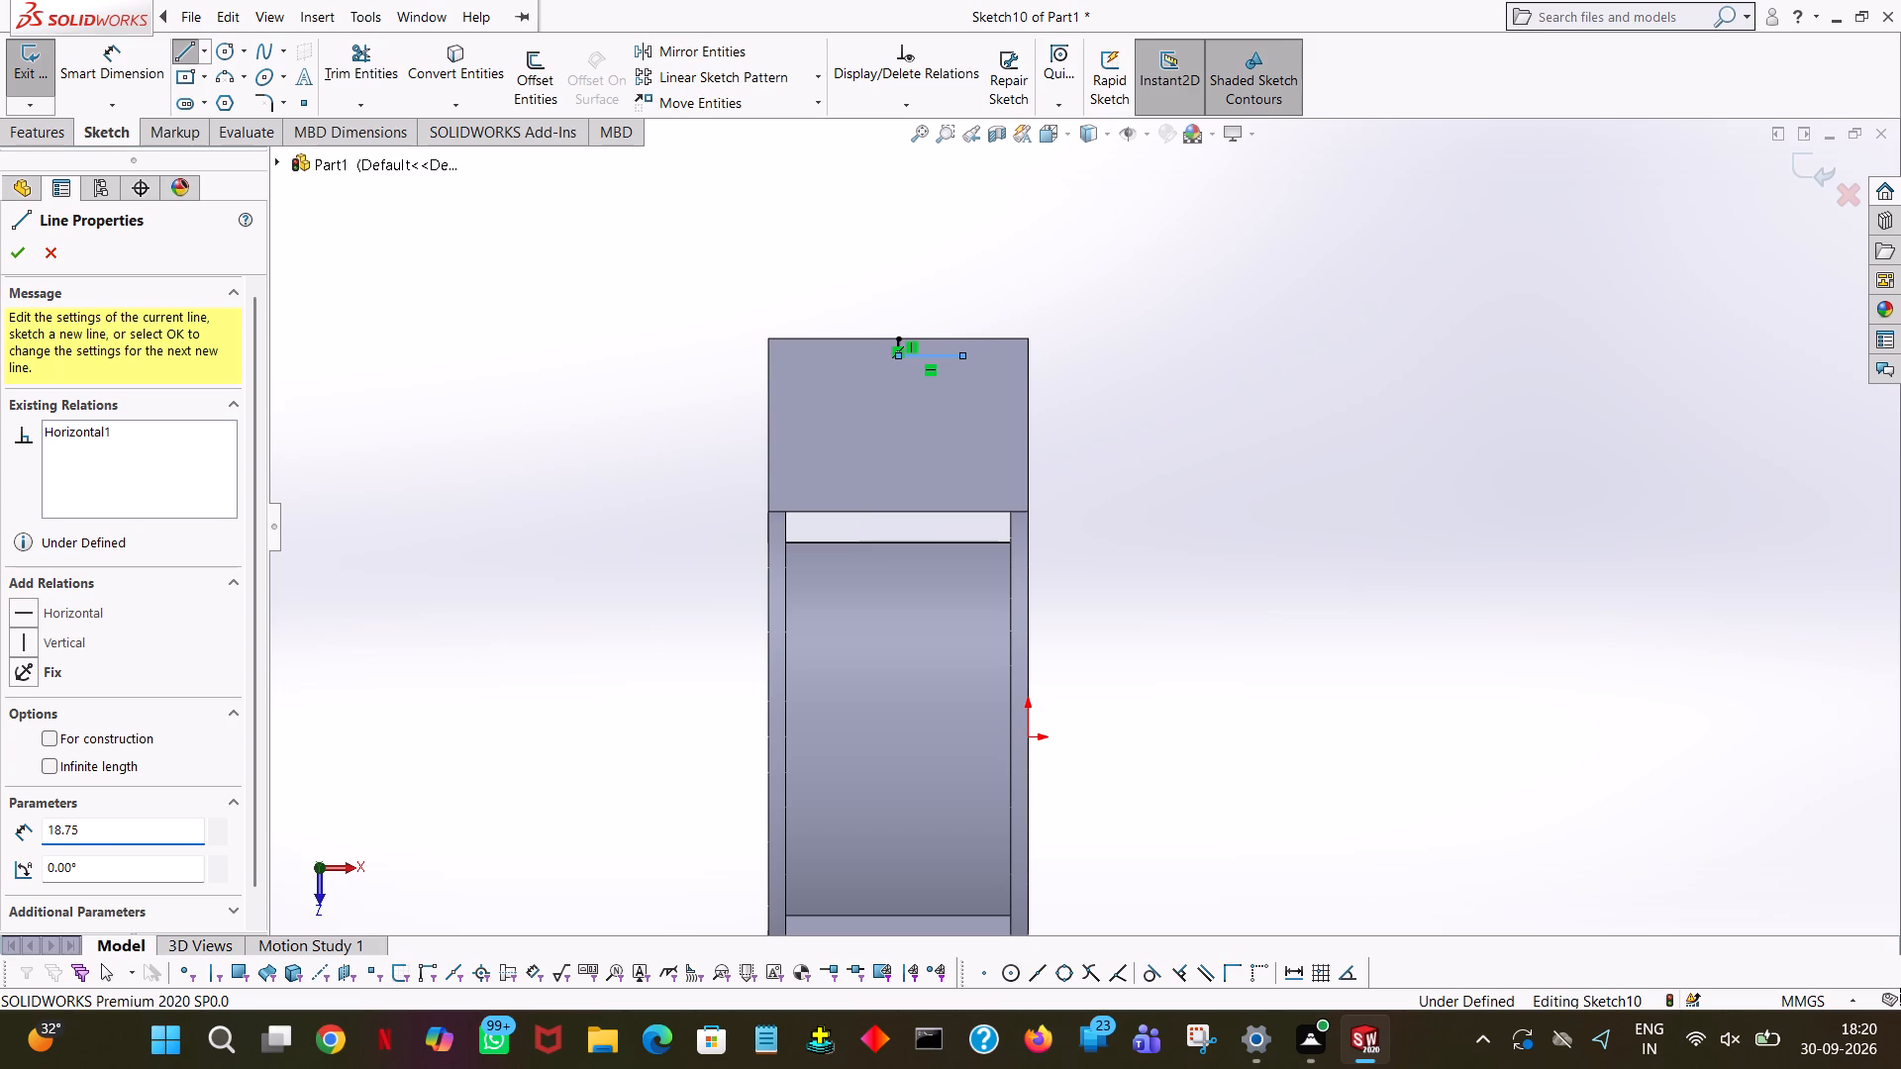
right_click(999, 357)
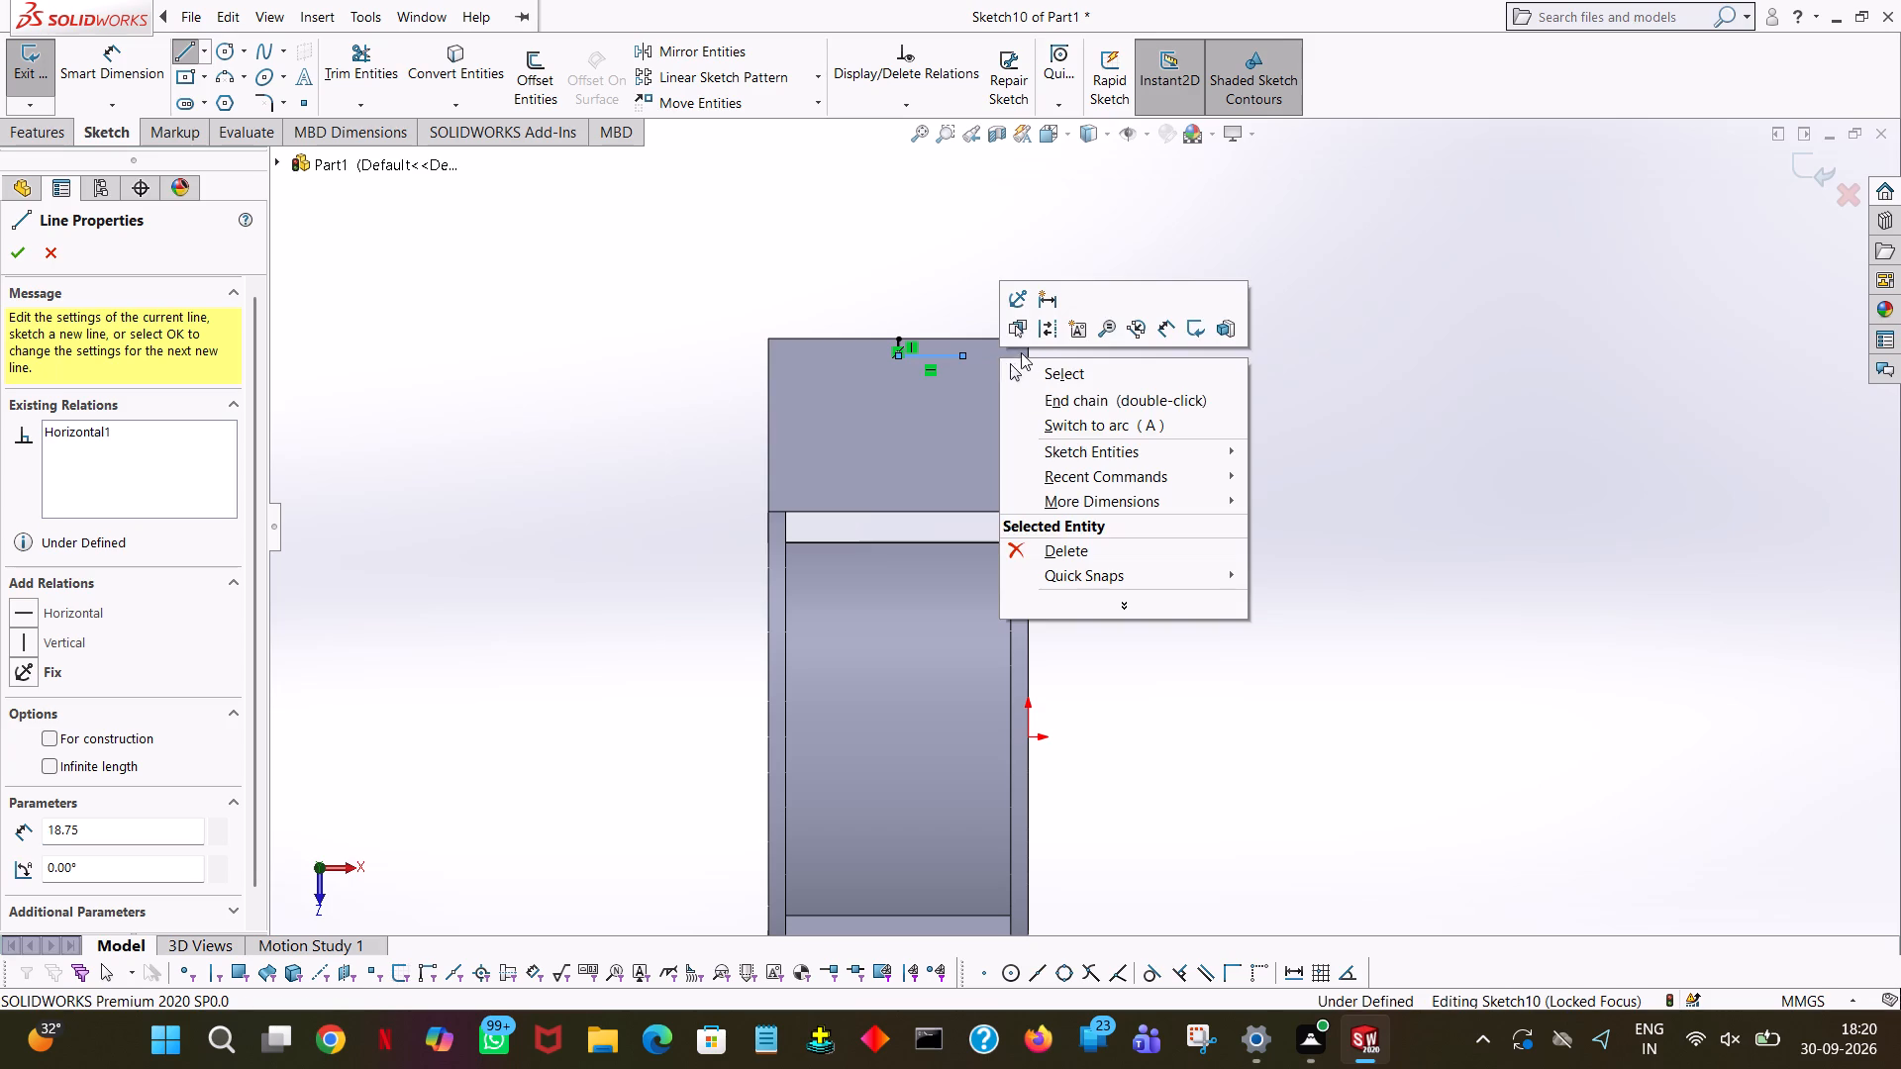
left_click(1049, 365)
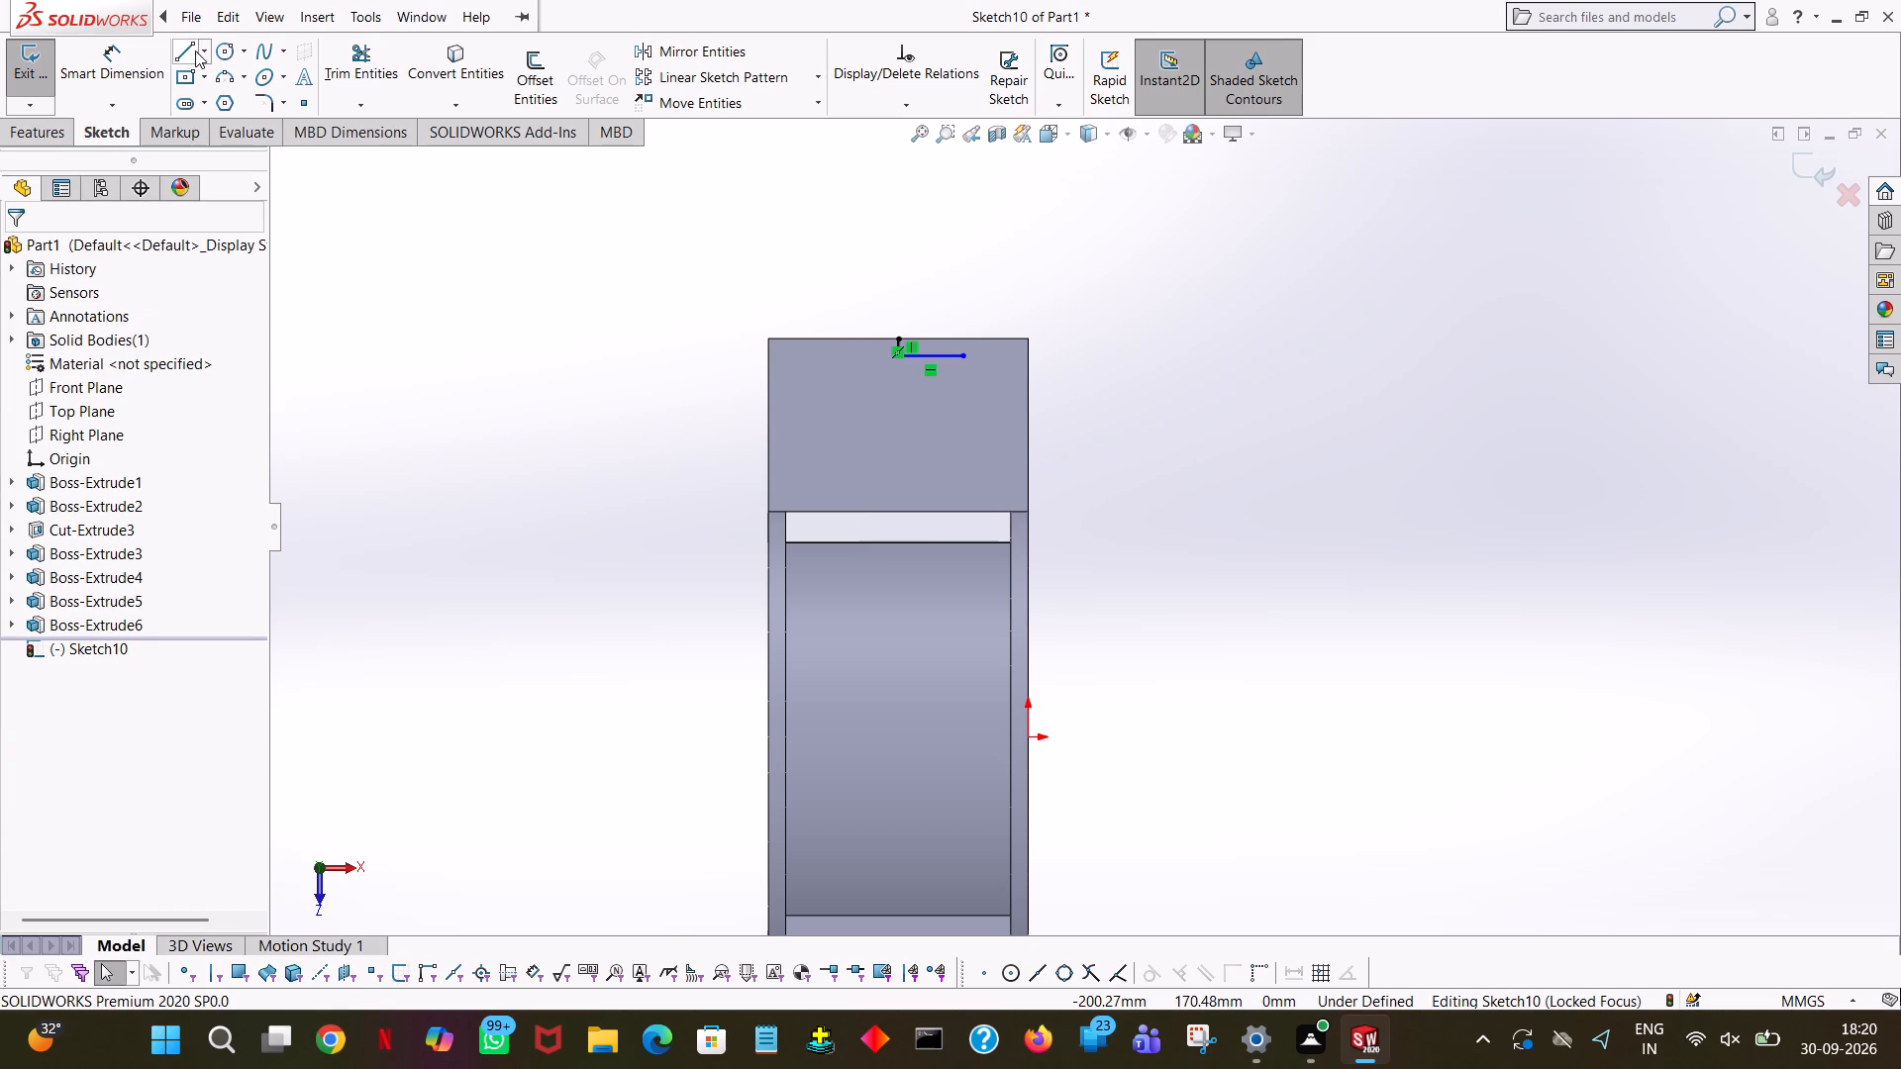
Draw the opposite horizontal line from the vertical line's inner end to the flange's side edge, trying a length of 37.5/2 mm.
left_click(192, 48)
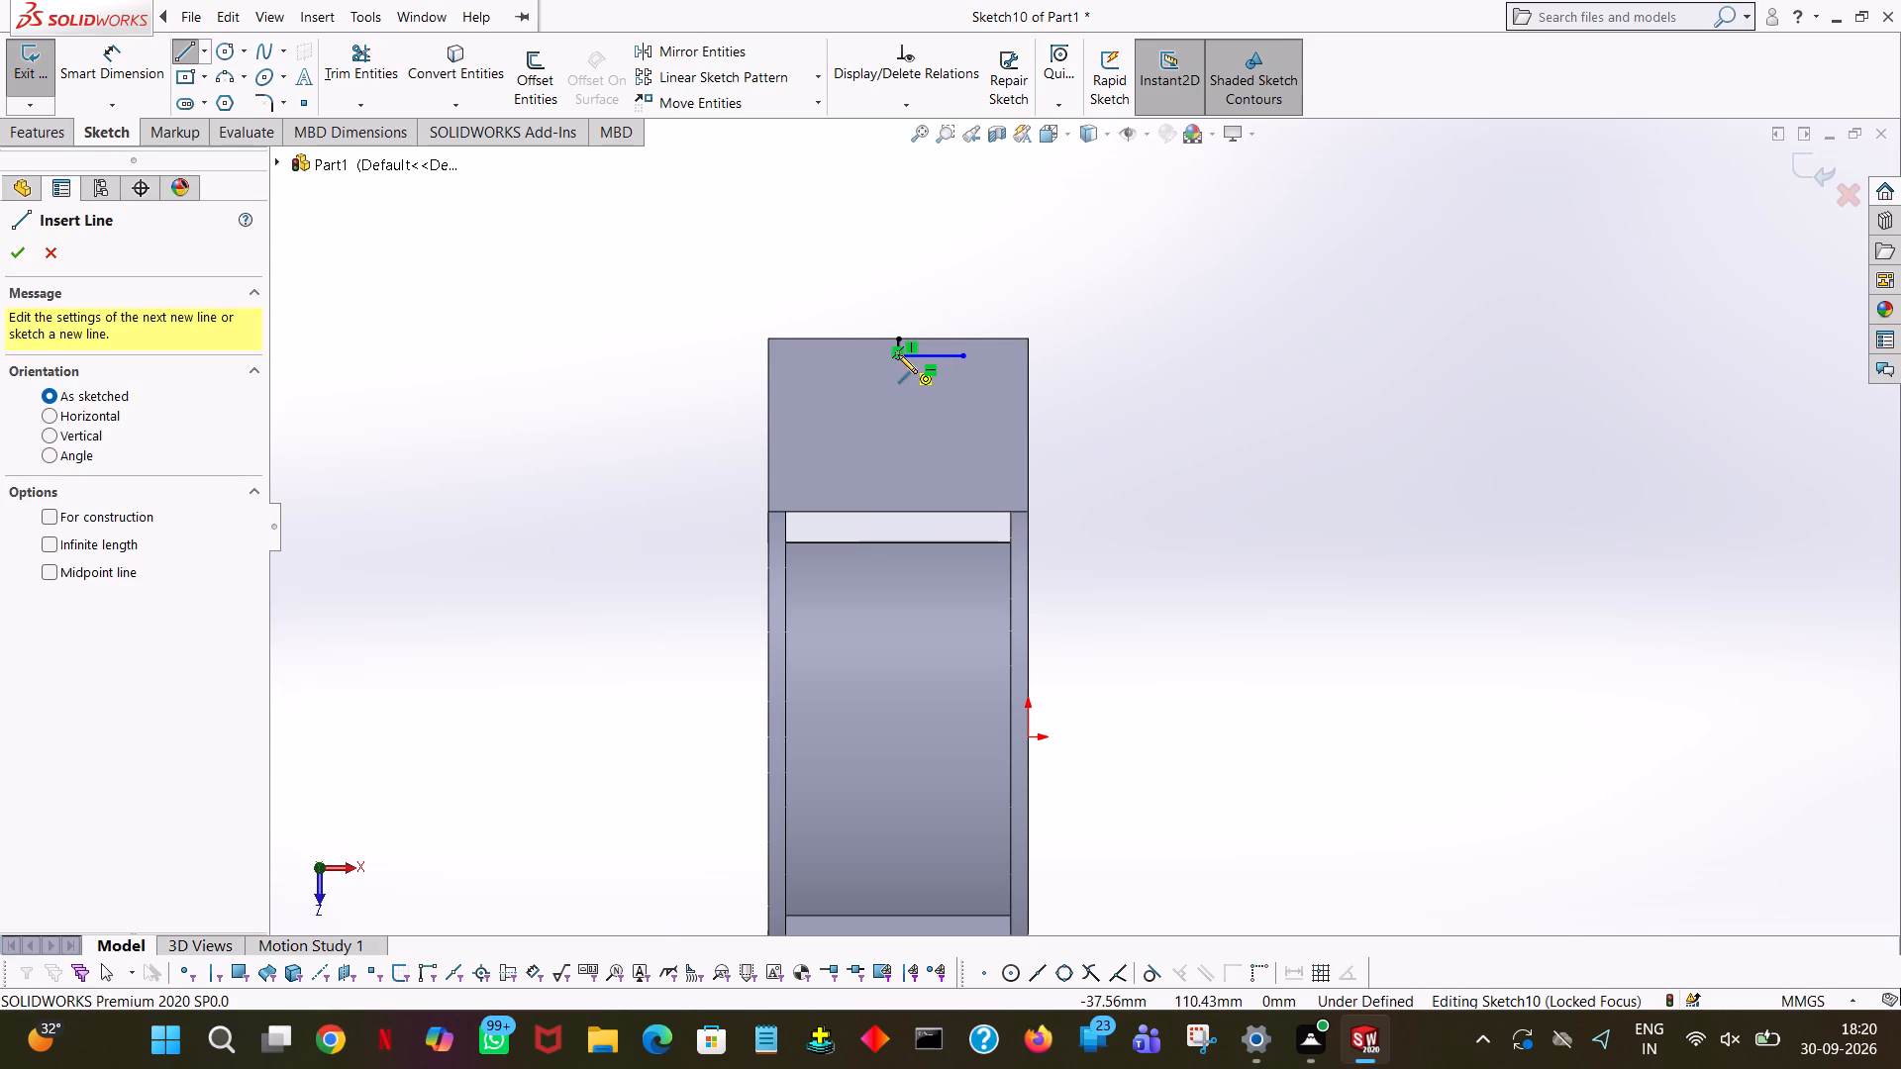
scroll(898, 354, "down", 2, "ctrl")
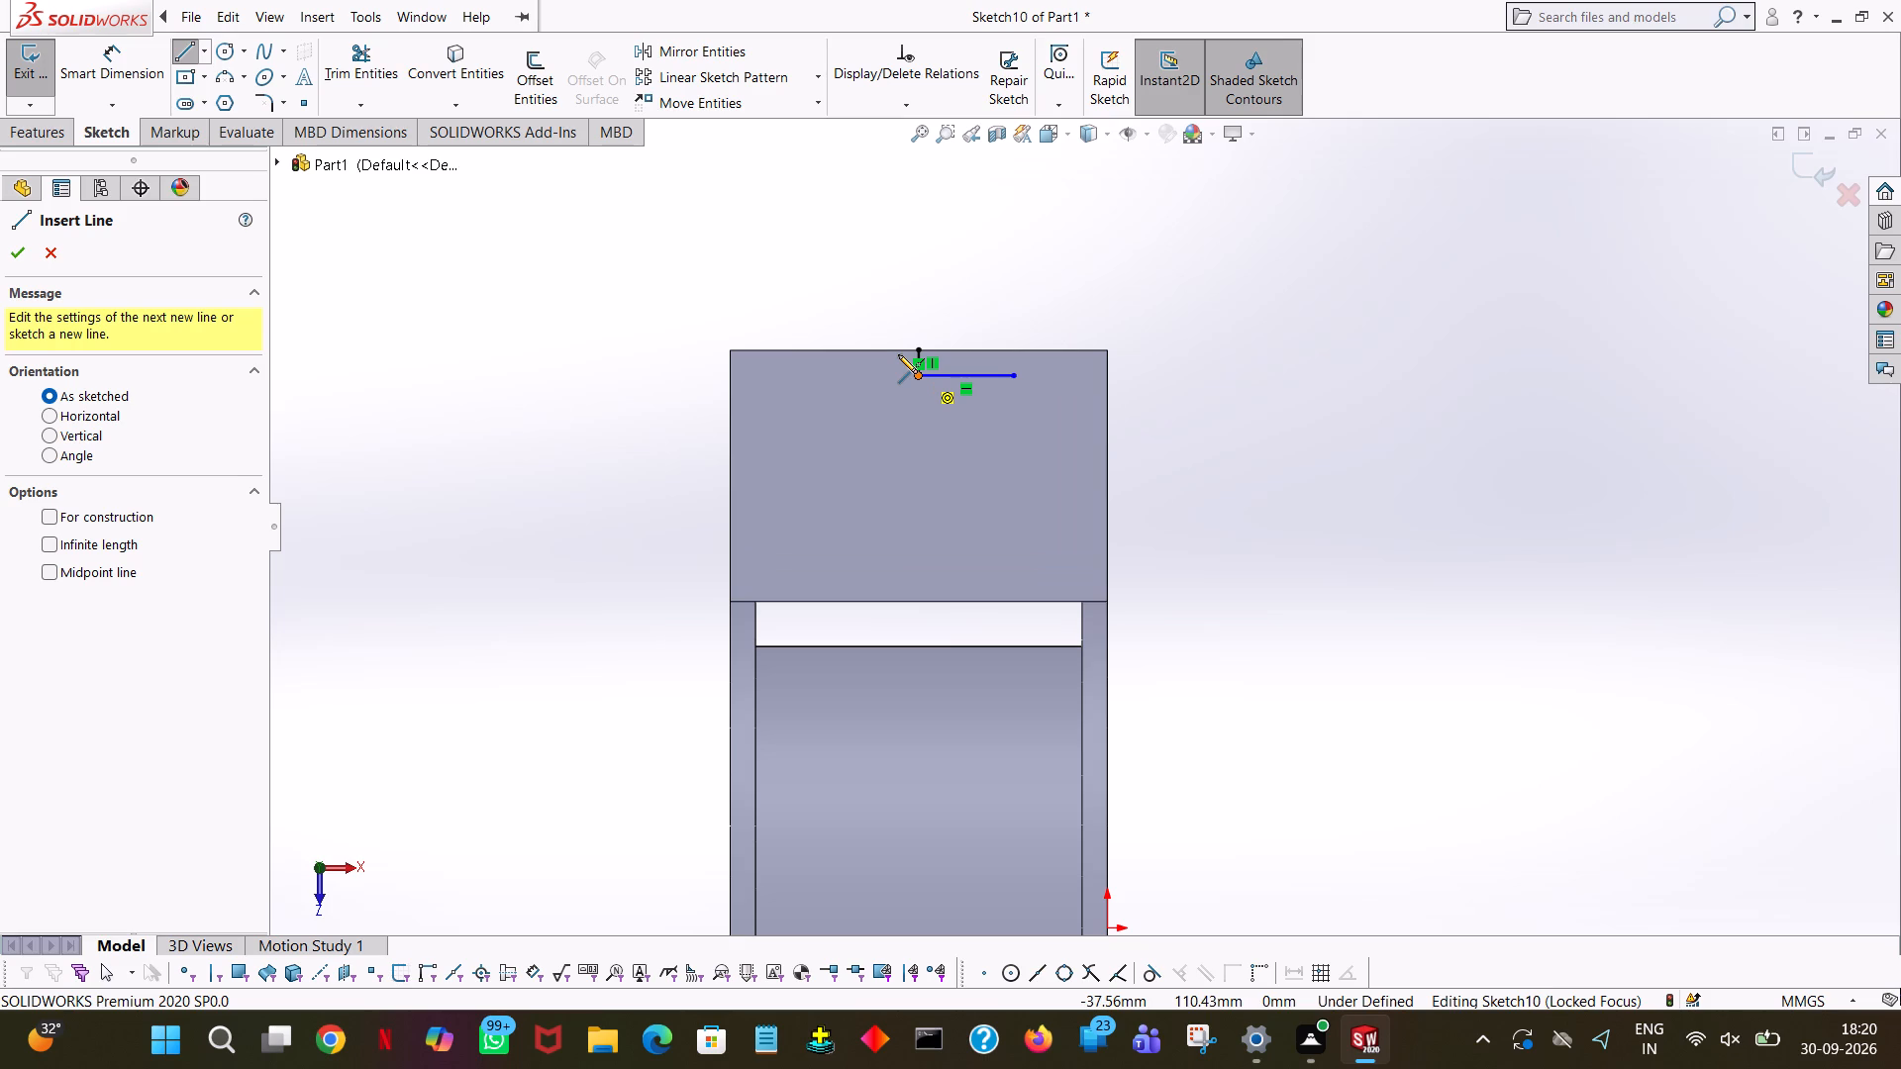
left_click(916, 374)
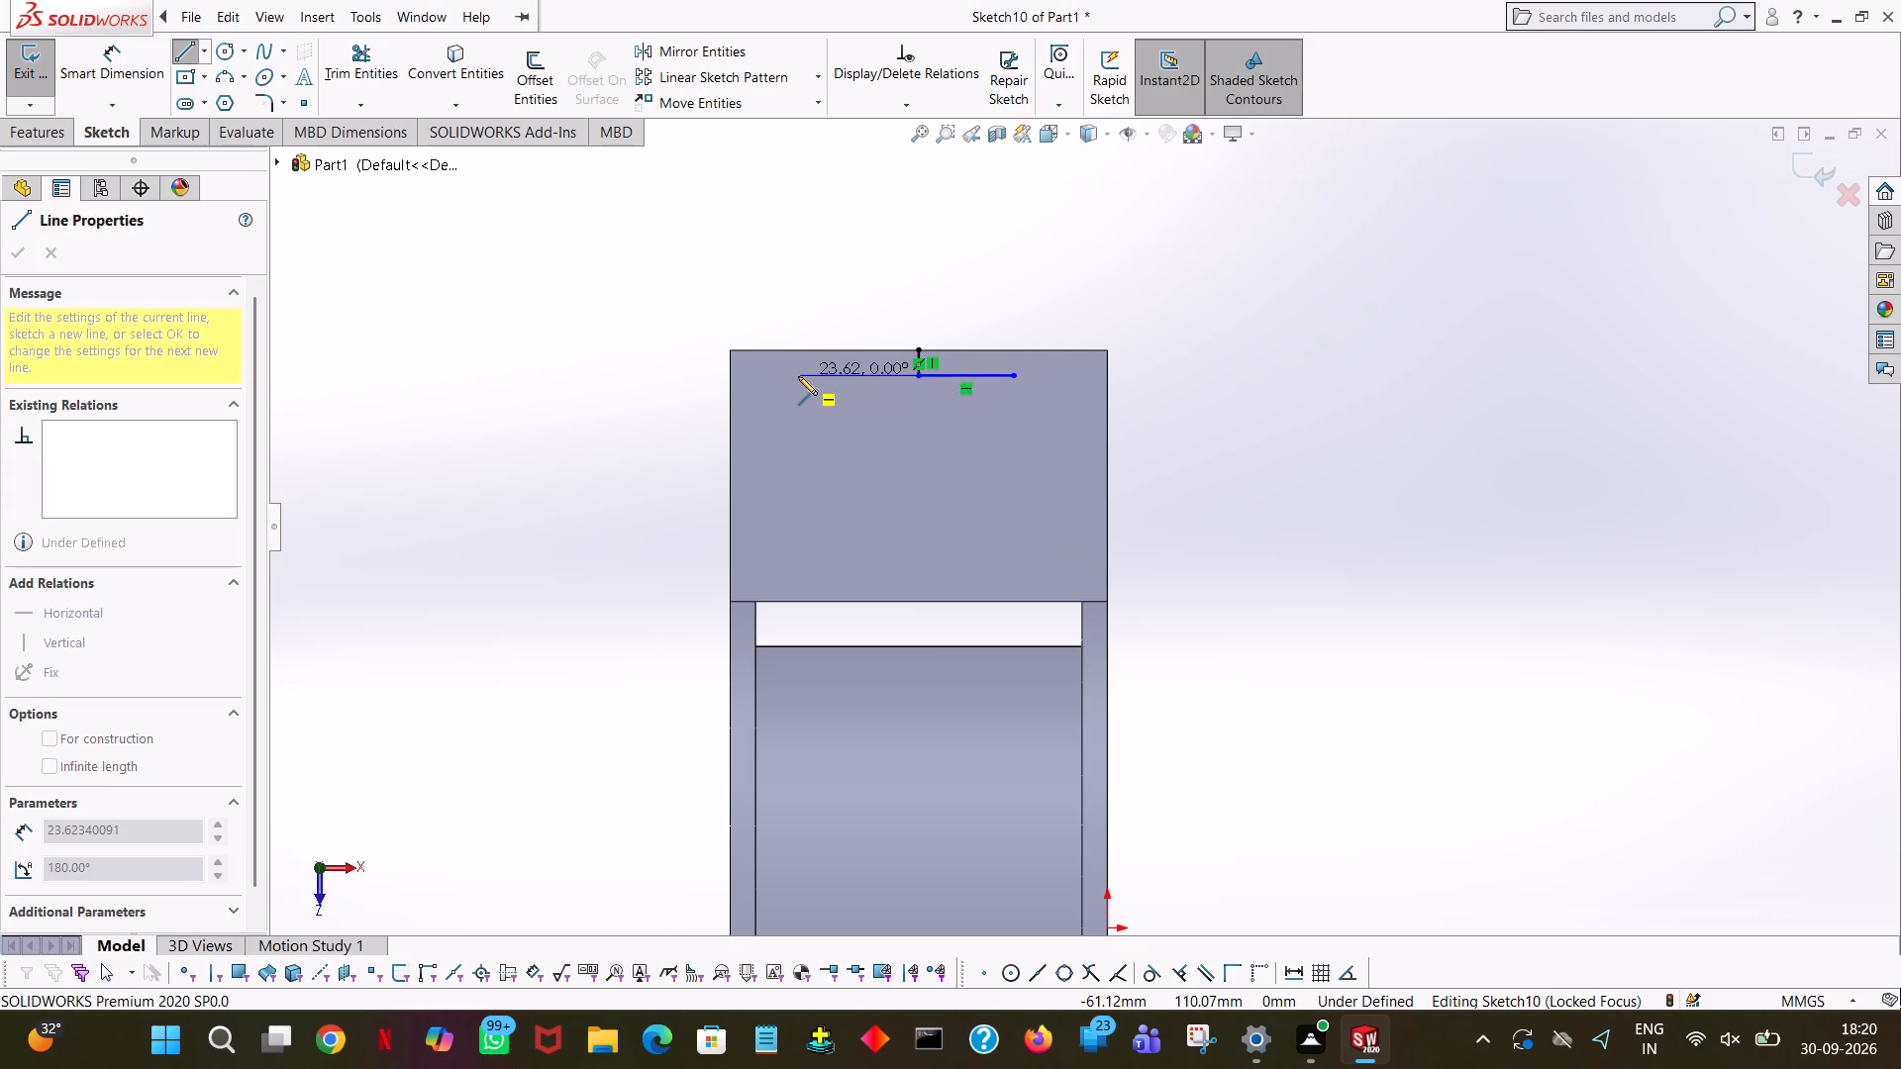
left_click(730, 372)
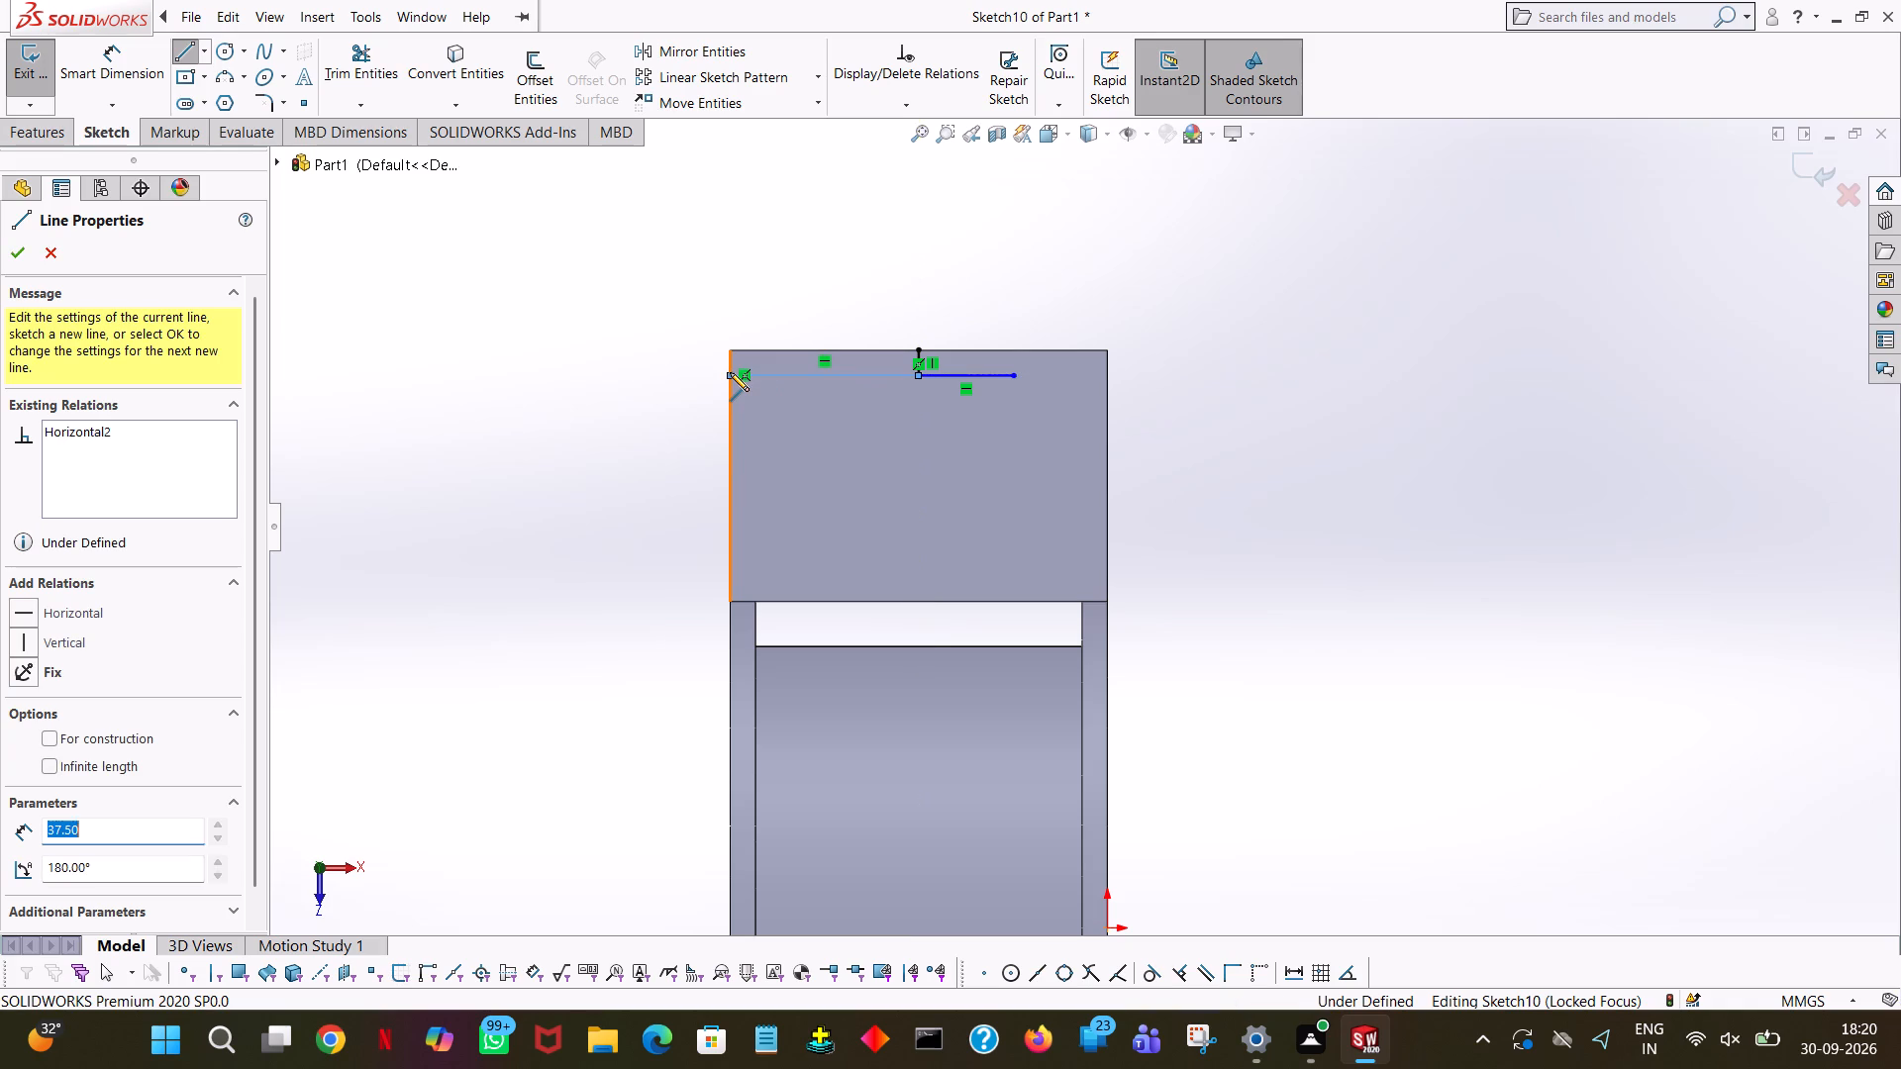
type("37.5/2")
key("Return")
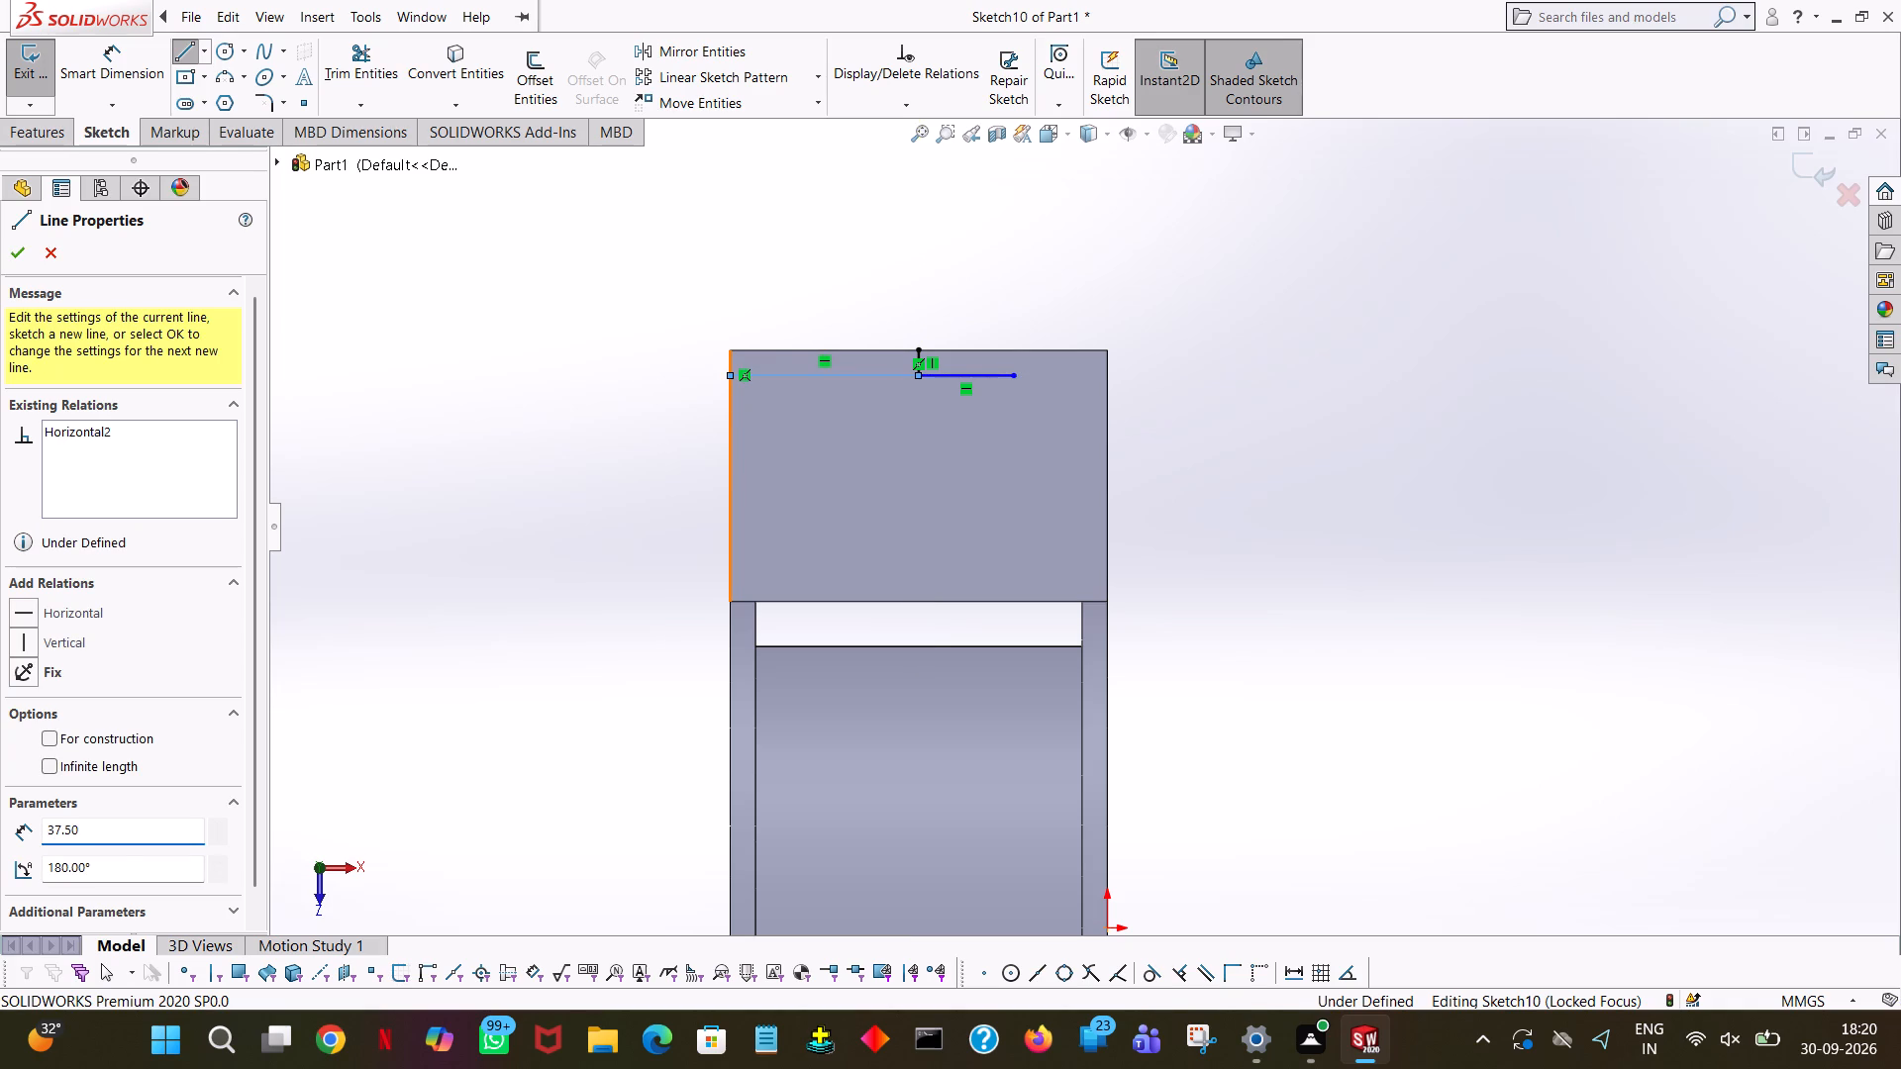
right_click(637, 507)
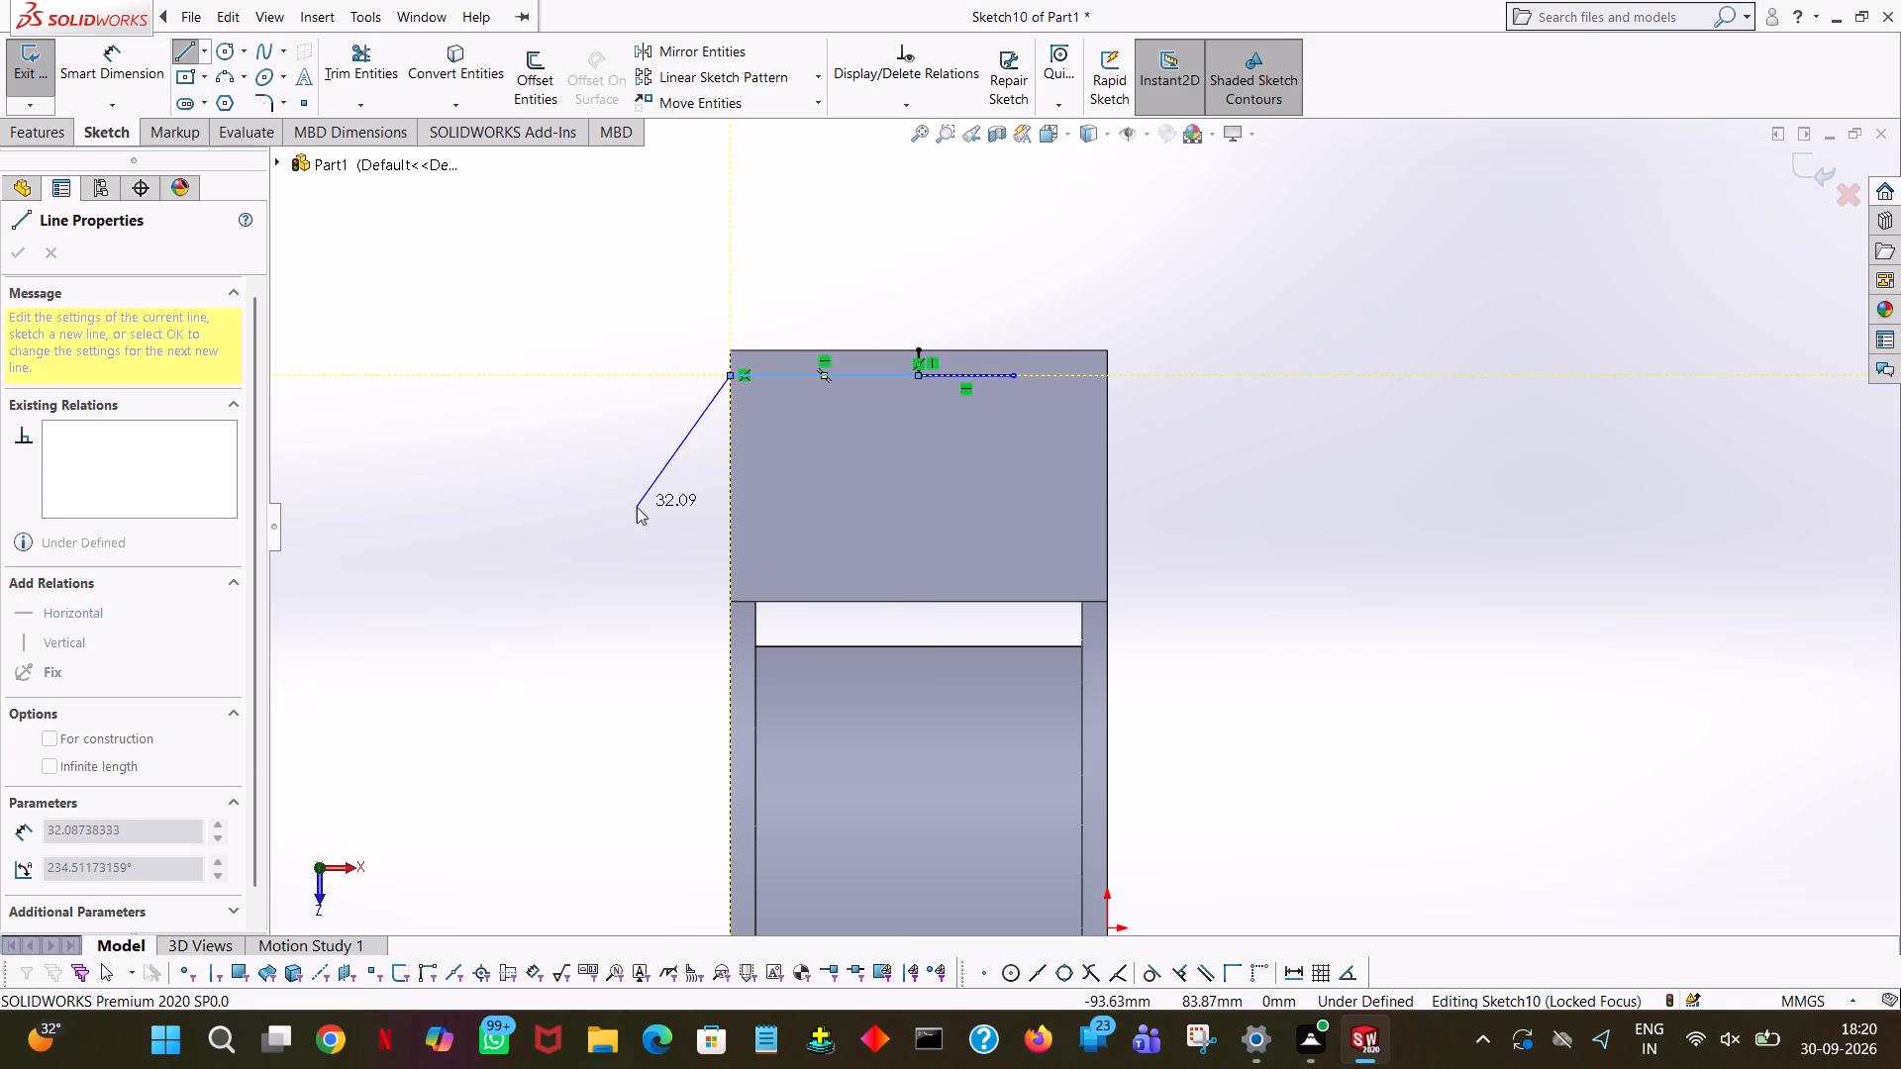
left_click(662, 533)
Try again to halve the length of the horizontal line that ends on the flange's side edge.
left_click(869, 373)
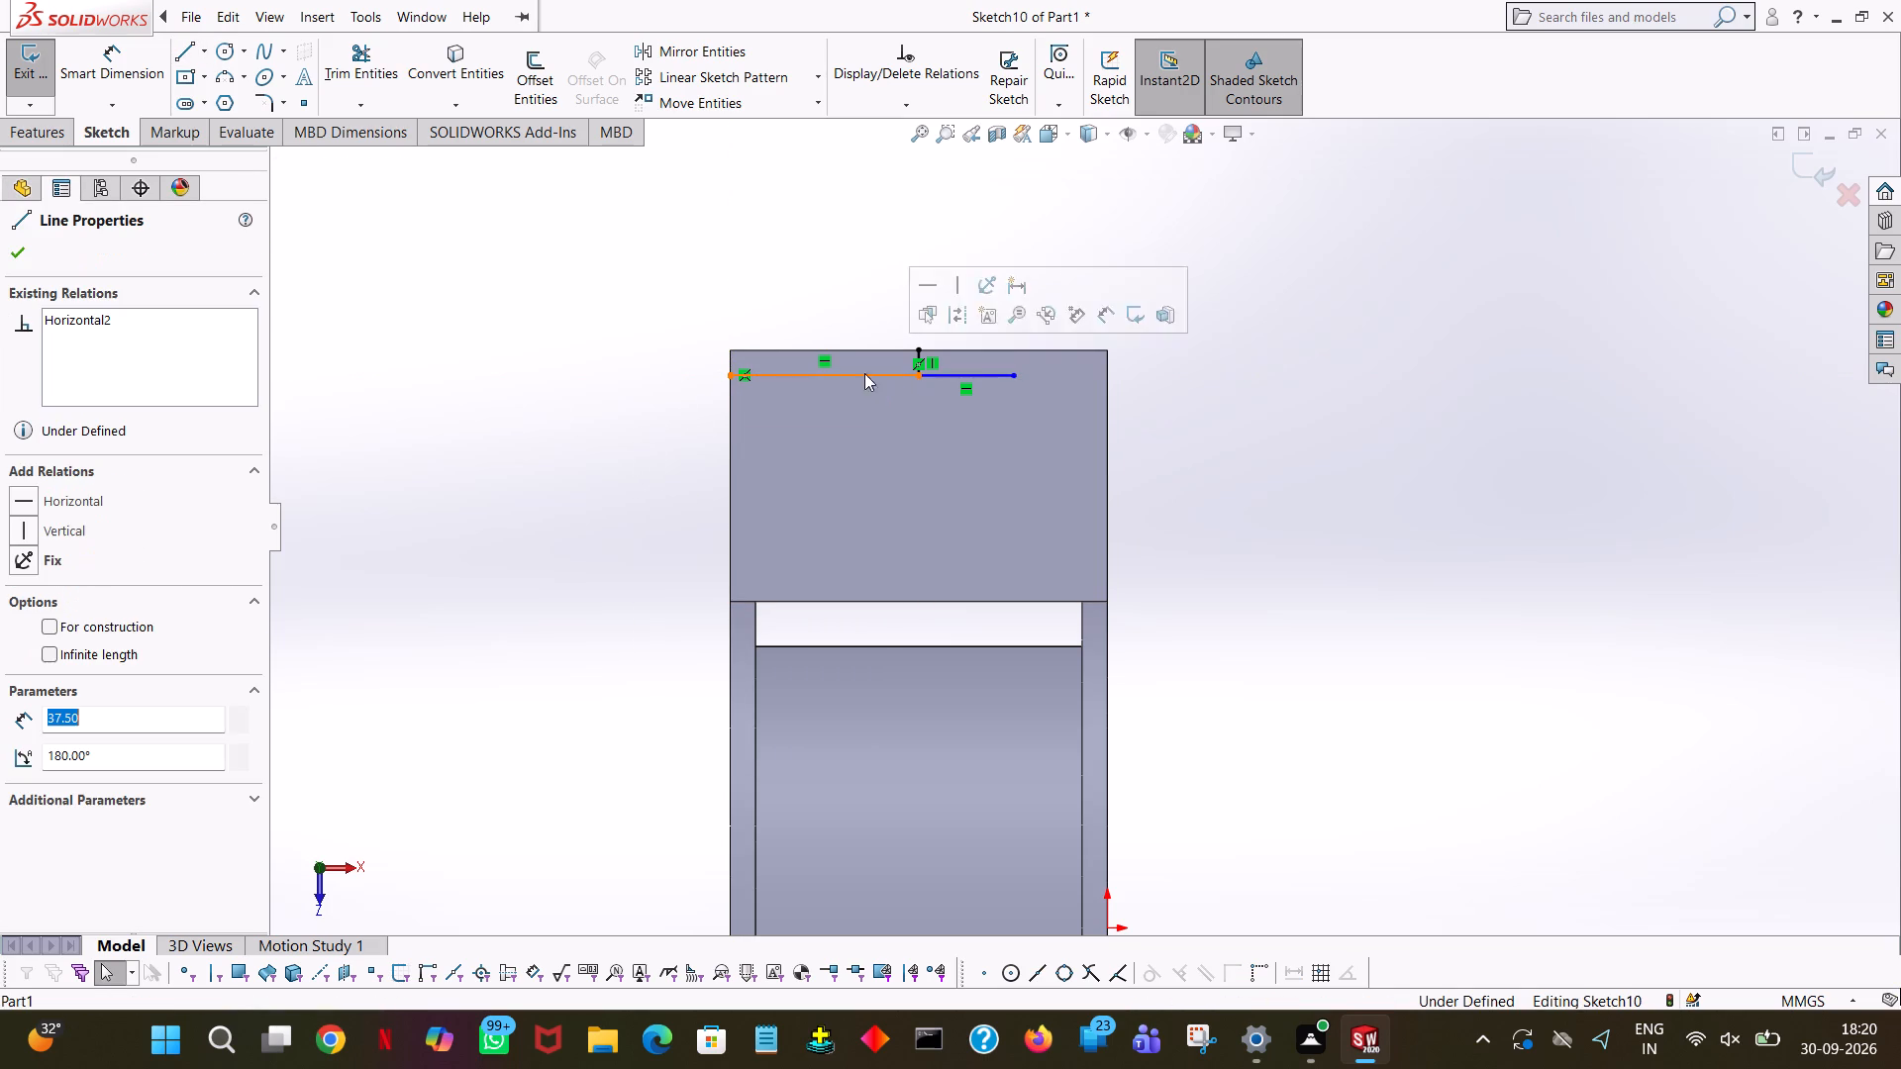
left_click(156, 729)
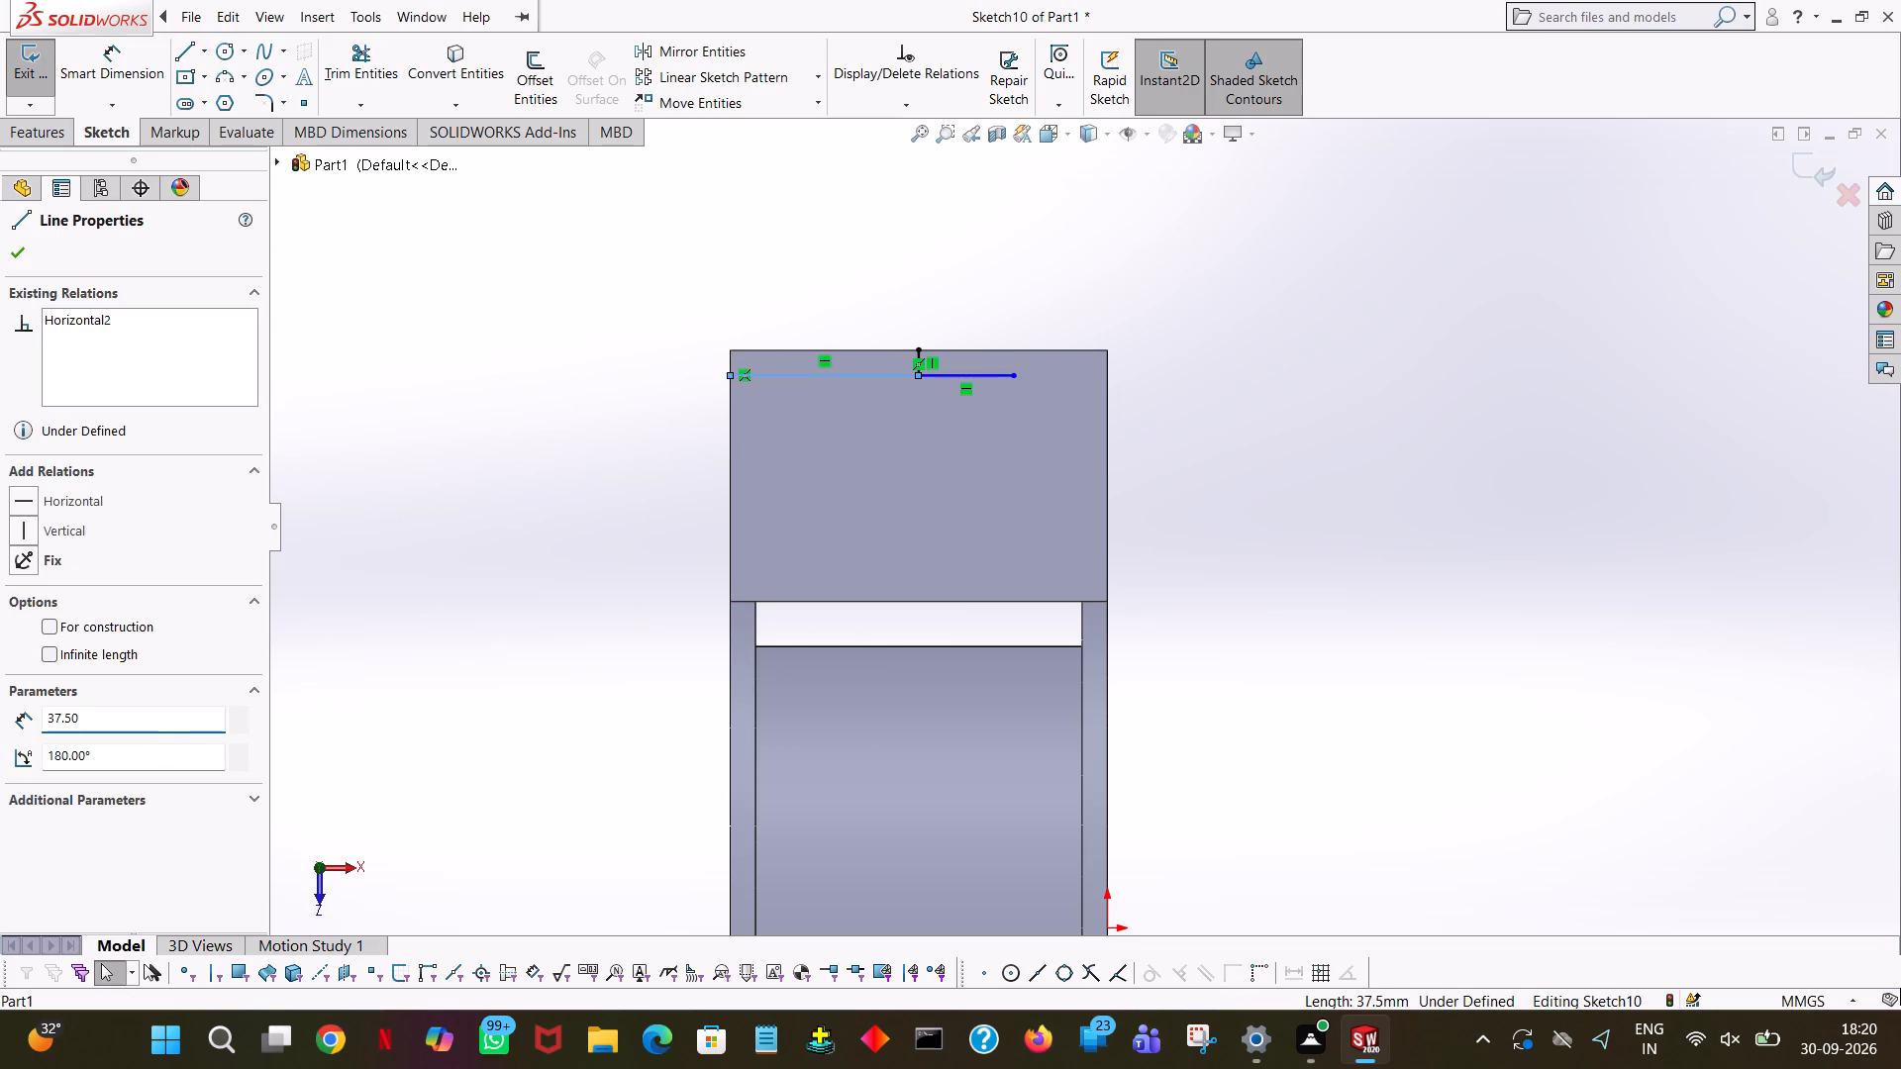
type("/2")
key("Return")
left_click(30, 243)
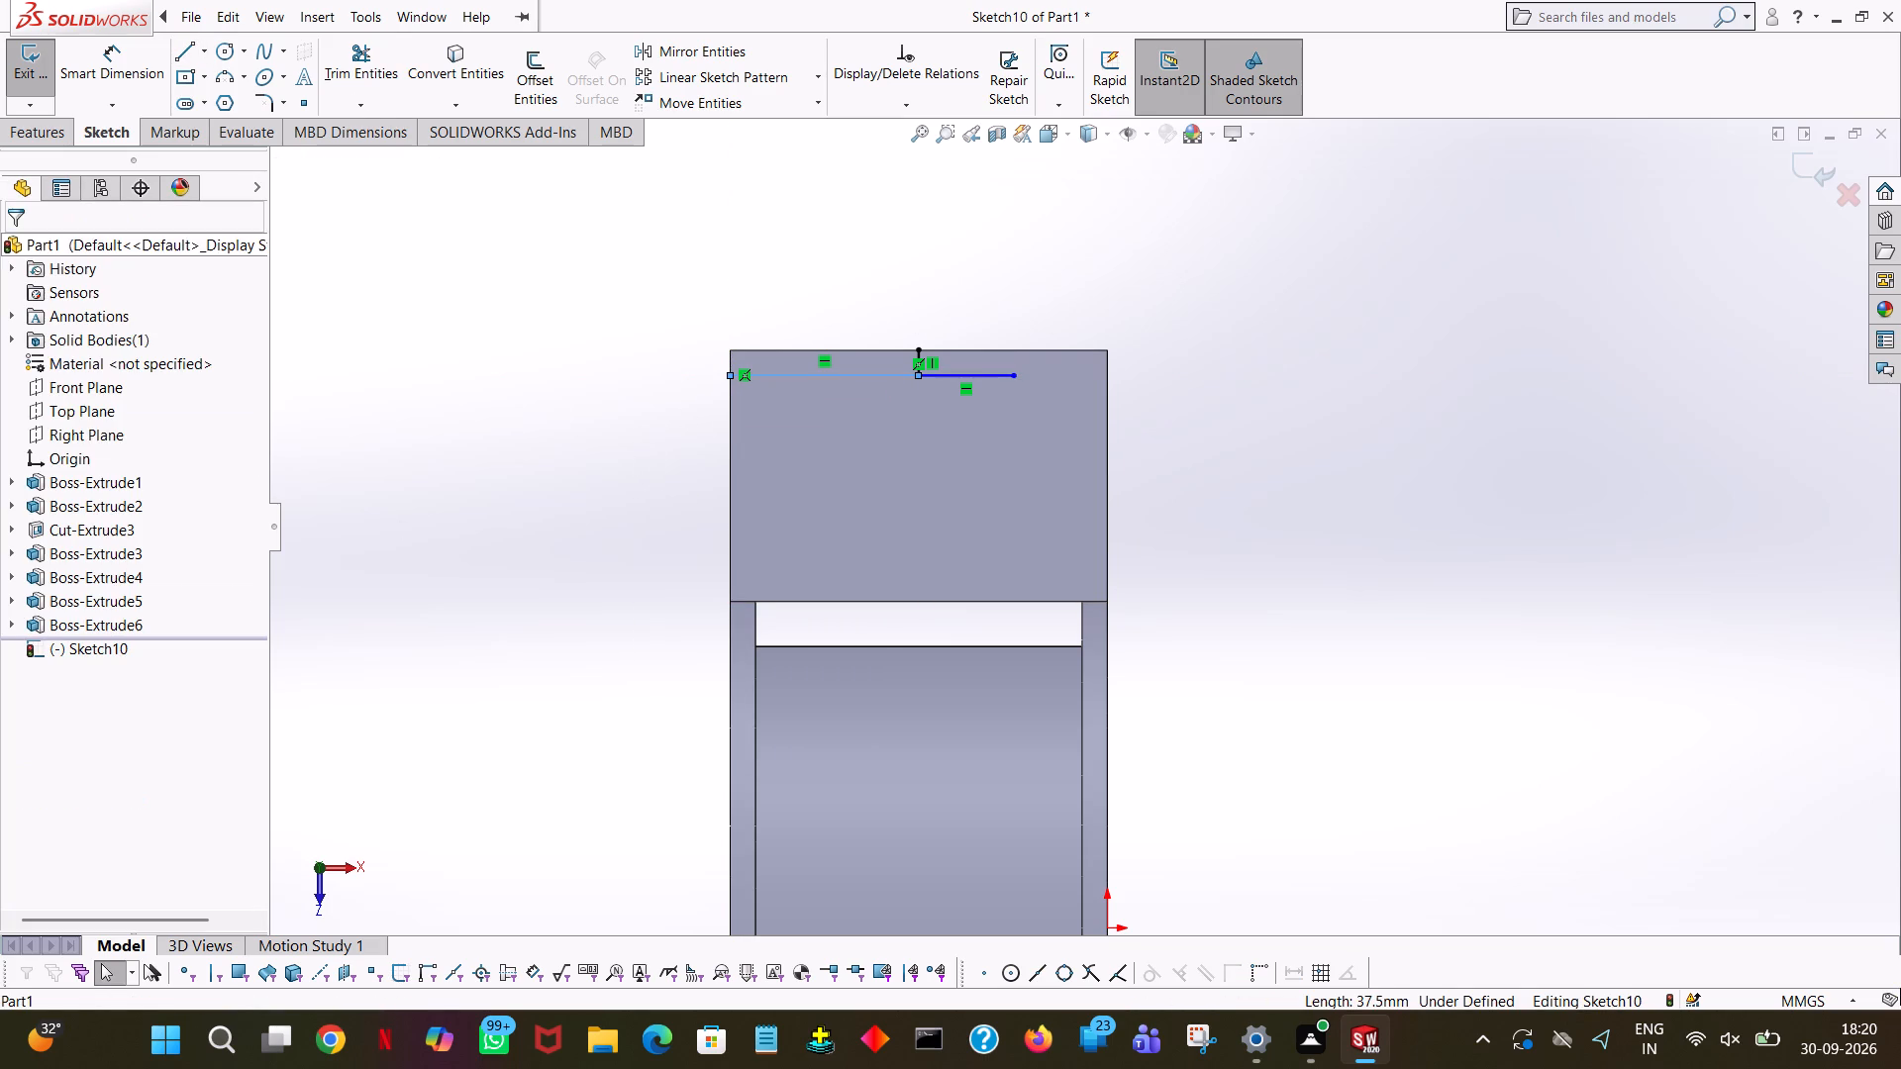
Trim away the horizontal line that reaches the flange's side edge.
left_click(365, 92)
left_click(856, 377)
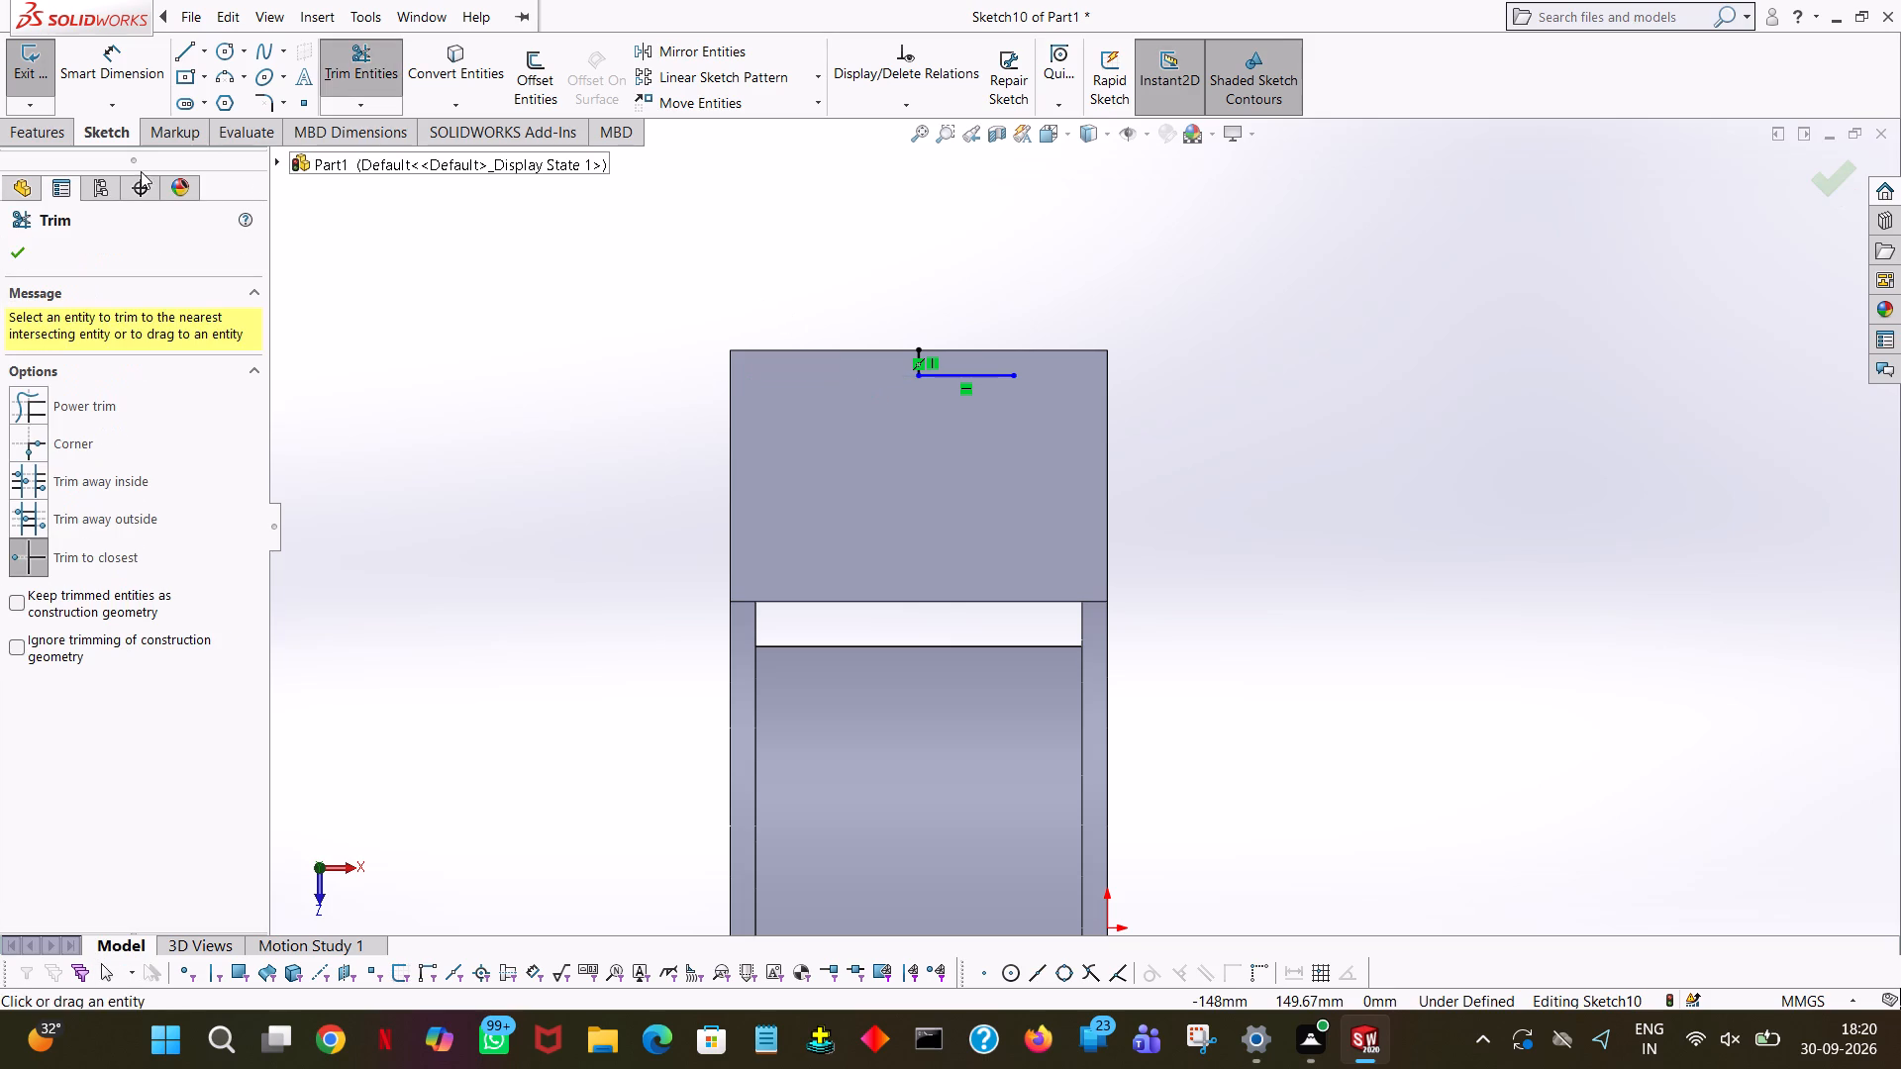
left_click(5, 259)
Draw an 18.75 mm horizontal line from the short vertical line's inner end, away from the origin, and end the chain.
left_click(958, 370)
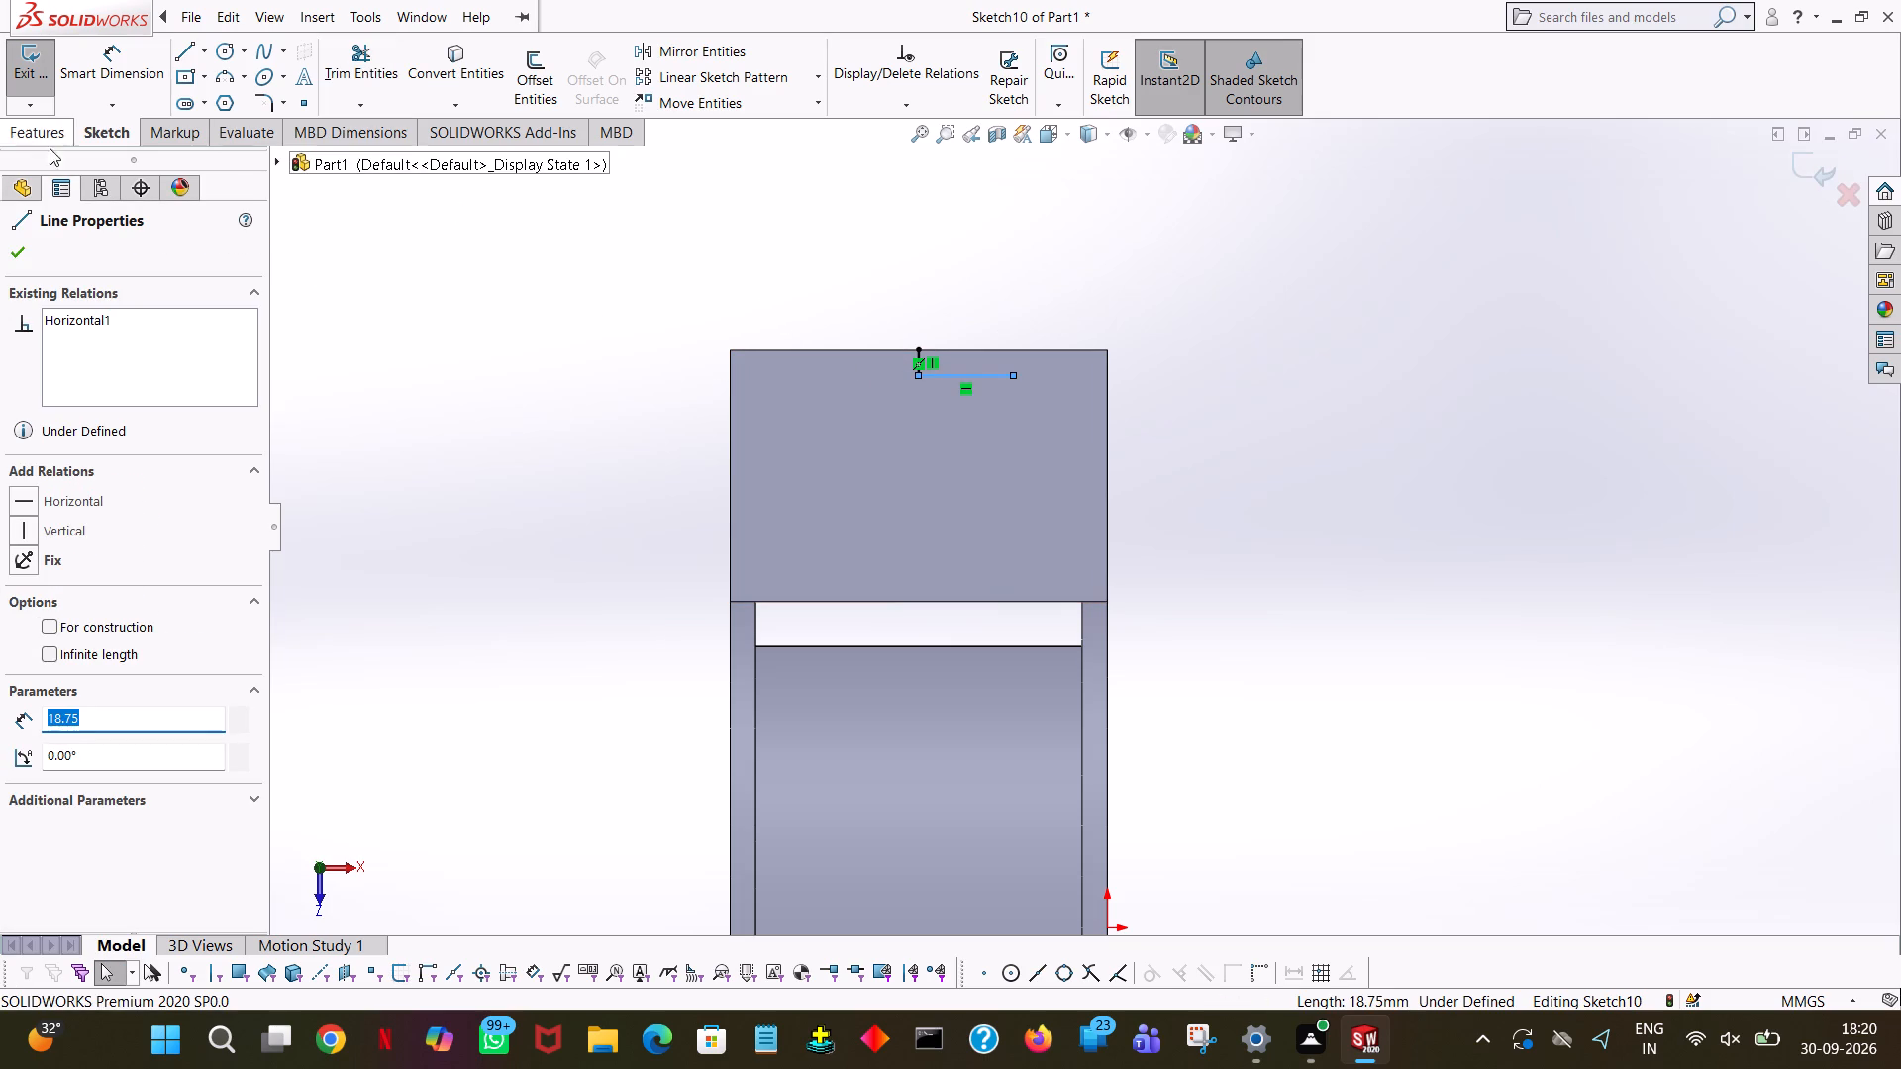
left_click(19, 240)
left_click(182, 53)
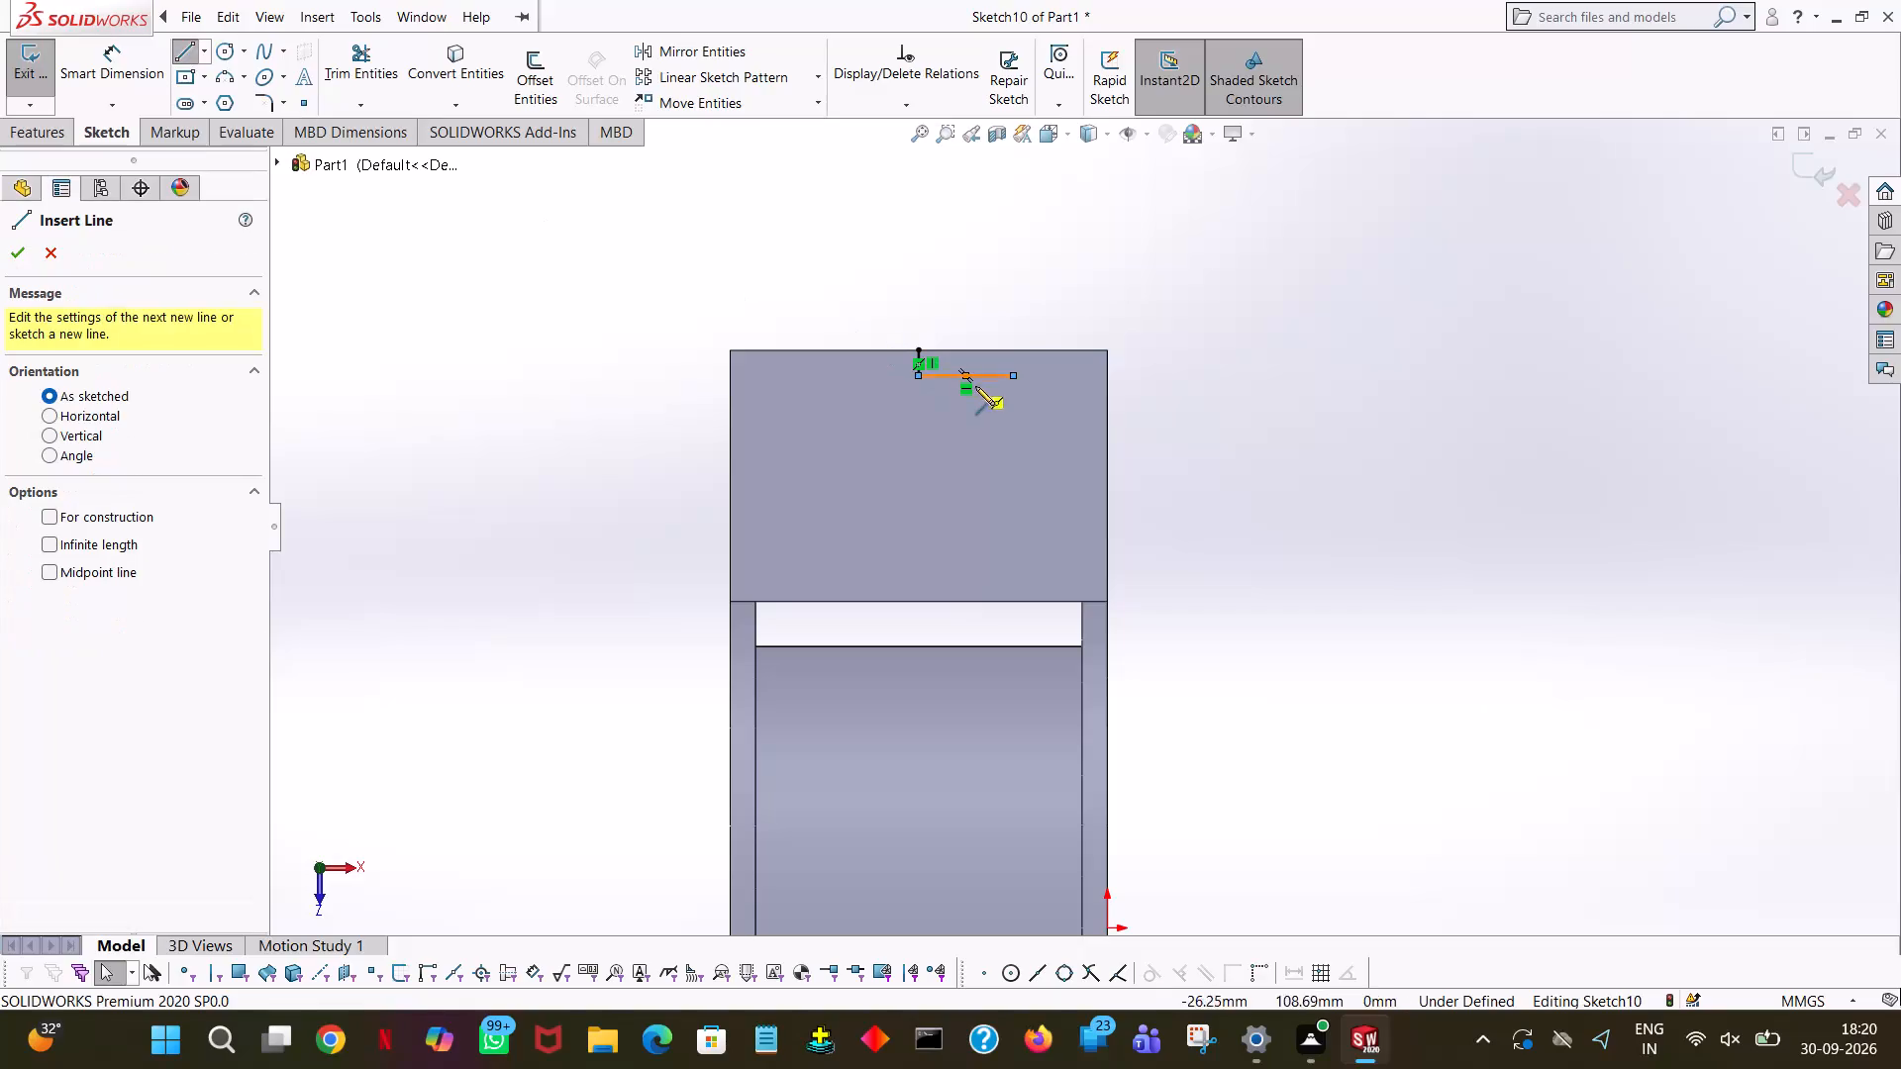
left_click(919, 377)
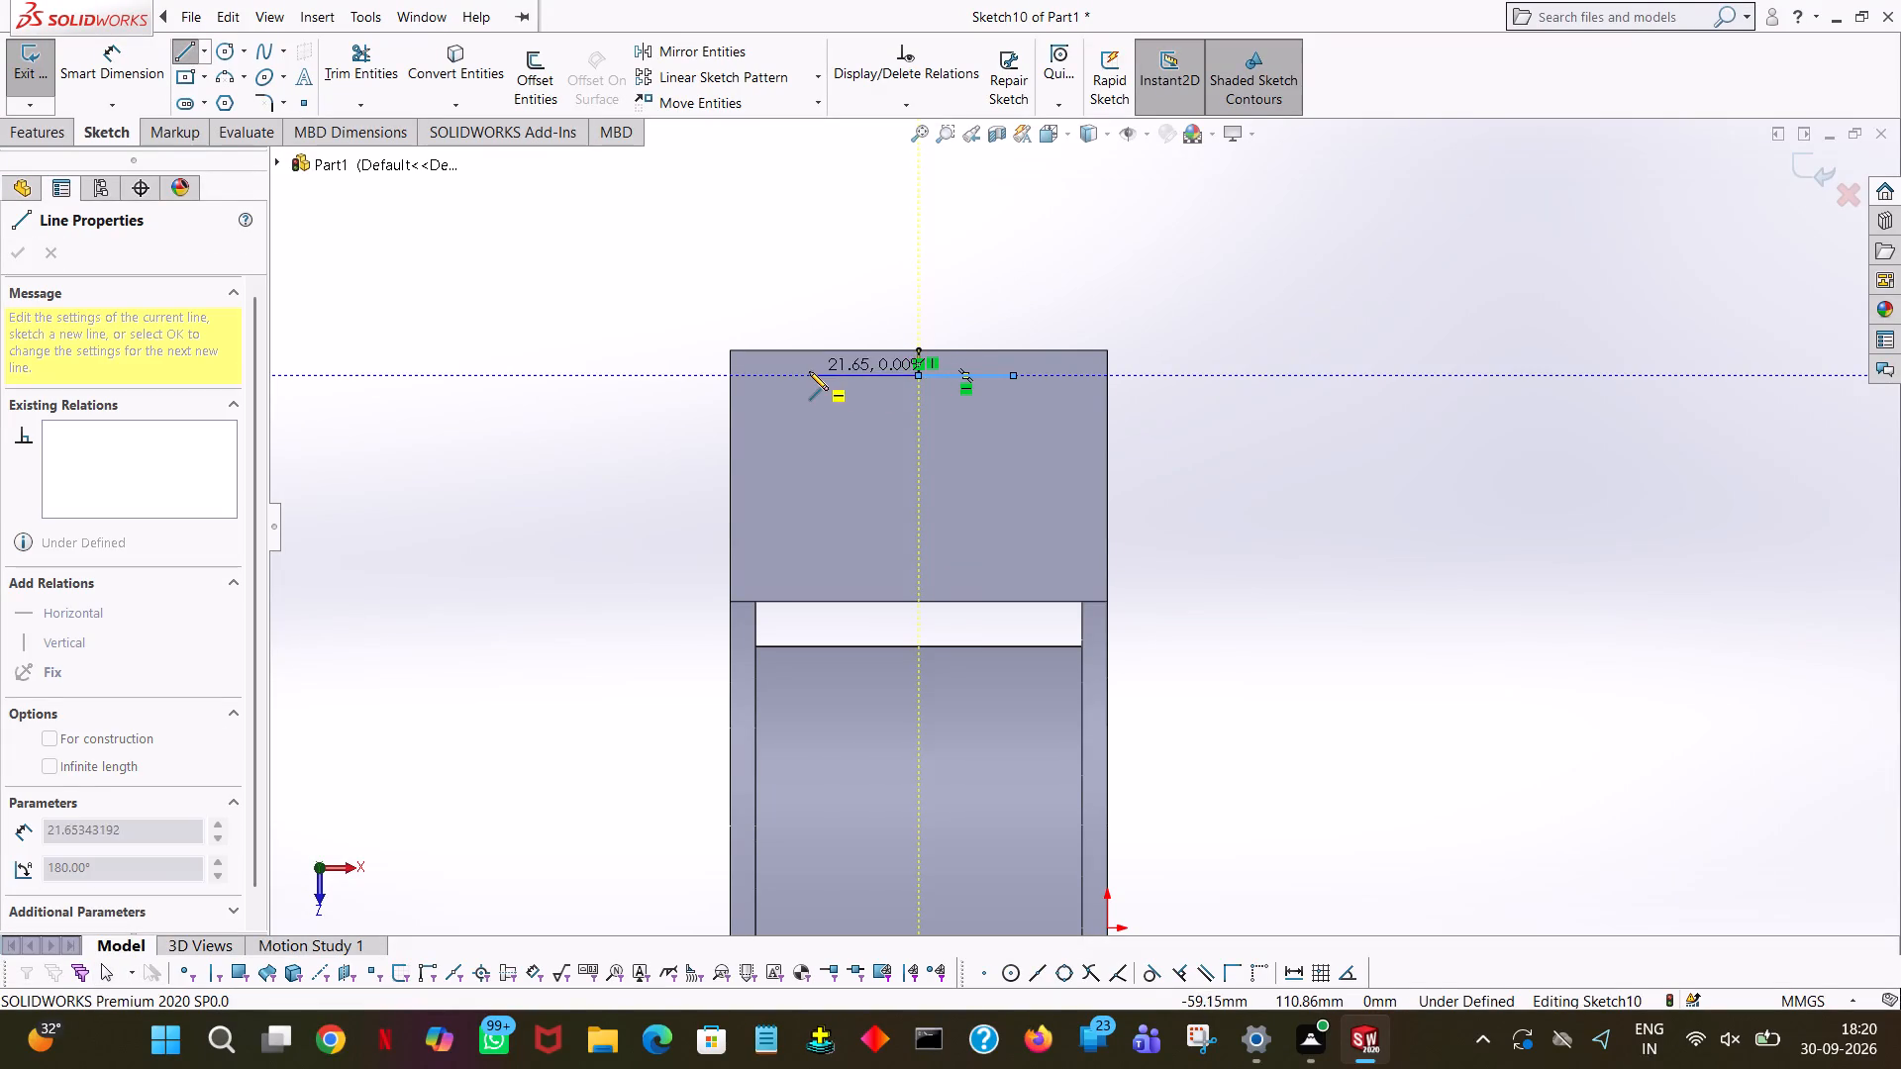
left_click(809, 371)
type("18.75")
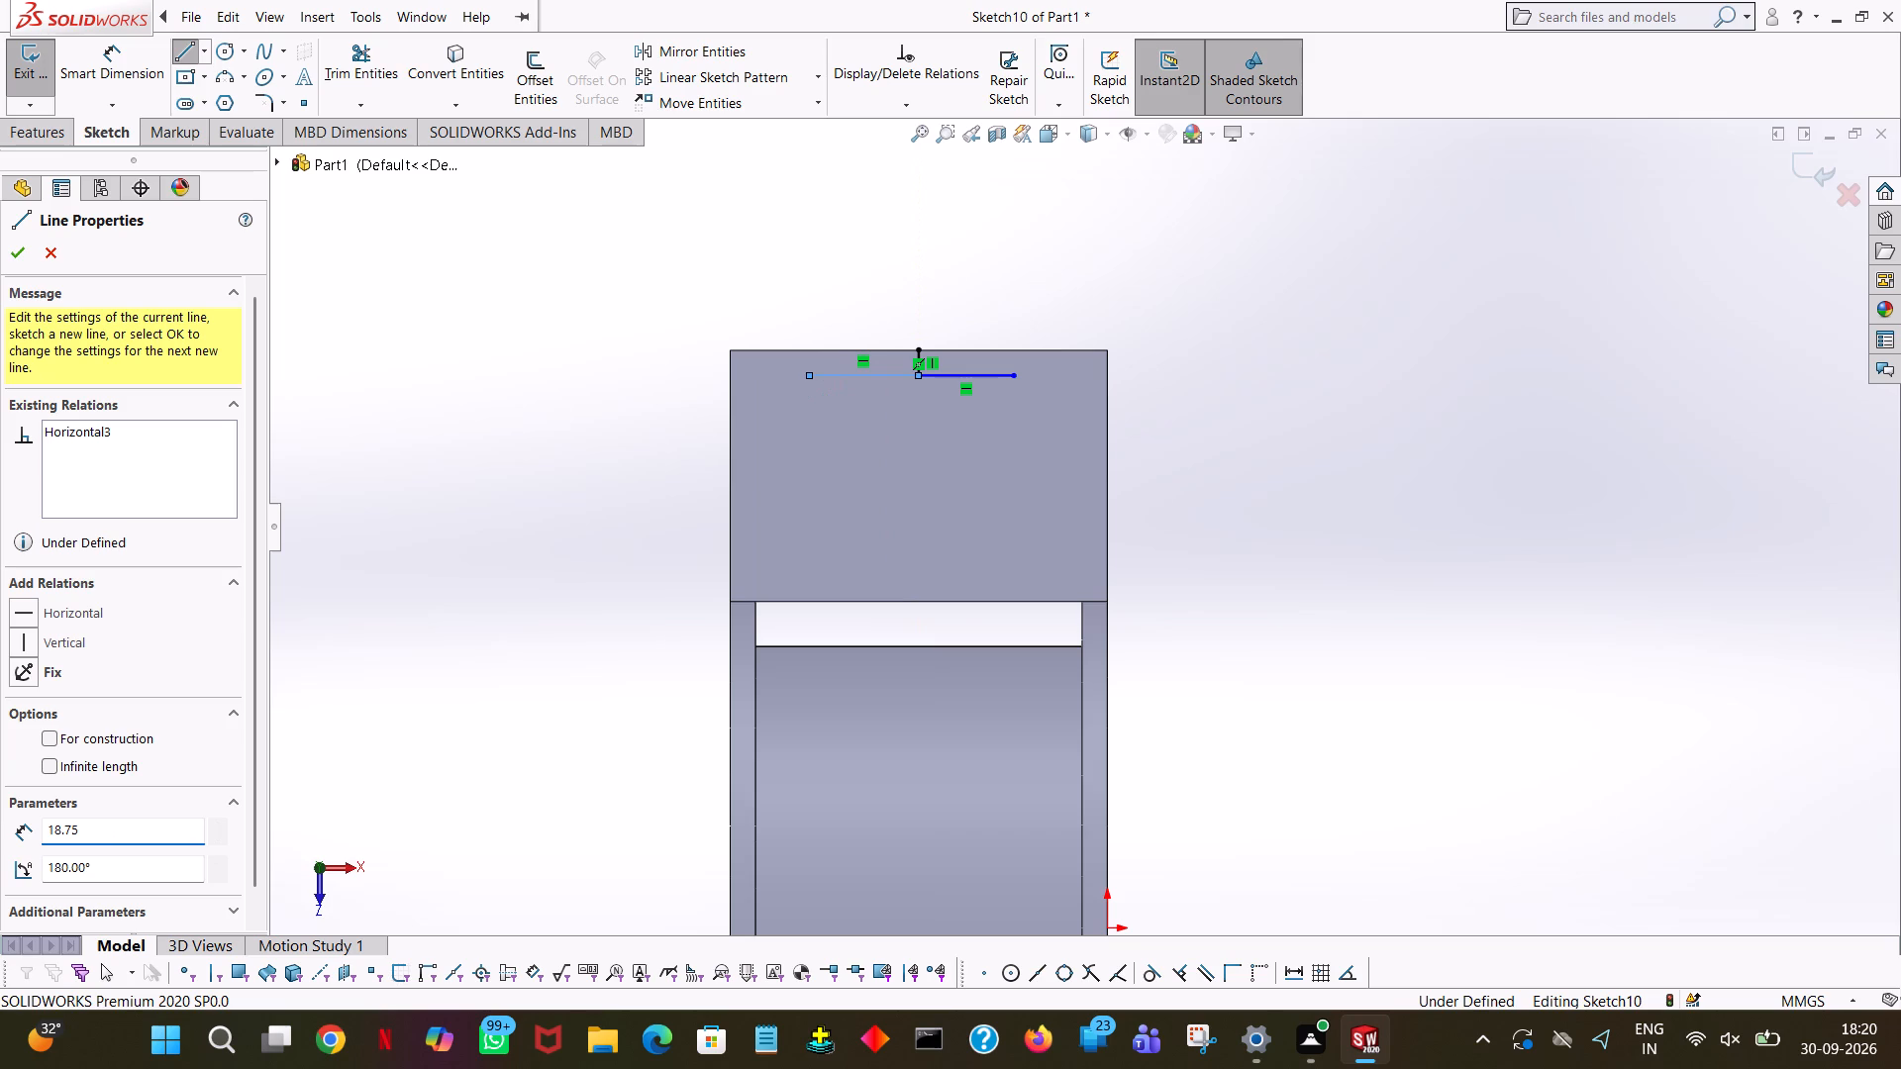
key("Return")
right_click(768, 249)
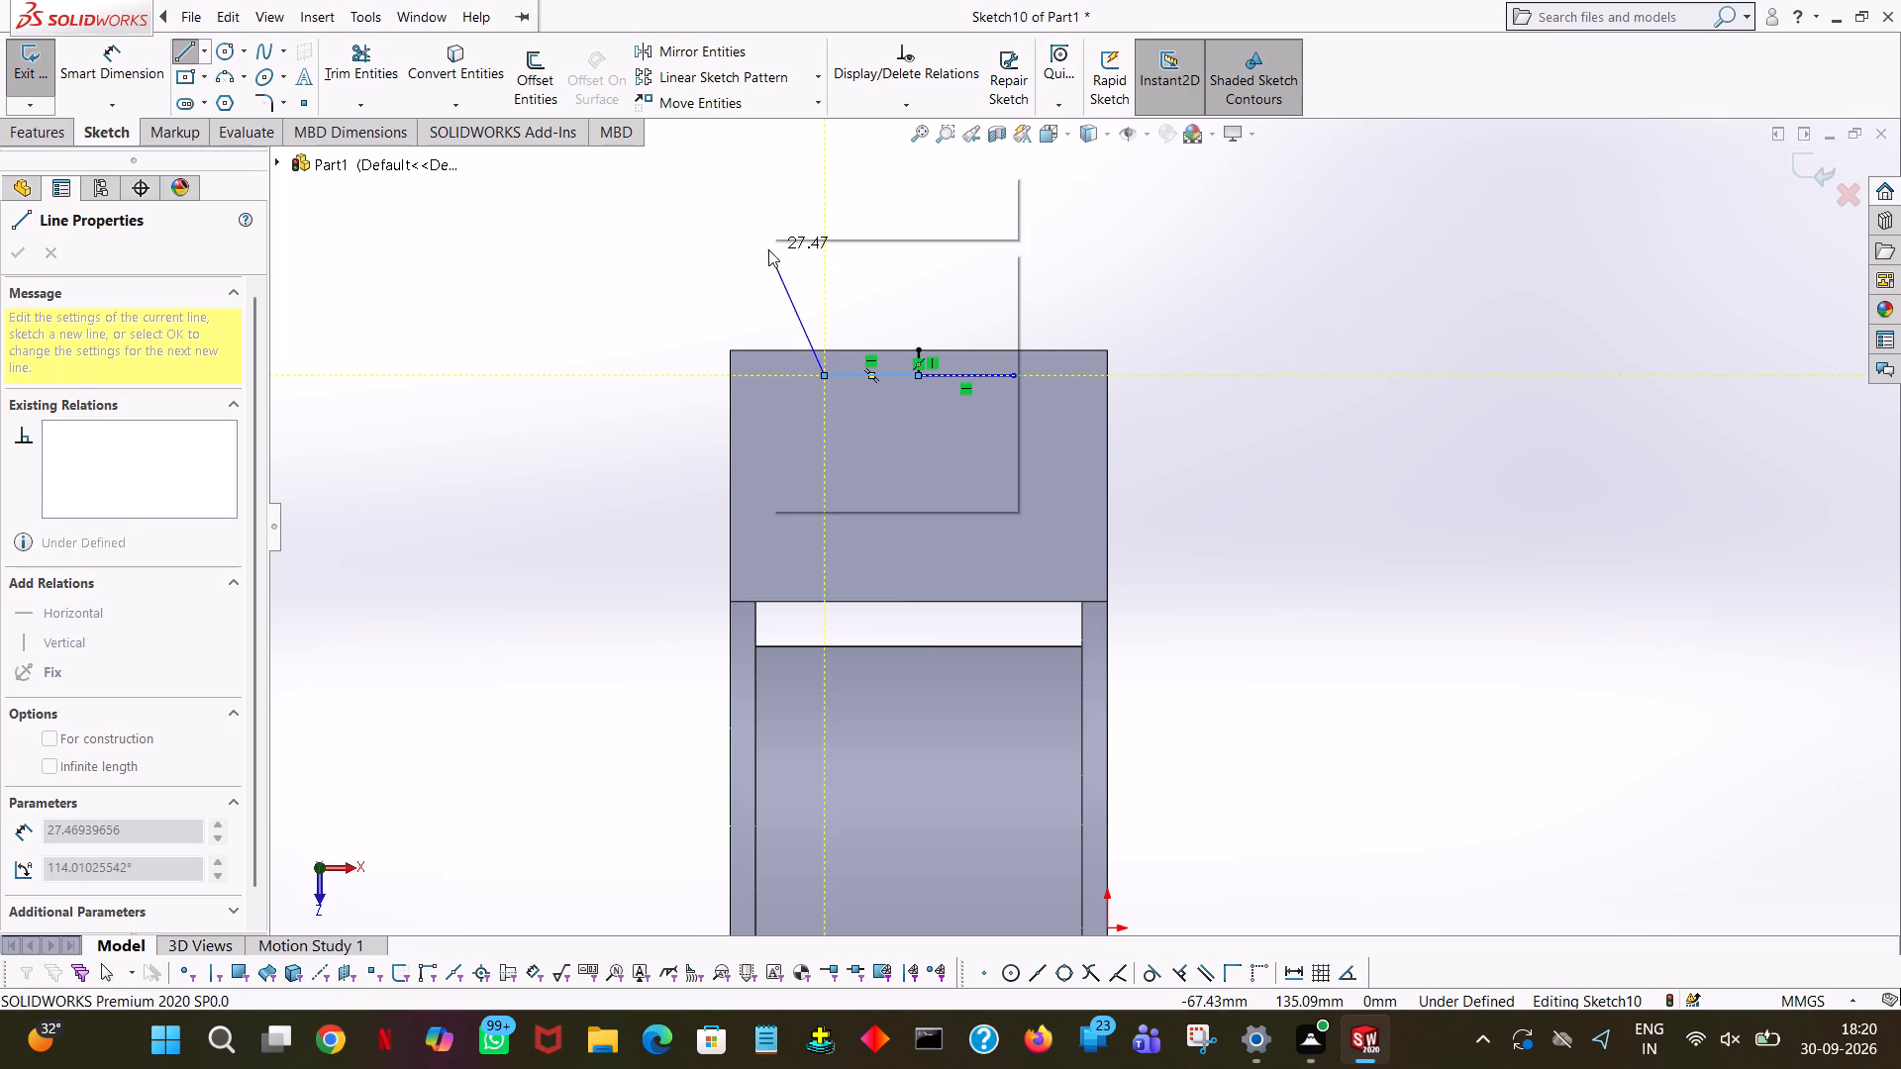
left_click(787, 269)
left_click(1011, 264)
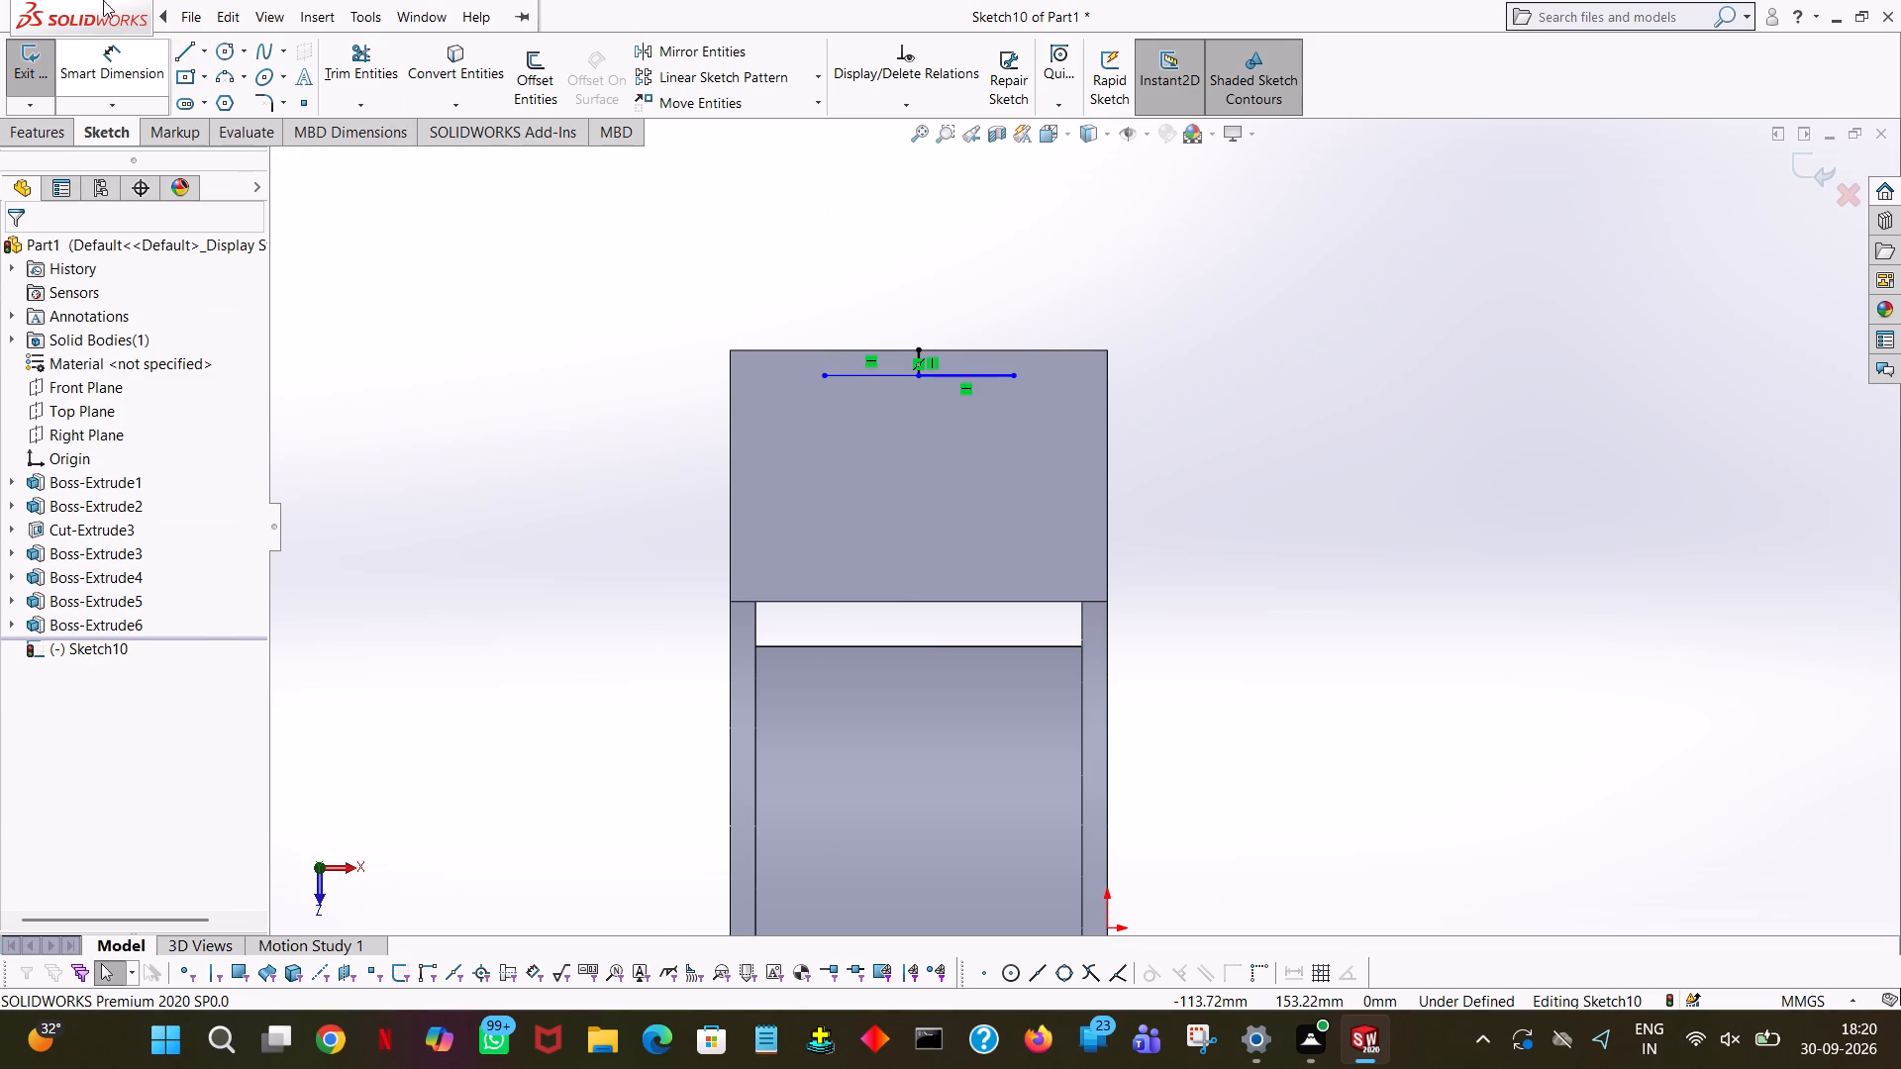
From the flange corner away from the origin, draw 25 mm along the side edge, 5 mm inward, and a slanted line to the horizontal line's end.
left_click(185, 57)
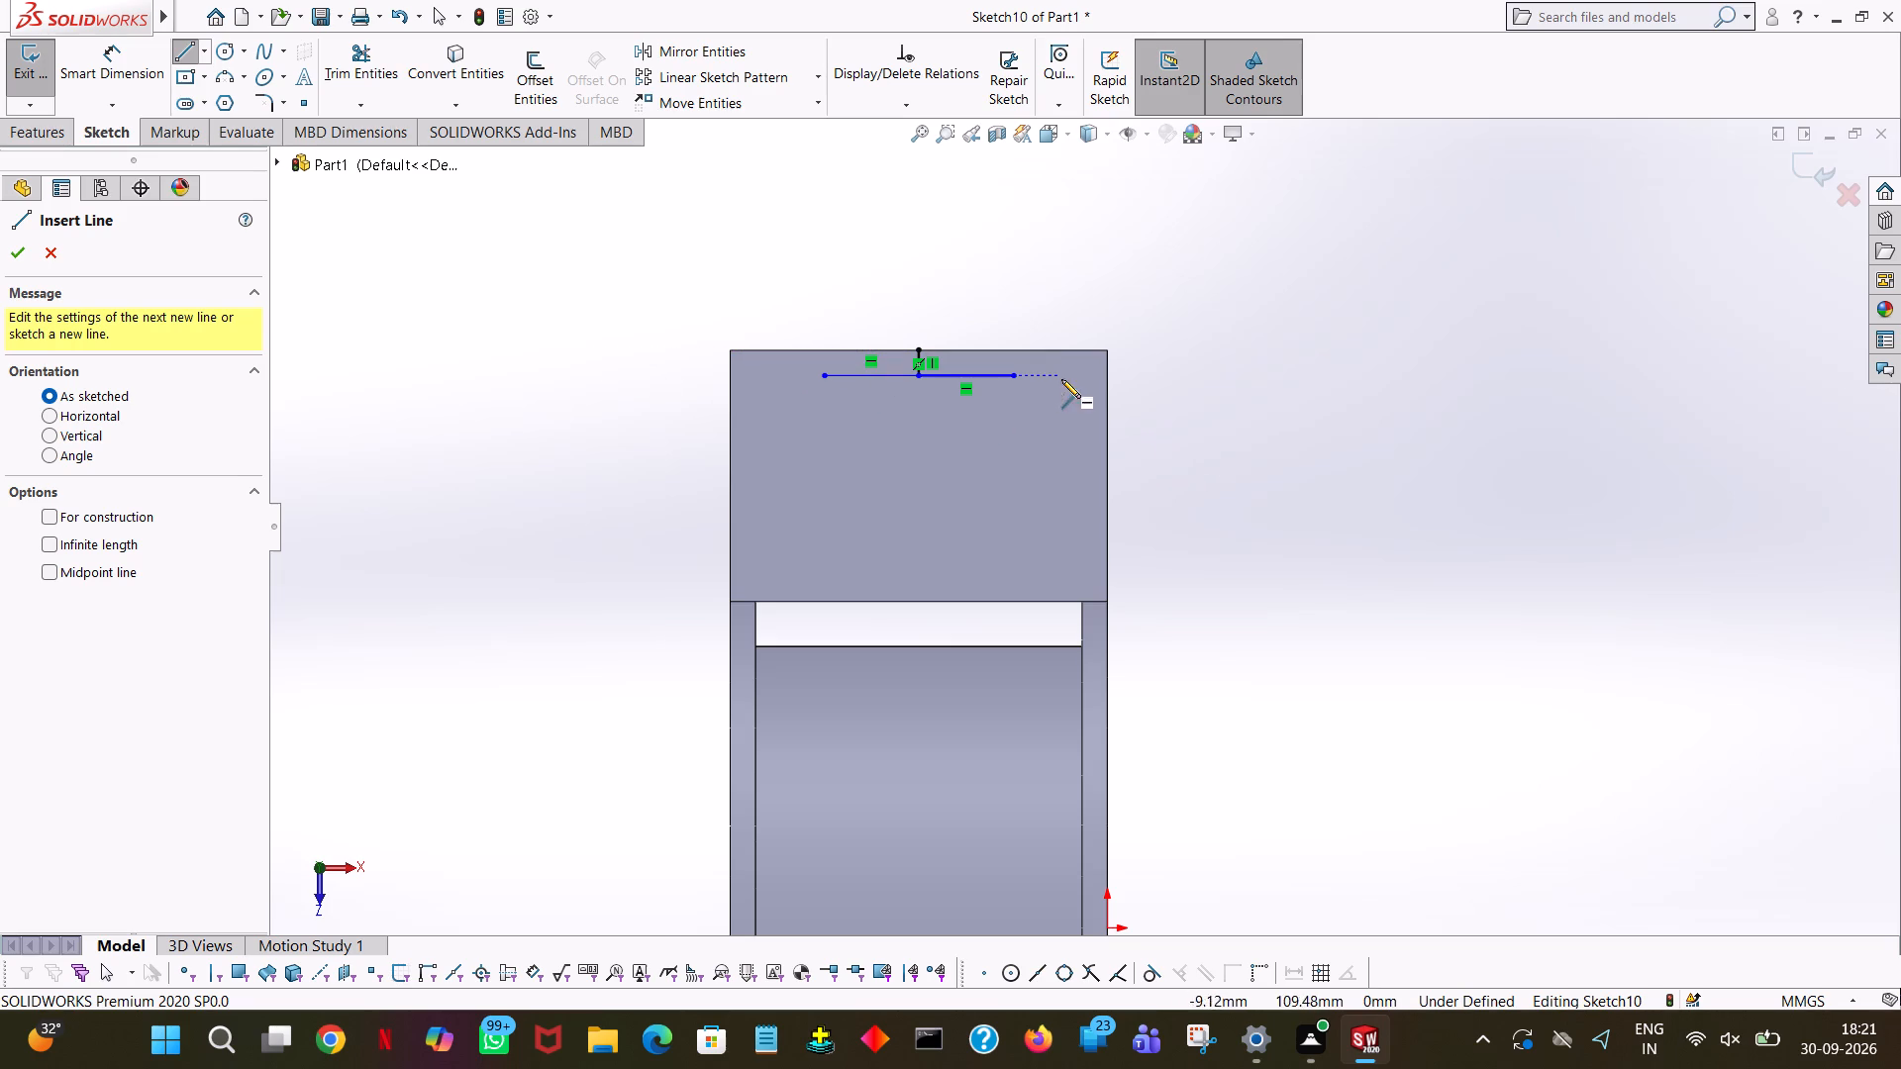
left_click(730, 348)
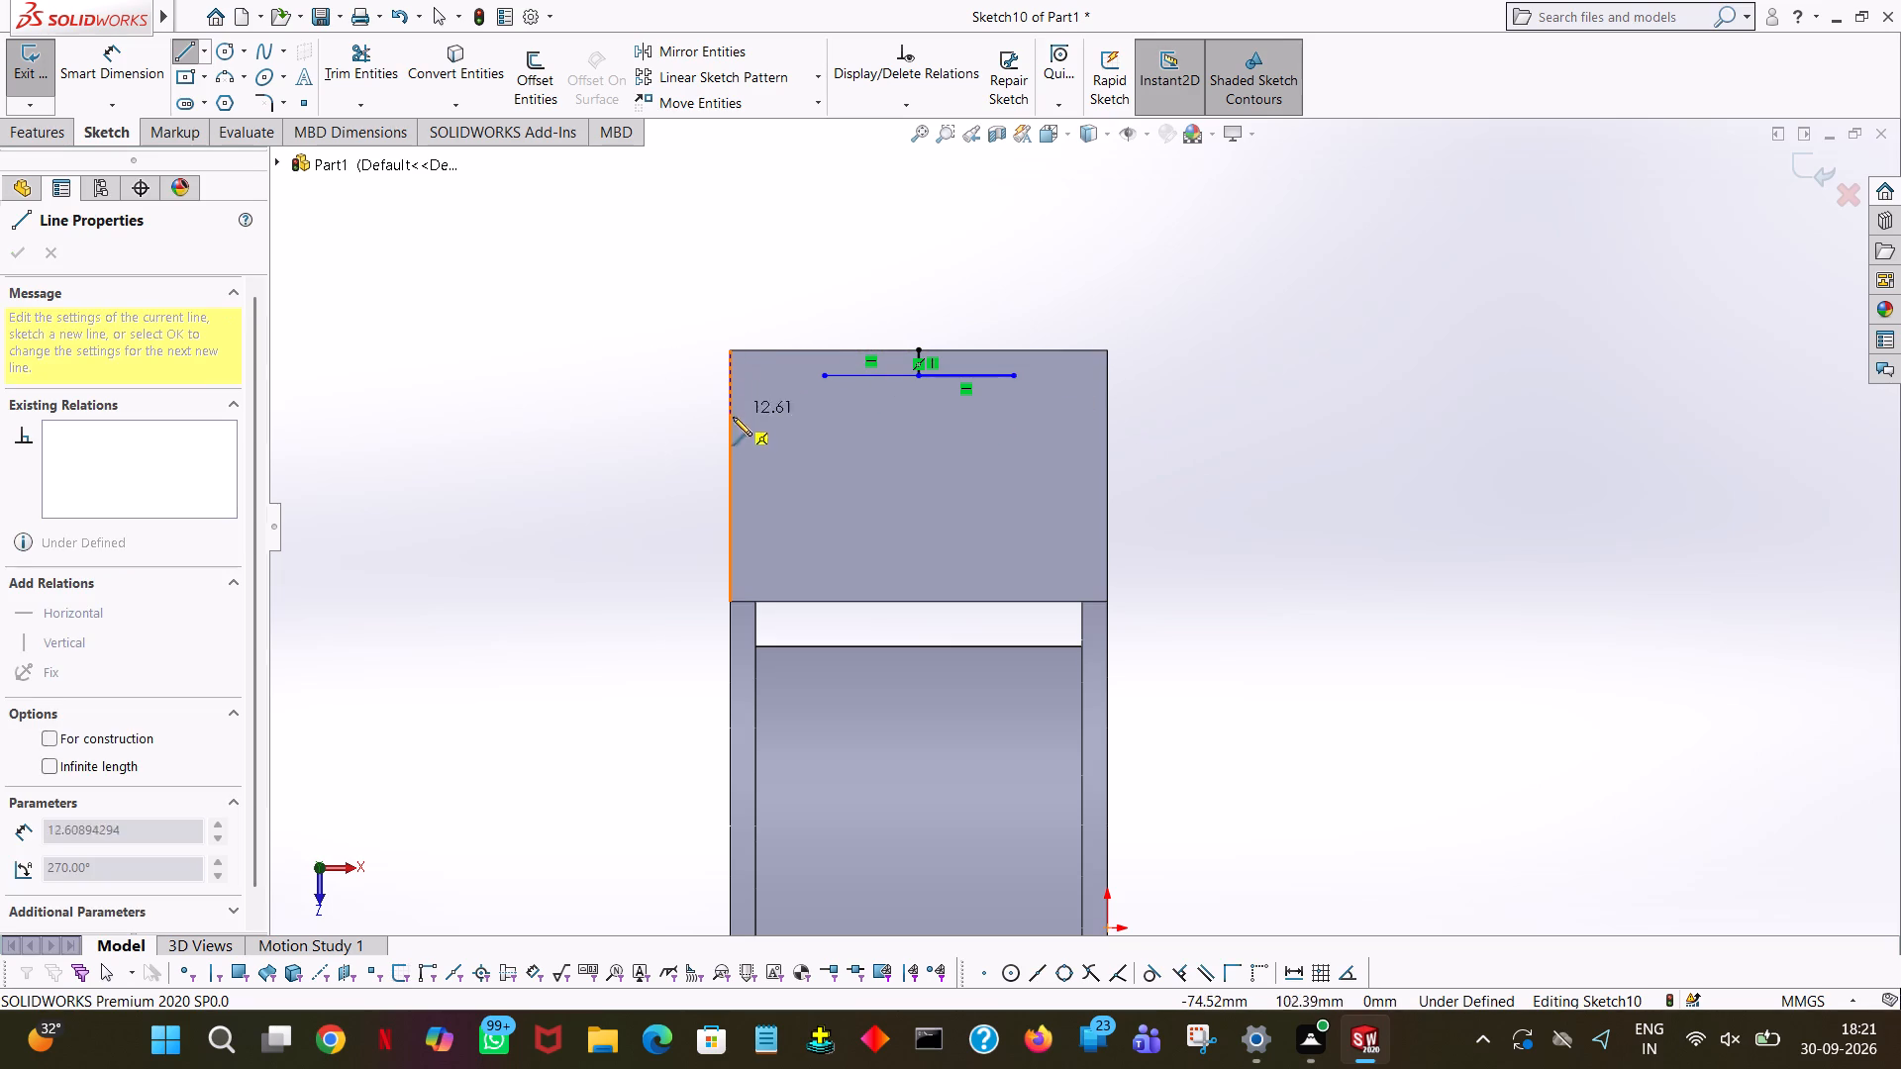
left_click(731, 437)
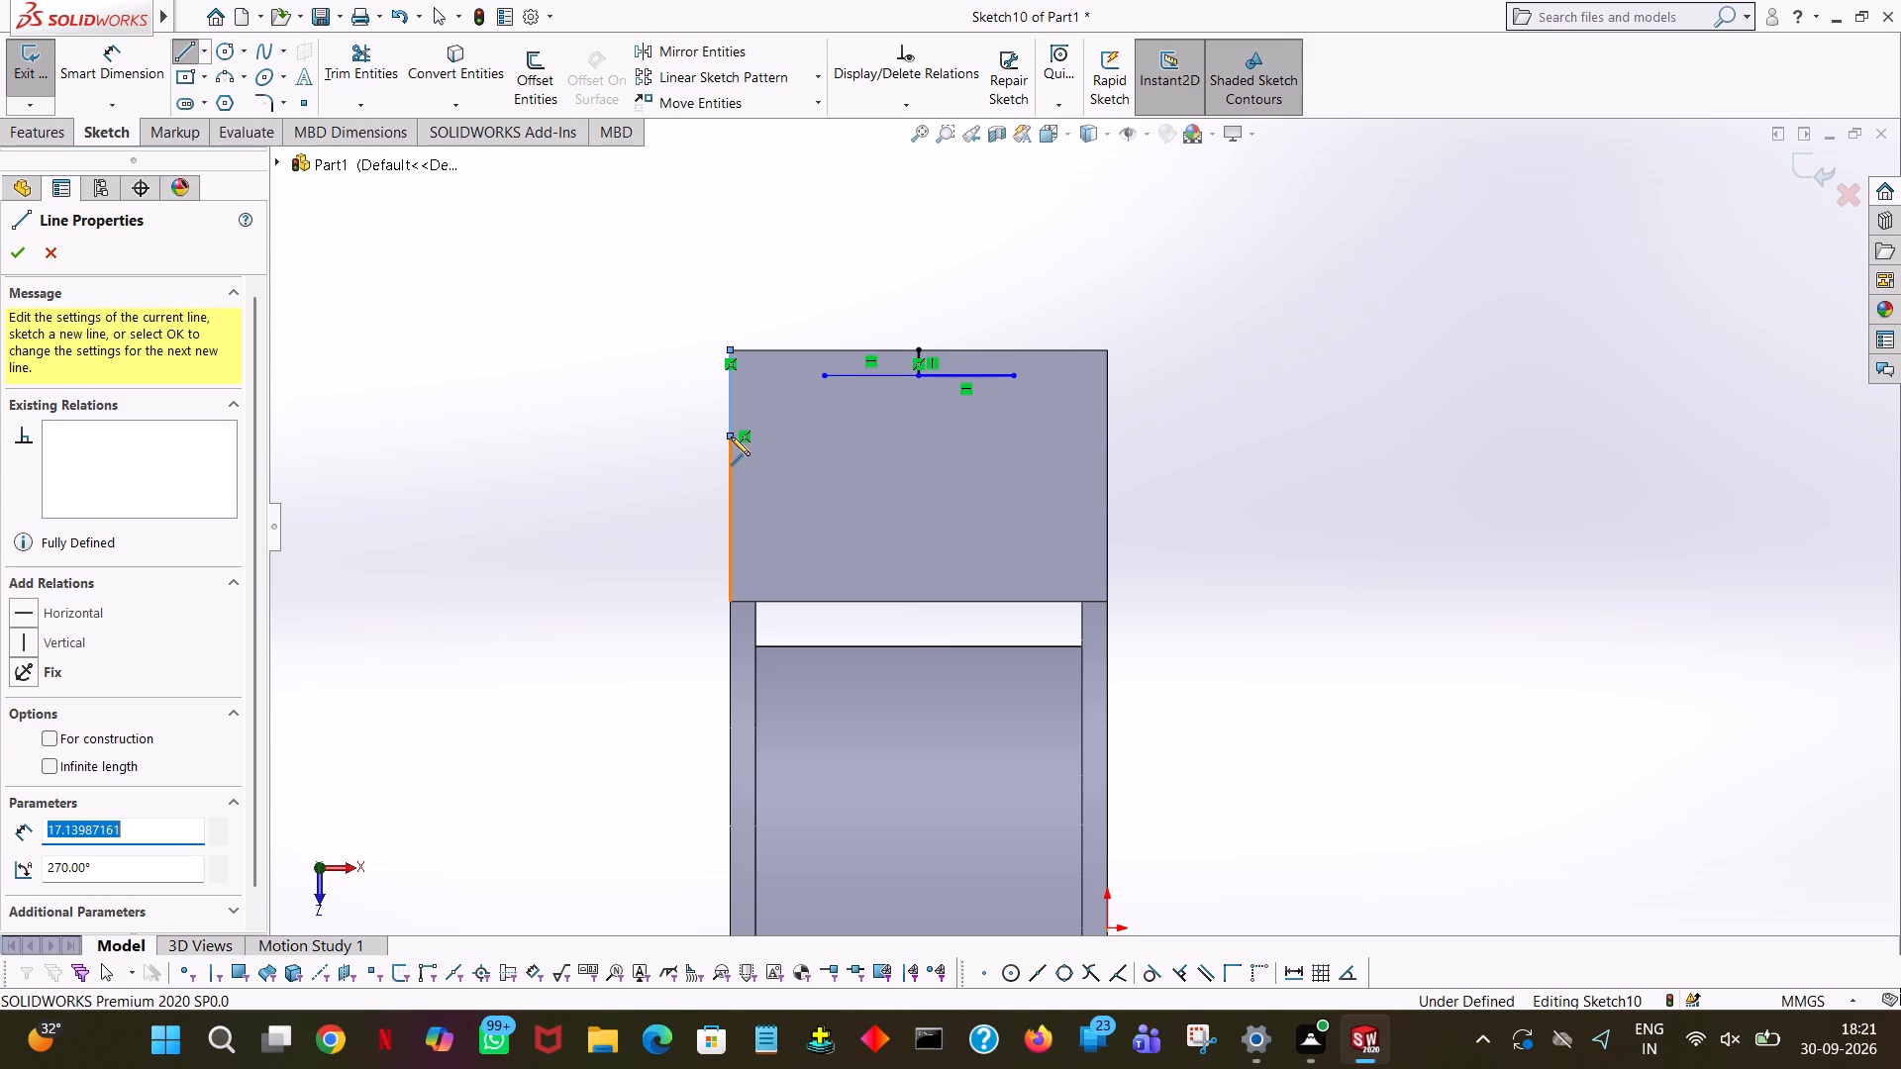
type("25")
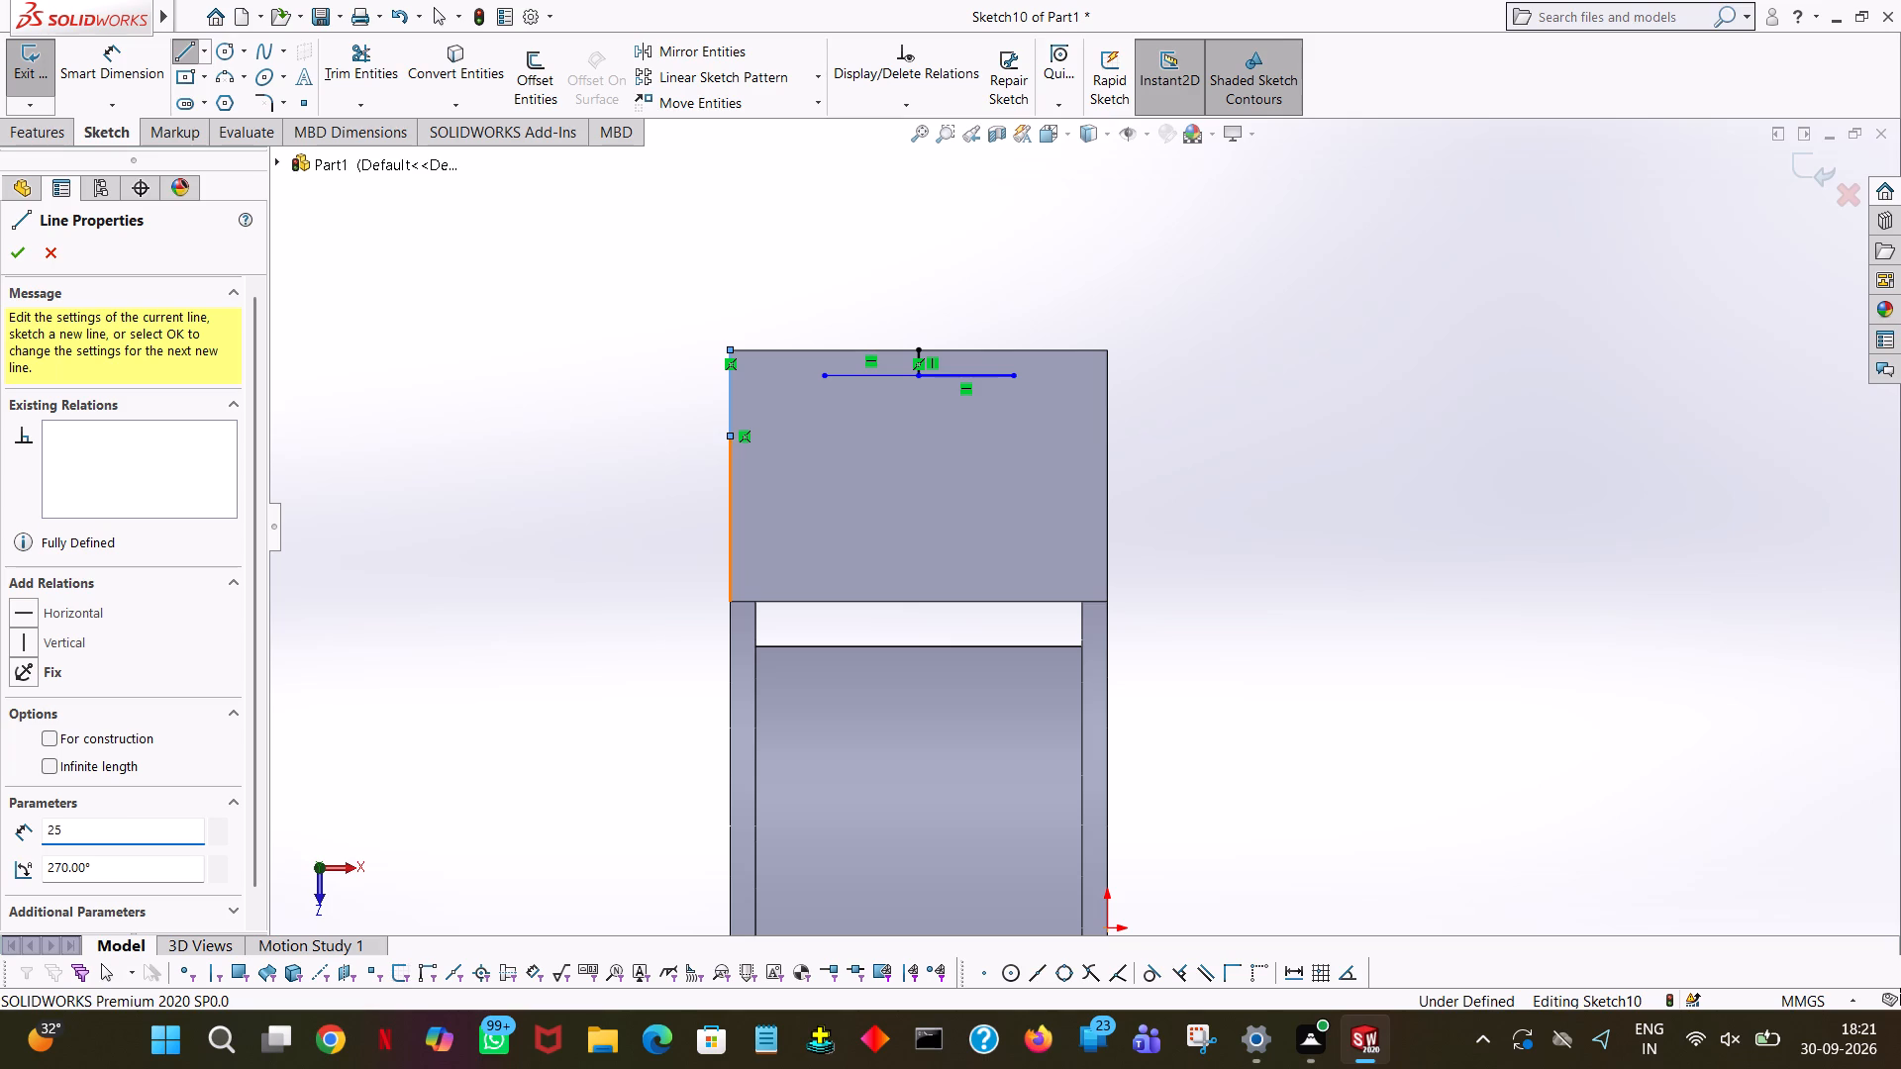
key("Return")
left_click(791, 475)
key("5")
key("Return")
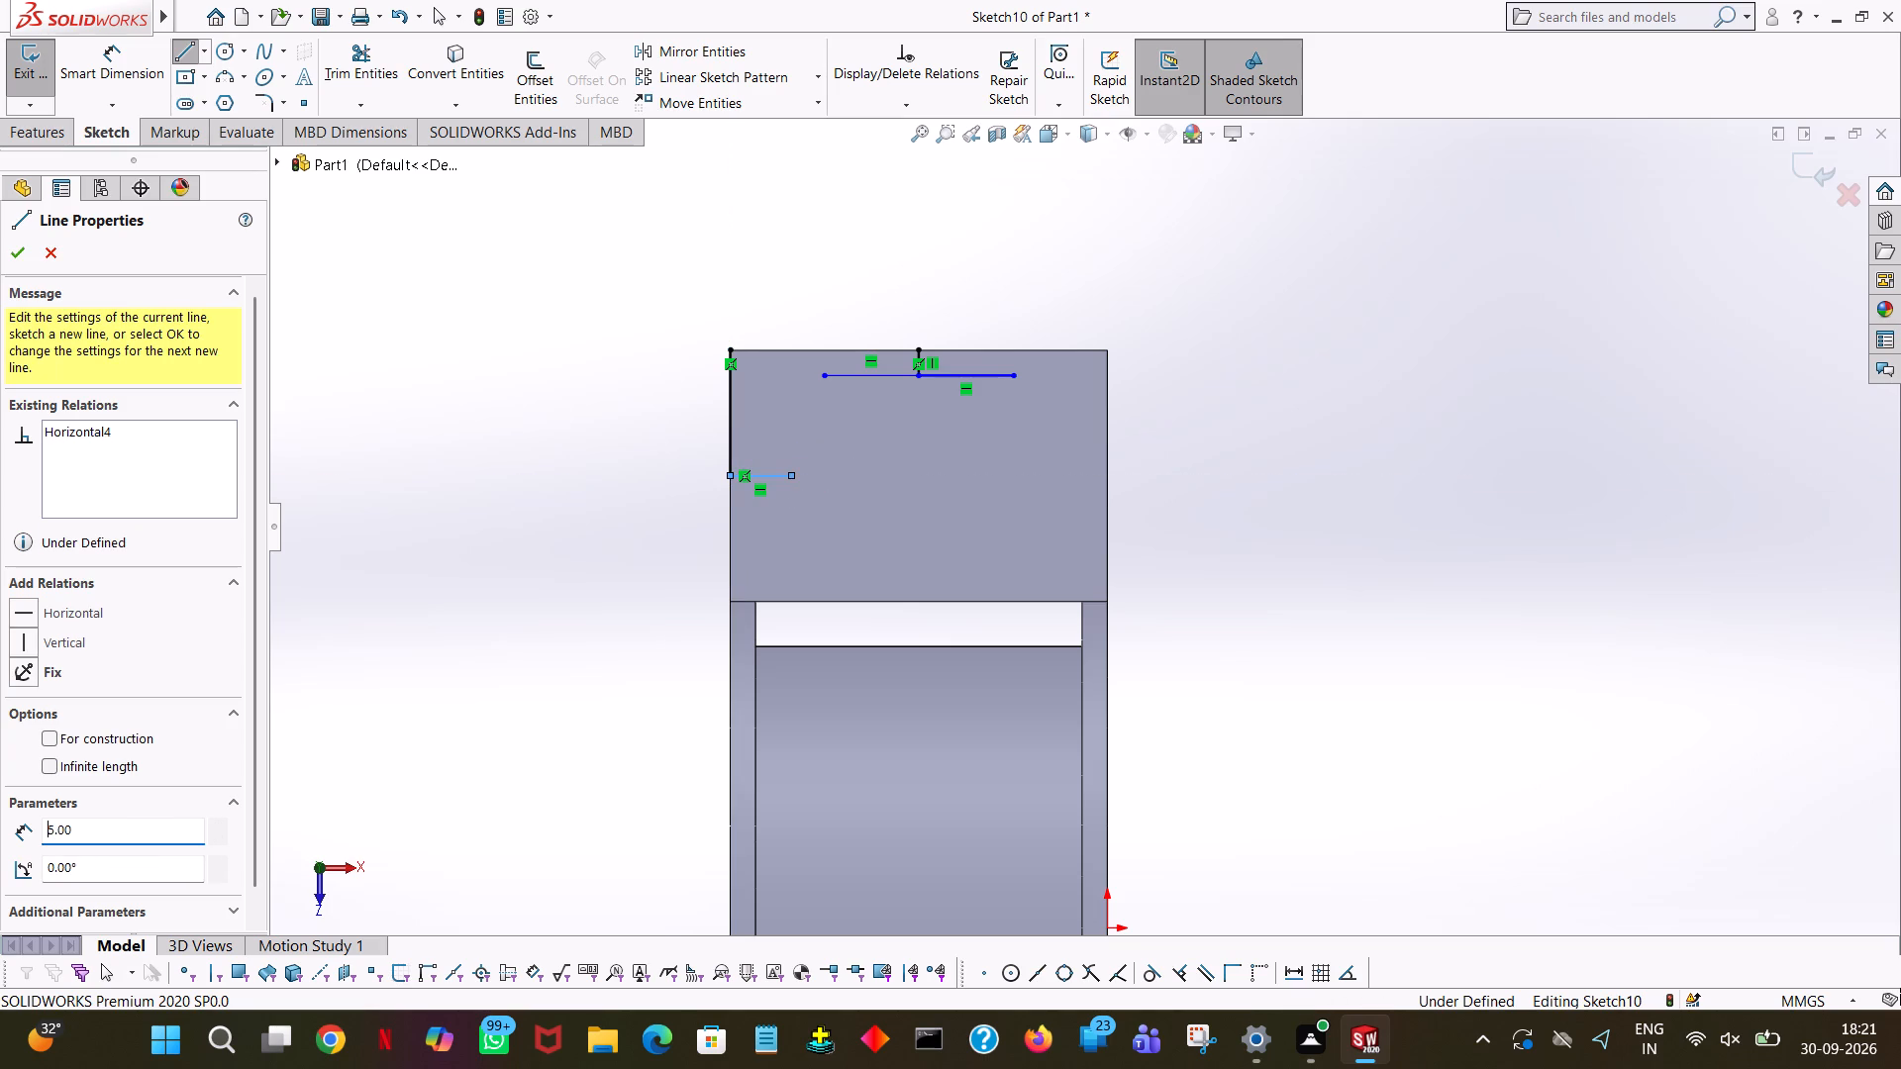
left_click(824, 379)
right_click(824, 379)
left_click(873, 397)
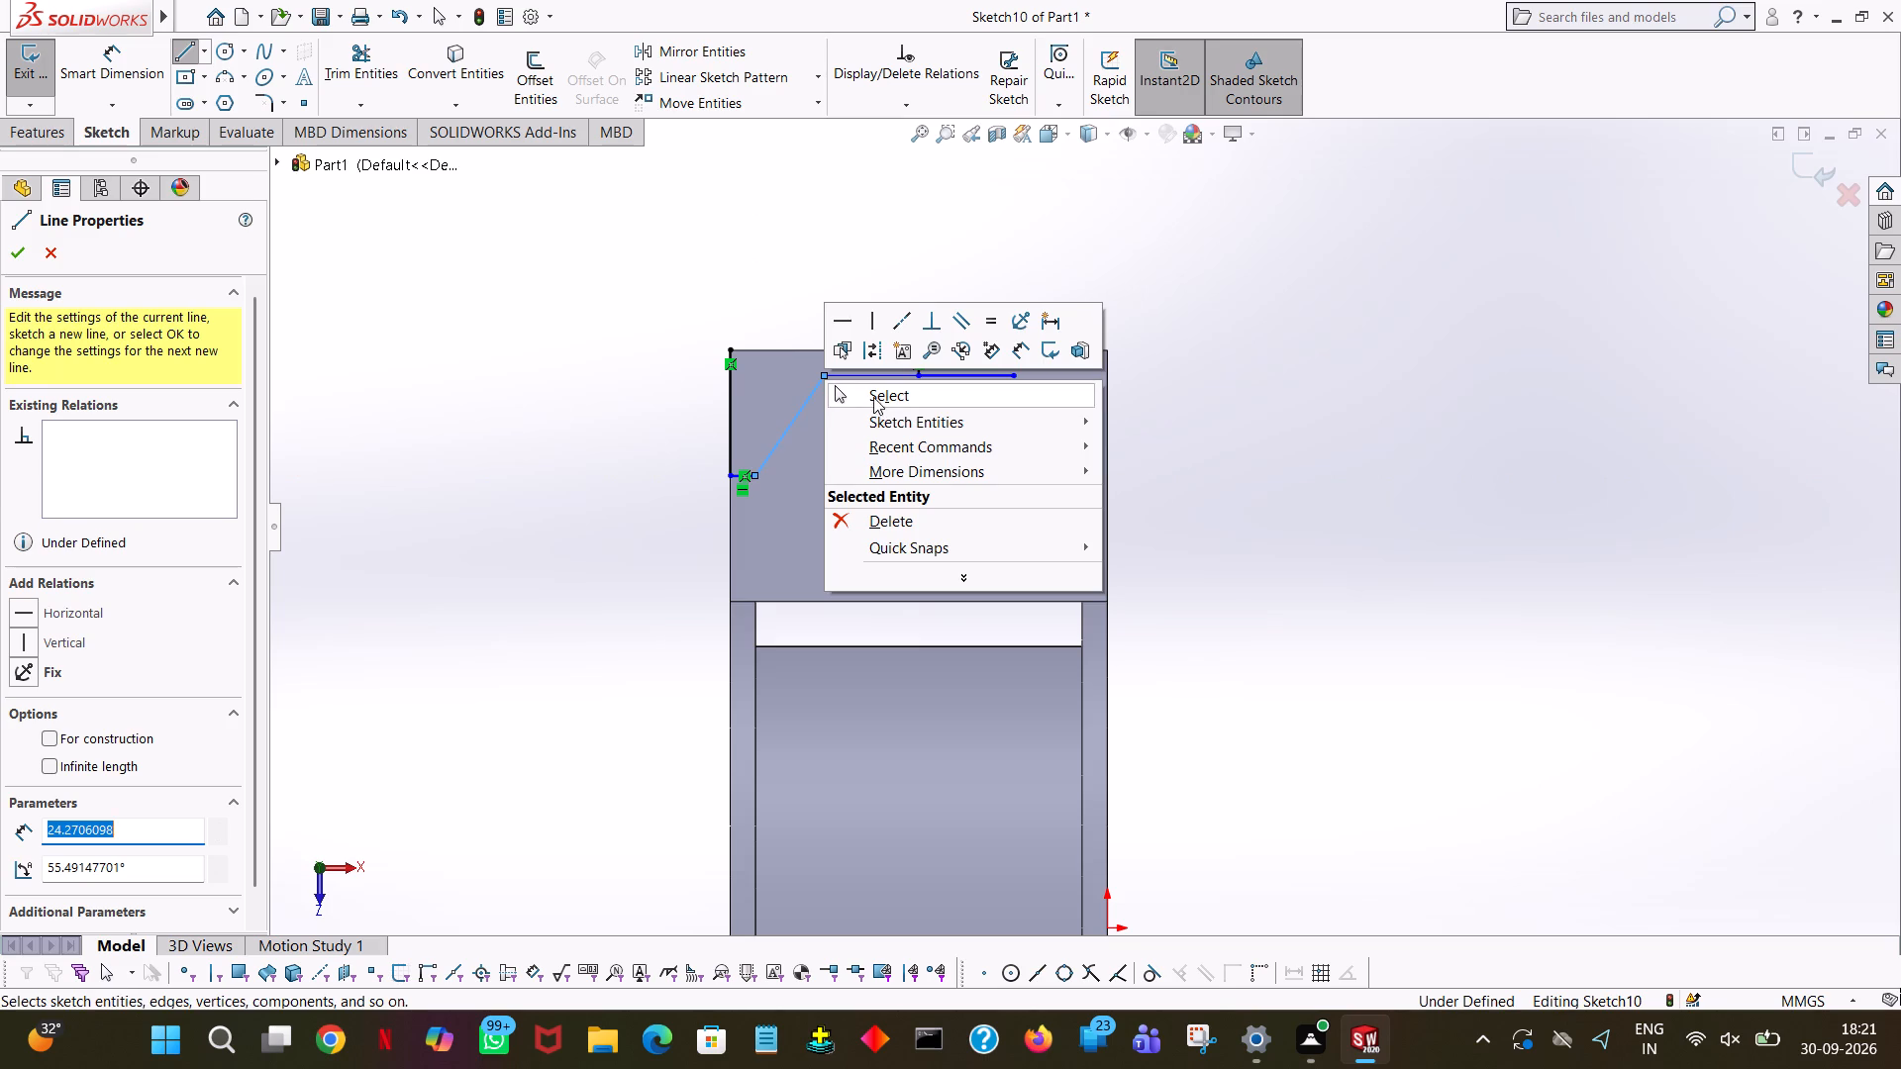
From the origin-side flange corner, draw 25 mm along the side edge, 5 mm inward, and a slanted line to the horizontal line's other end.
left_click(181, 49)
left_click(1109, 350)
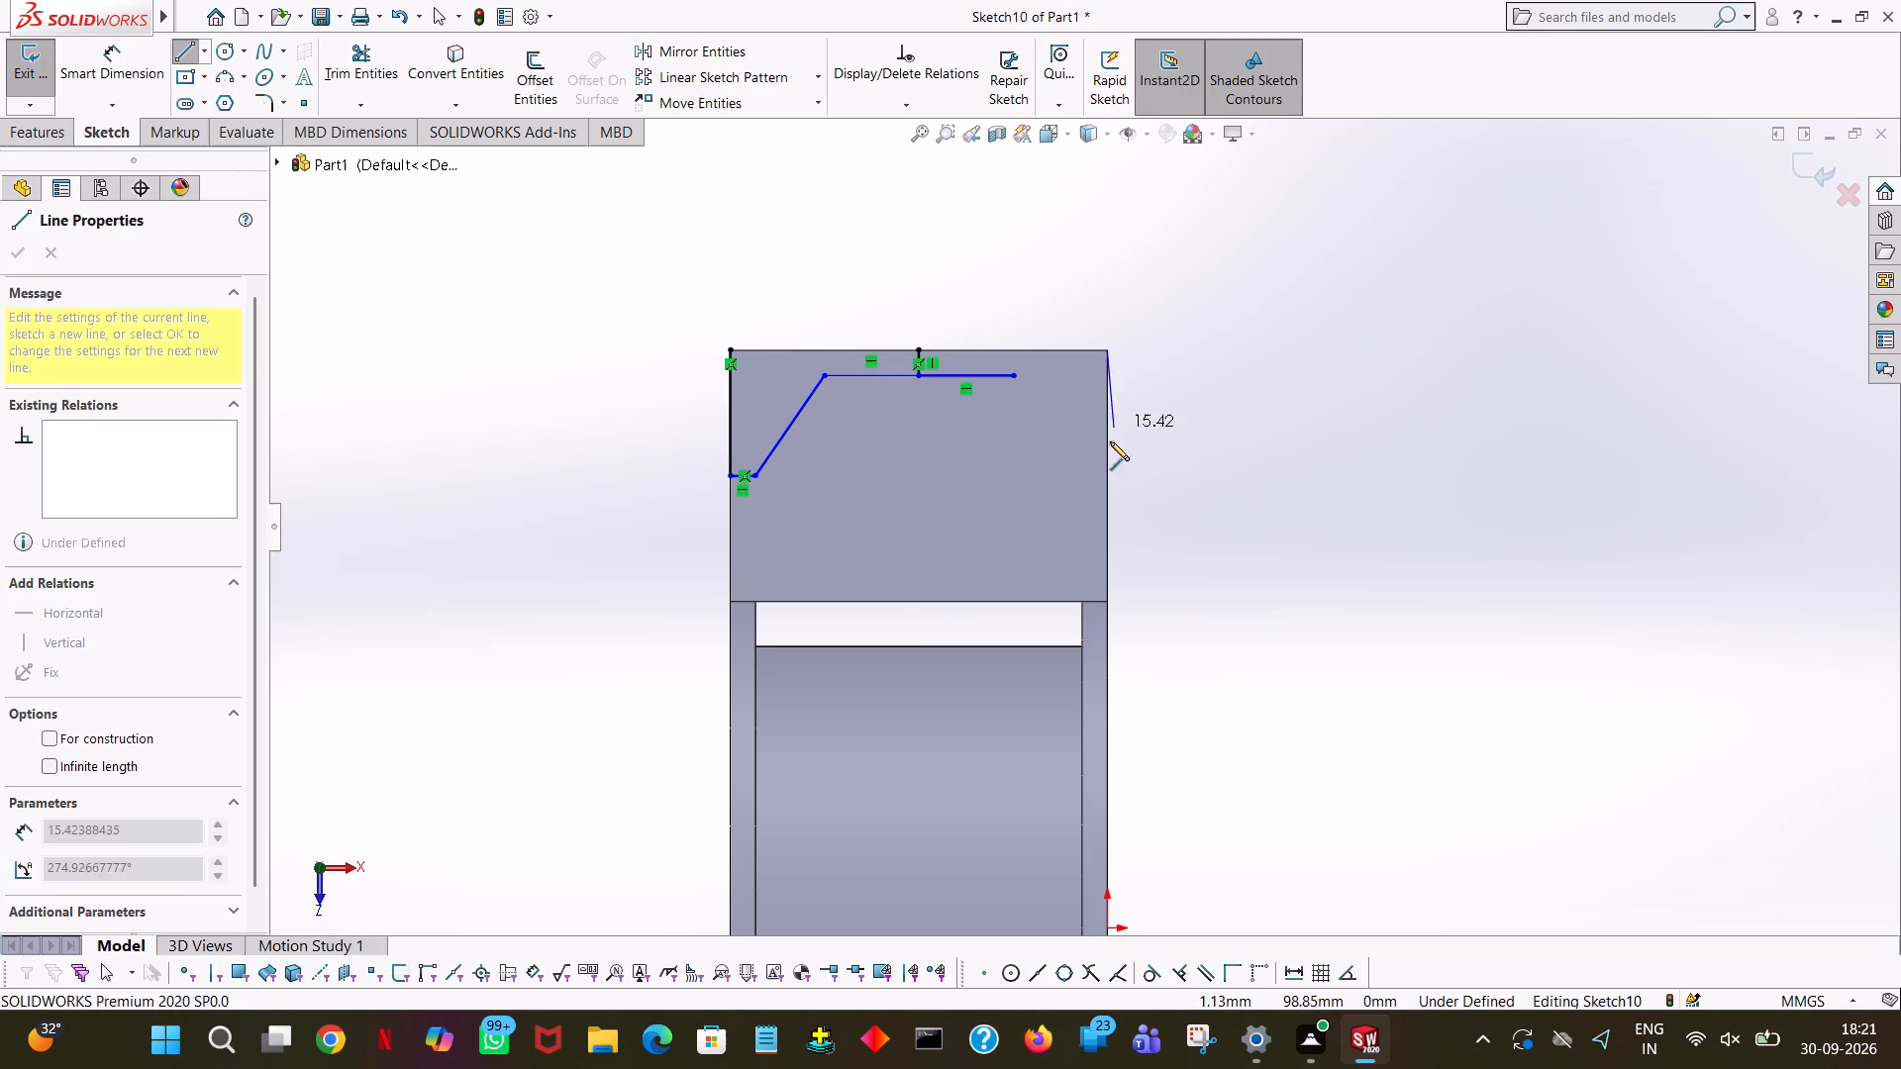
left_click(1105, 459)
type("25")
key("Return")
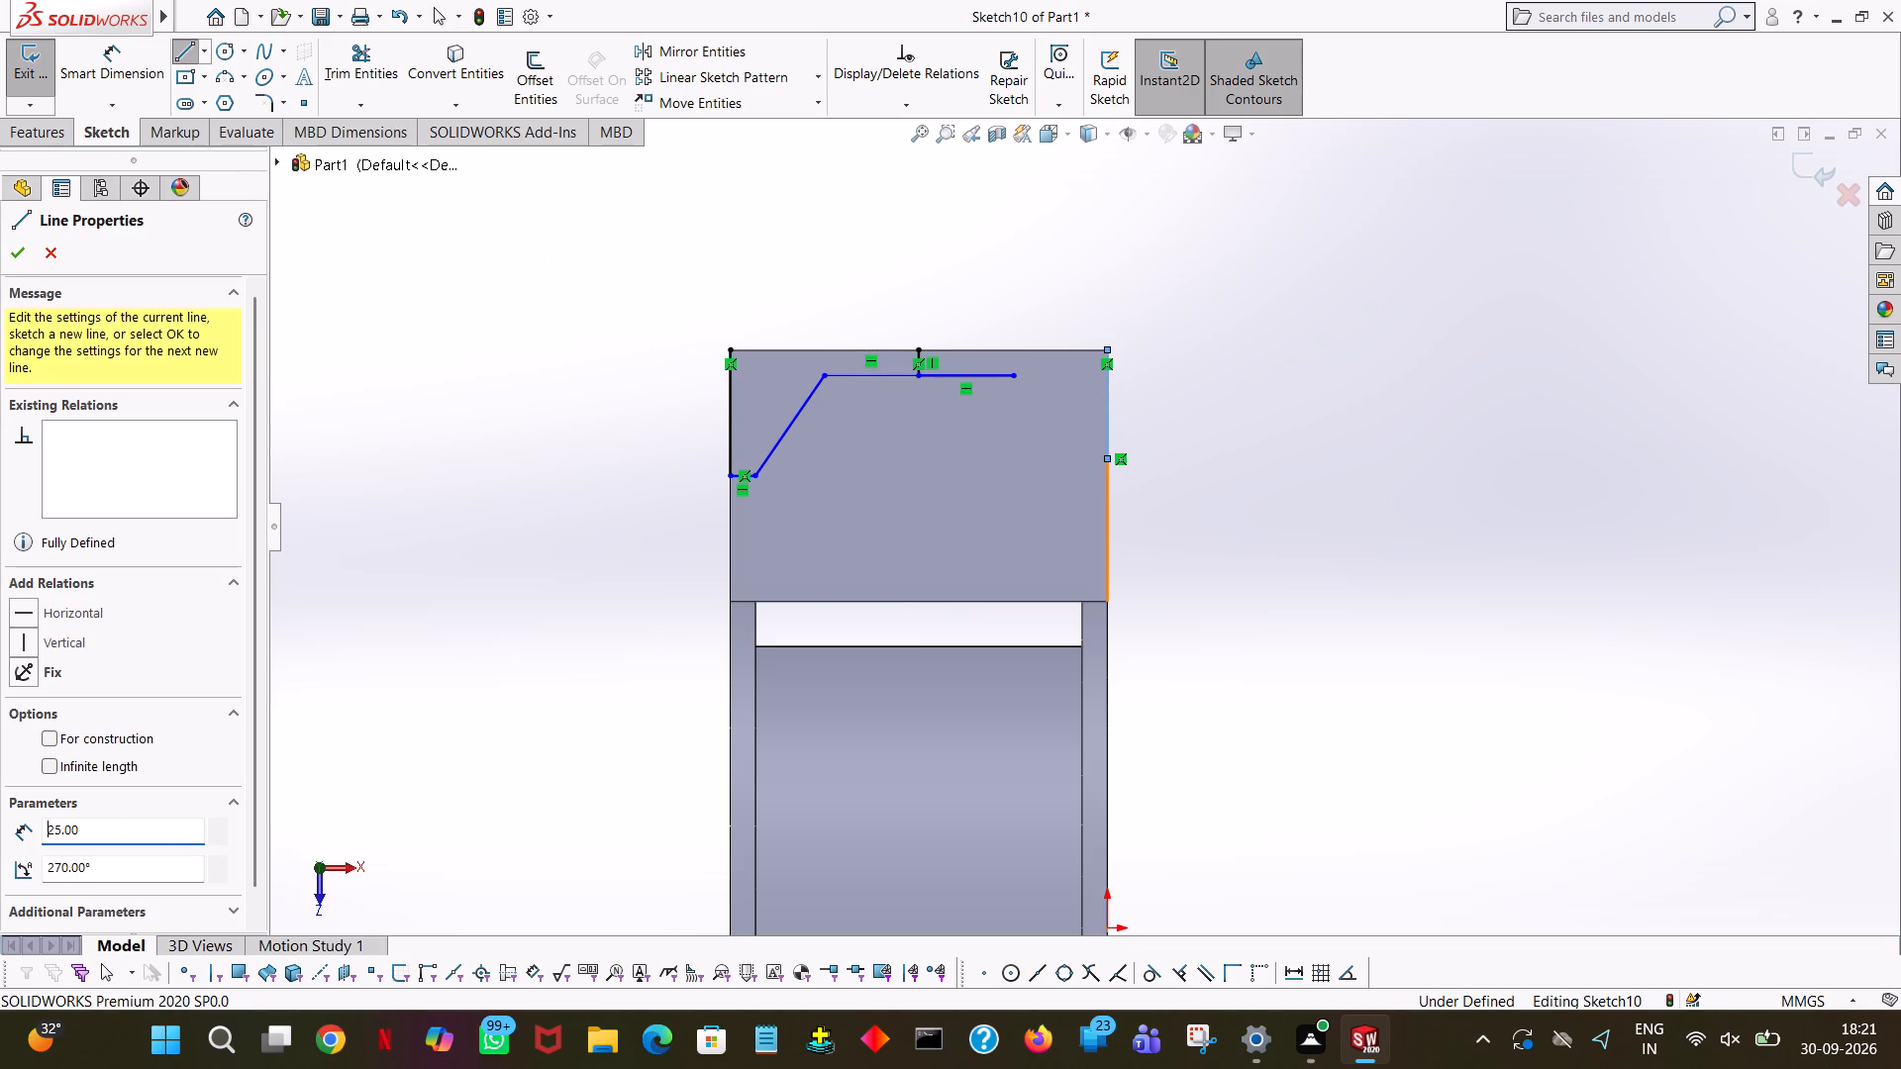
left_click(1020, 476)
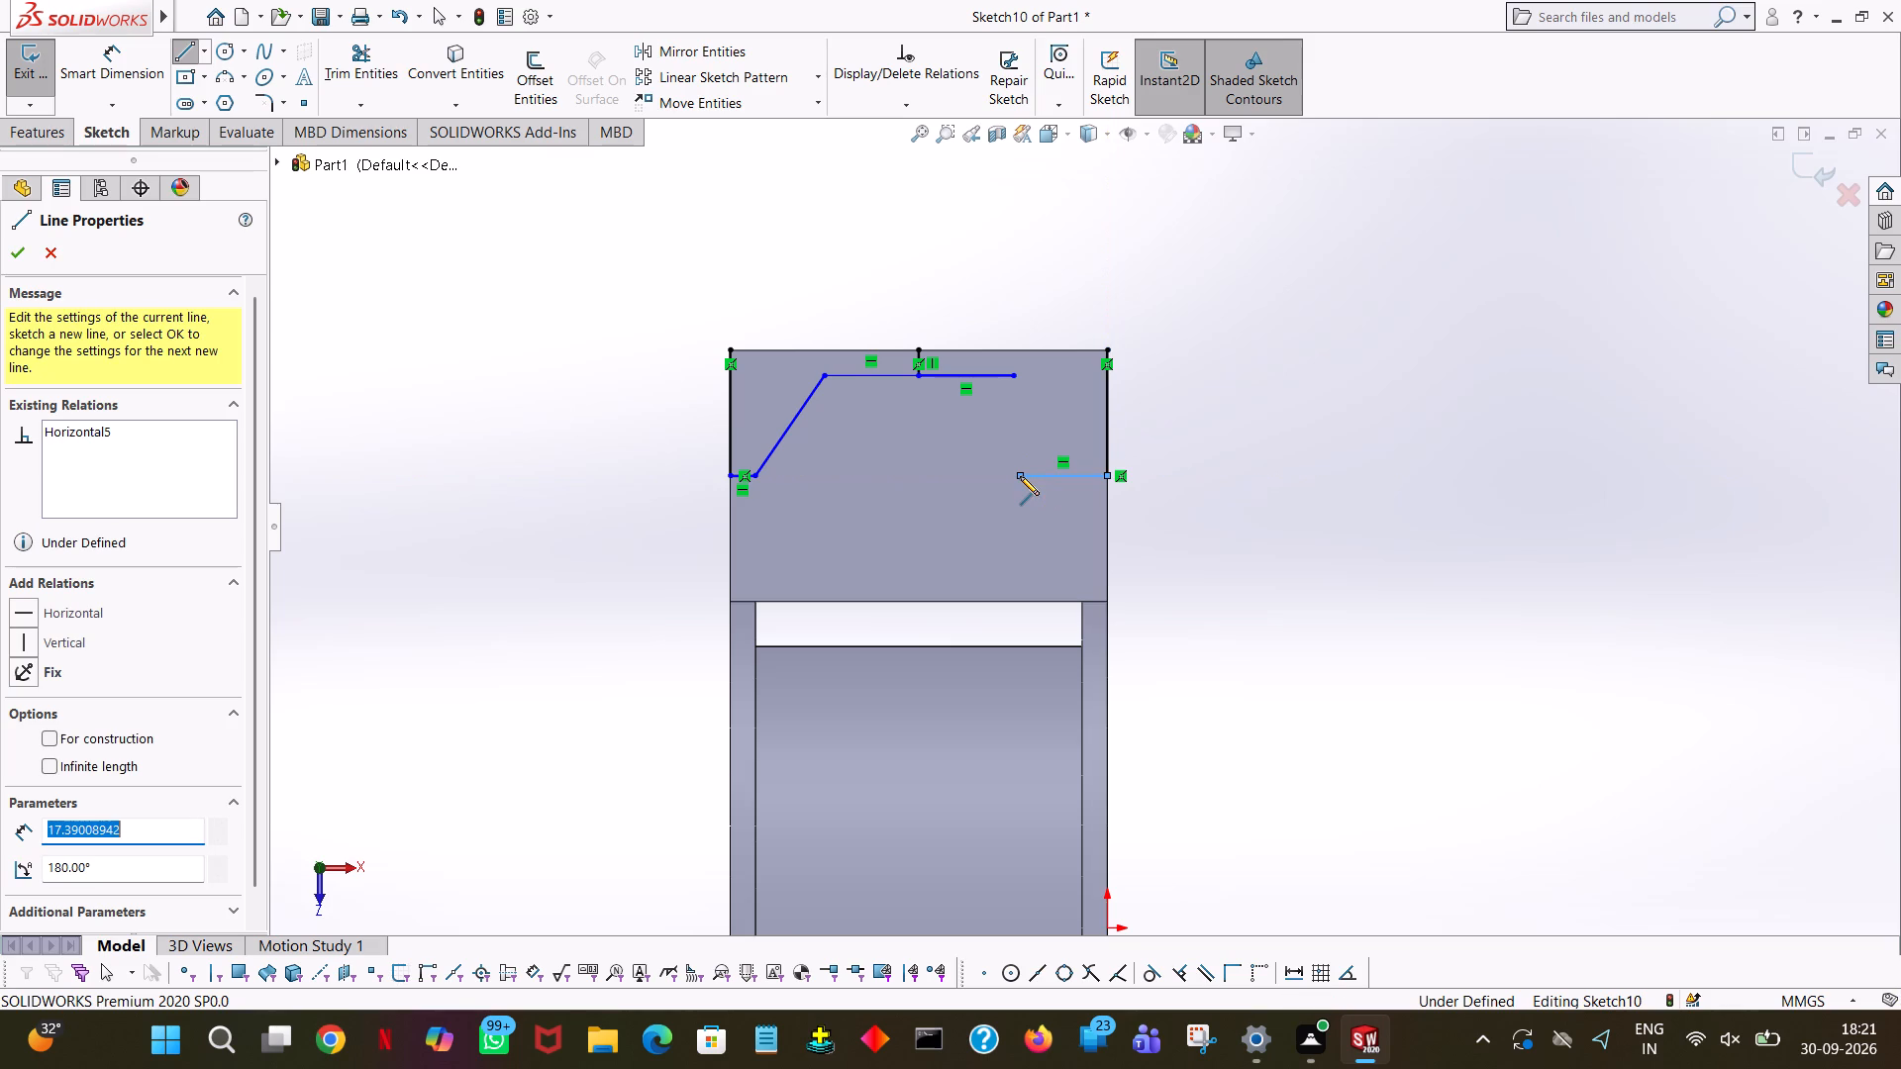
key("5")
key("Return")
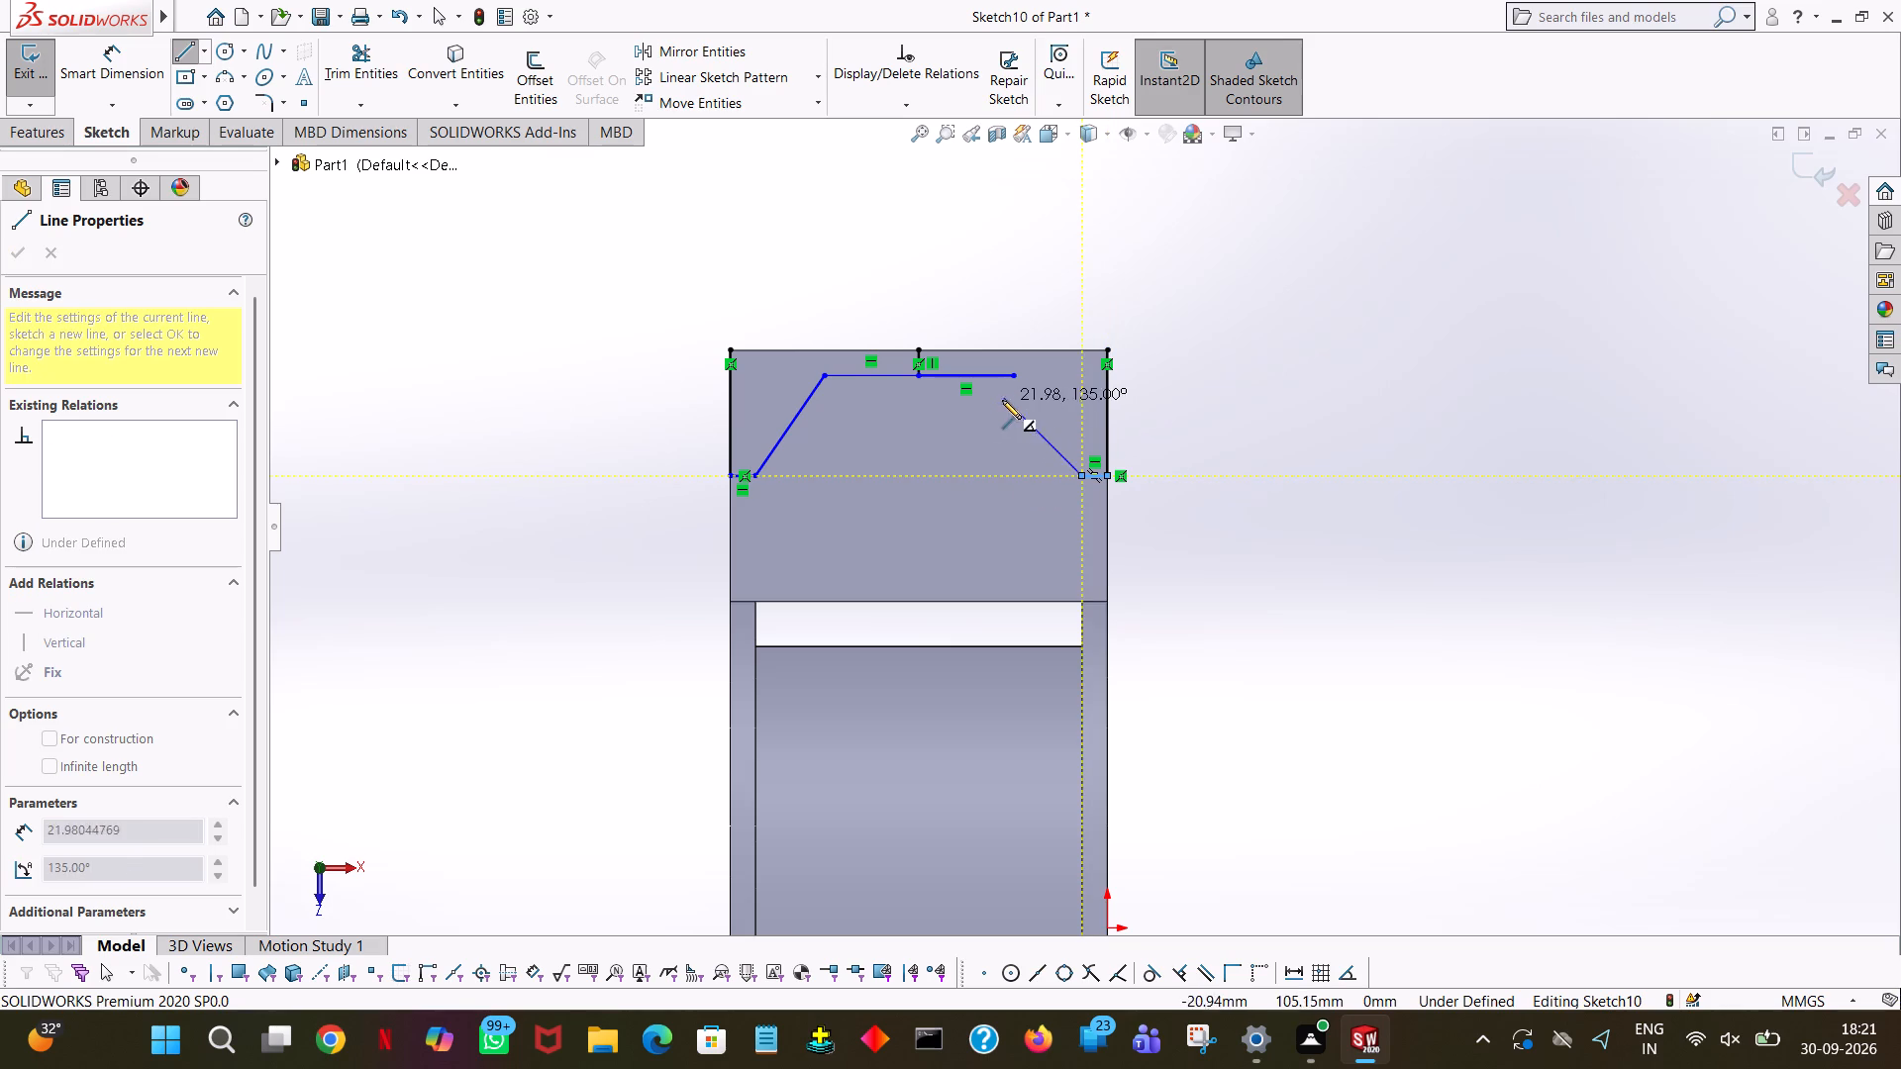
left_click(1014, 375)
right_click(1014, 375)
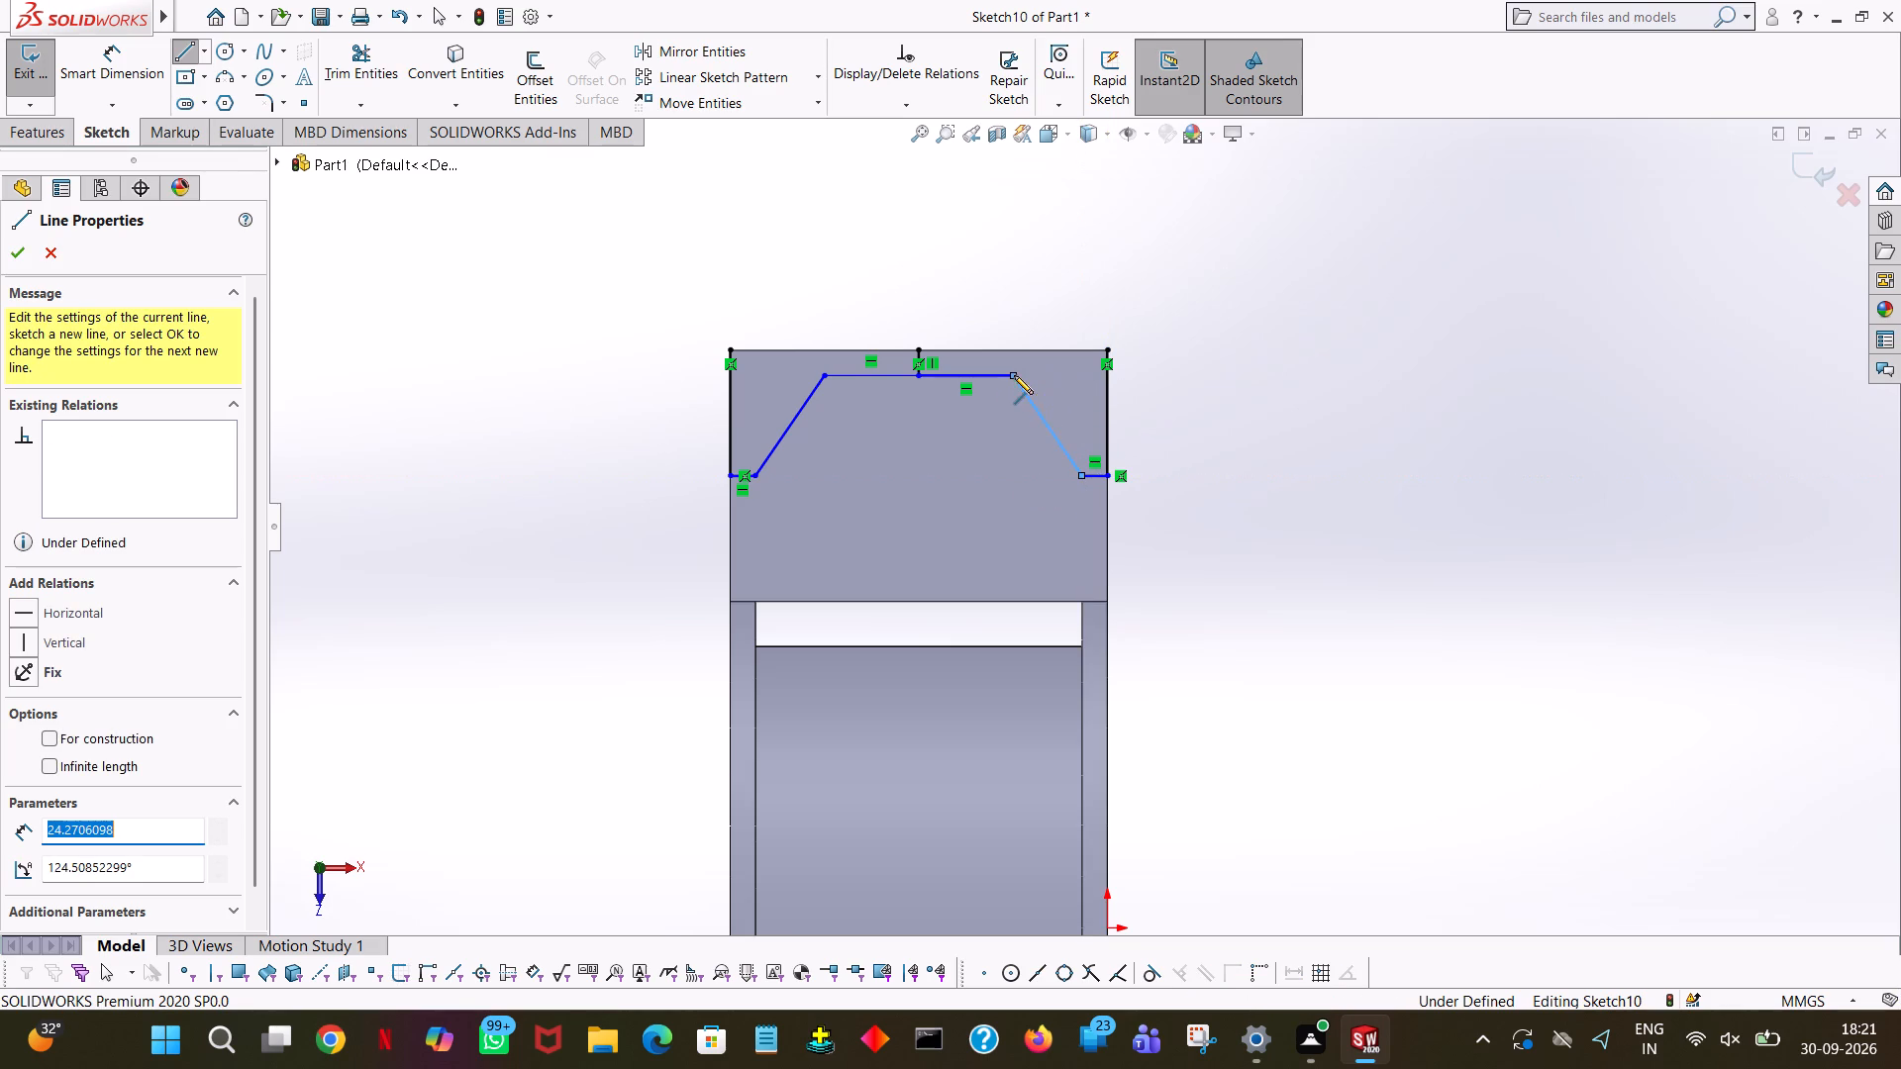
left_click(1044, 383)
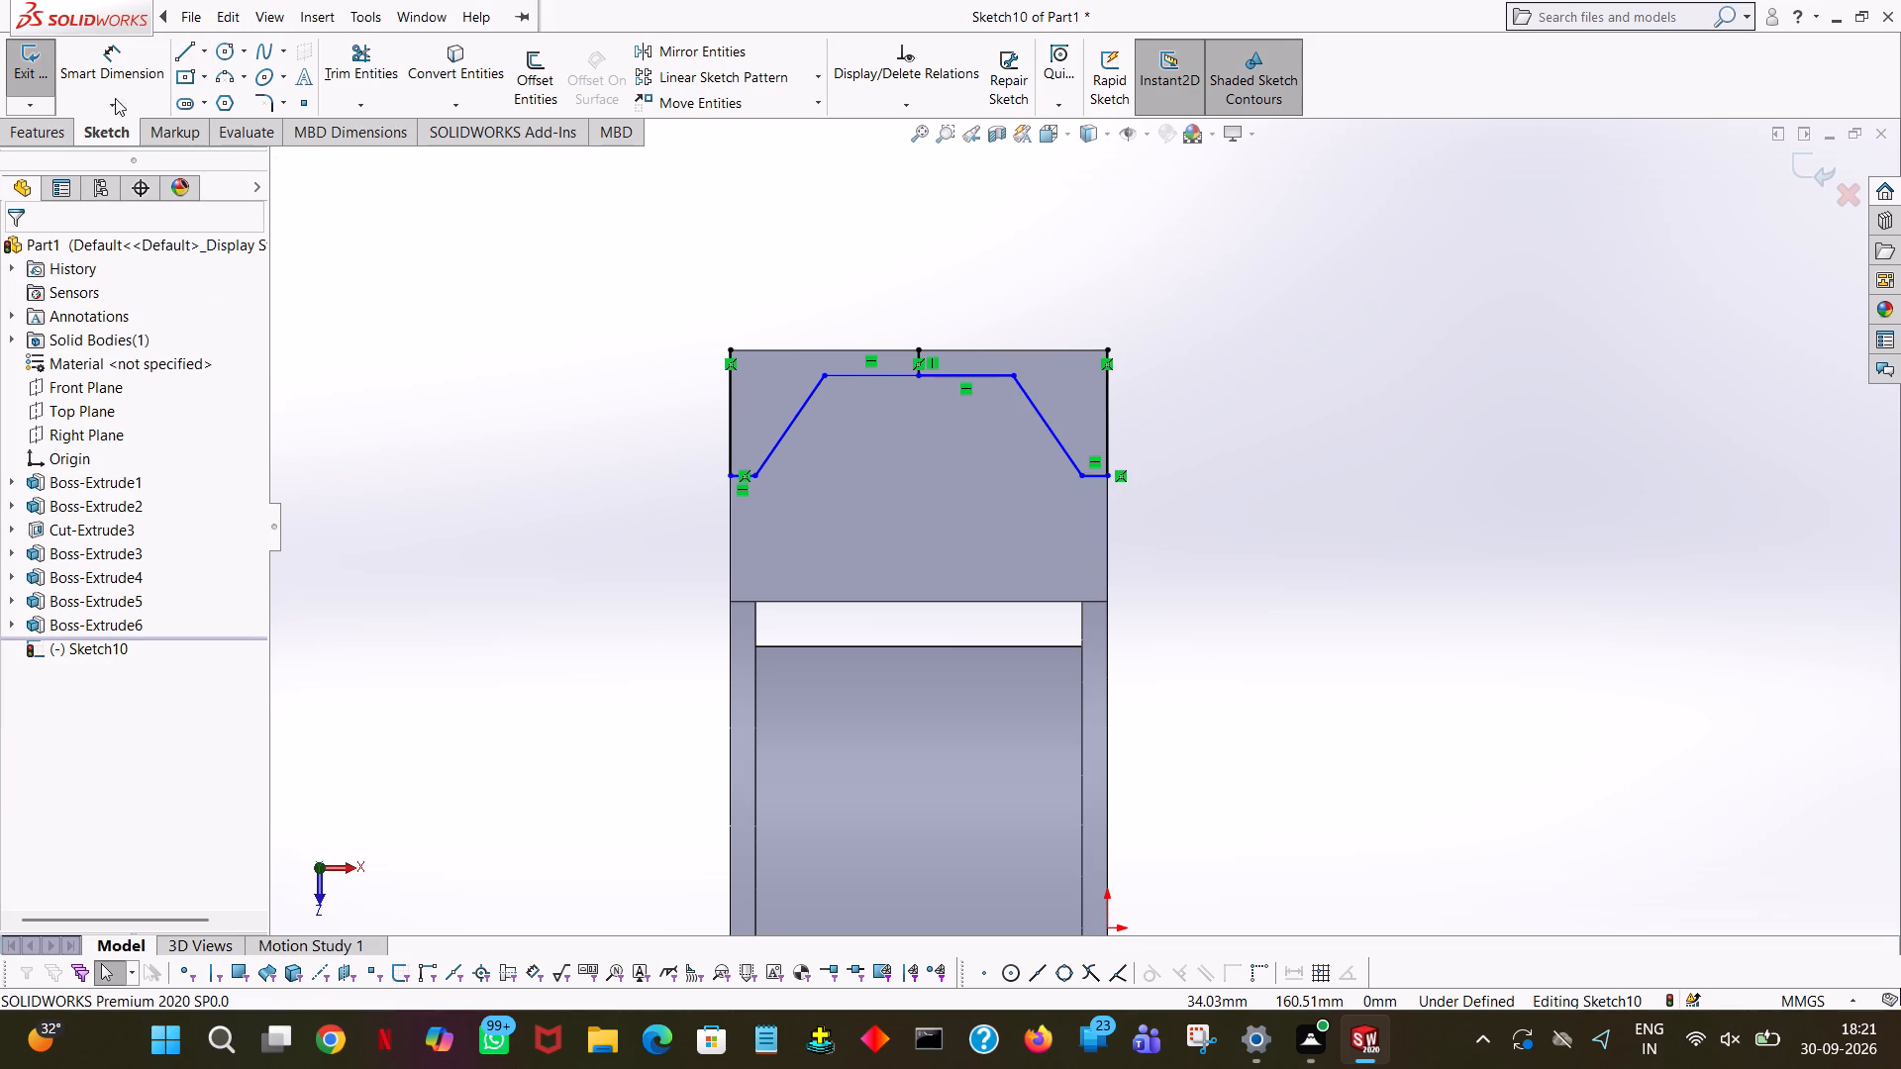
Draw a 75 mm horizontal line along the flange's outer edge between its two corners to close the outer profile.
left_click(192, 49)
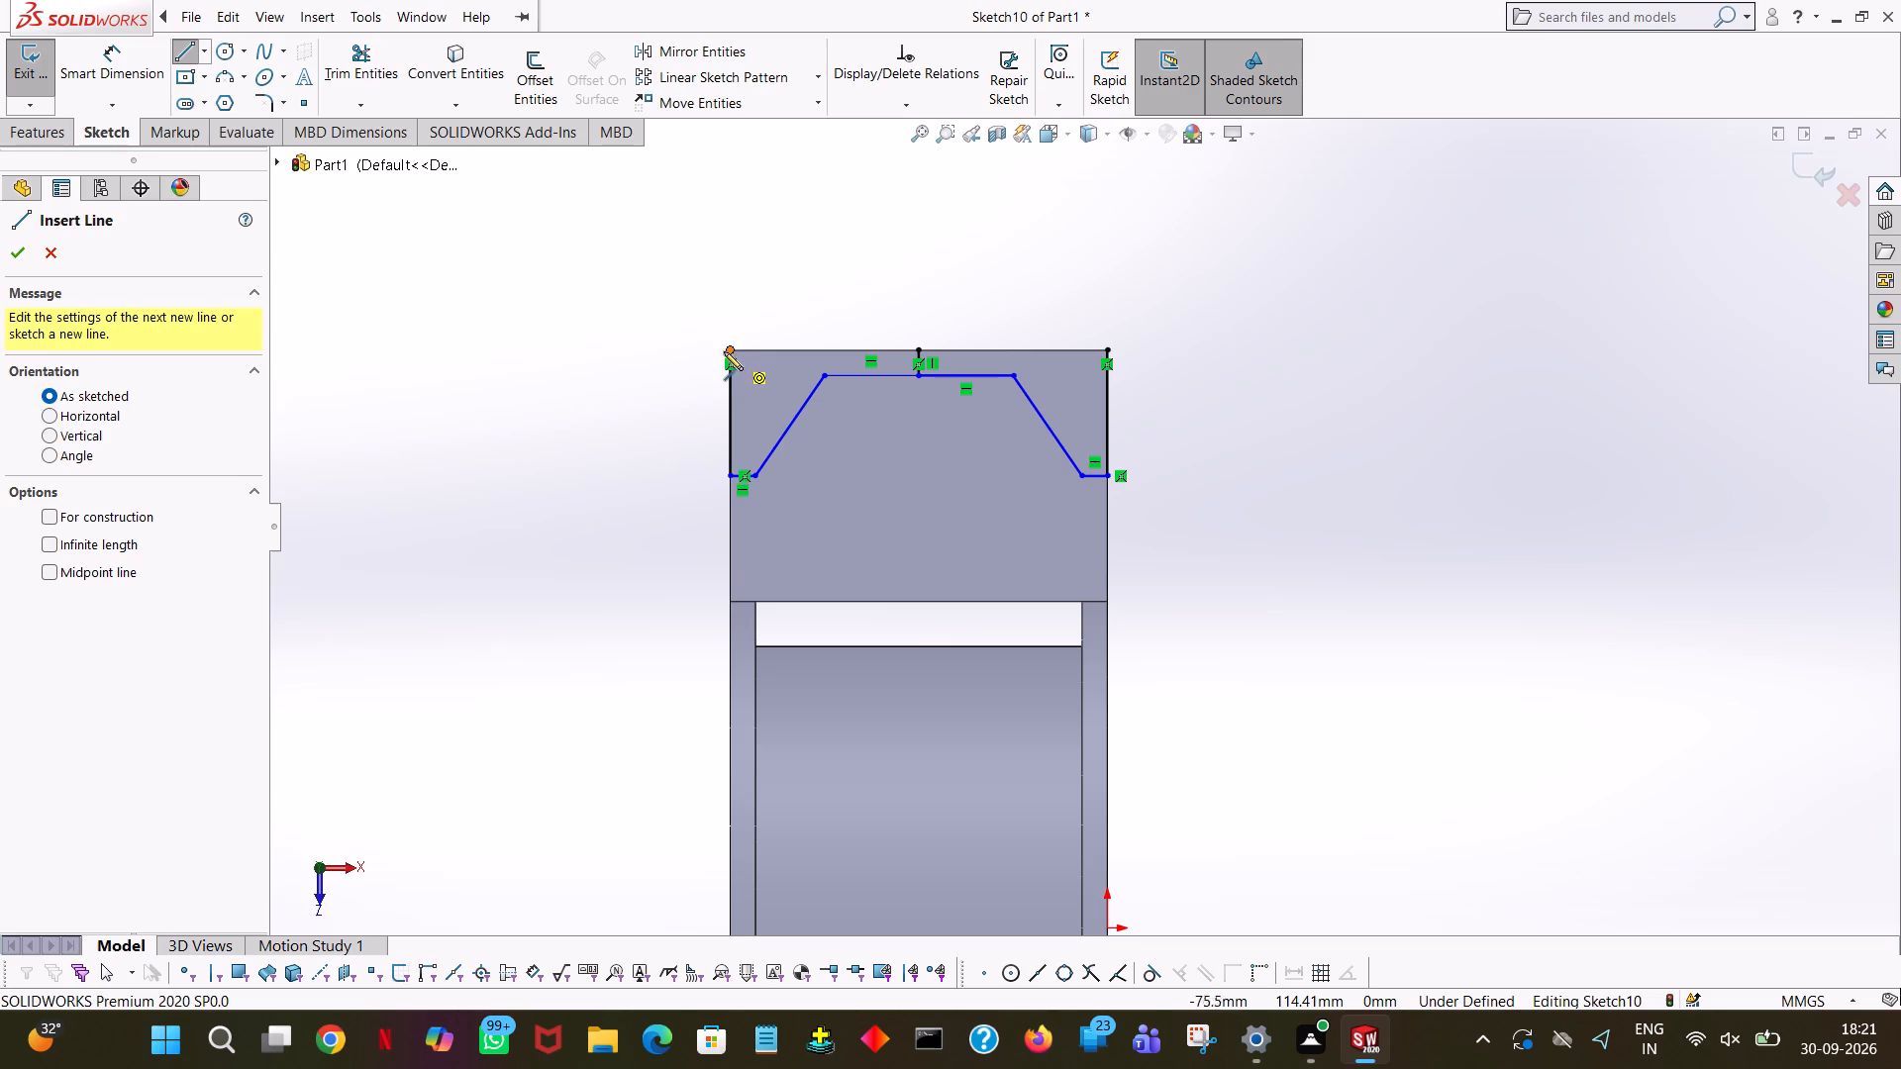
left_click(729, 349)
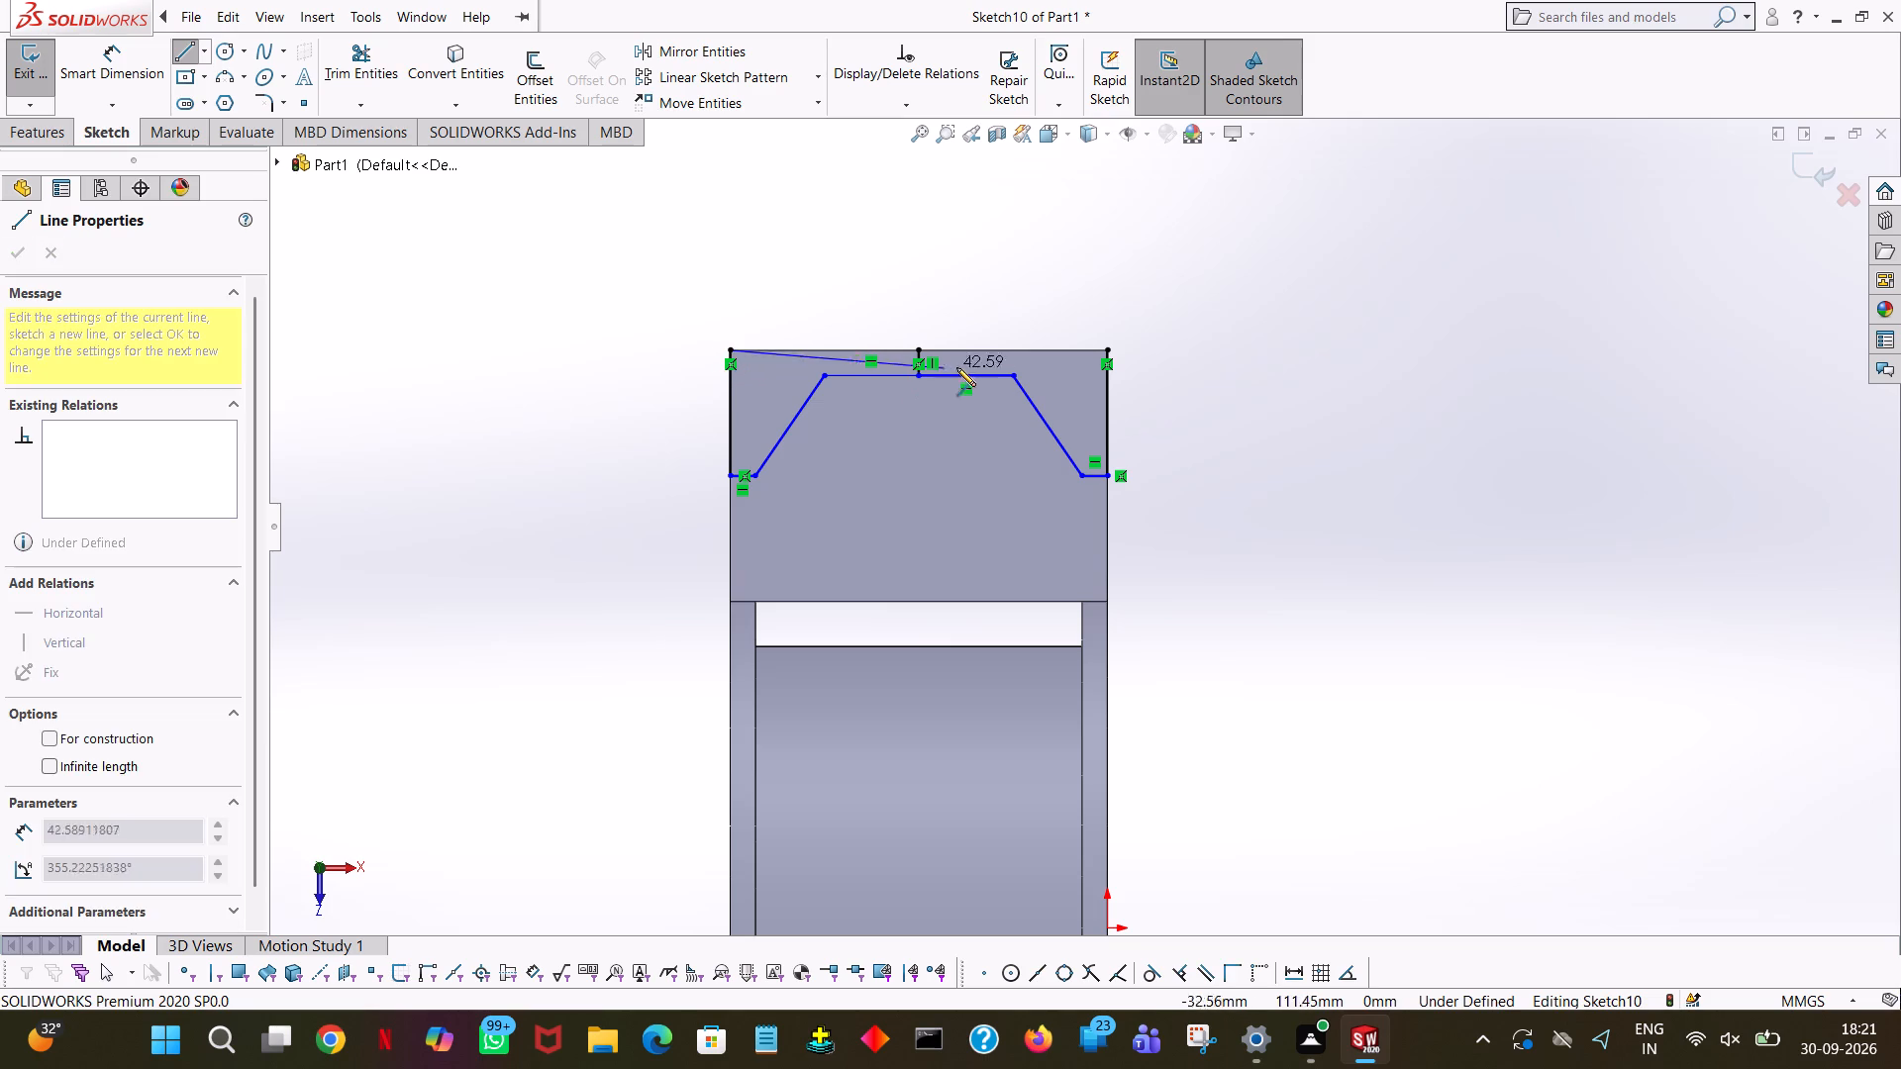
left_click(1108, 351)
right_click(1108, 351)
left_click(1156, 371)
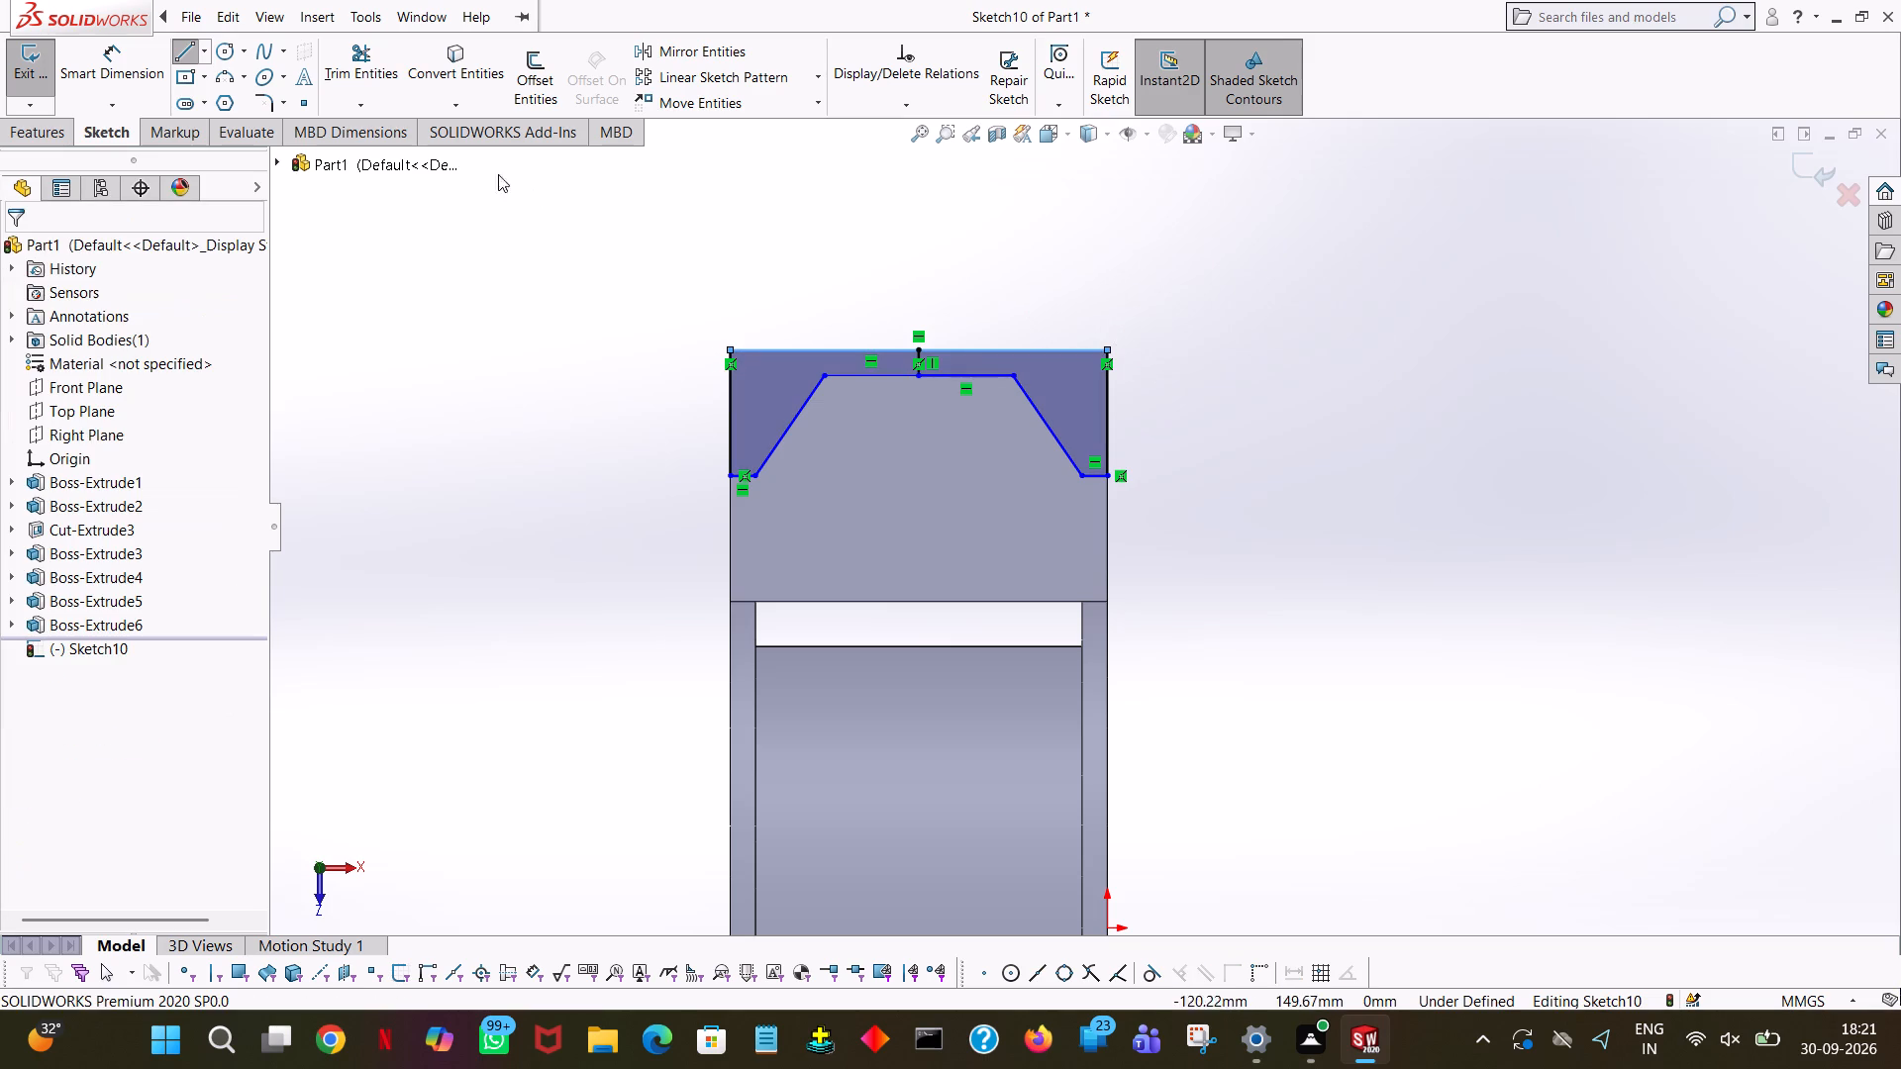
Trim away the short vertical line joining the flange's outer edge to the horizontal lines.
left_click(360, 59)
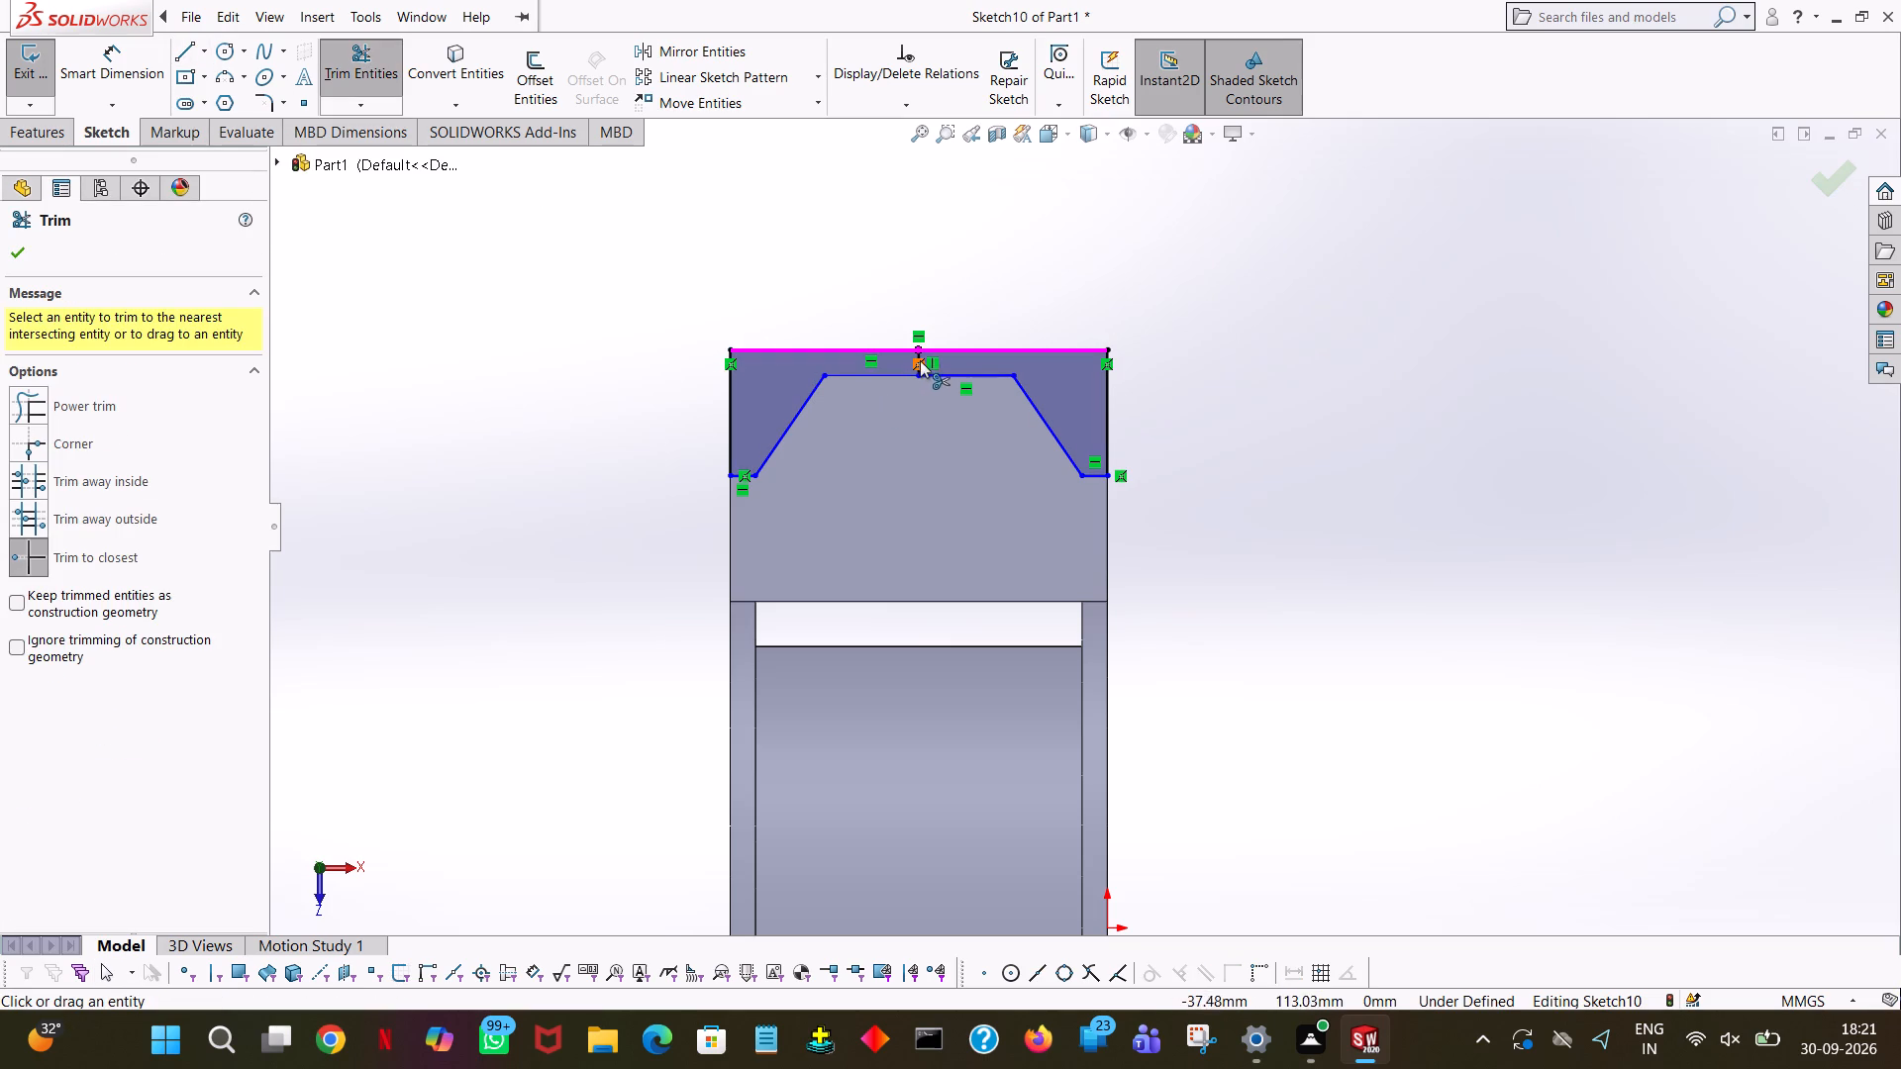
left_click(921, 353)
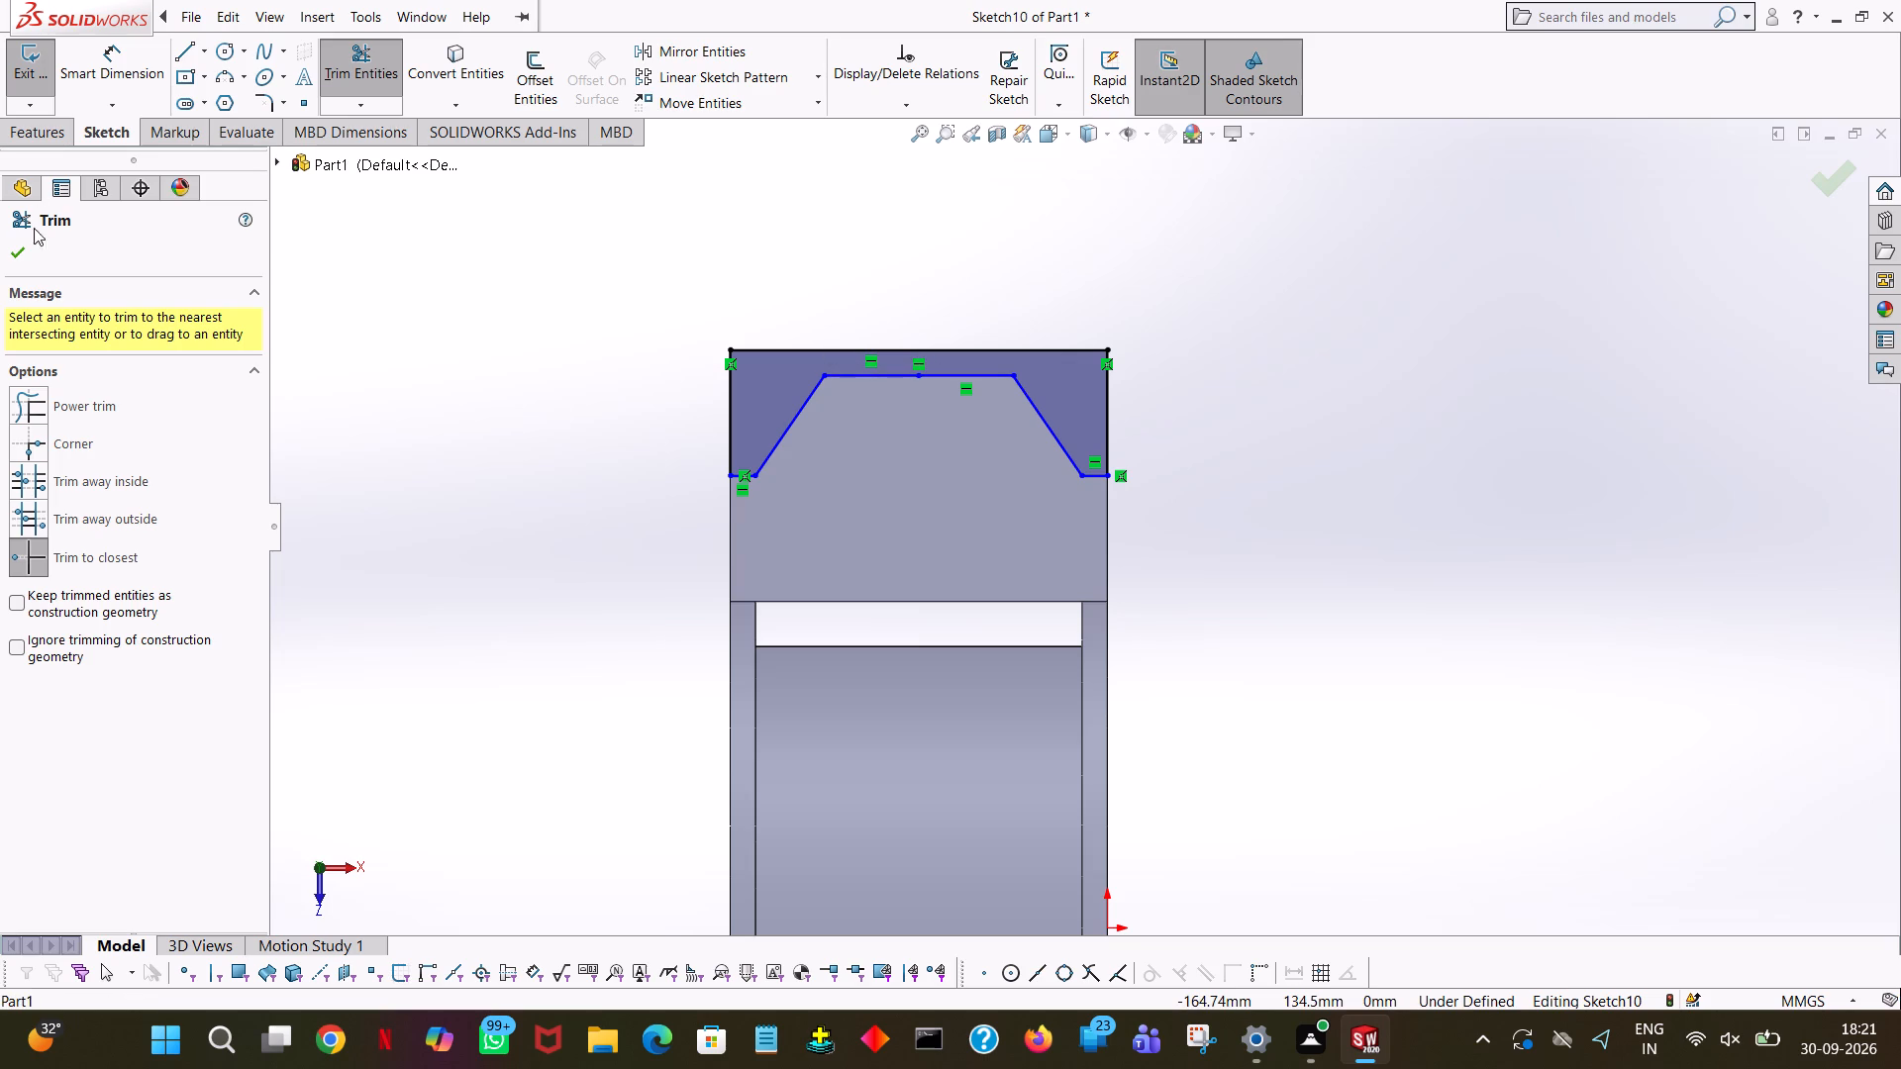
left_click(18, 252)
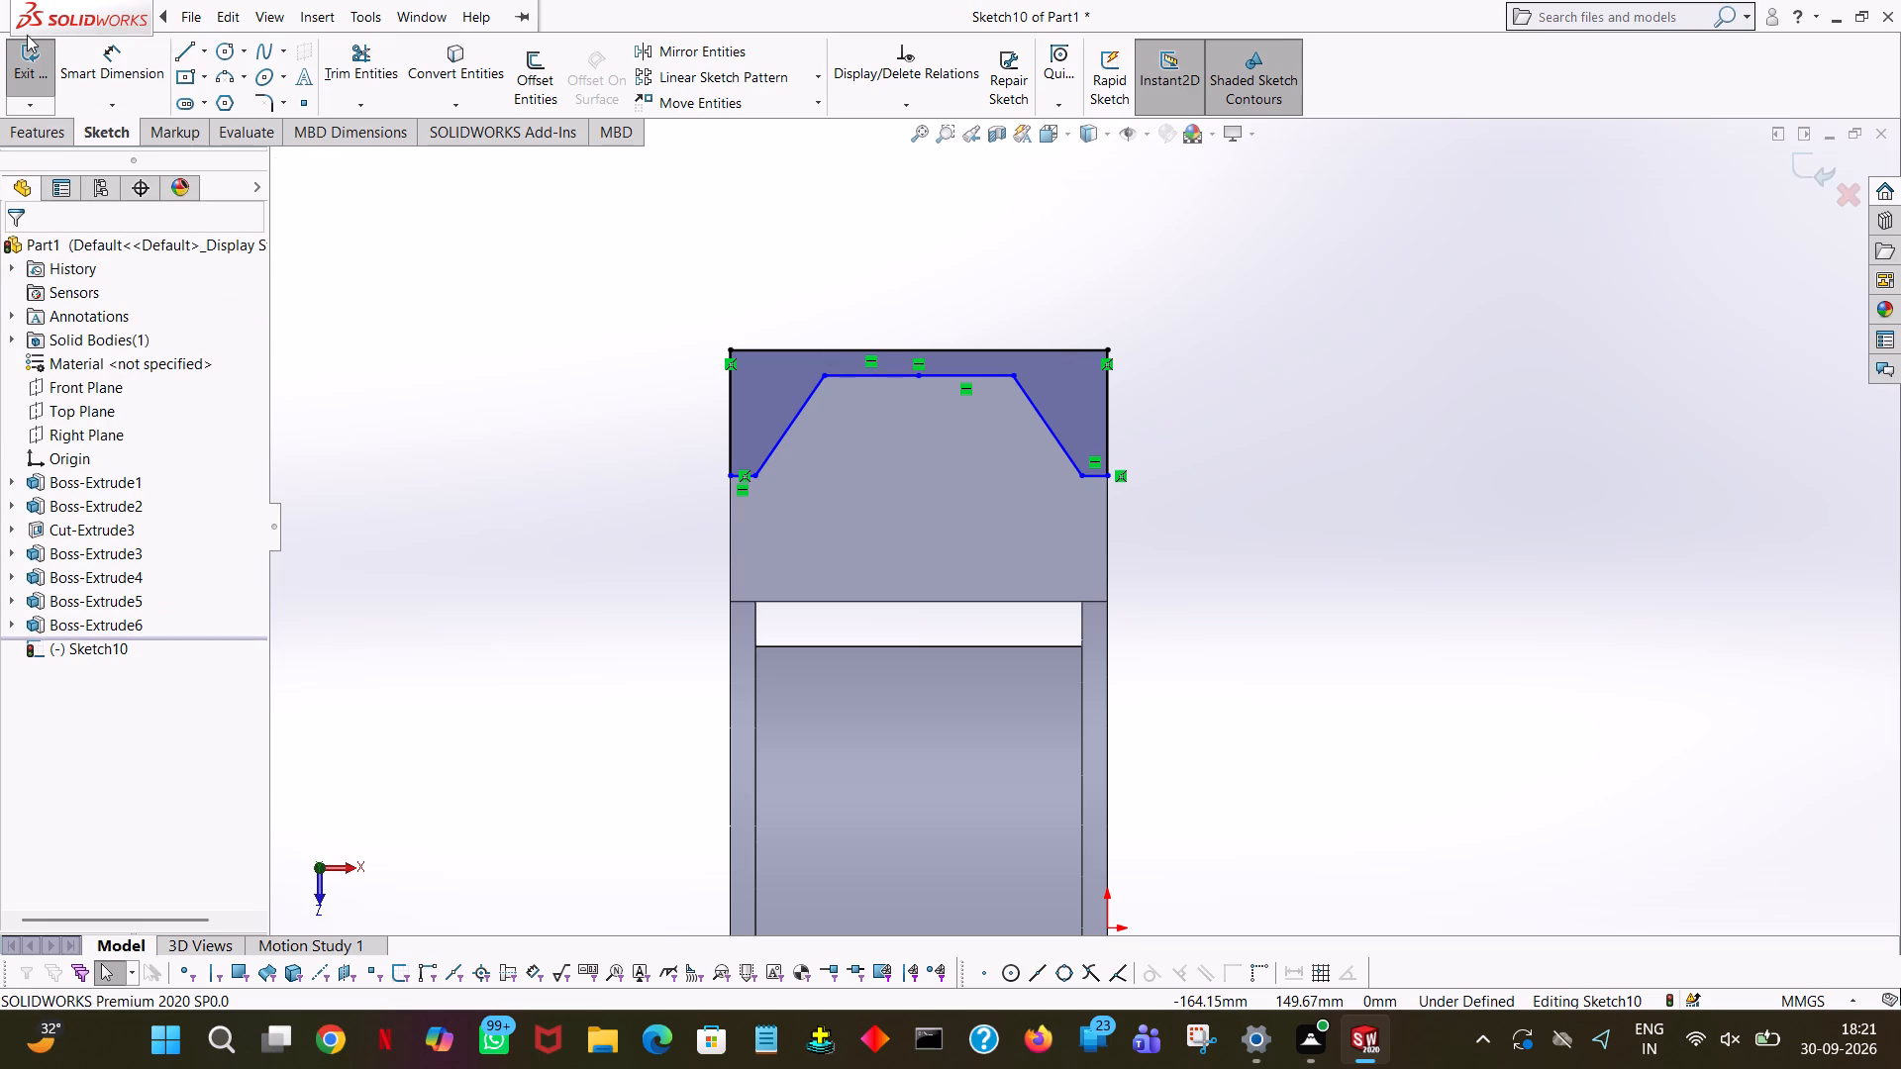
Close the inner profile with two 25 mm vertical lines from the slanted lines' lower ends, joined by a 65 mm line along the flange's inner edge.
left_click(182, 57)
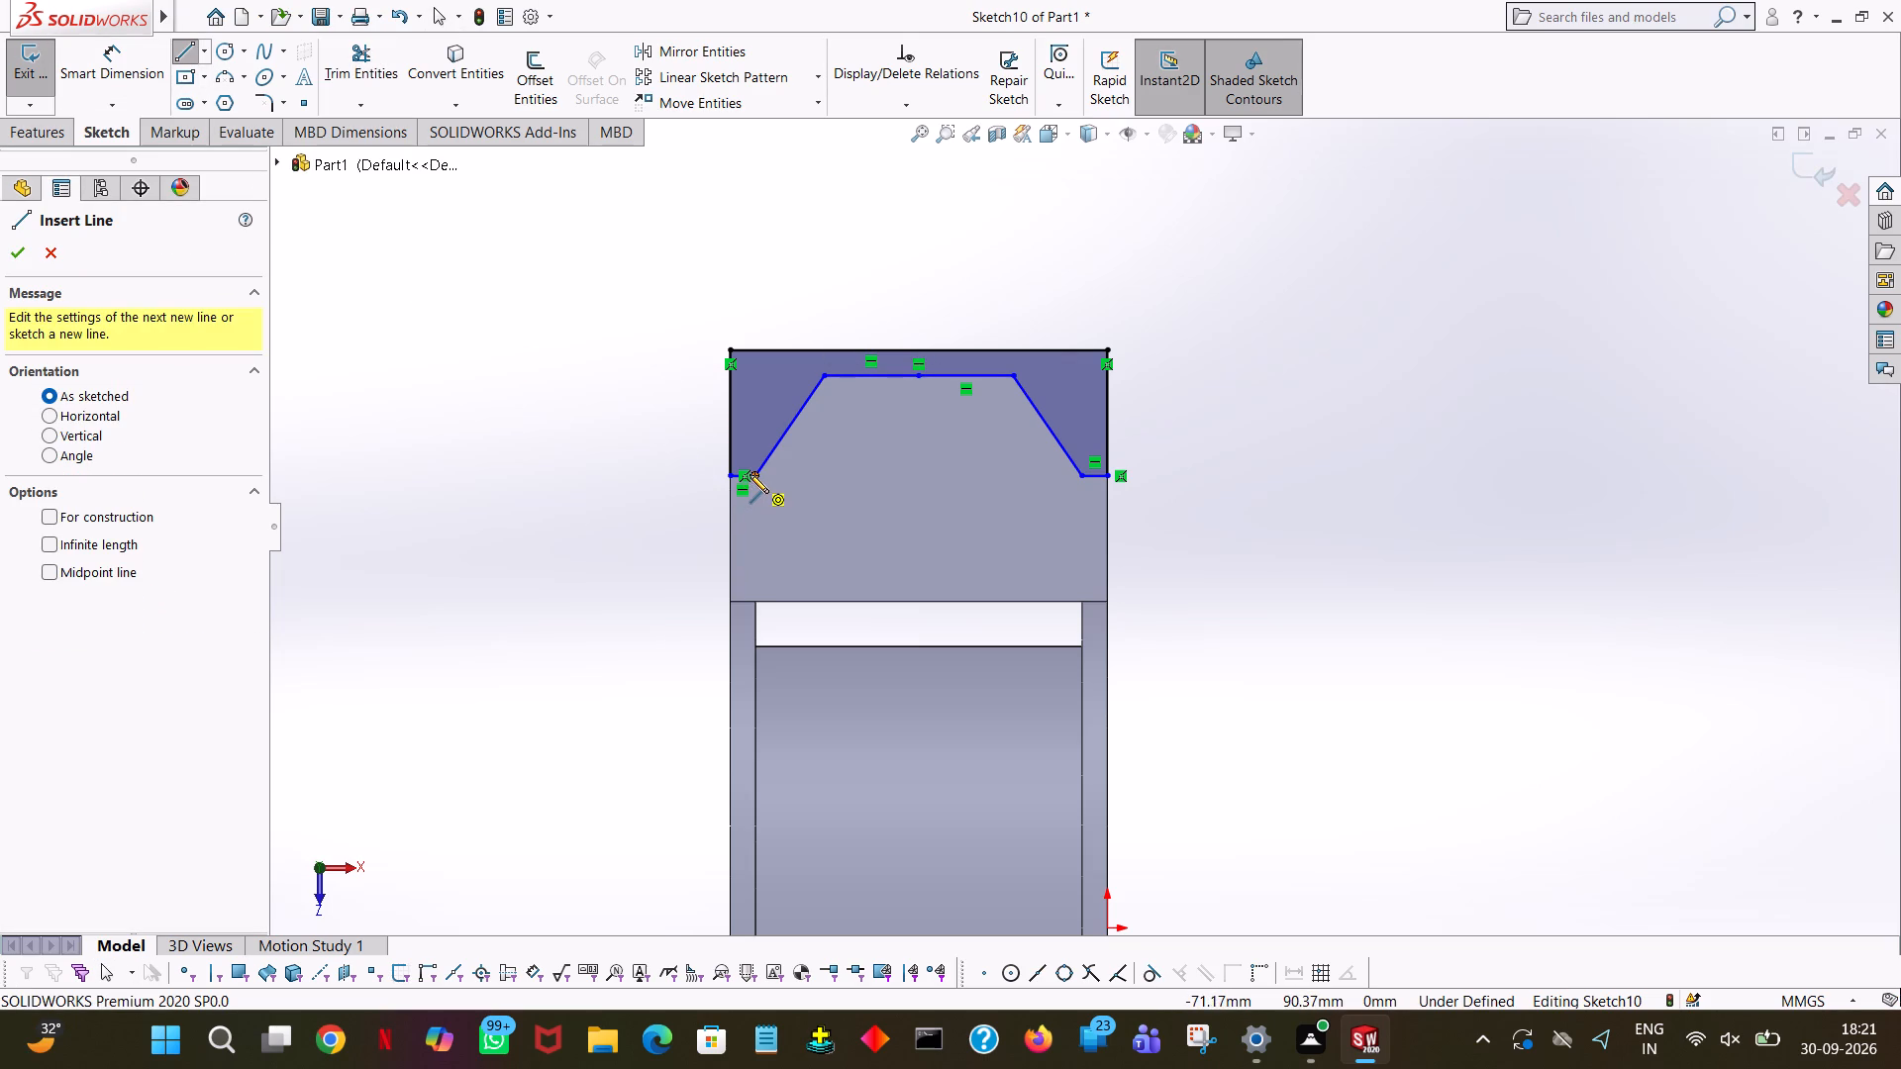
left_click(754, 474)
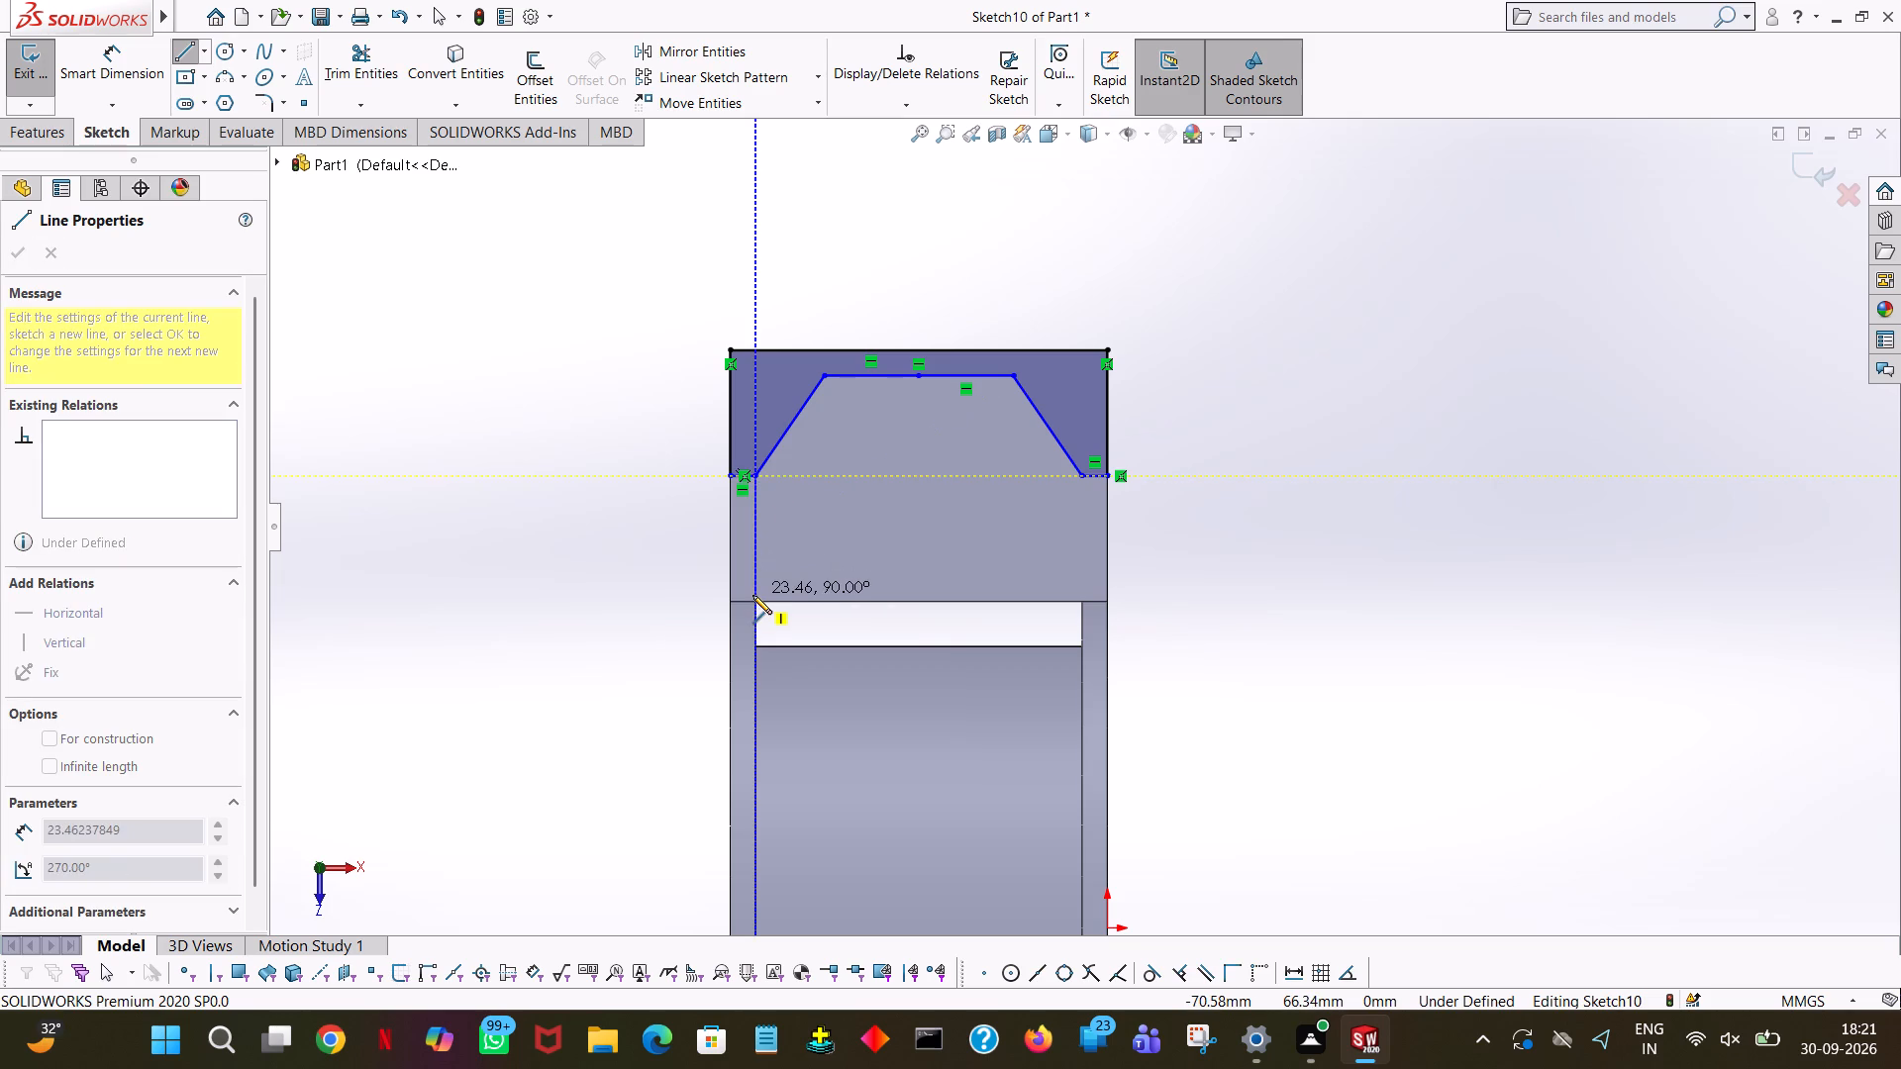
left_click(753, 599)
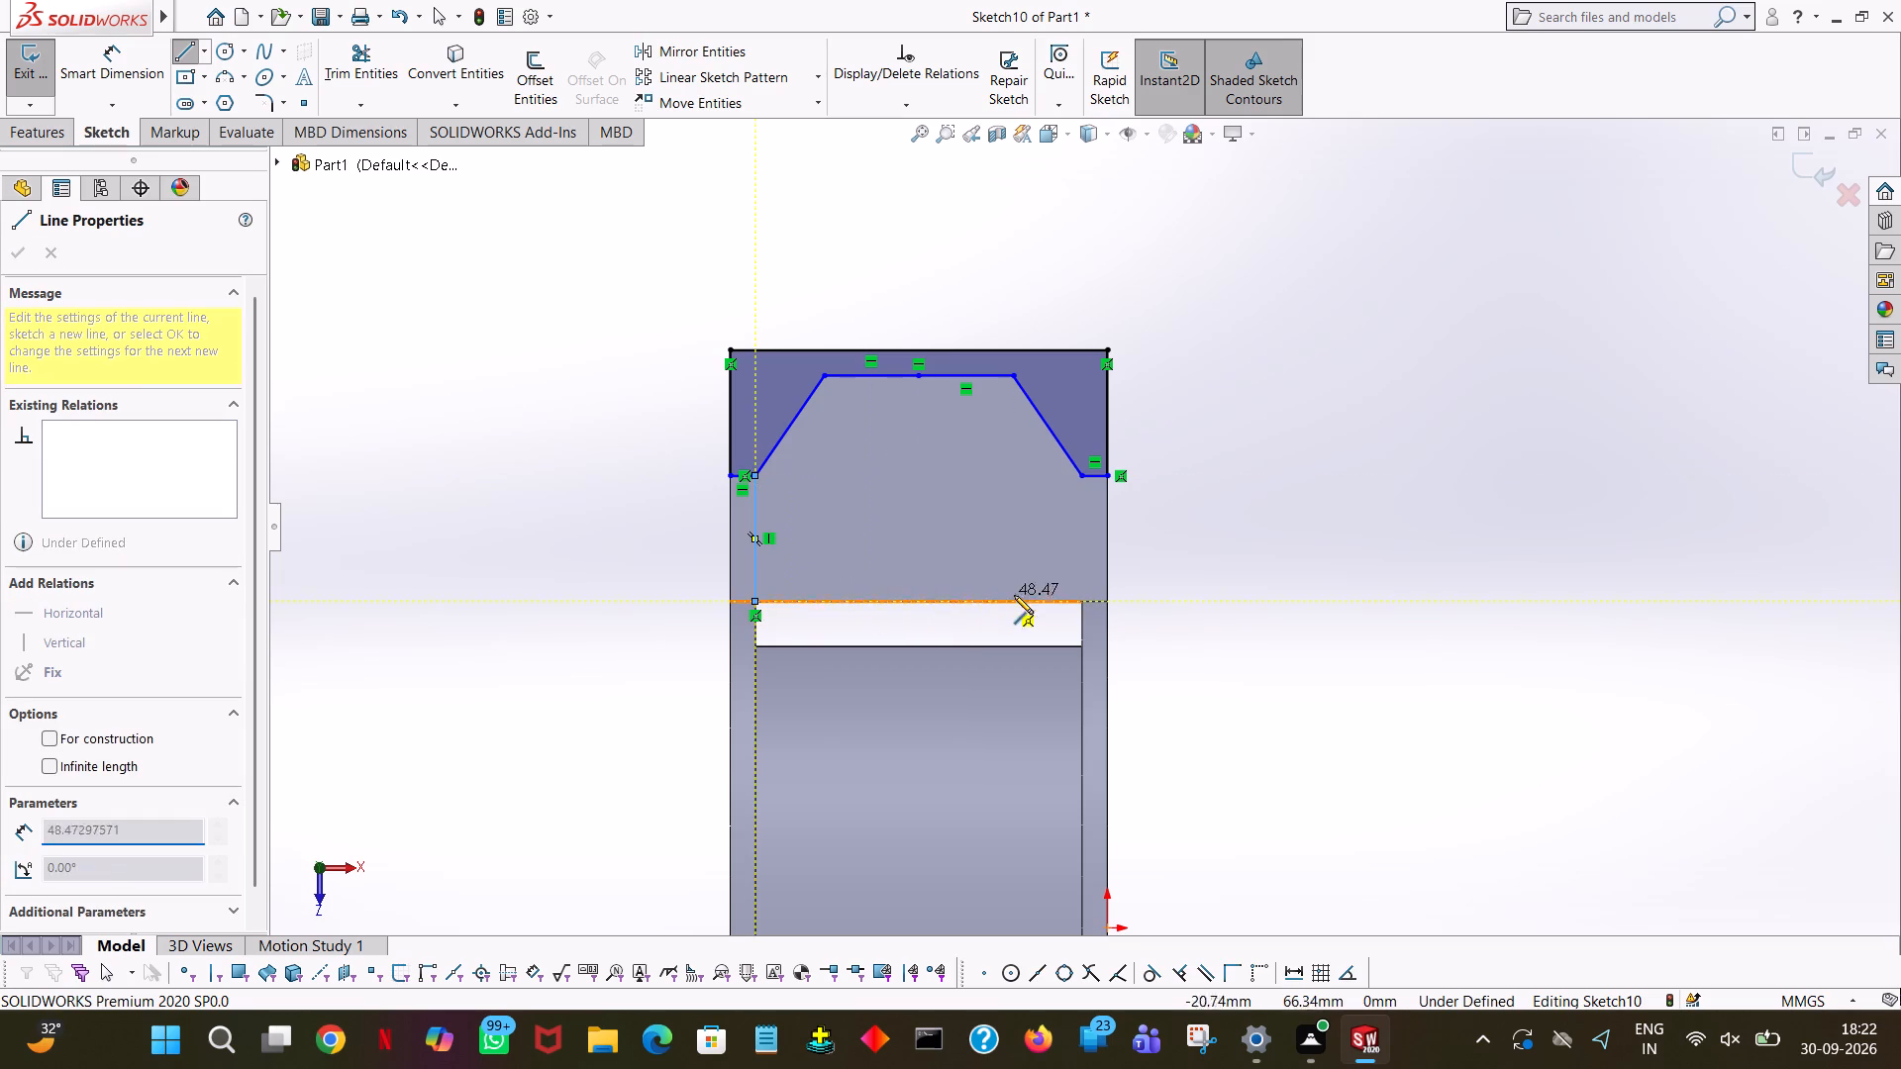
left_click(1080, 600)
left_click(1080, 478)
right_click(1080, 478)
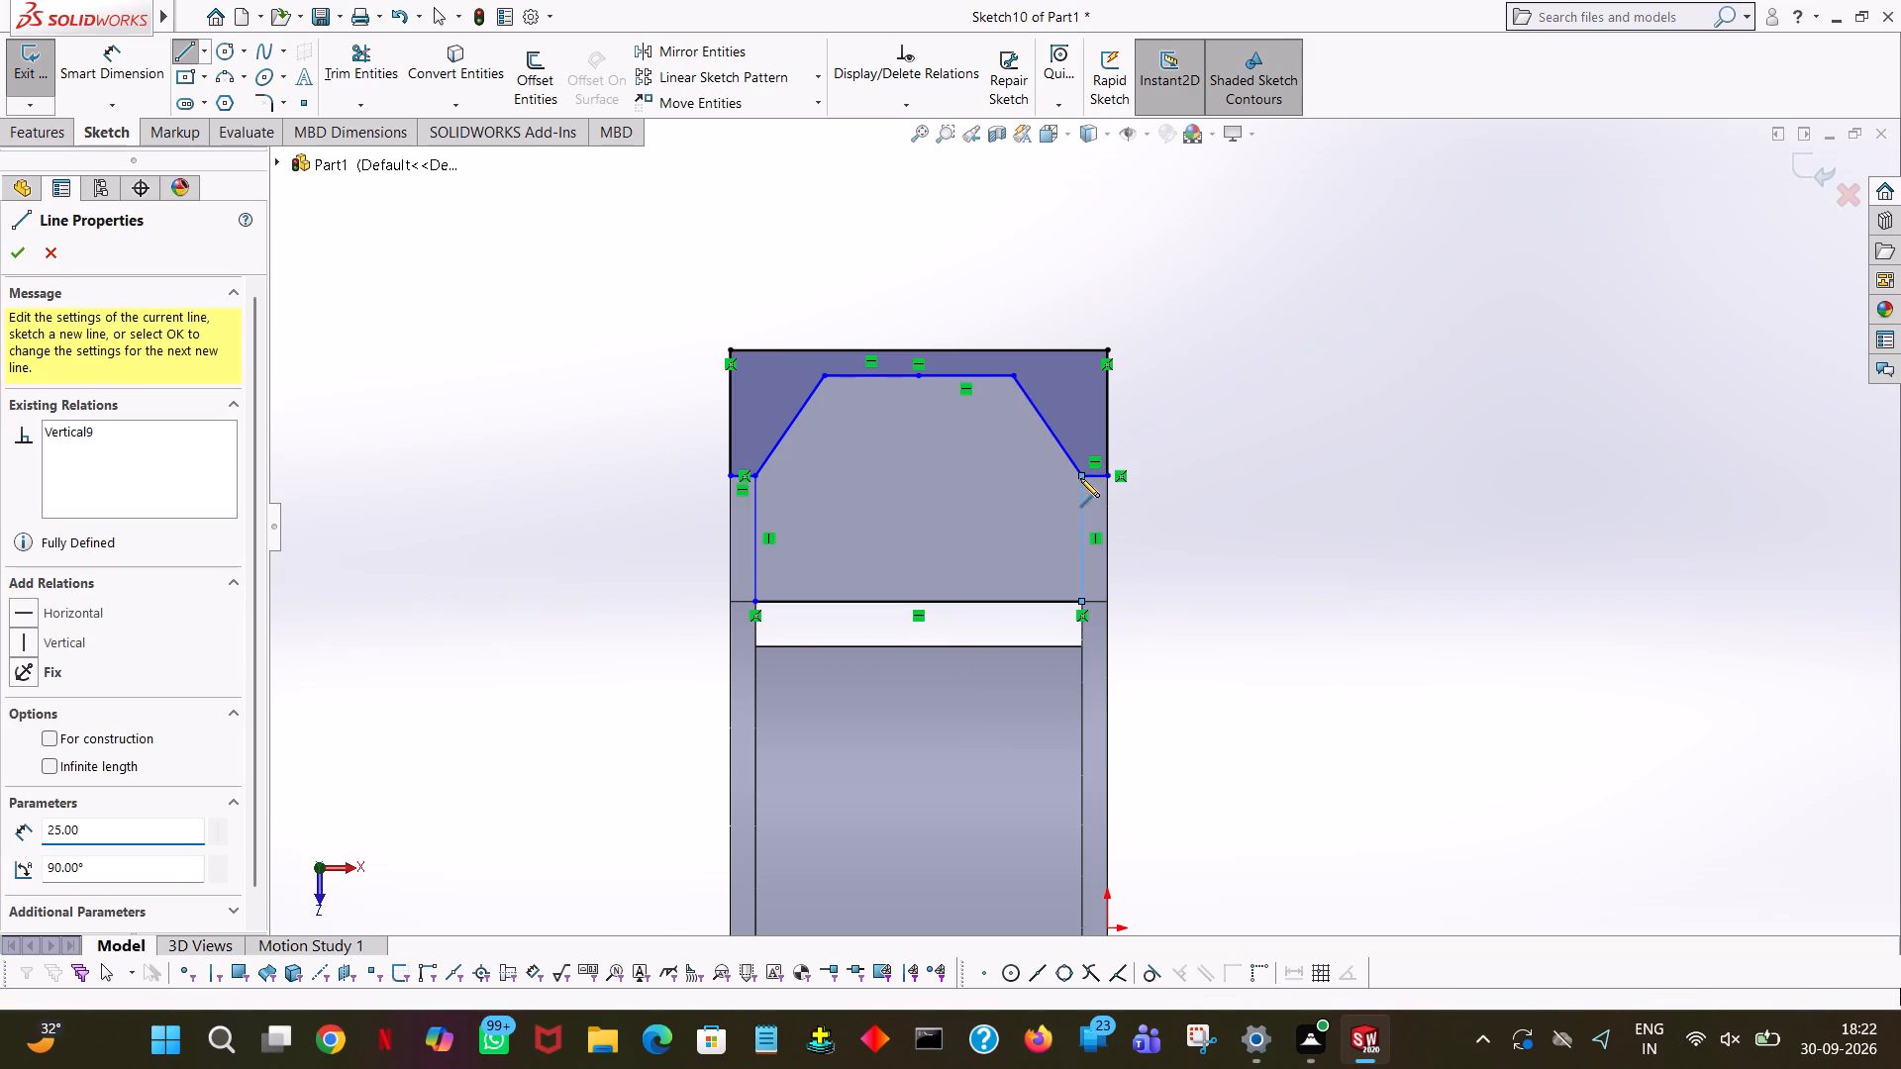
left_click(1141, 494)
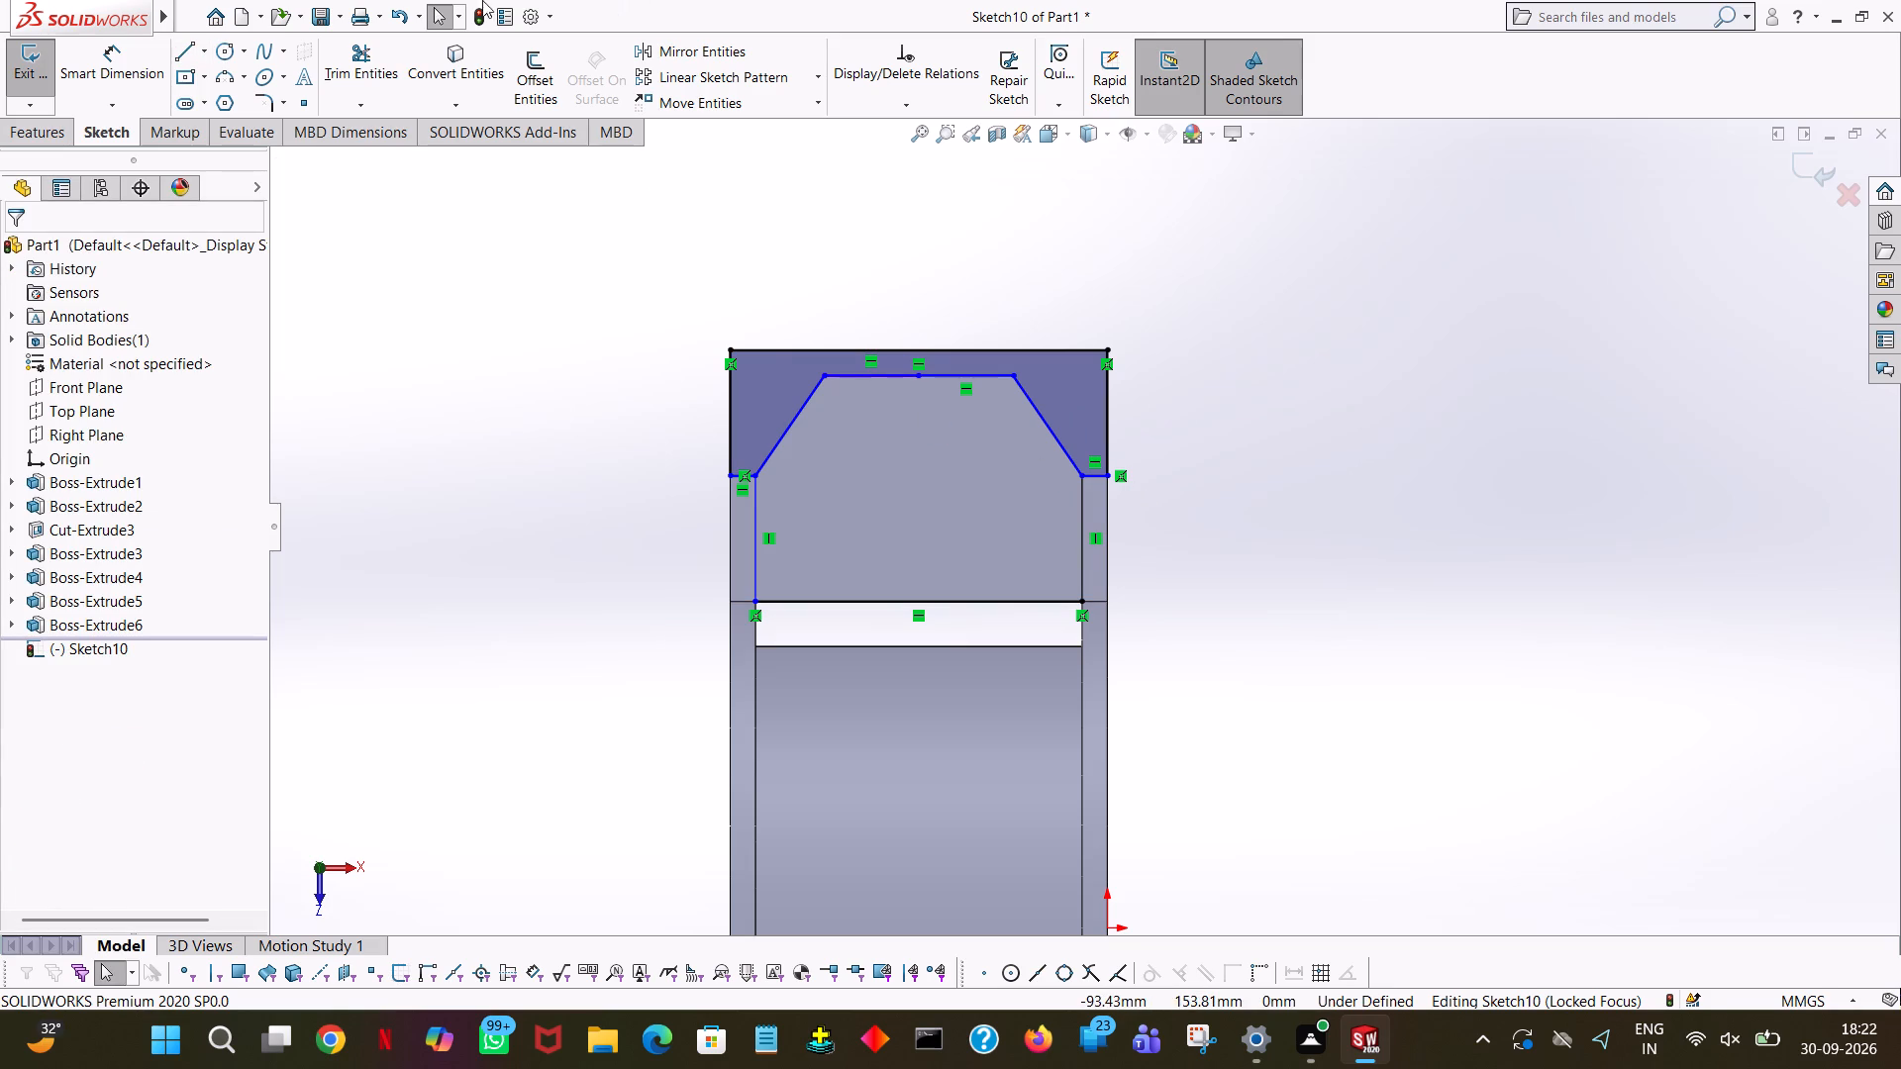
Cut-extrude the sketch's inner chamfered region 15 mm deep into the solid flange.
left_click(31, 138)
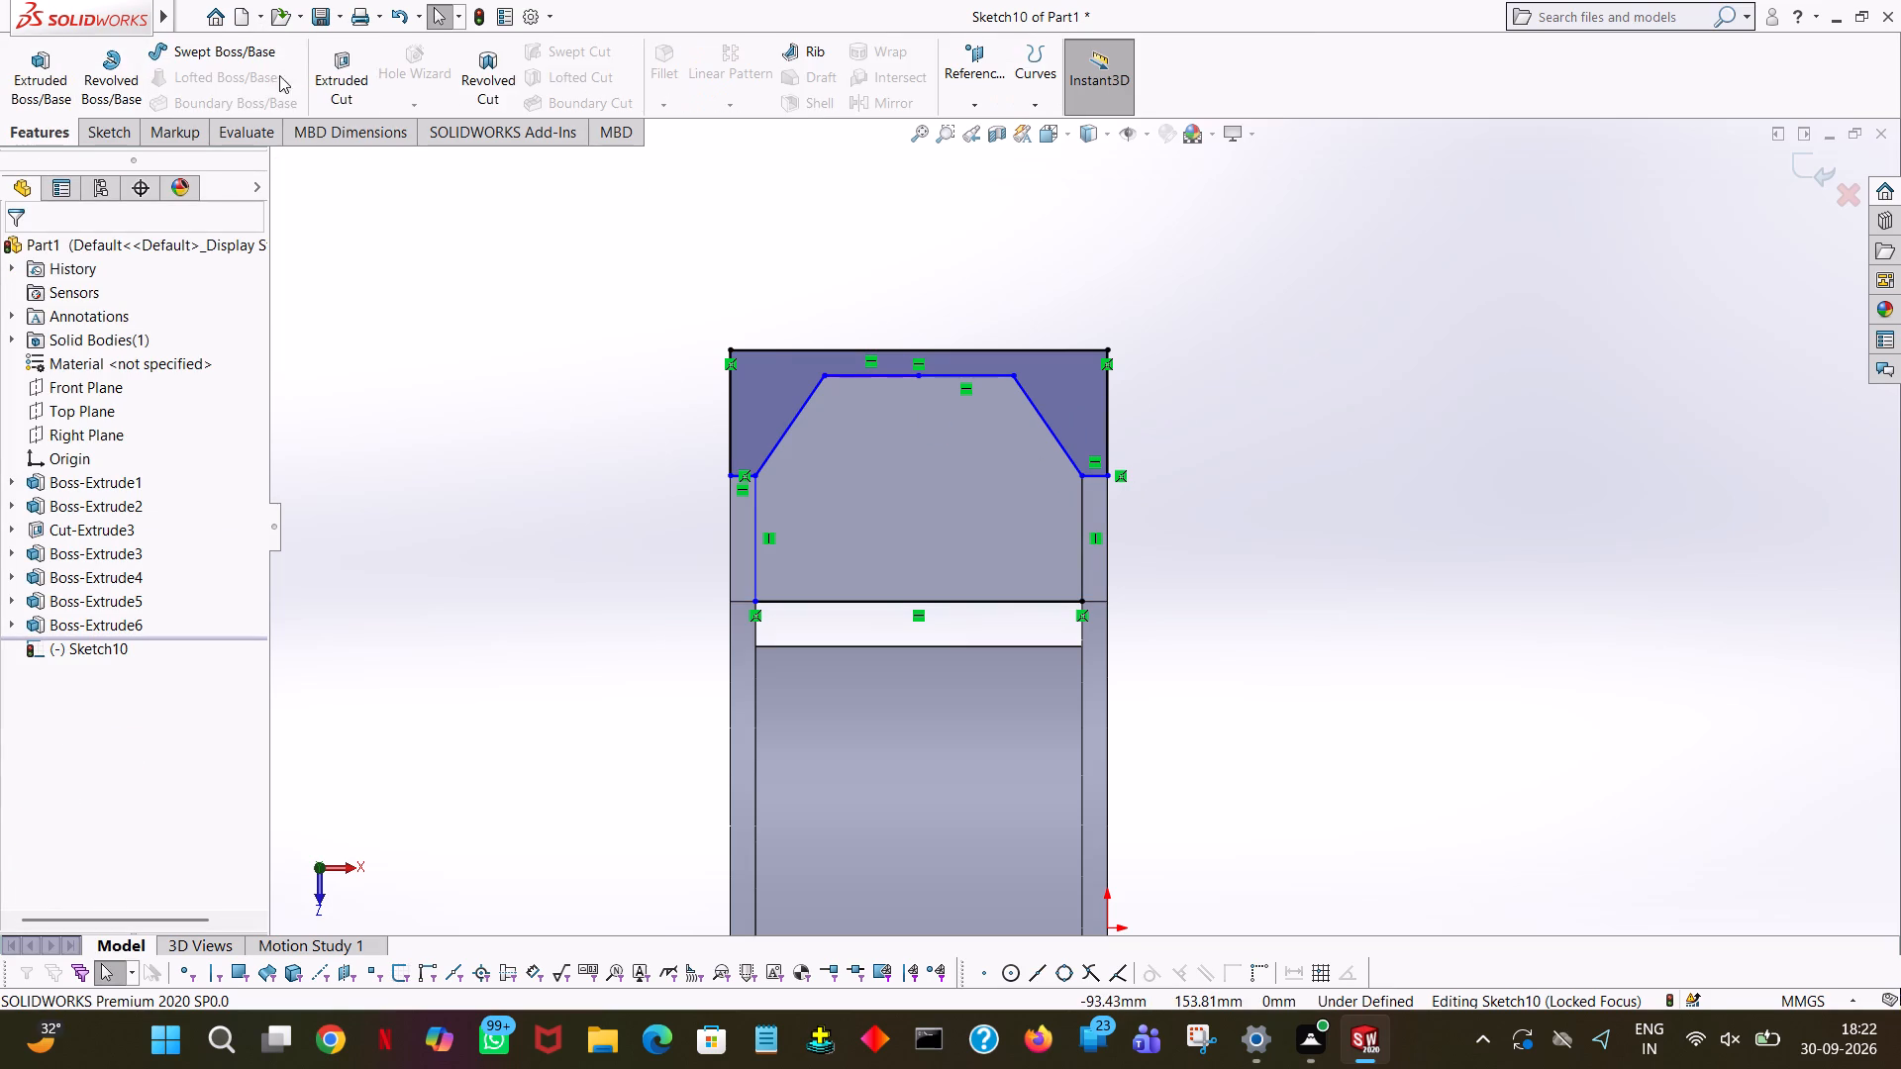
left_click(349, 88)
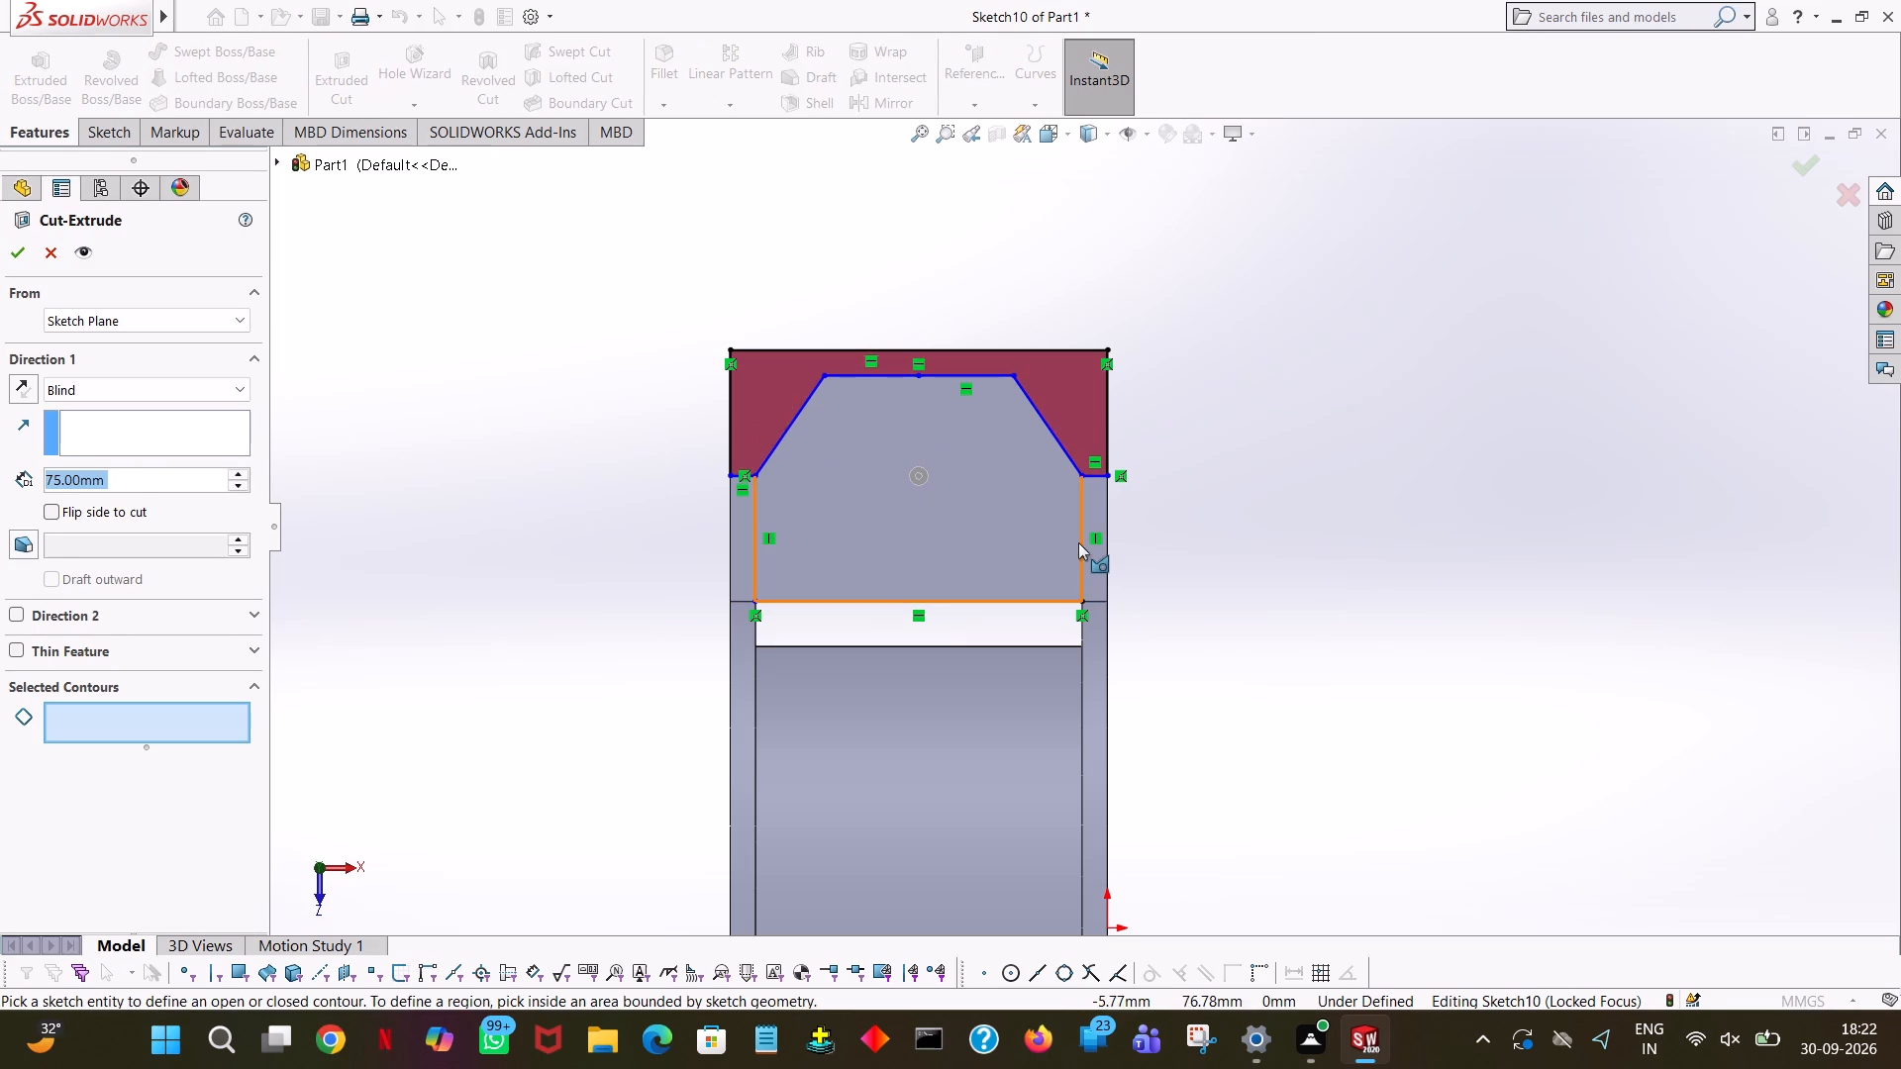
left_click(932, 513)
middle_click_drag(1369, 583, 1360, 537)
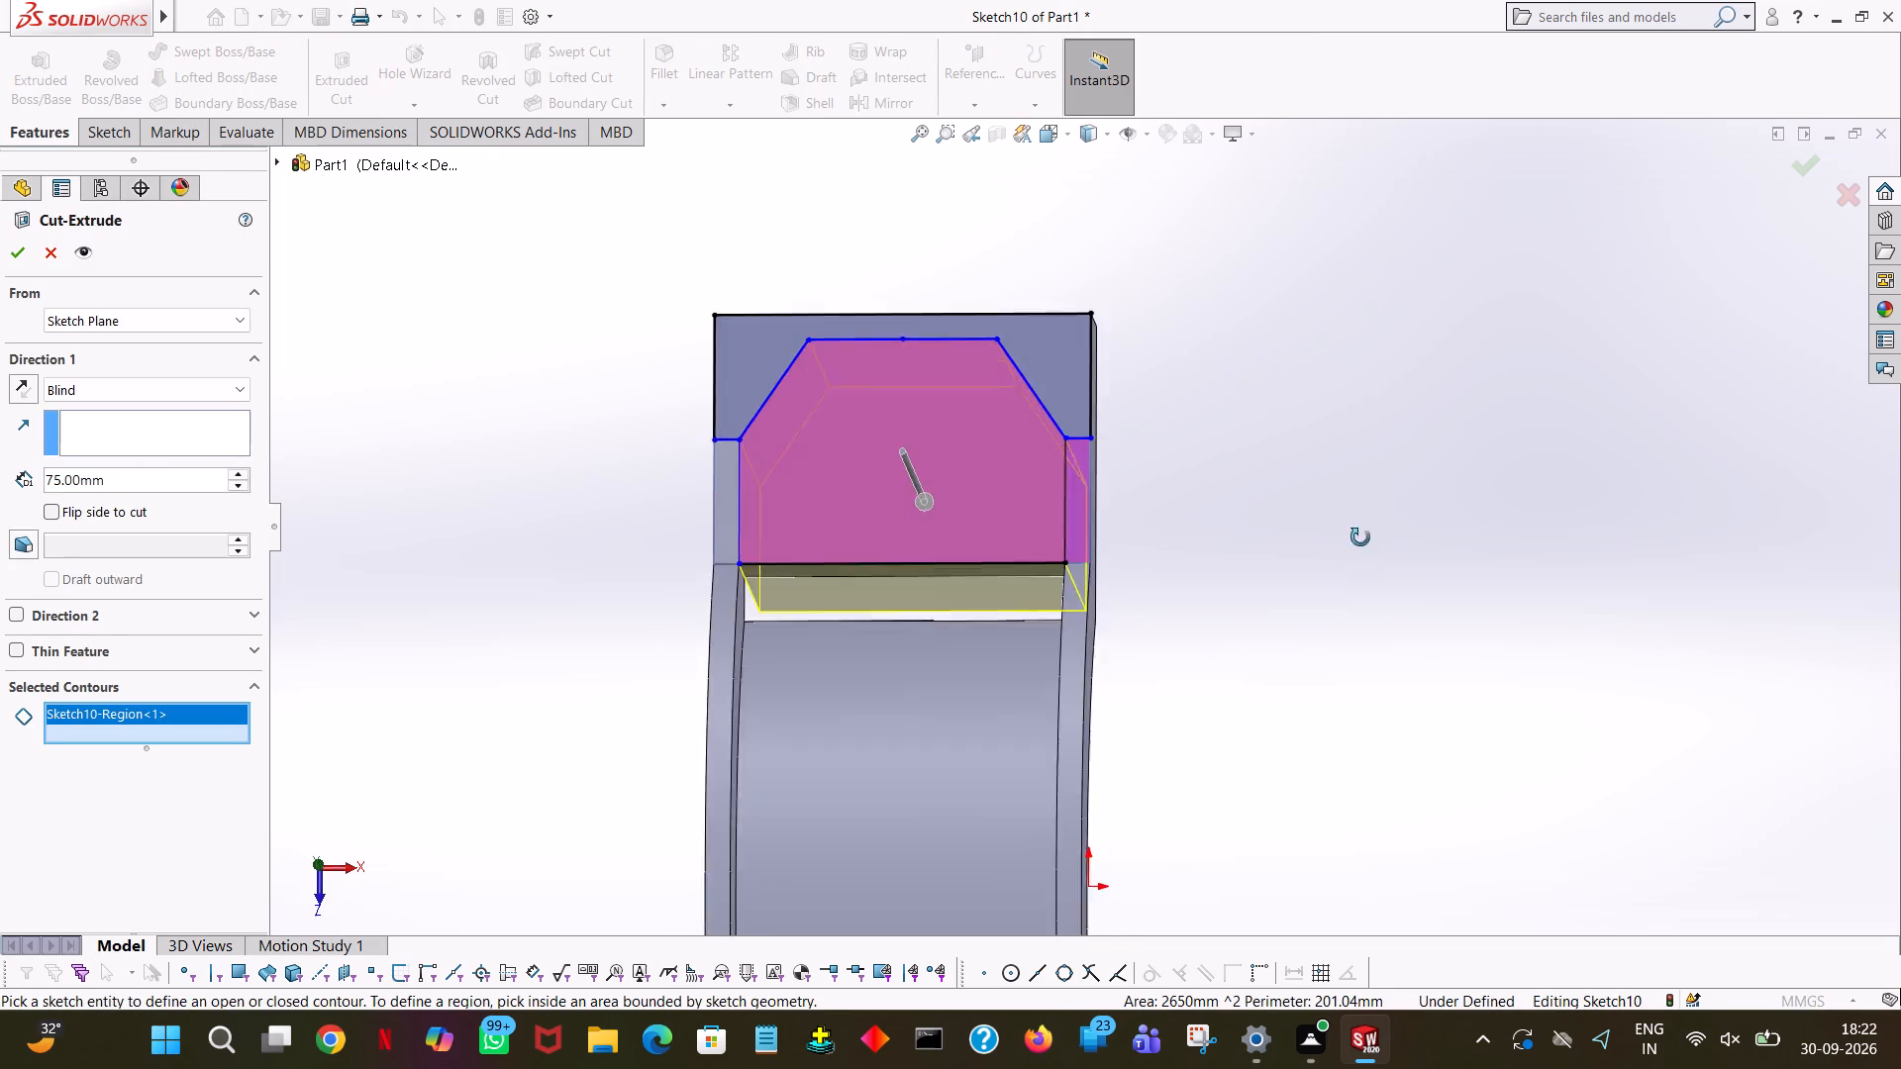
middle_click_drag(1360, 537, 1367, 449)
double_click(141, 489)
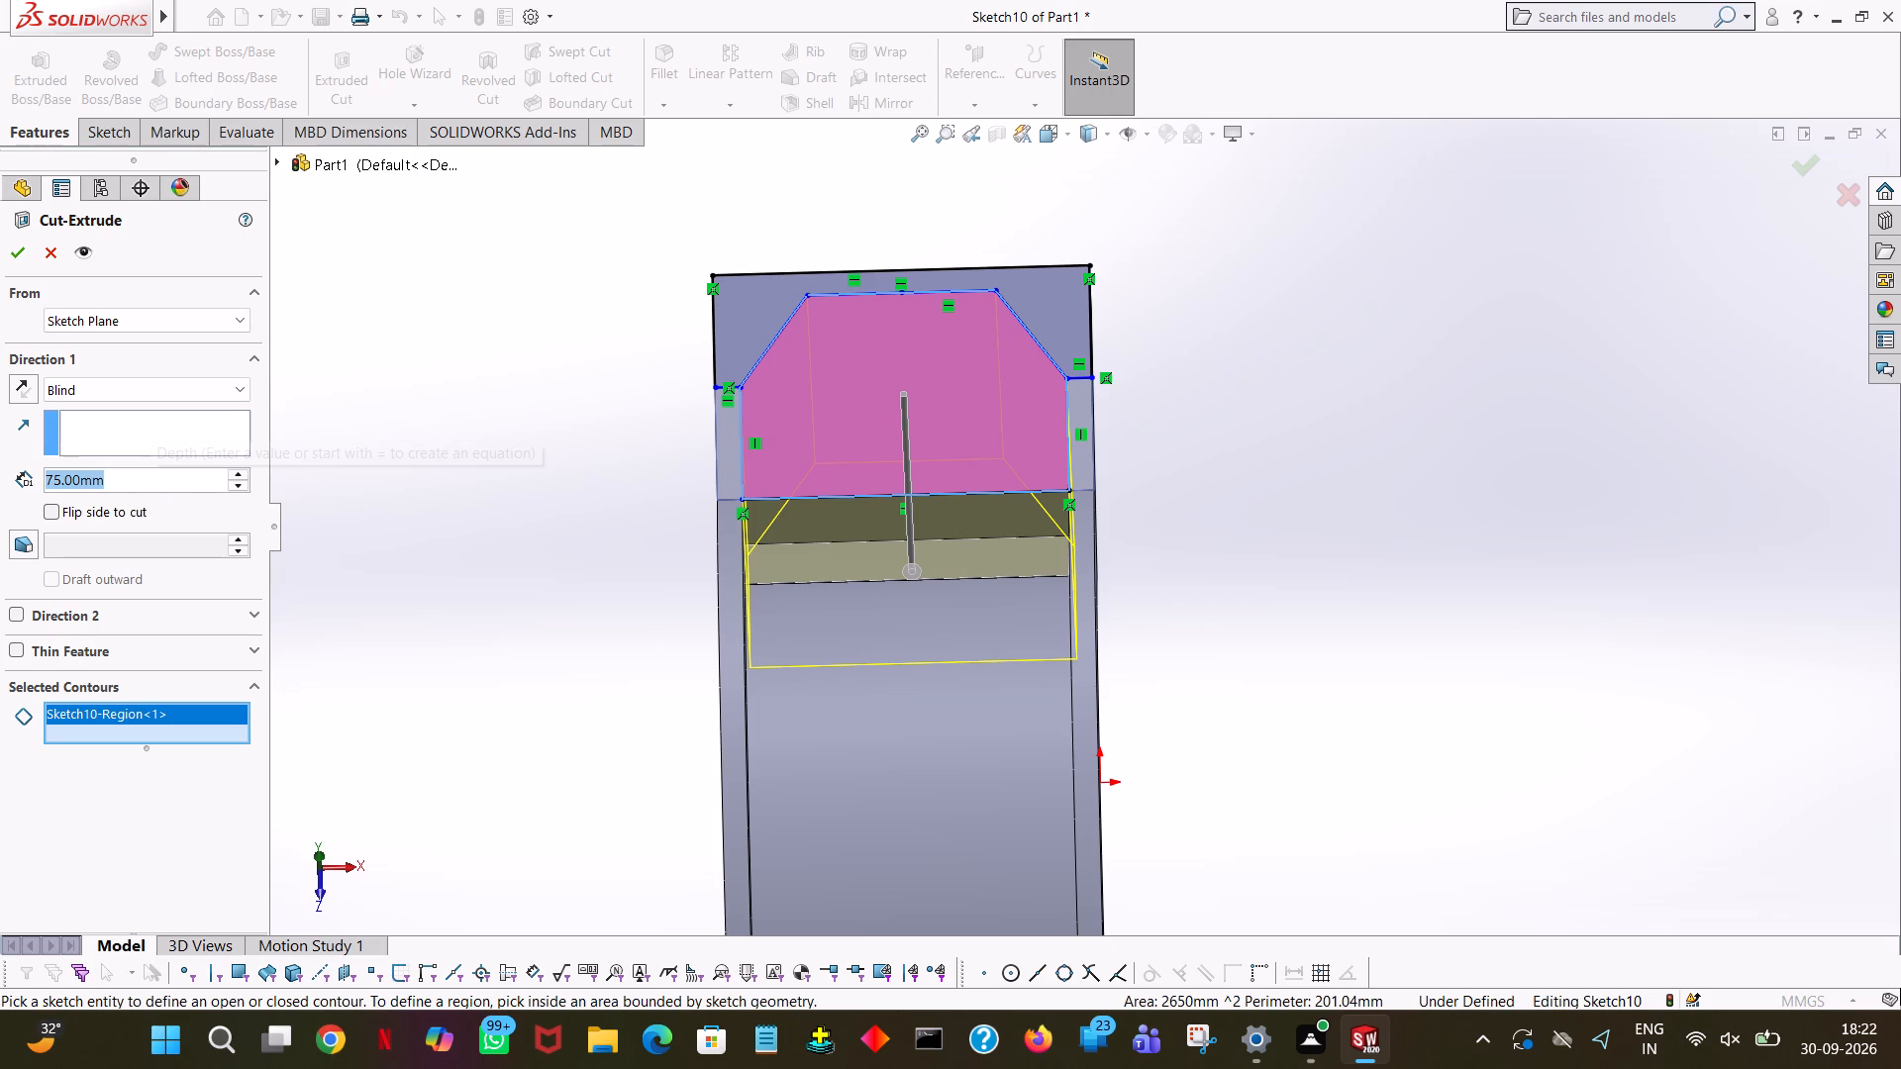
type("15")
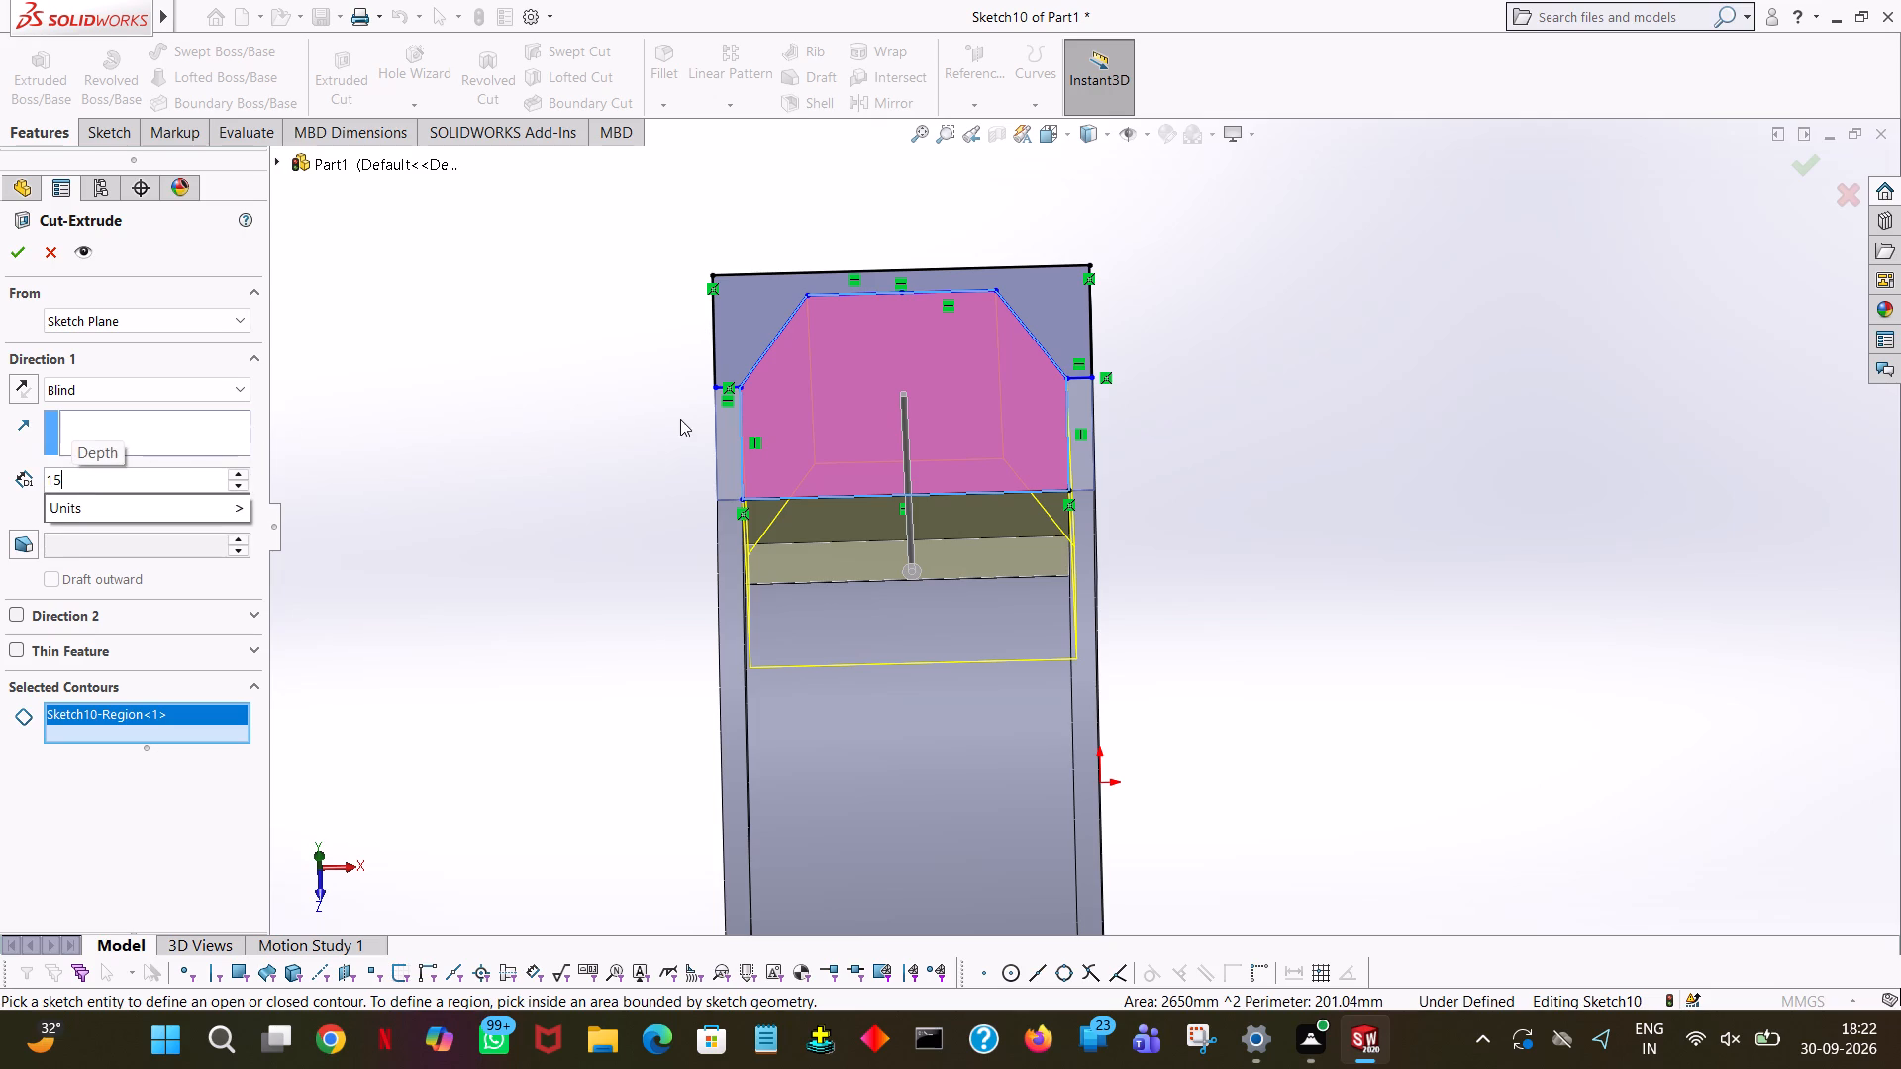
left_click(595, 426)
left_click(4, 252)
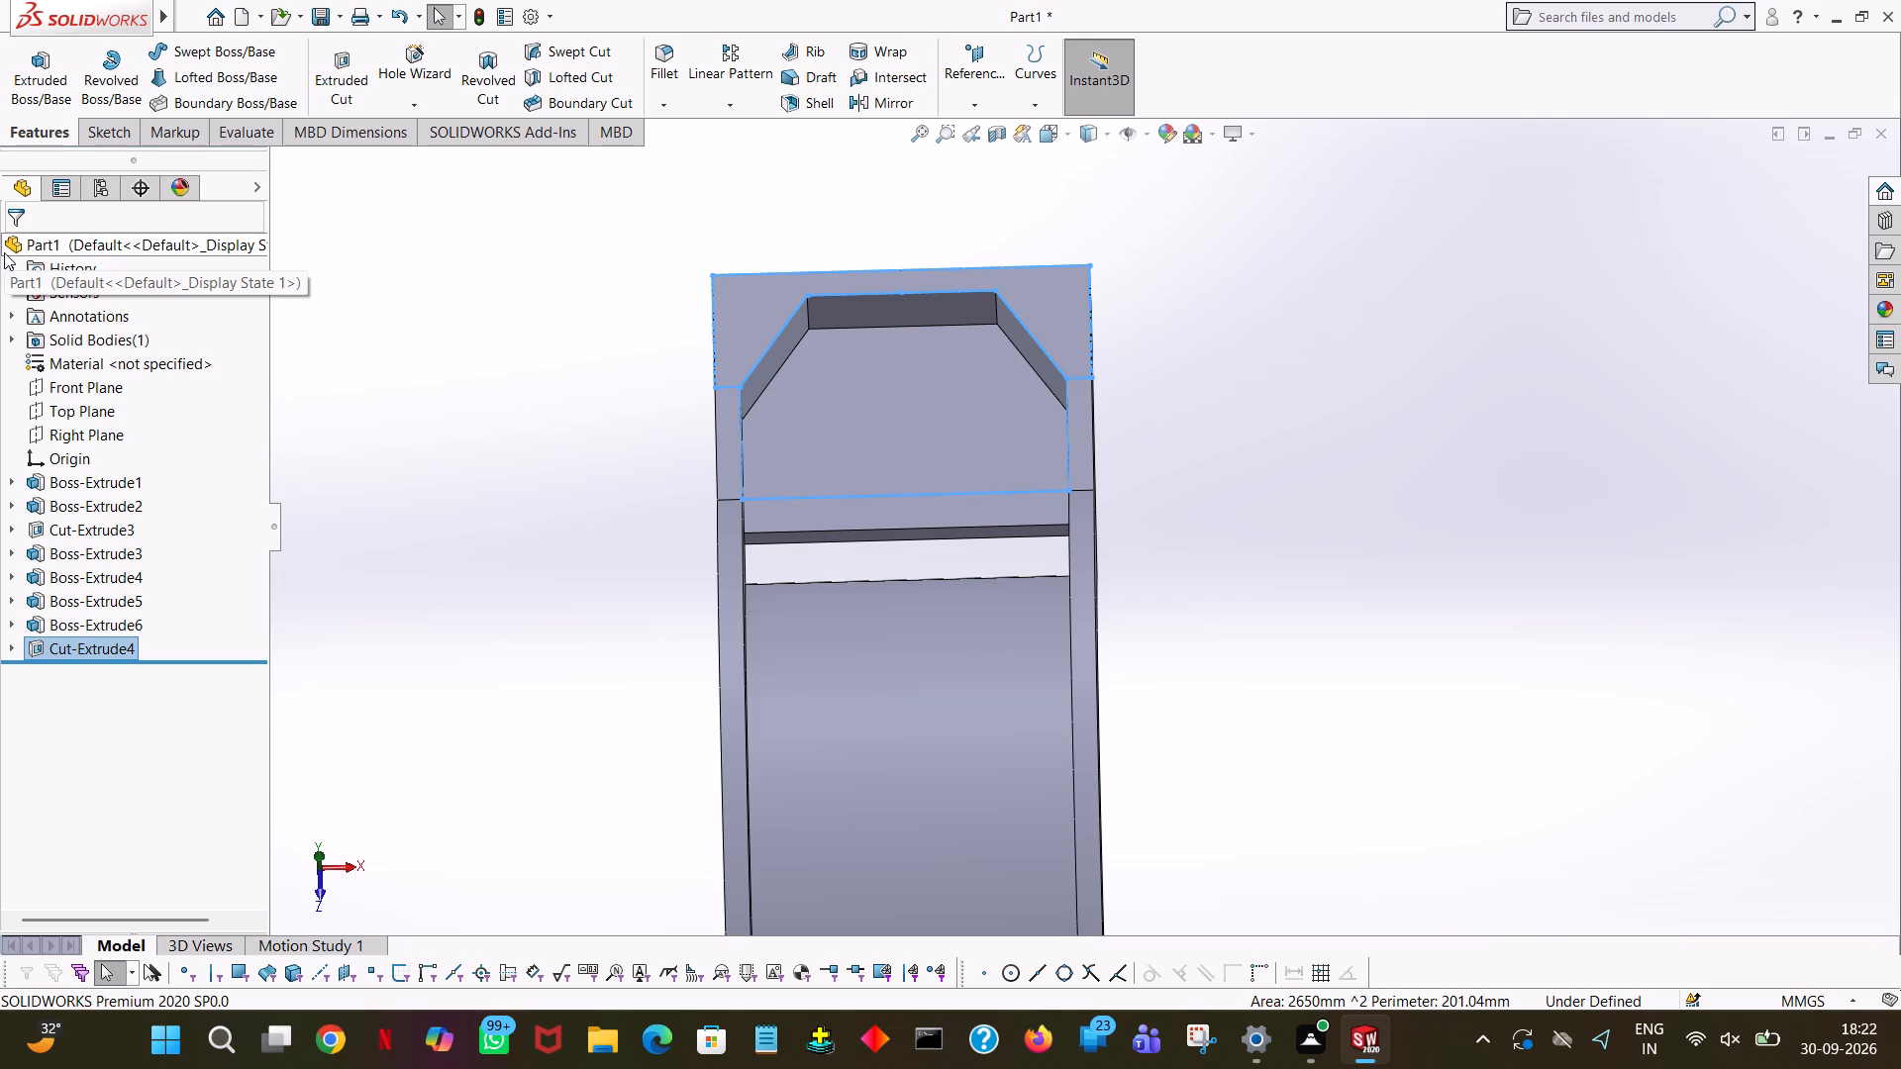
left_click(1314, 239)
Start an Extruded Boss/Base sketch on the cap's flat arched side face.
middle_click_drag(1382, 390, 1376, 393)
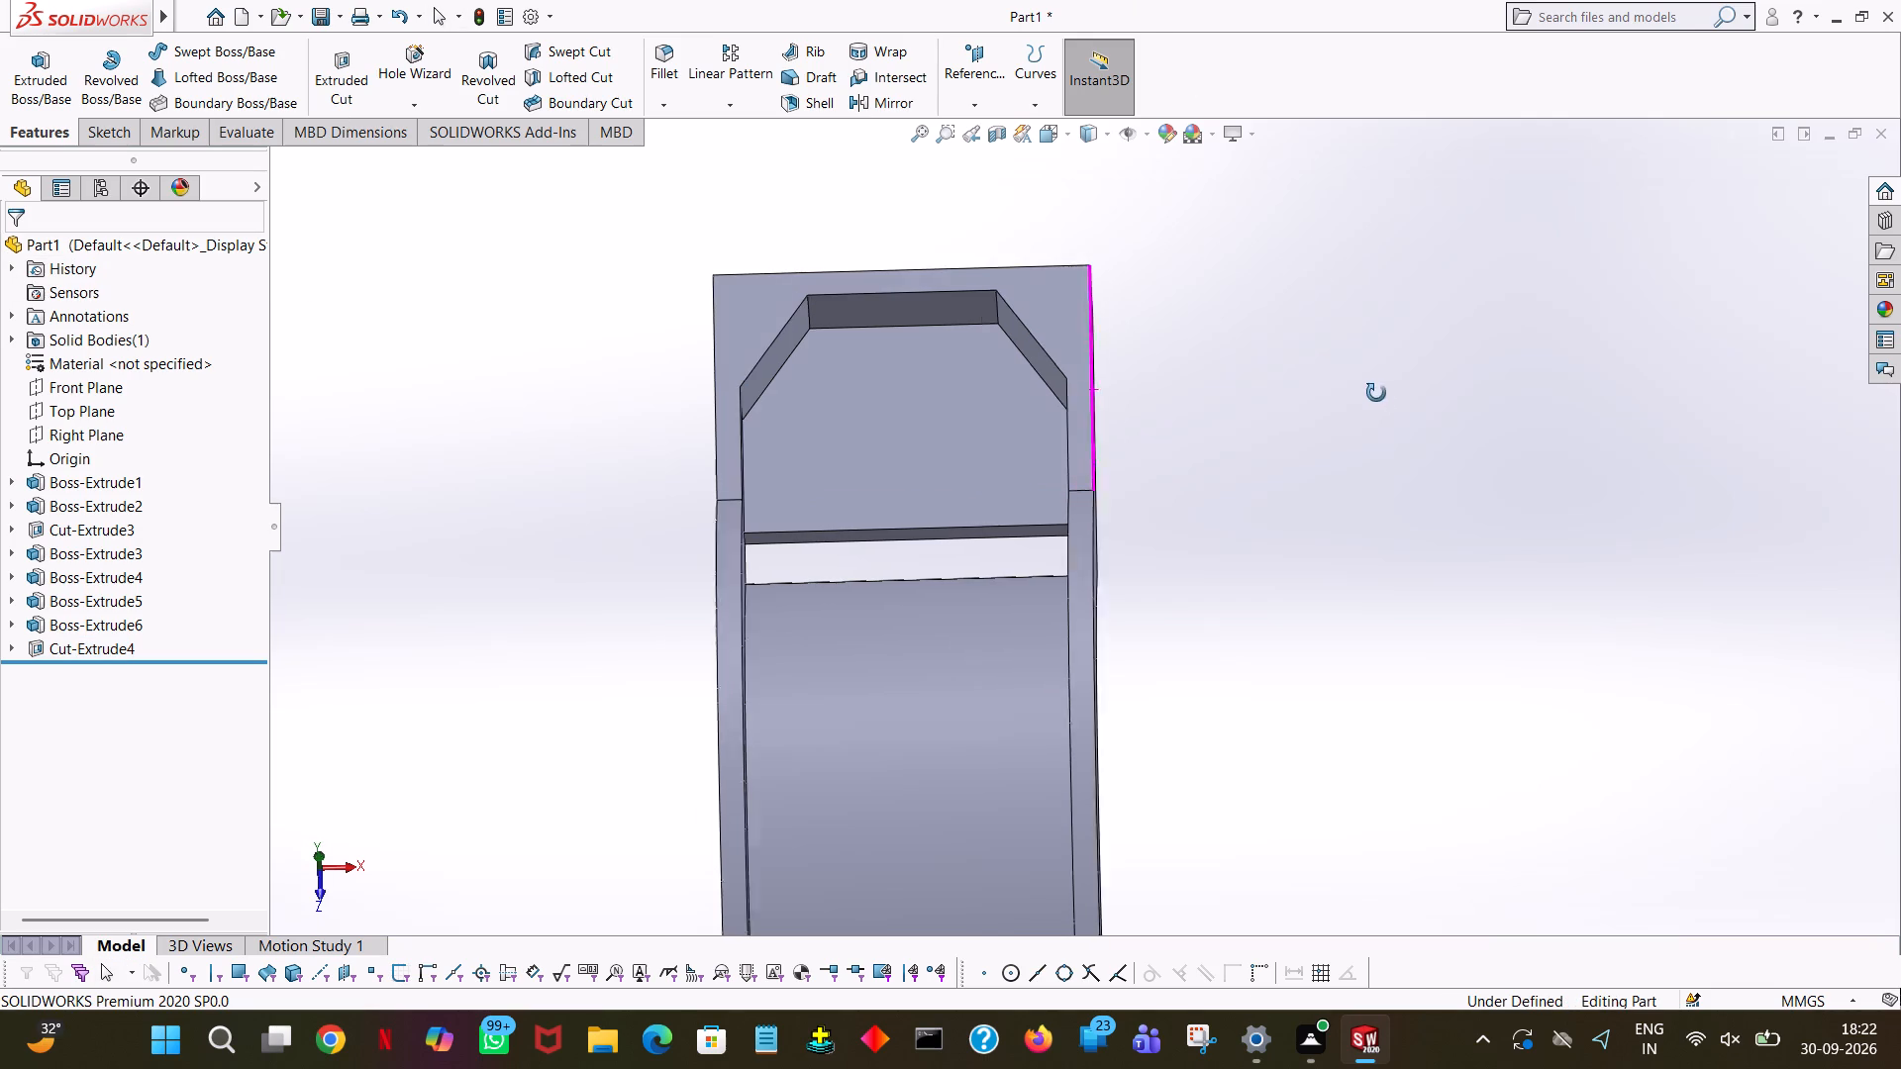
middle_click_drag(1376, 393, 1225, 548)
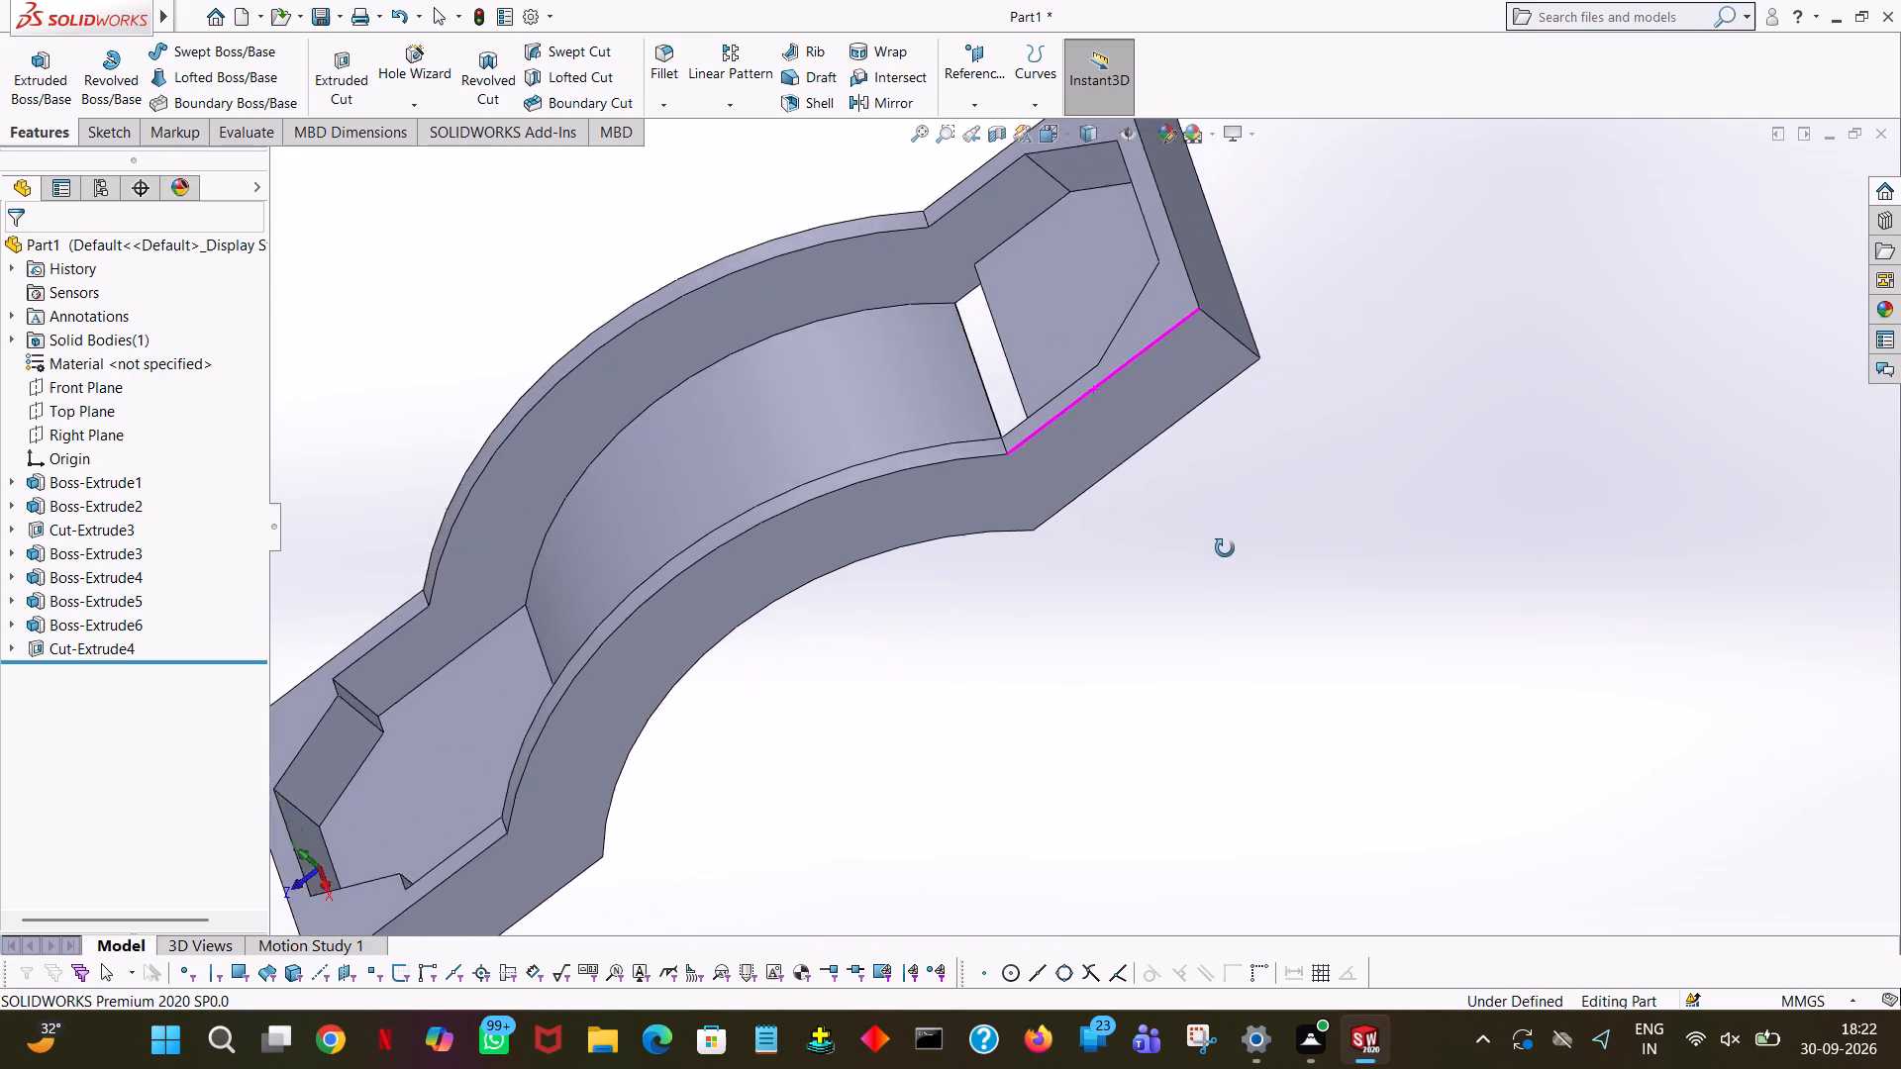
middle_click_drag(1225, 548, 1377, 361)
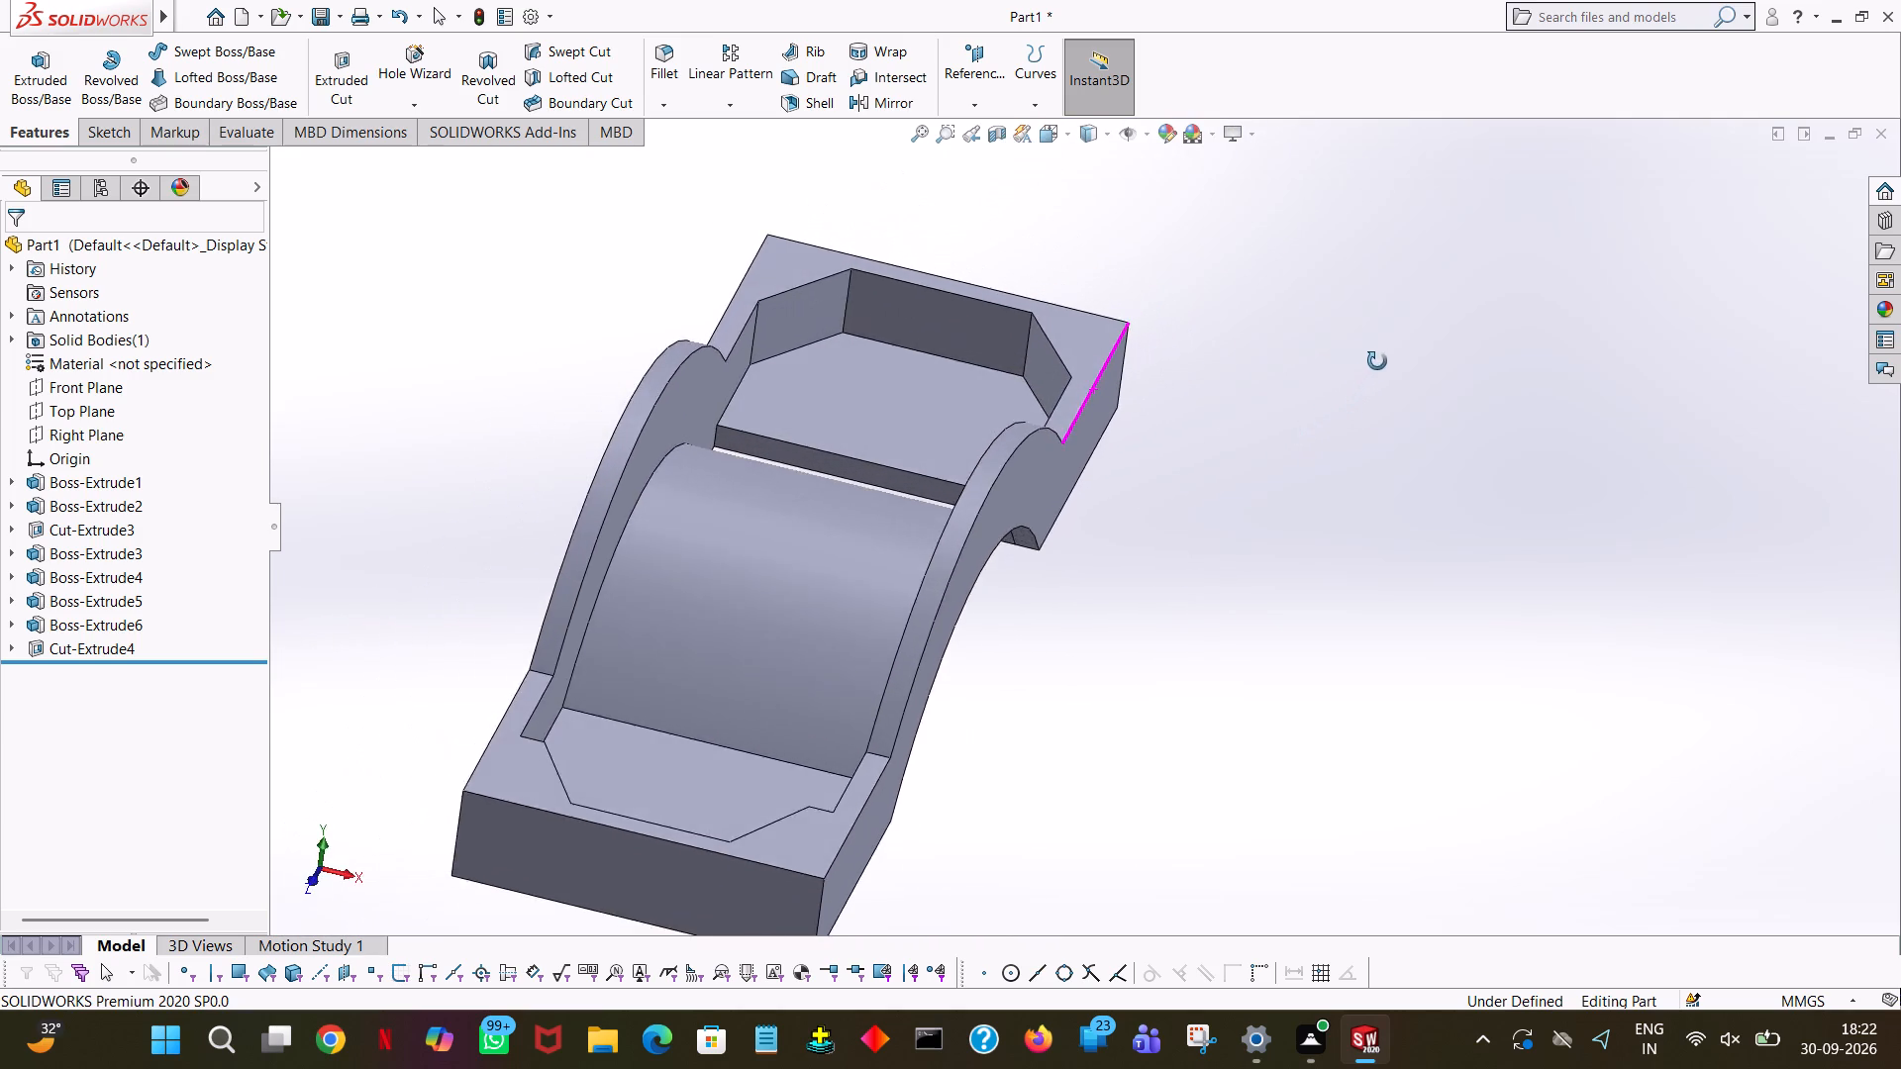
middle_click_drag(1377, 361, 1380, 416)
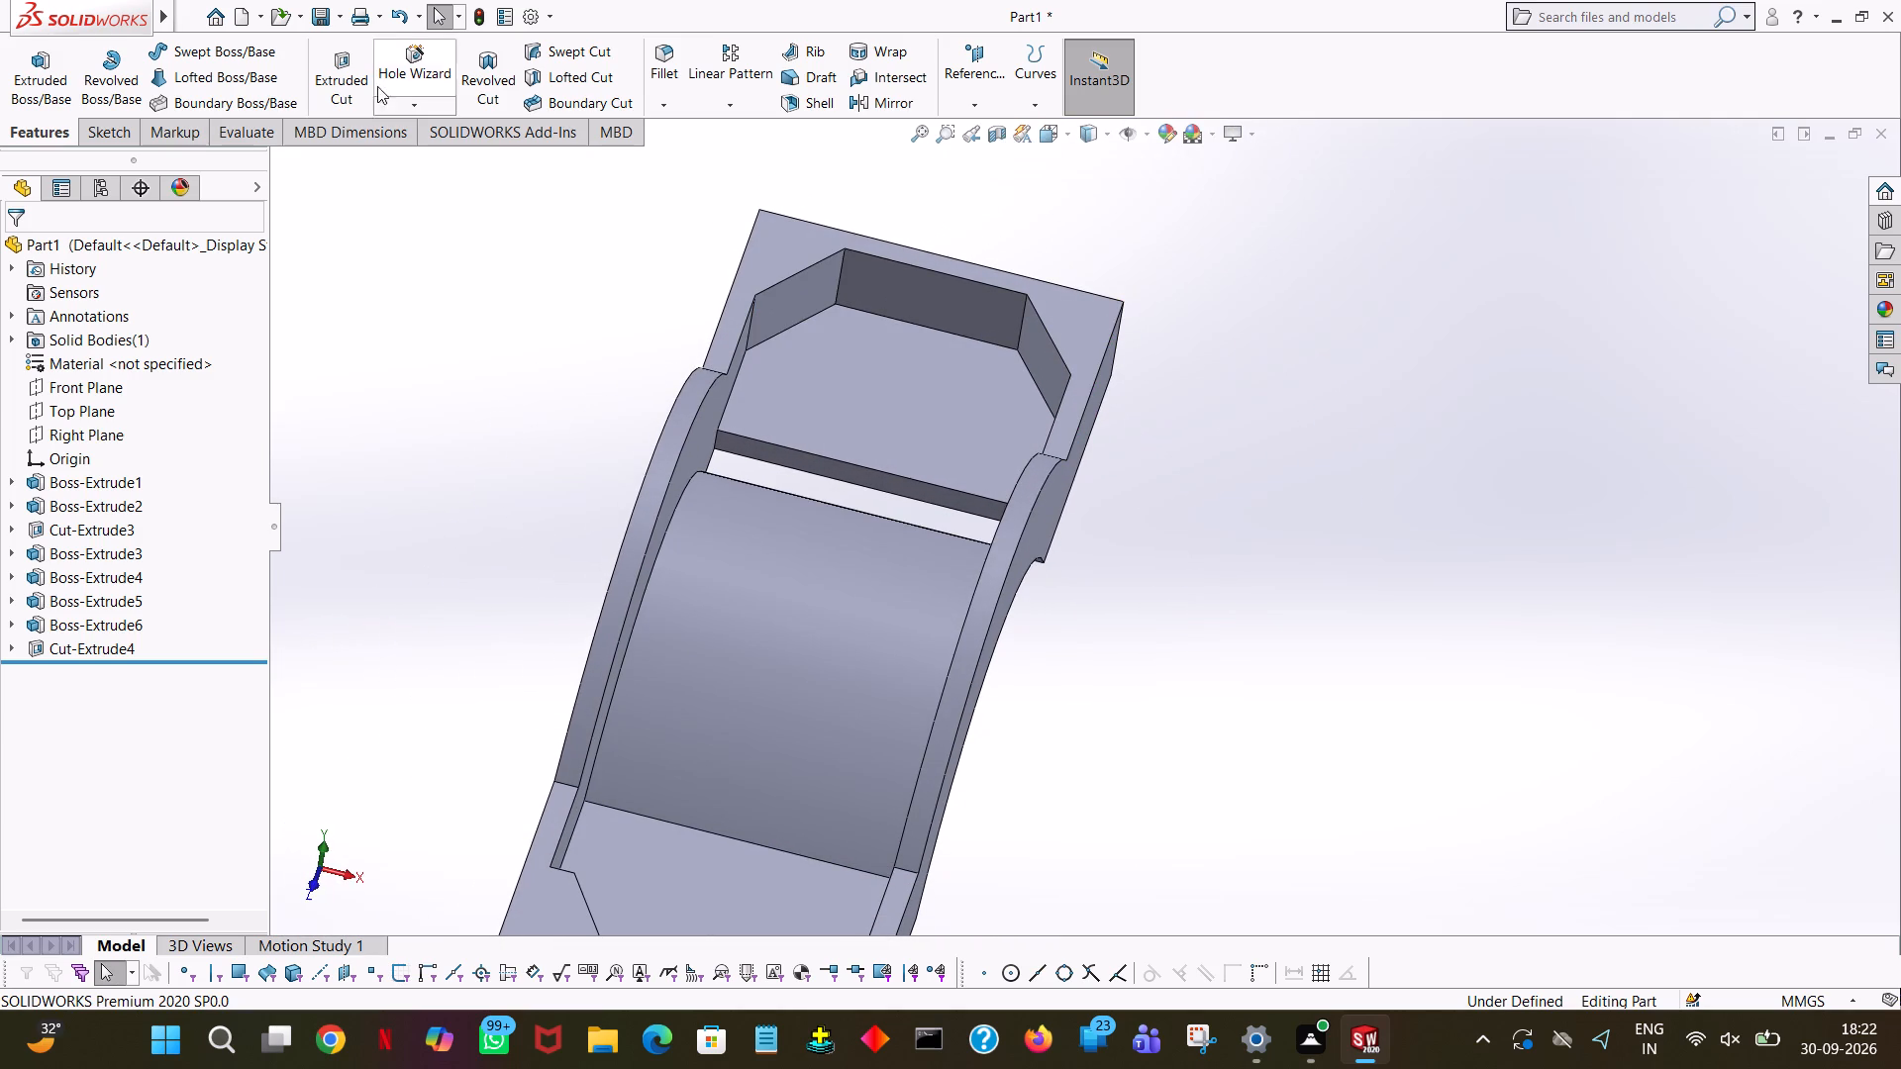
left_click(33, 86)
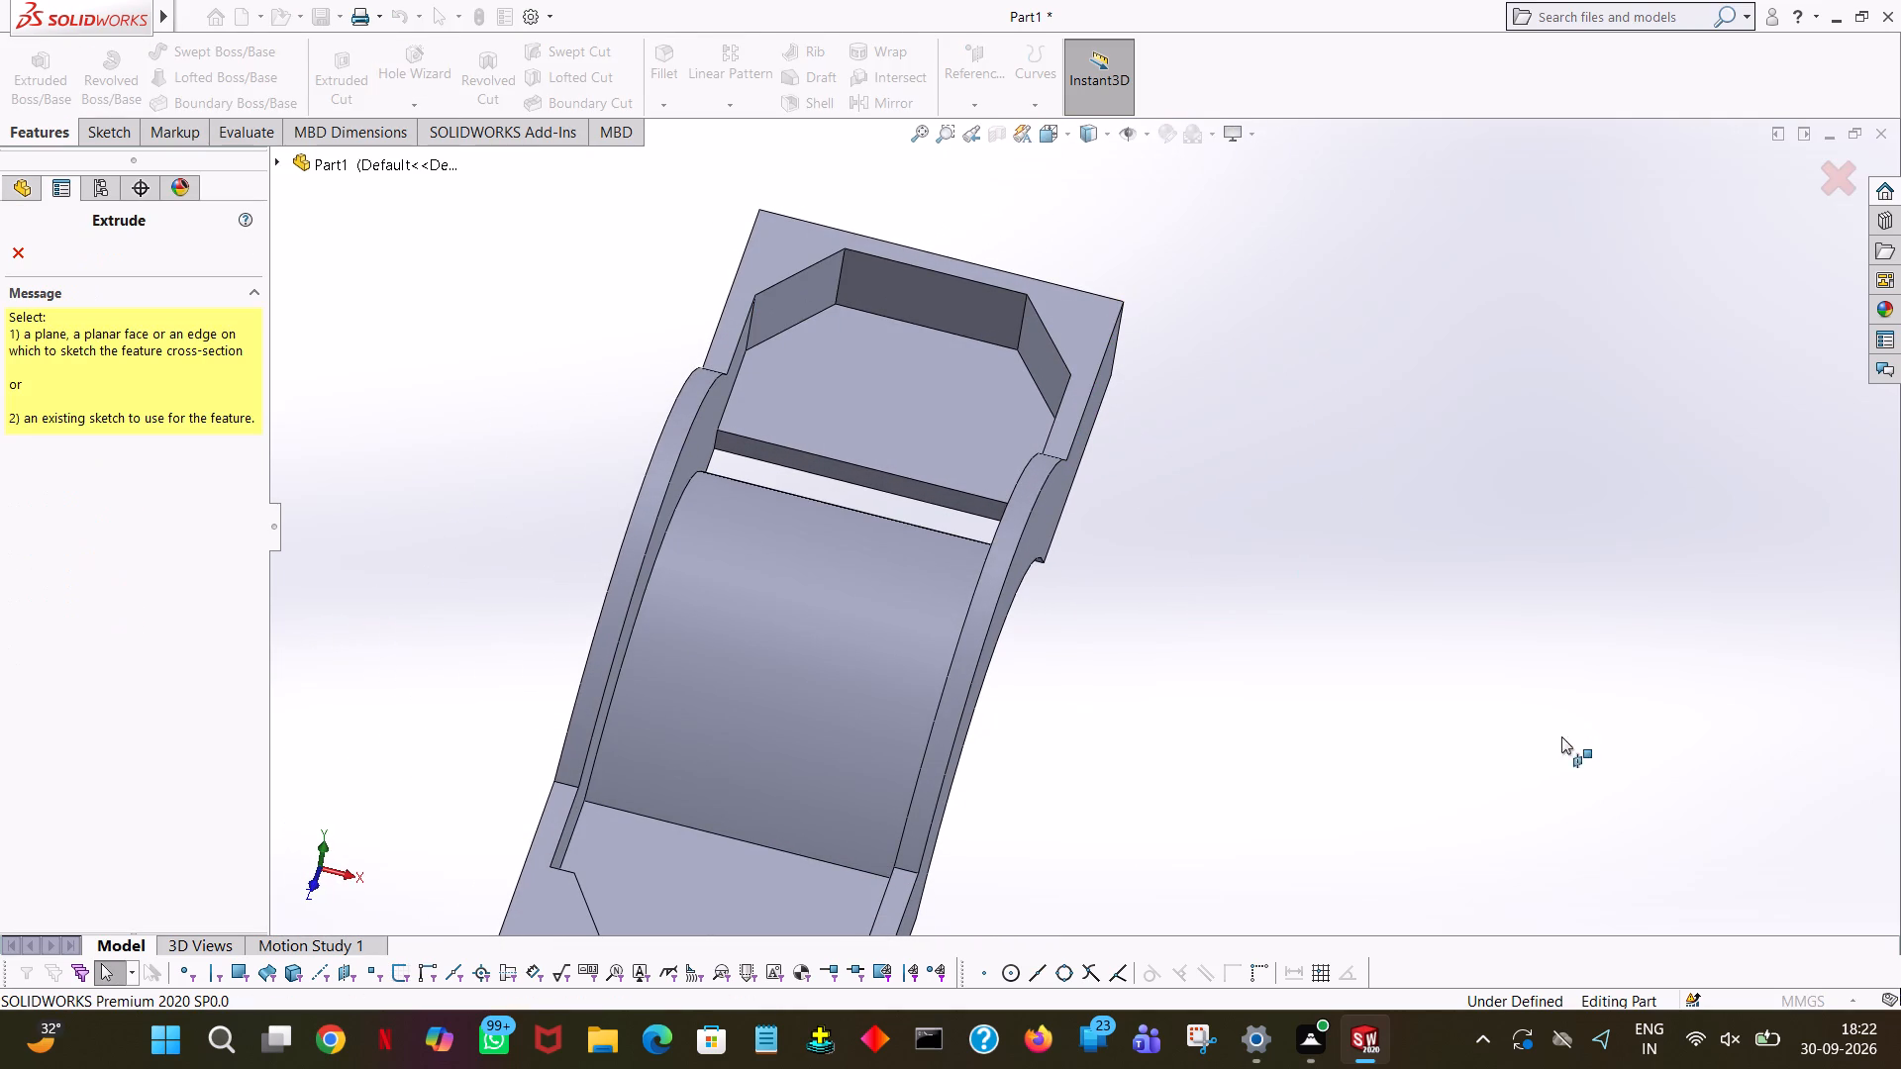
middle_click_drag(1514, 751, 1413, 668)
left_click(1313, 569)
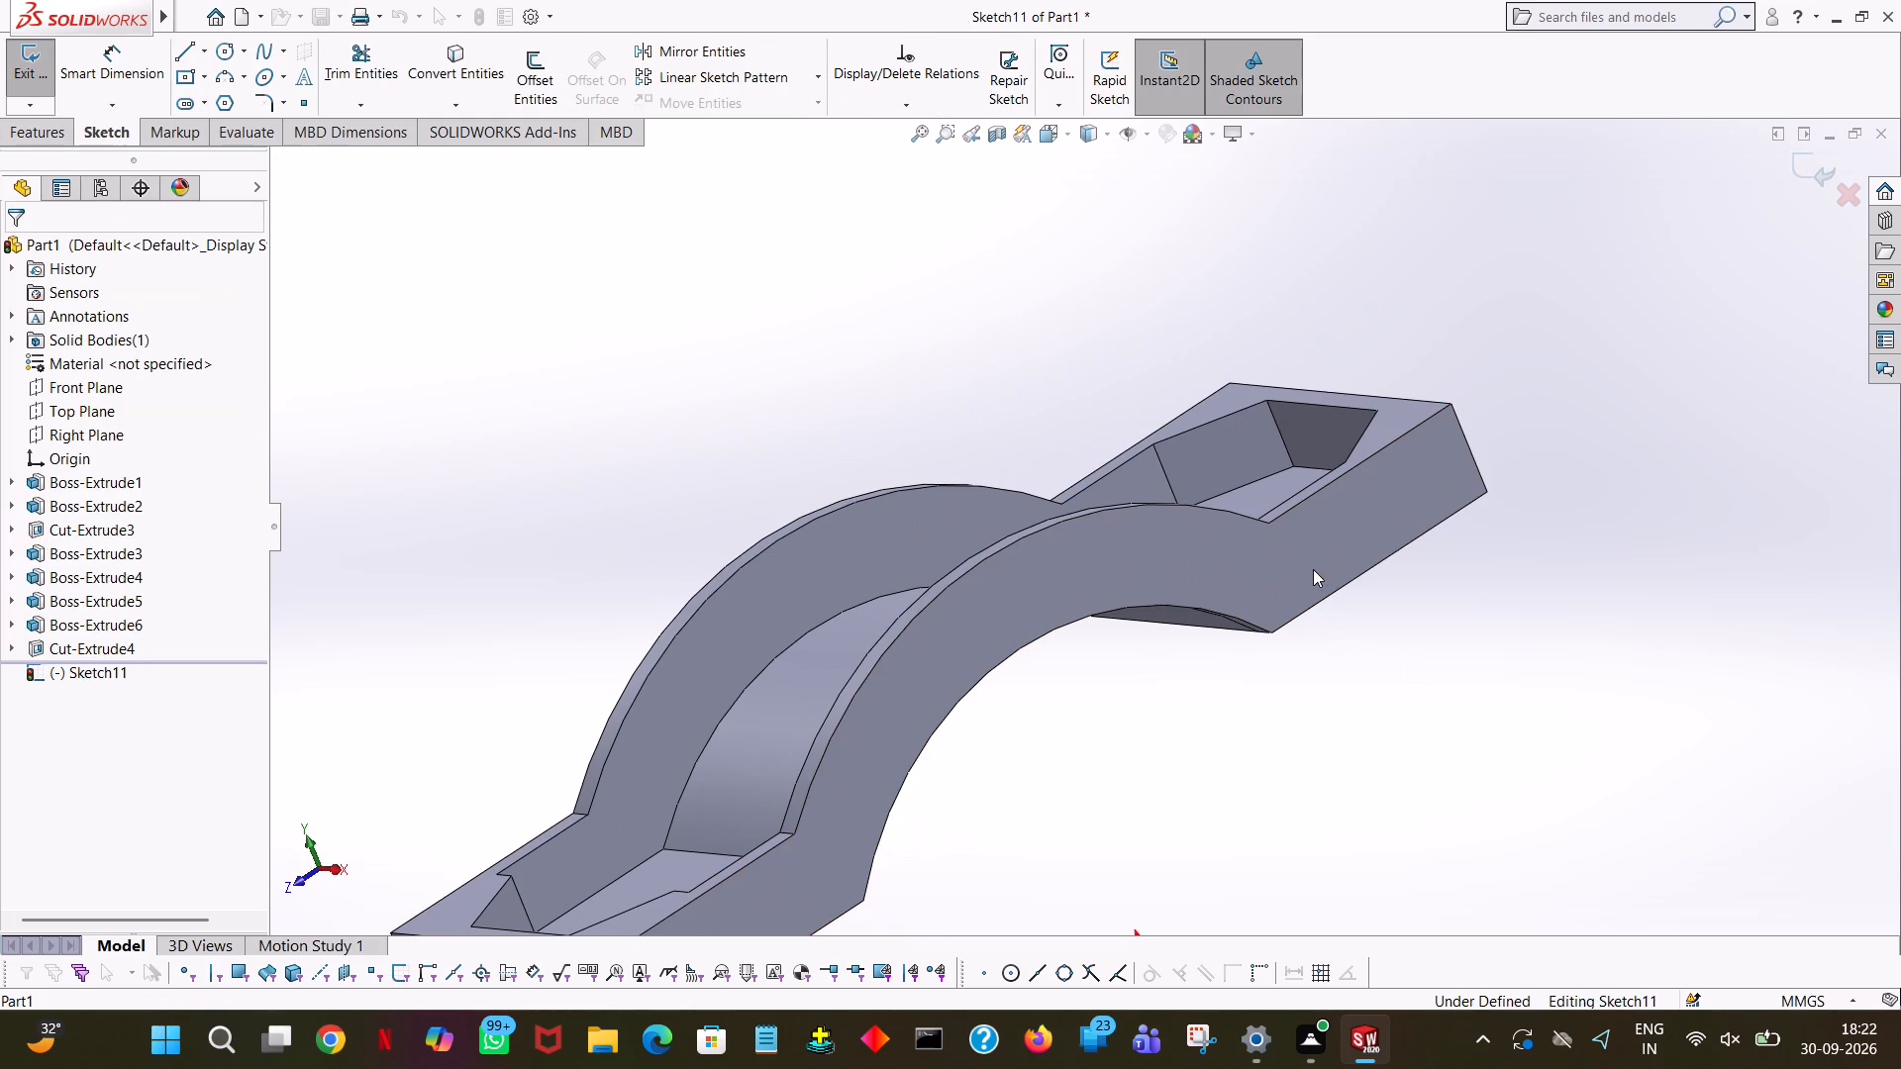
key("space")
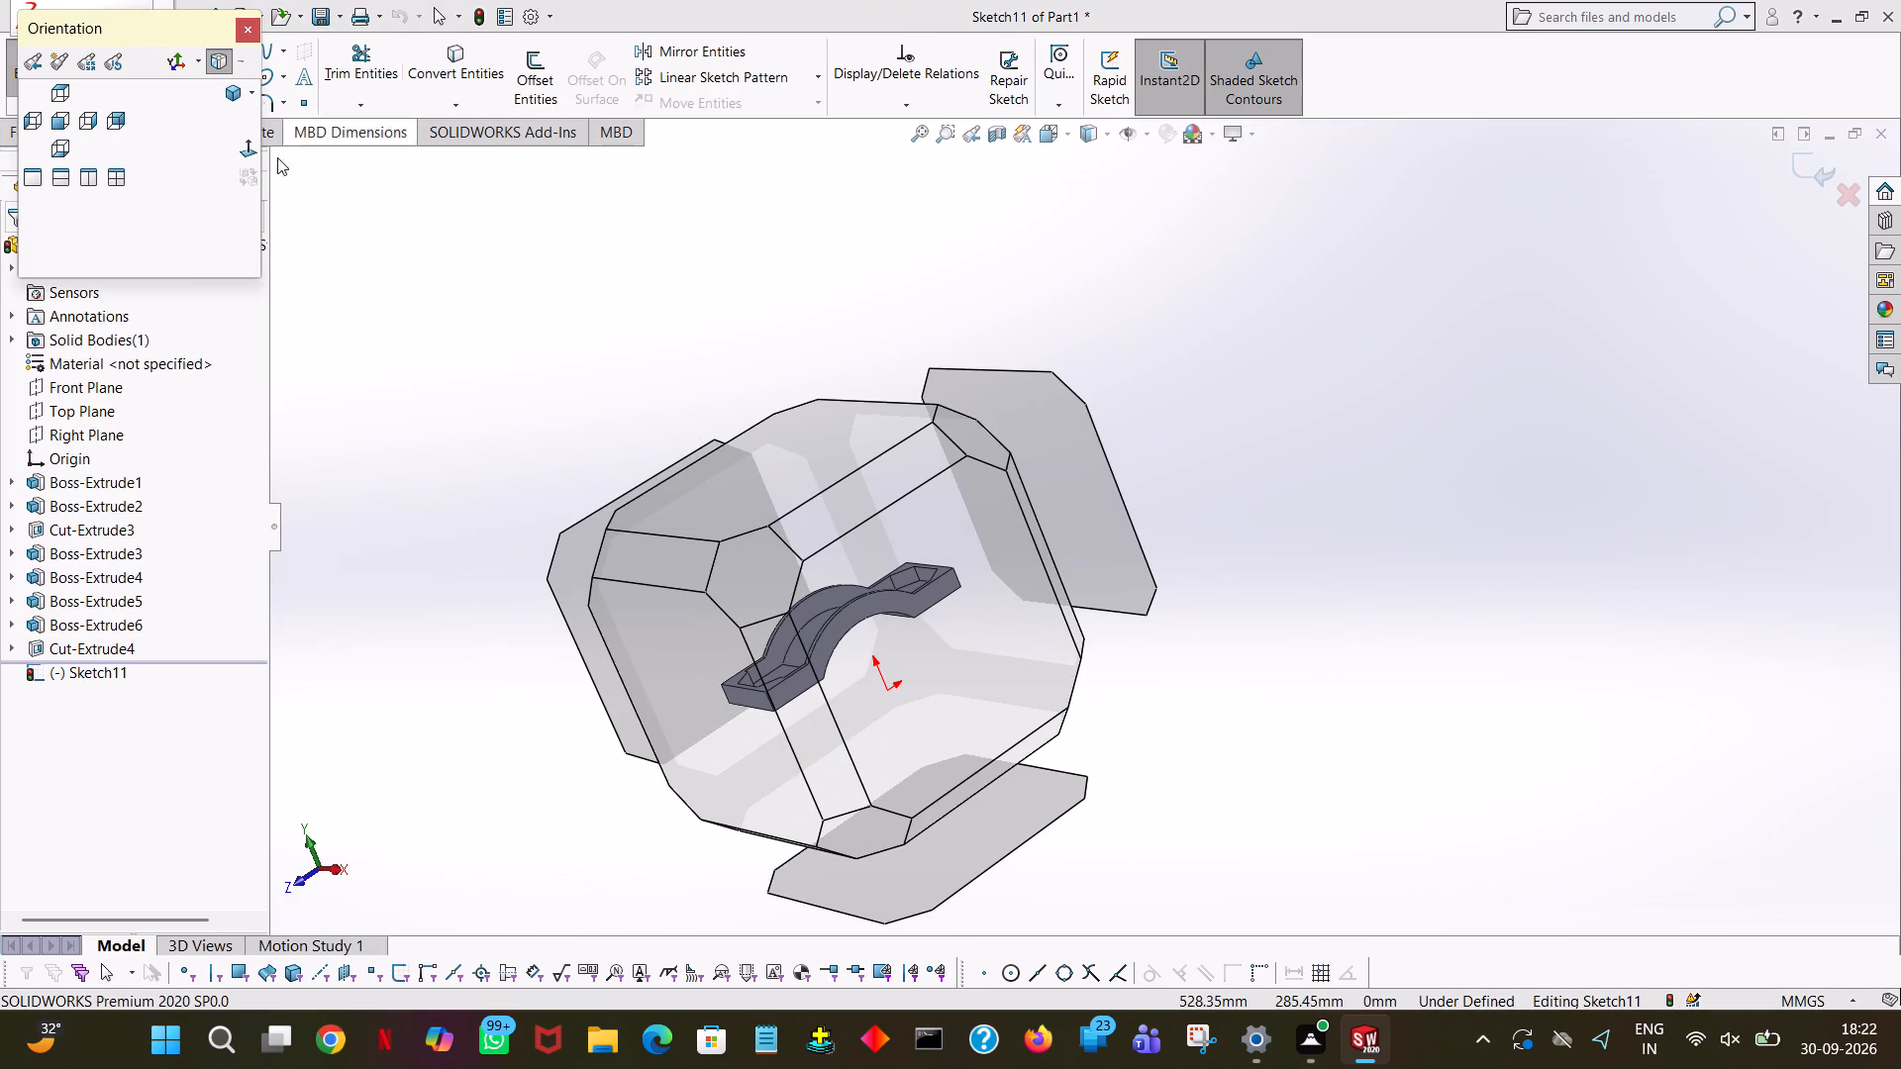
left_click(243, 147)
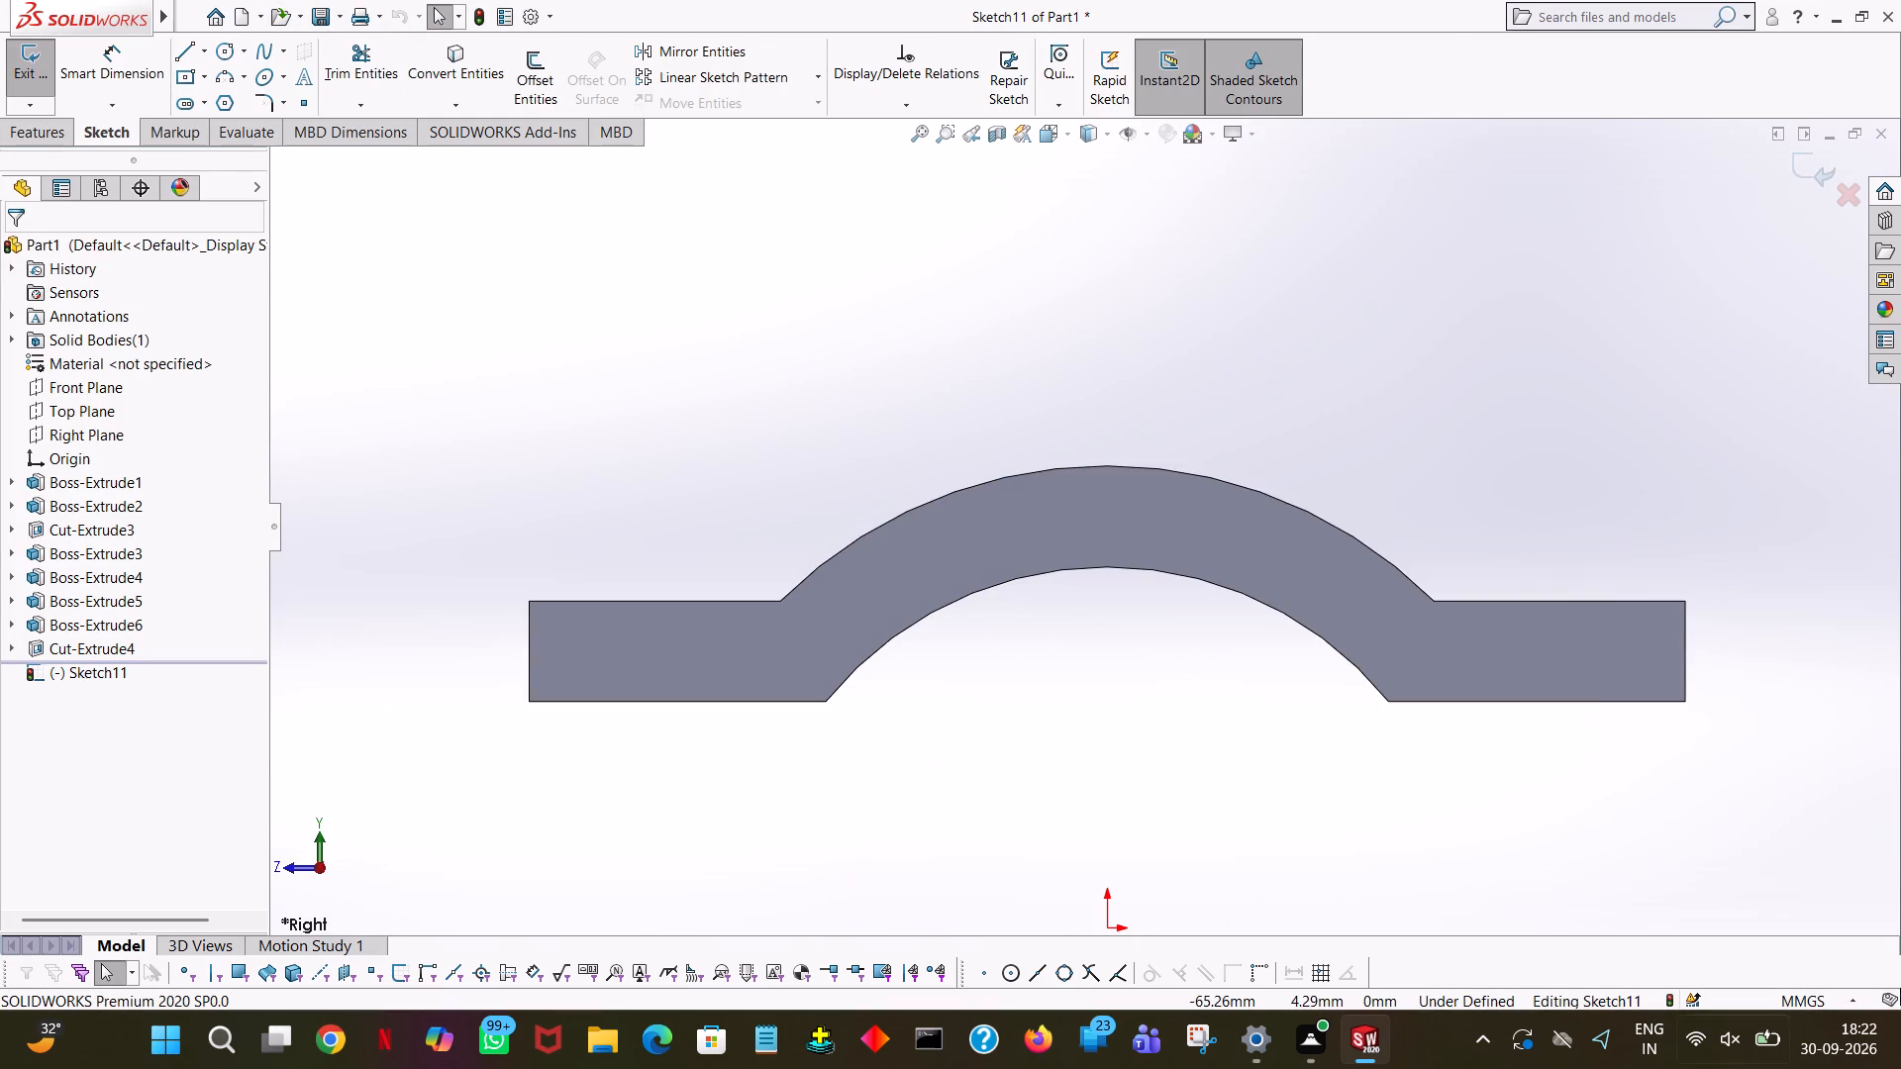
middle_click_drag(1510, 424, 1522, 589)
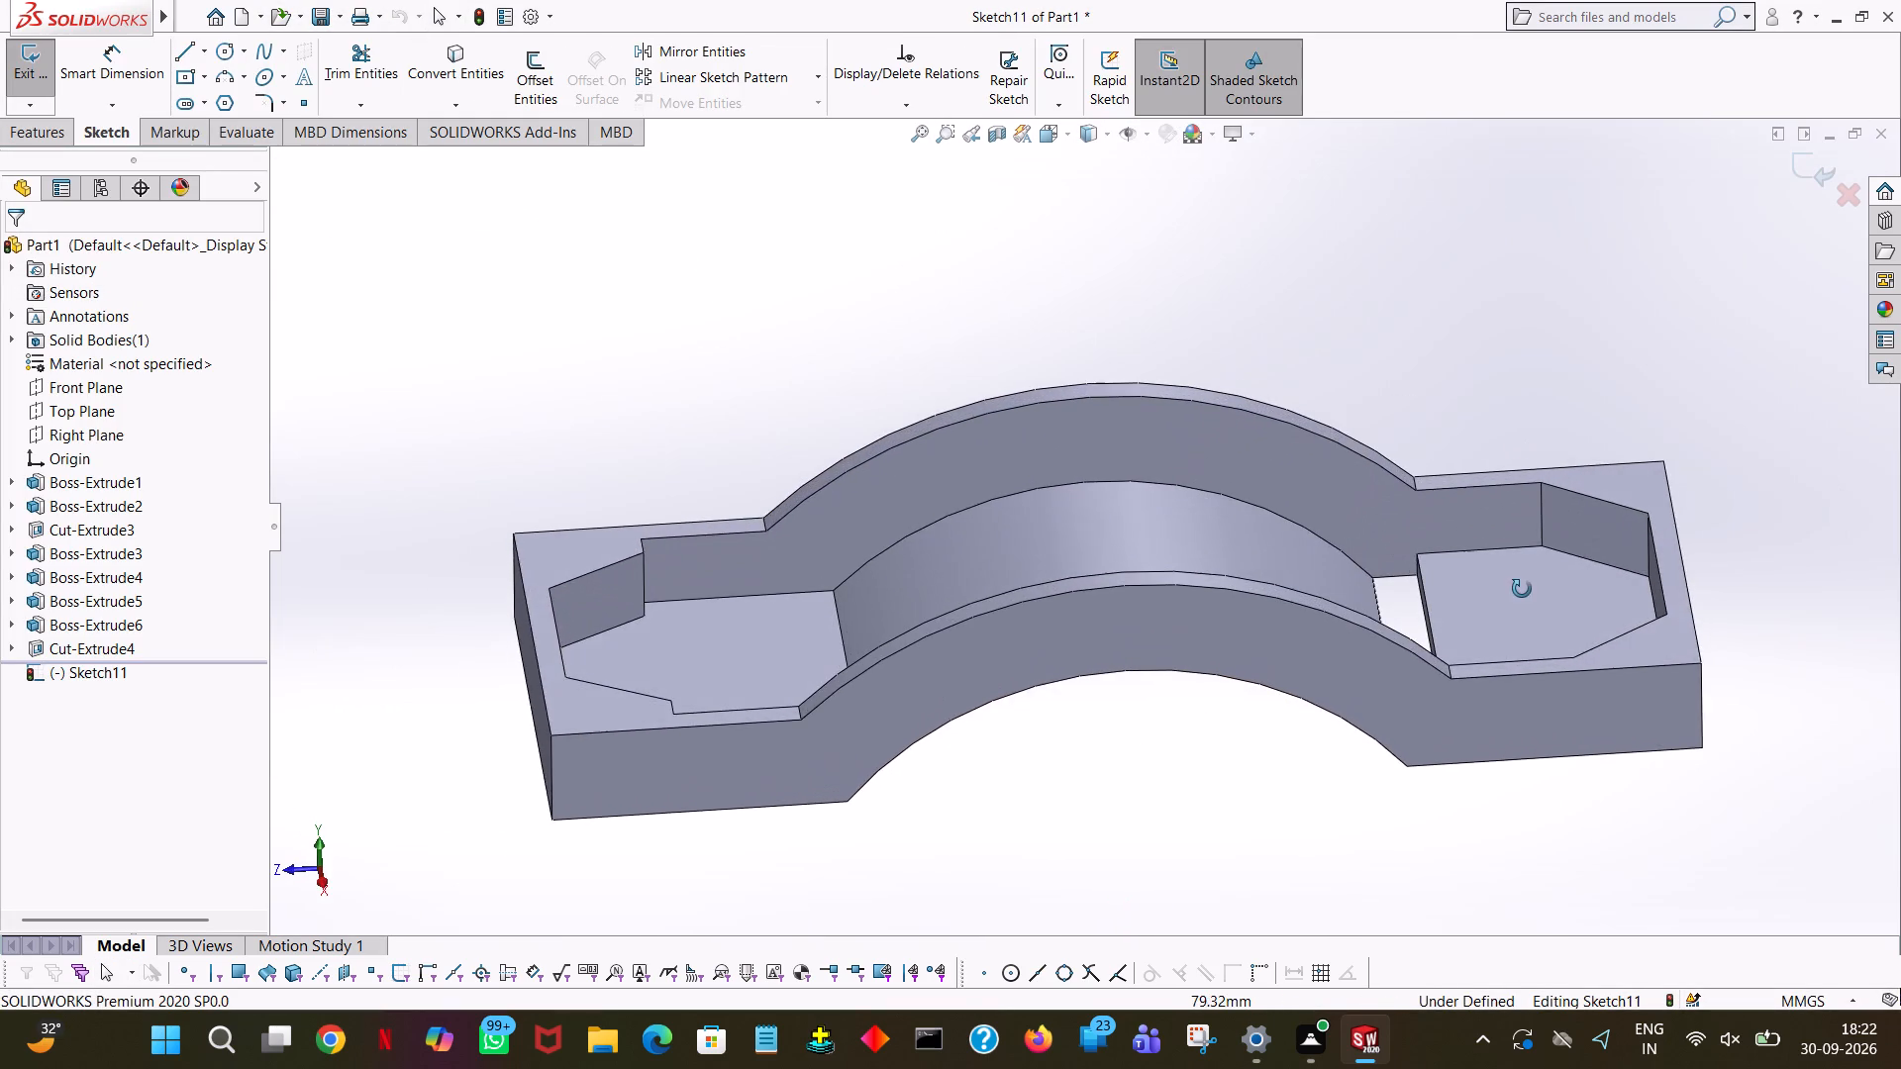
middle_click_drag(1522, 589, 1517, 452)
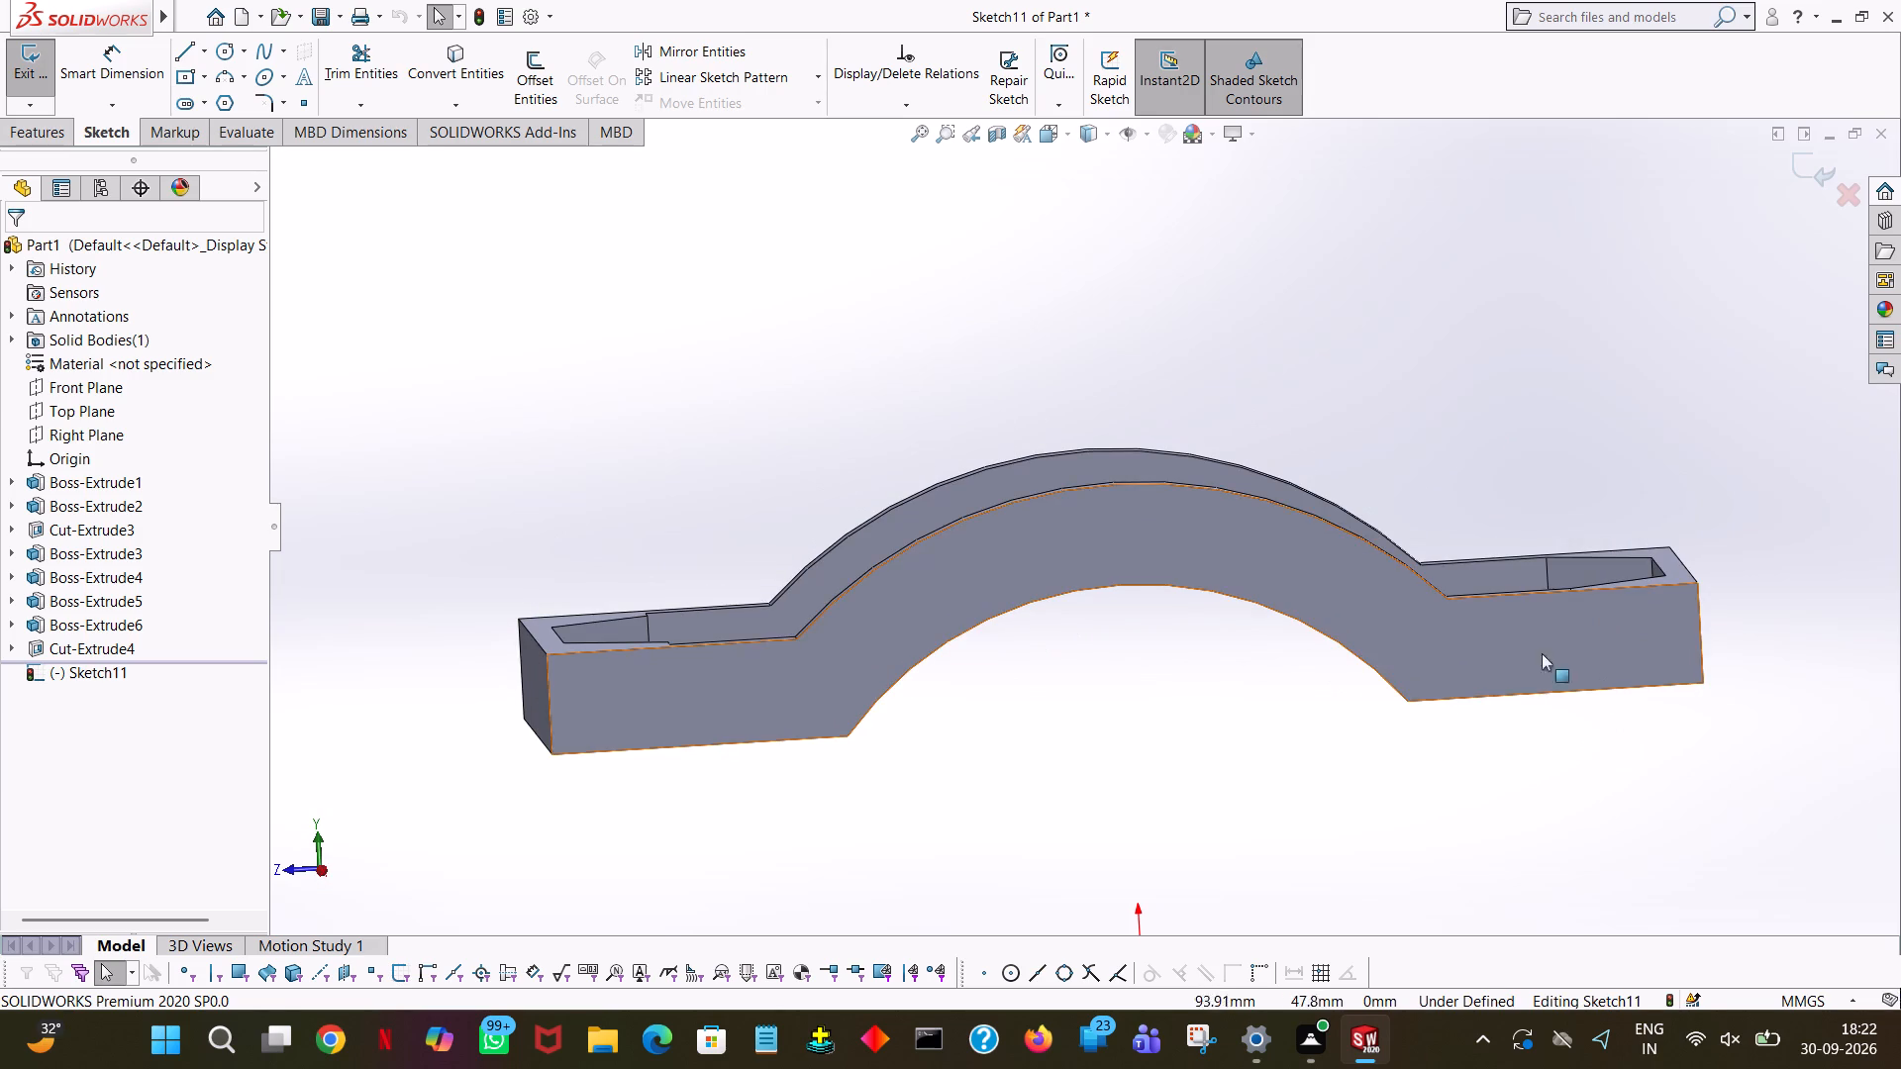
left_click(1065, 133)
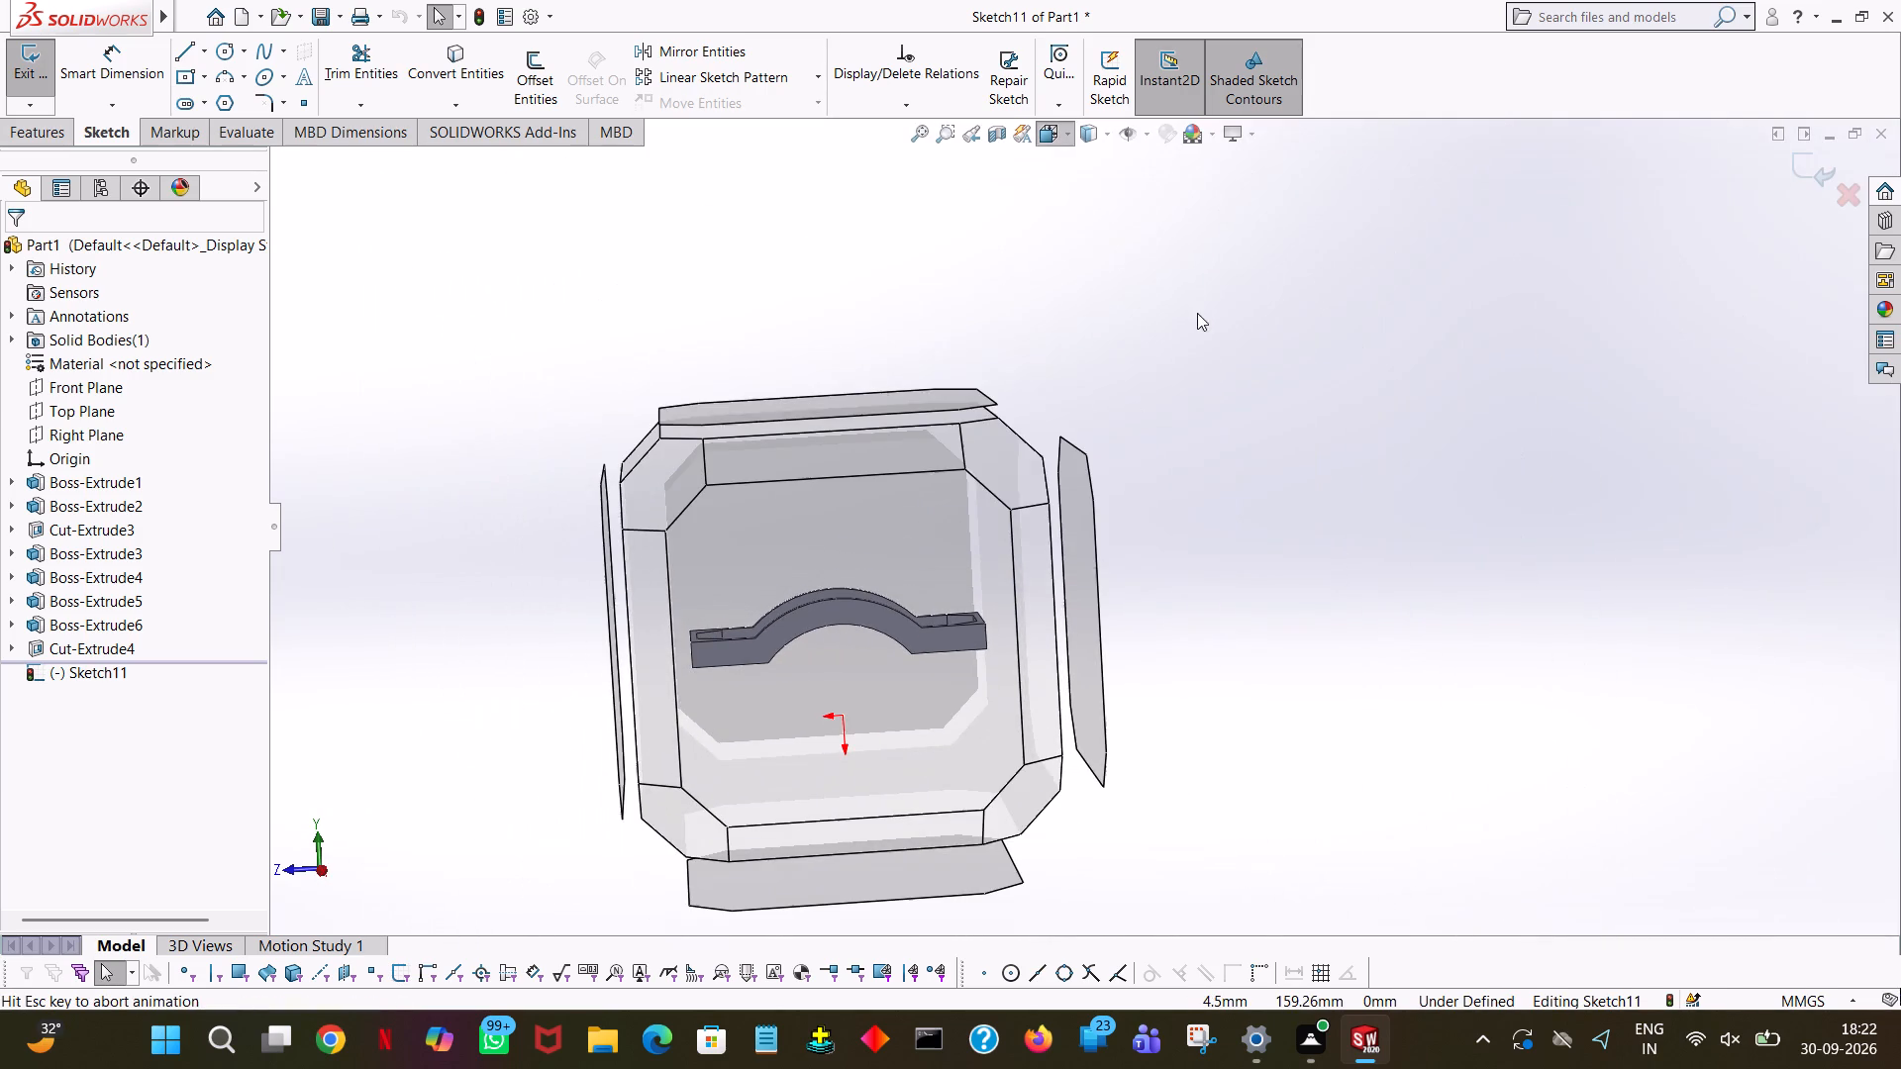
left_click(1163, 250)
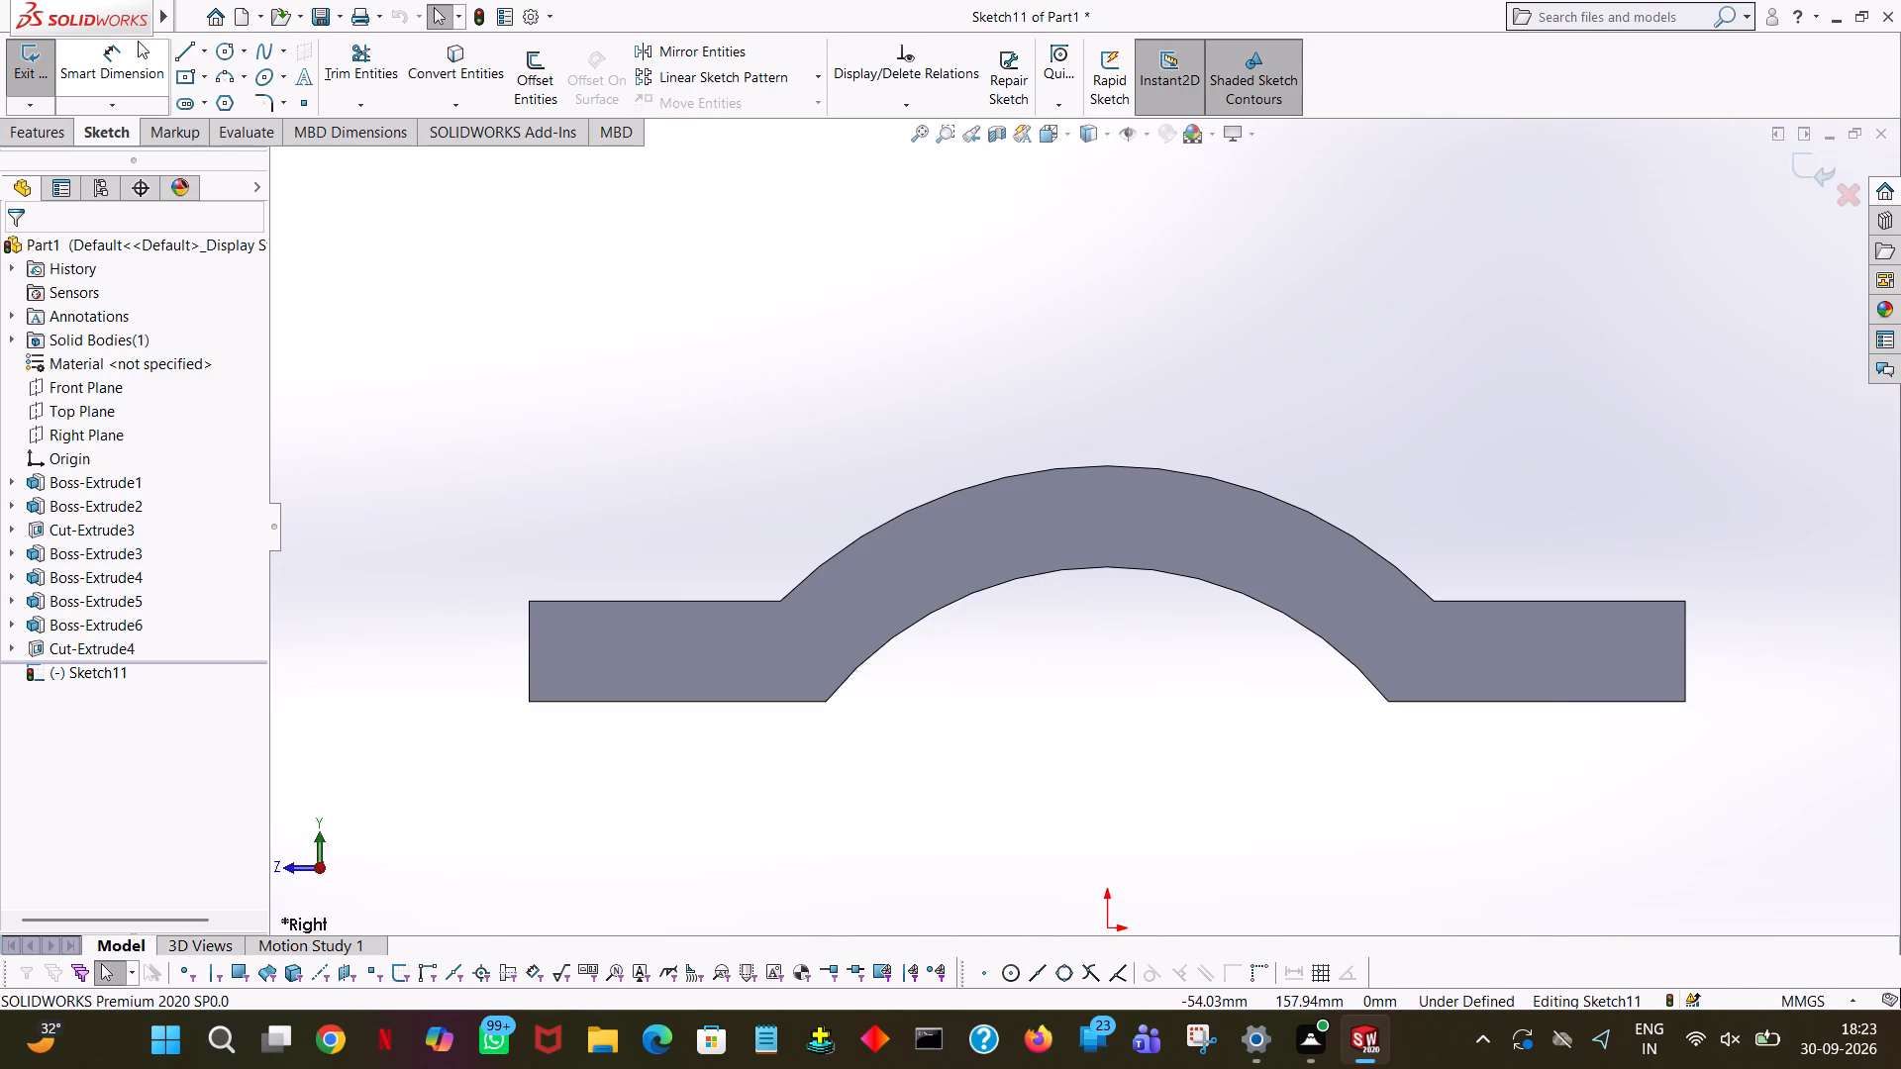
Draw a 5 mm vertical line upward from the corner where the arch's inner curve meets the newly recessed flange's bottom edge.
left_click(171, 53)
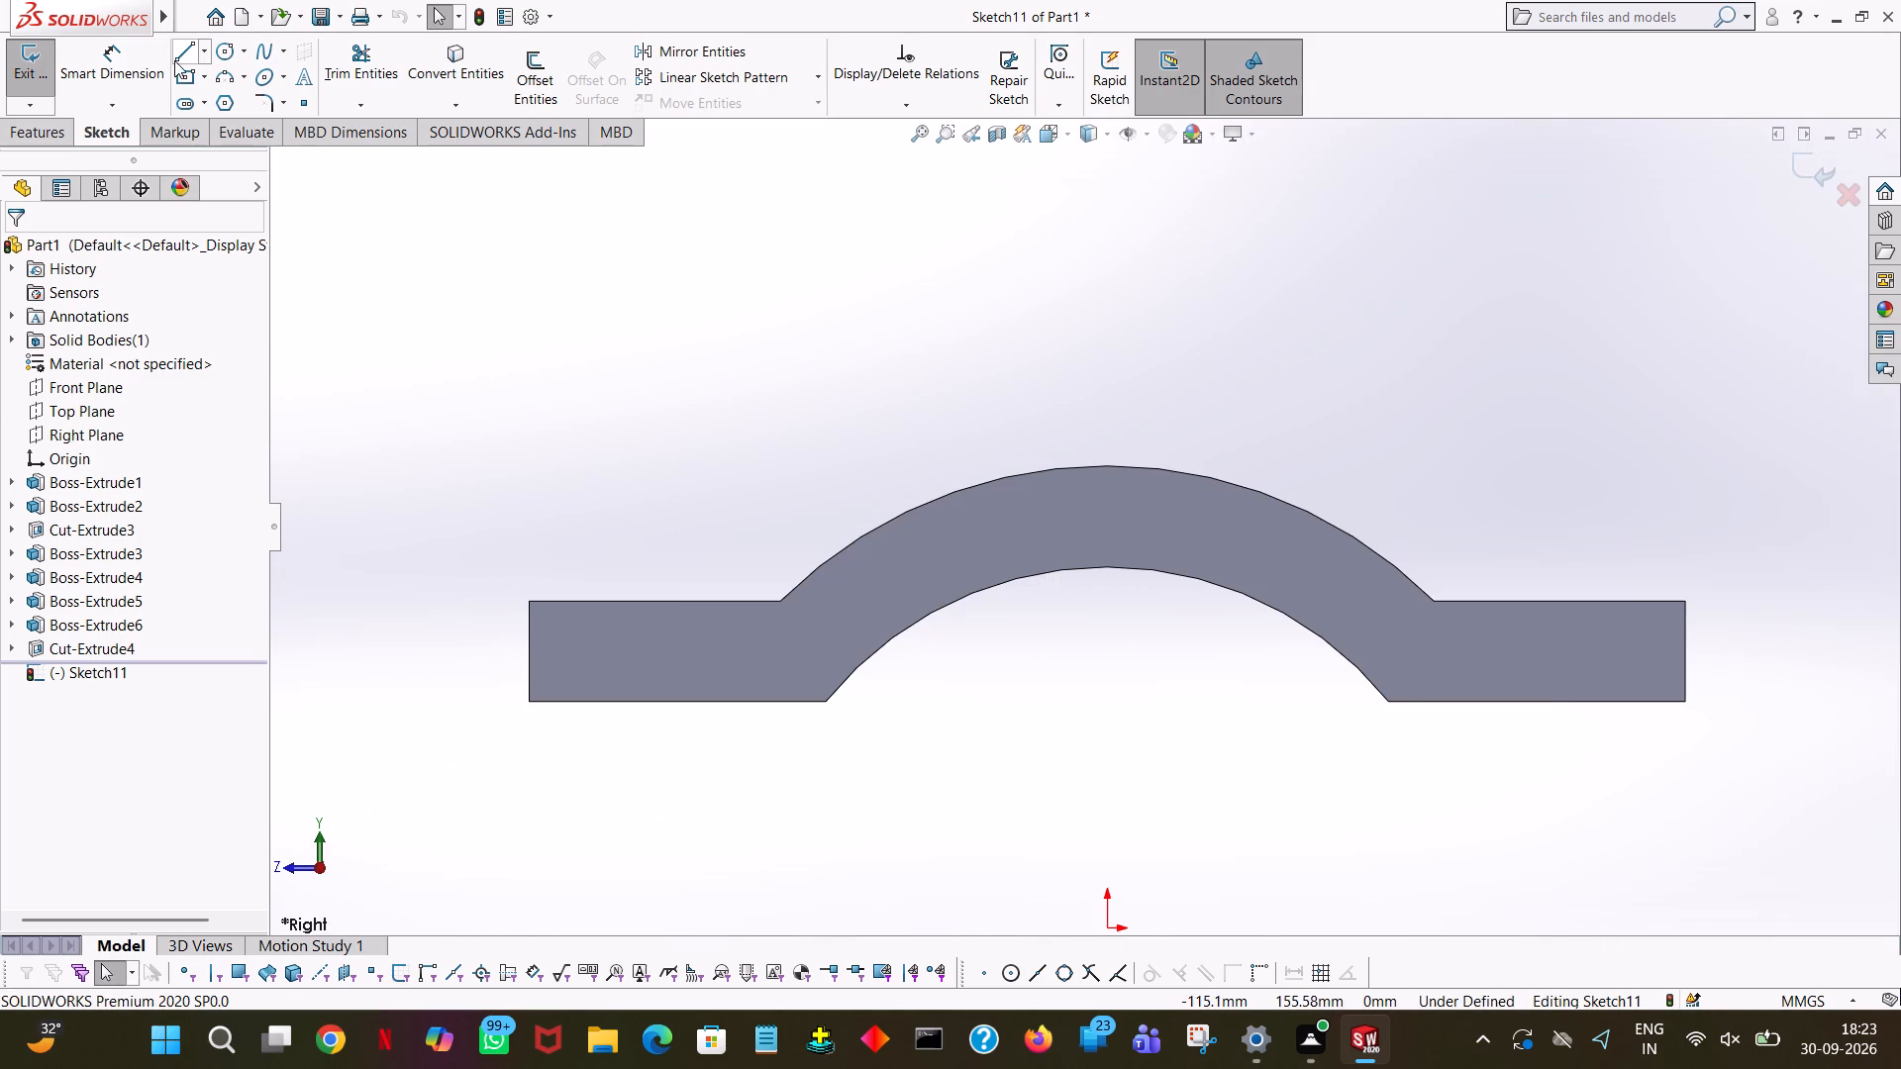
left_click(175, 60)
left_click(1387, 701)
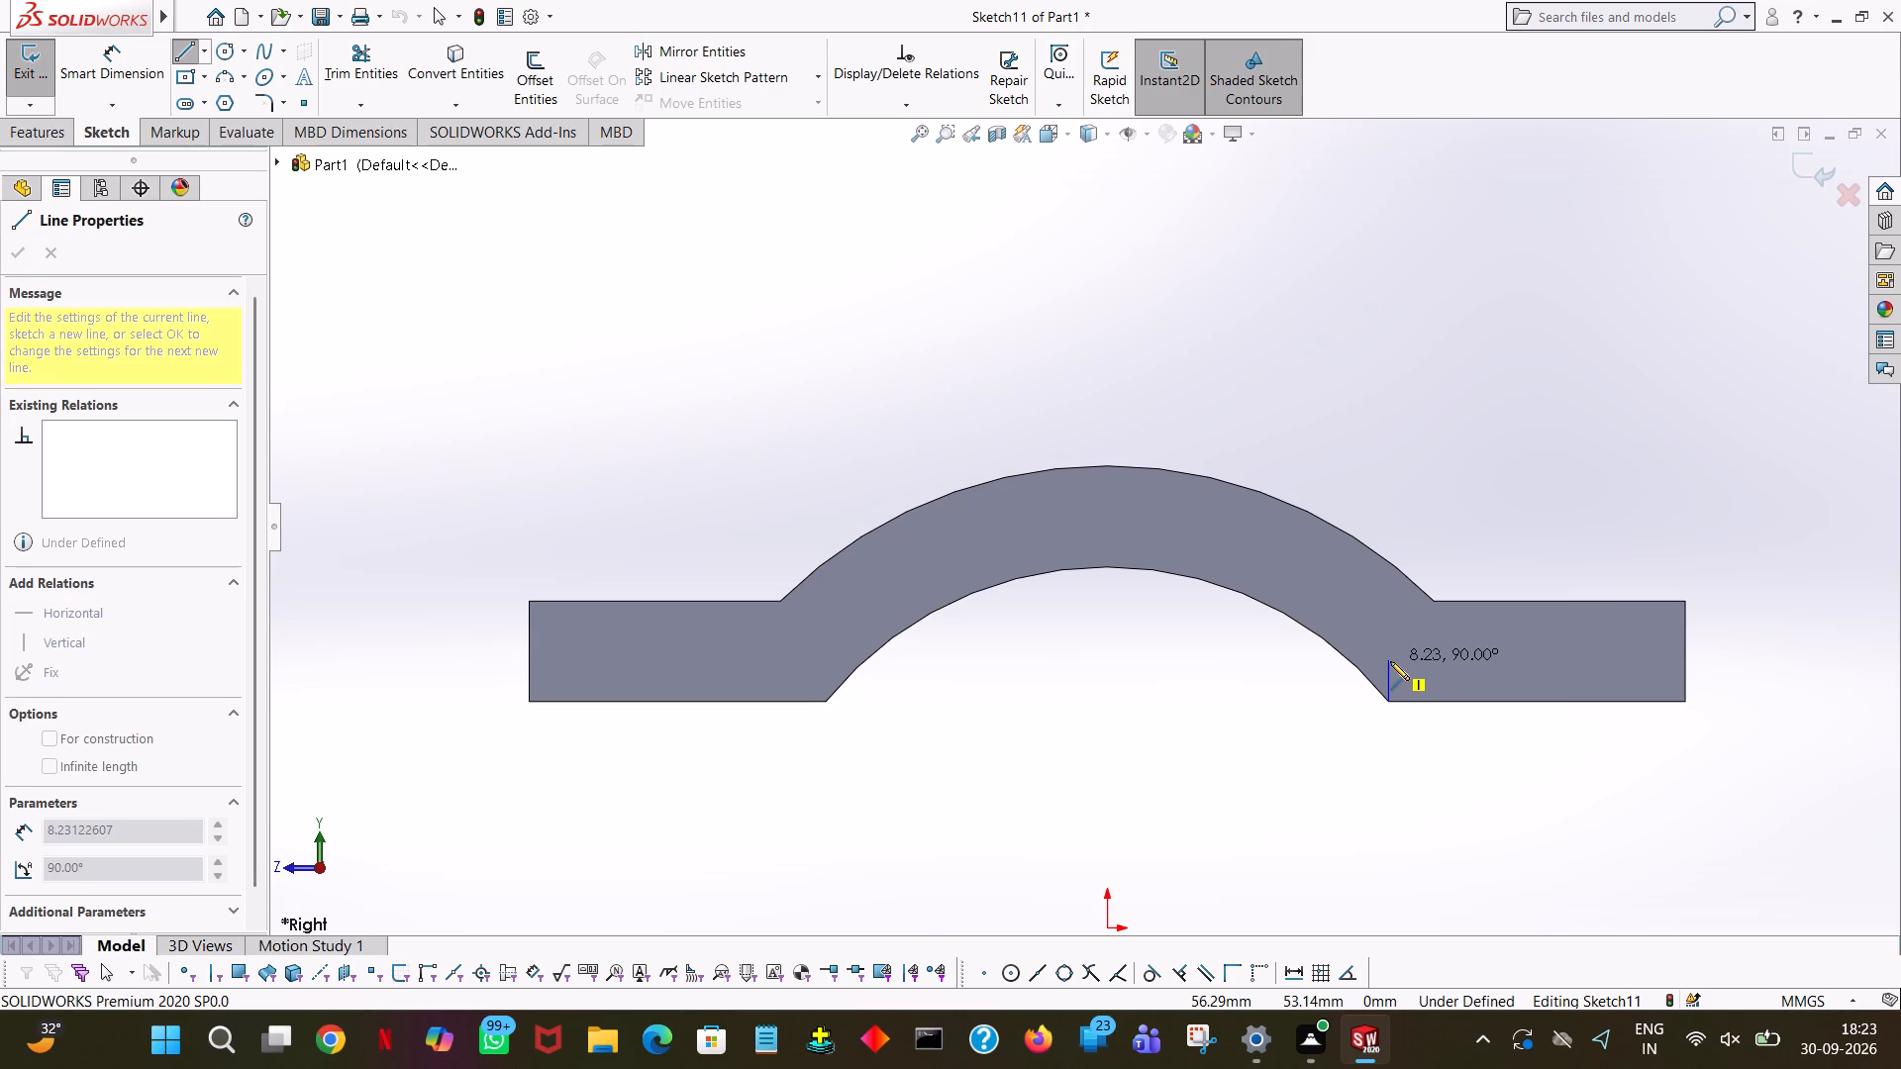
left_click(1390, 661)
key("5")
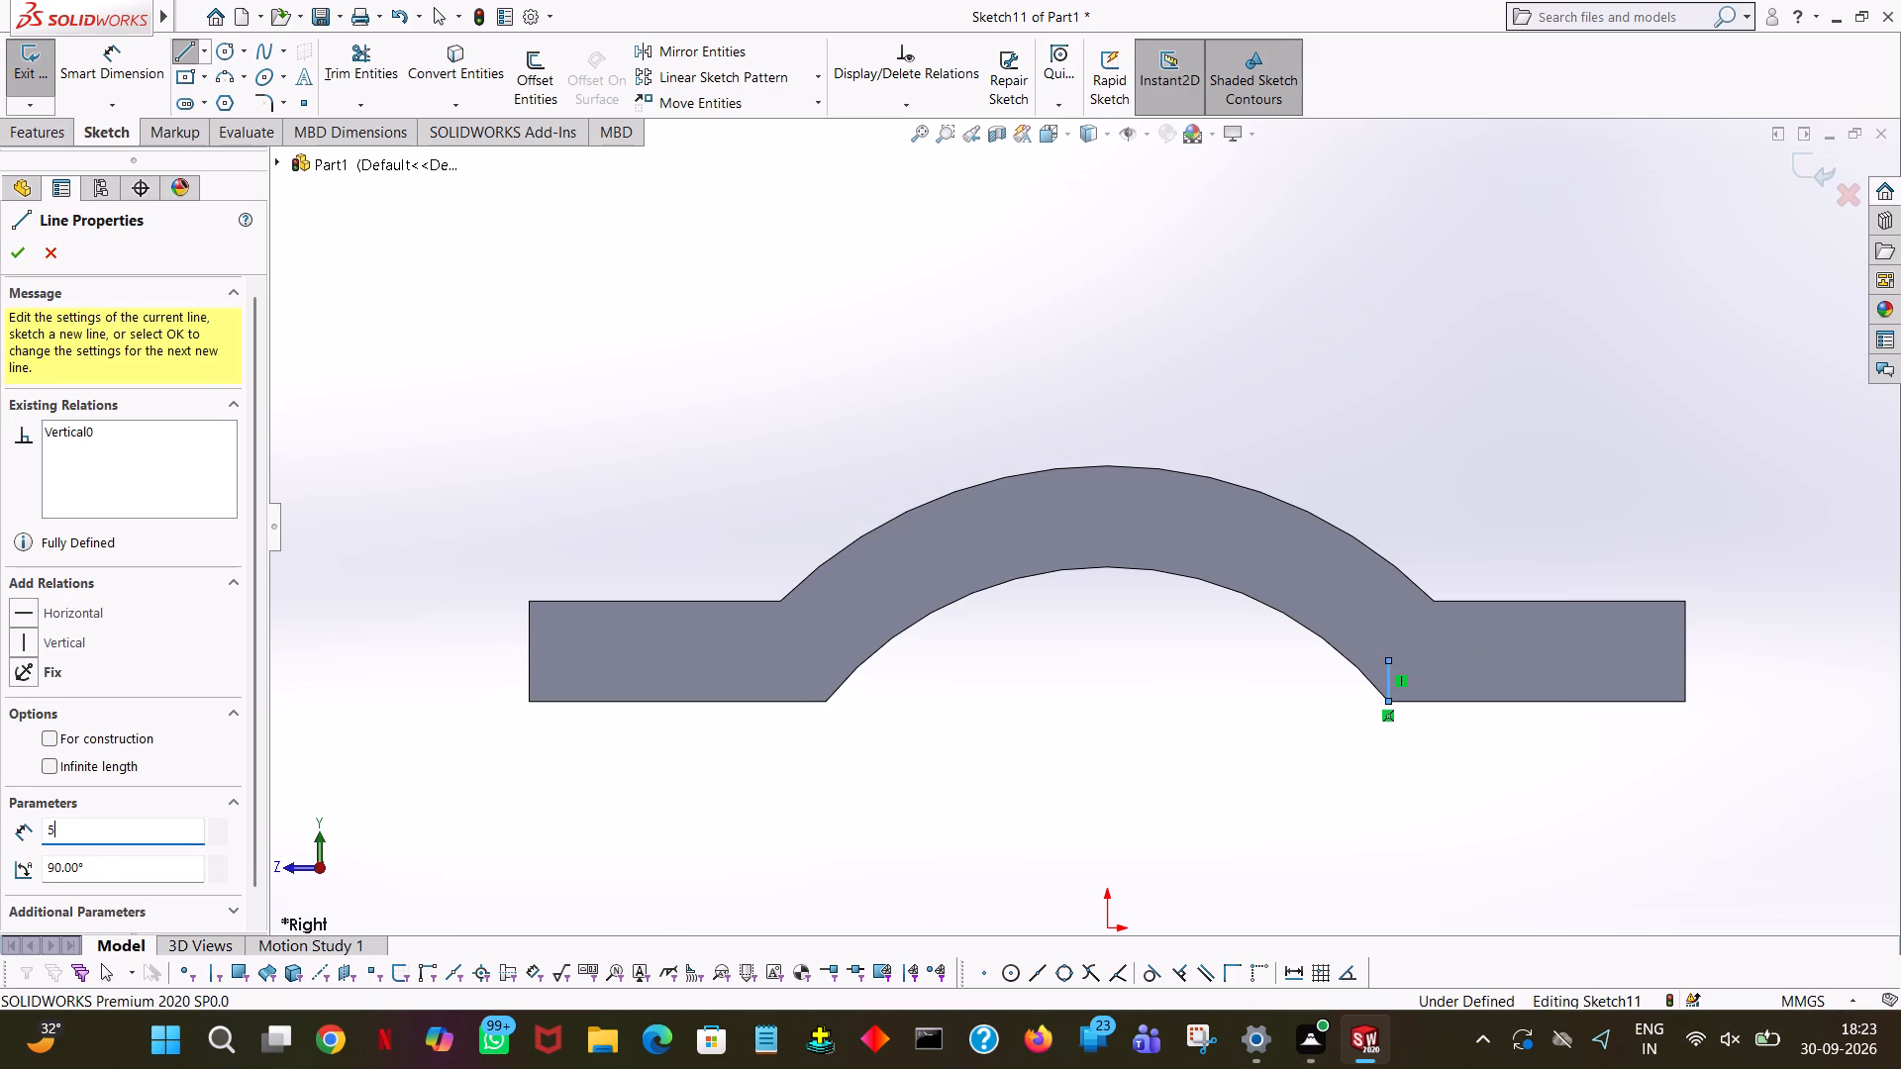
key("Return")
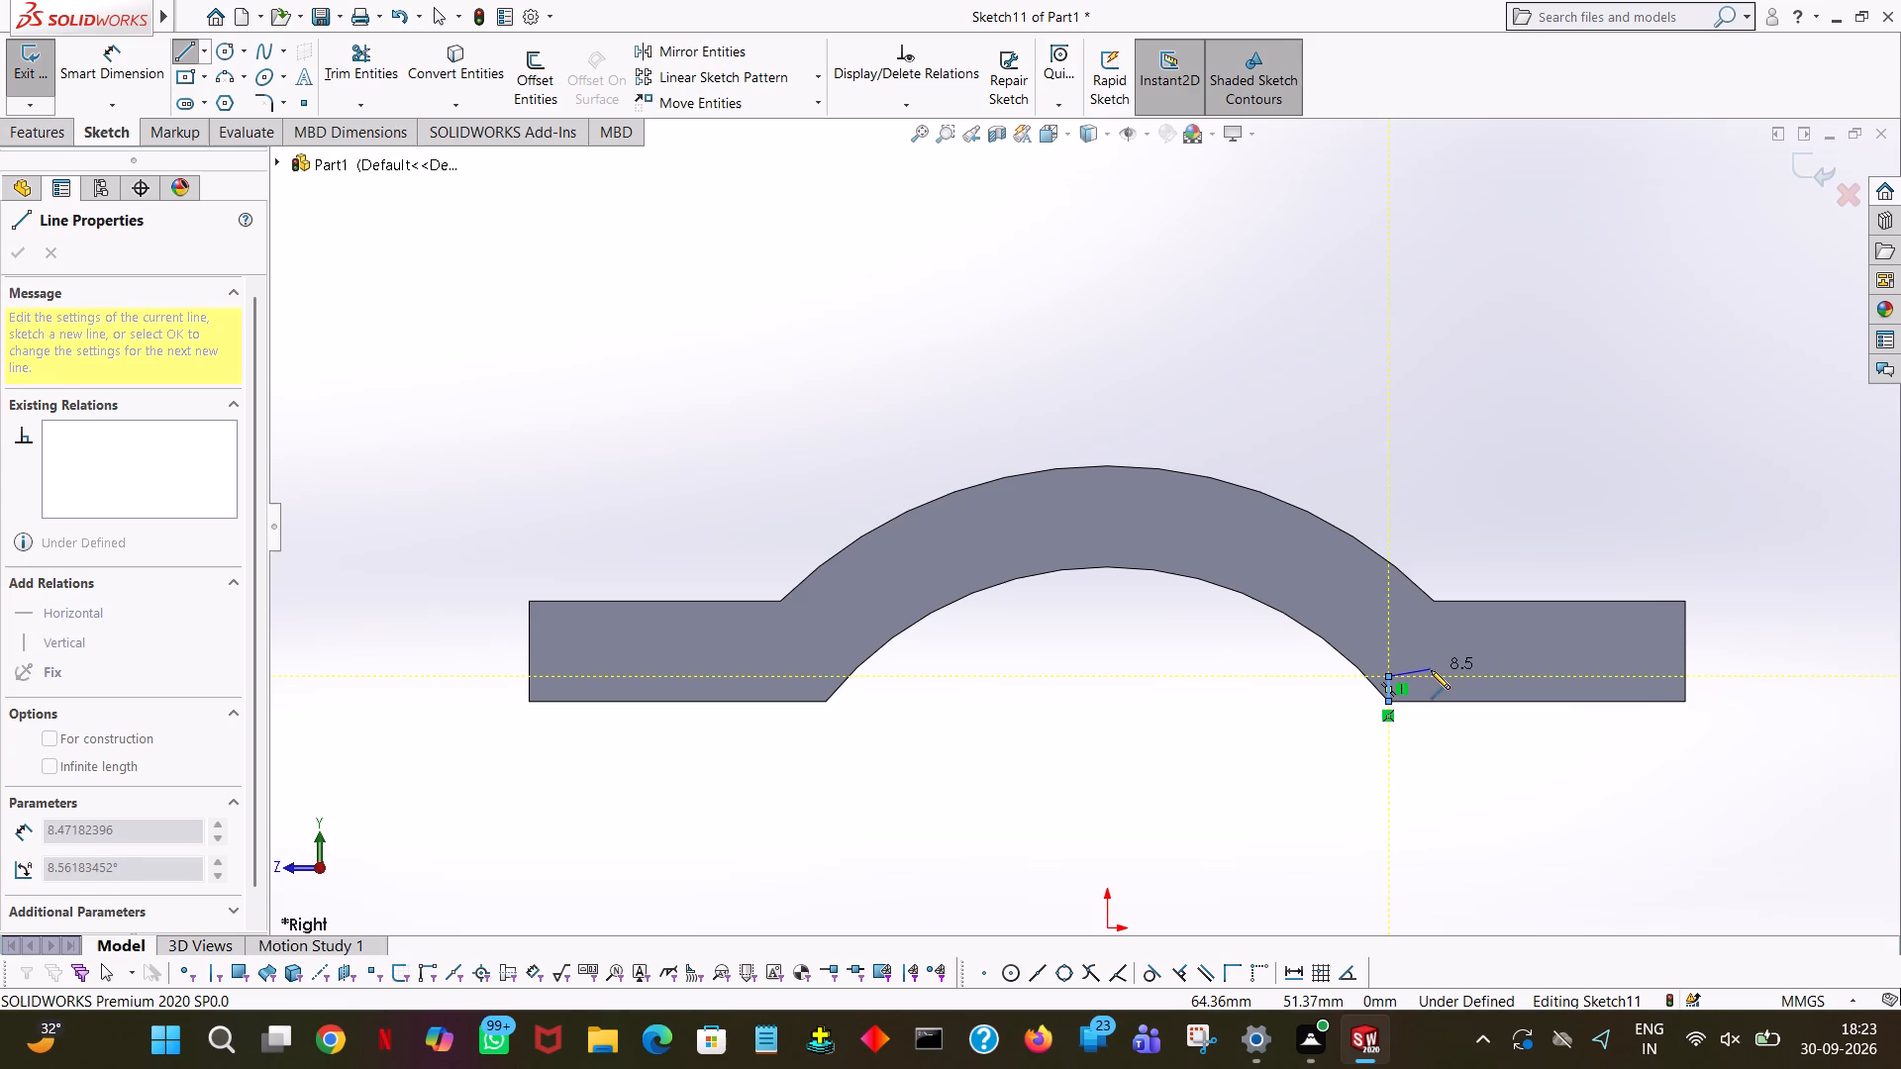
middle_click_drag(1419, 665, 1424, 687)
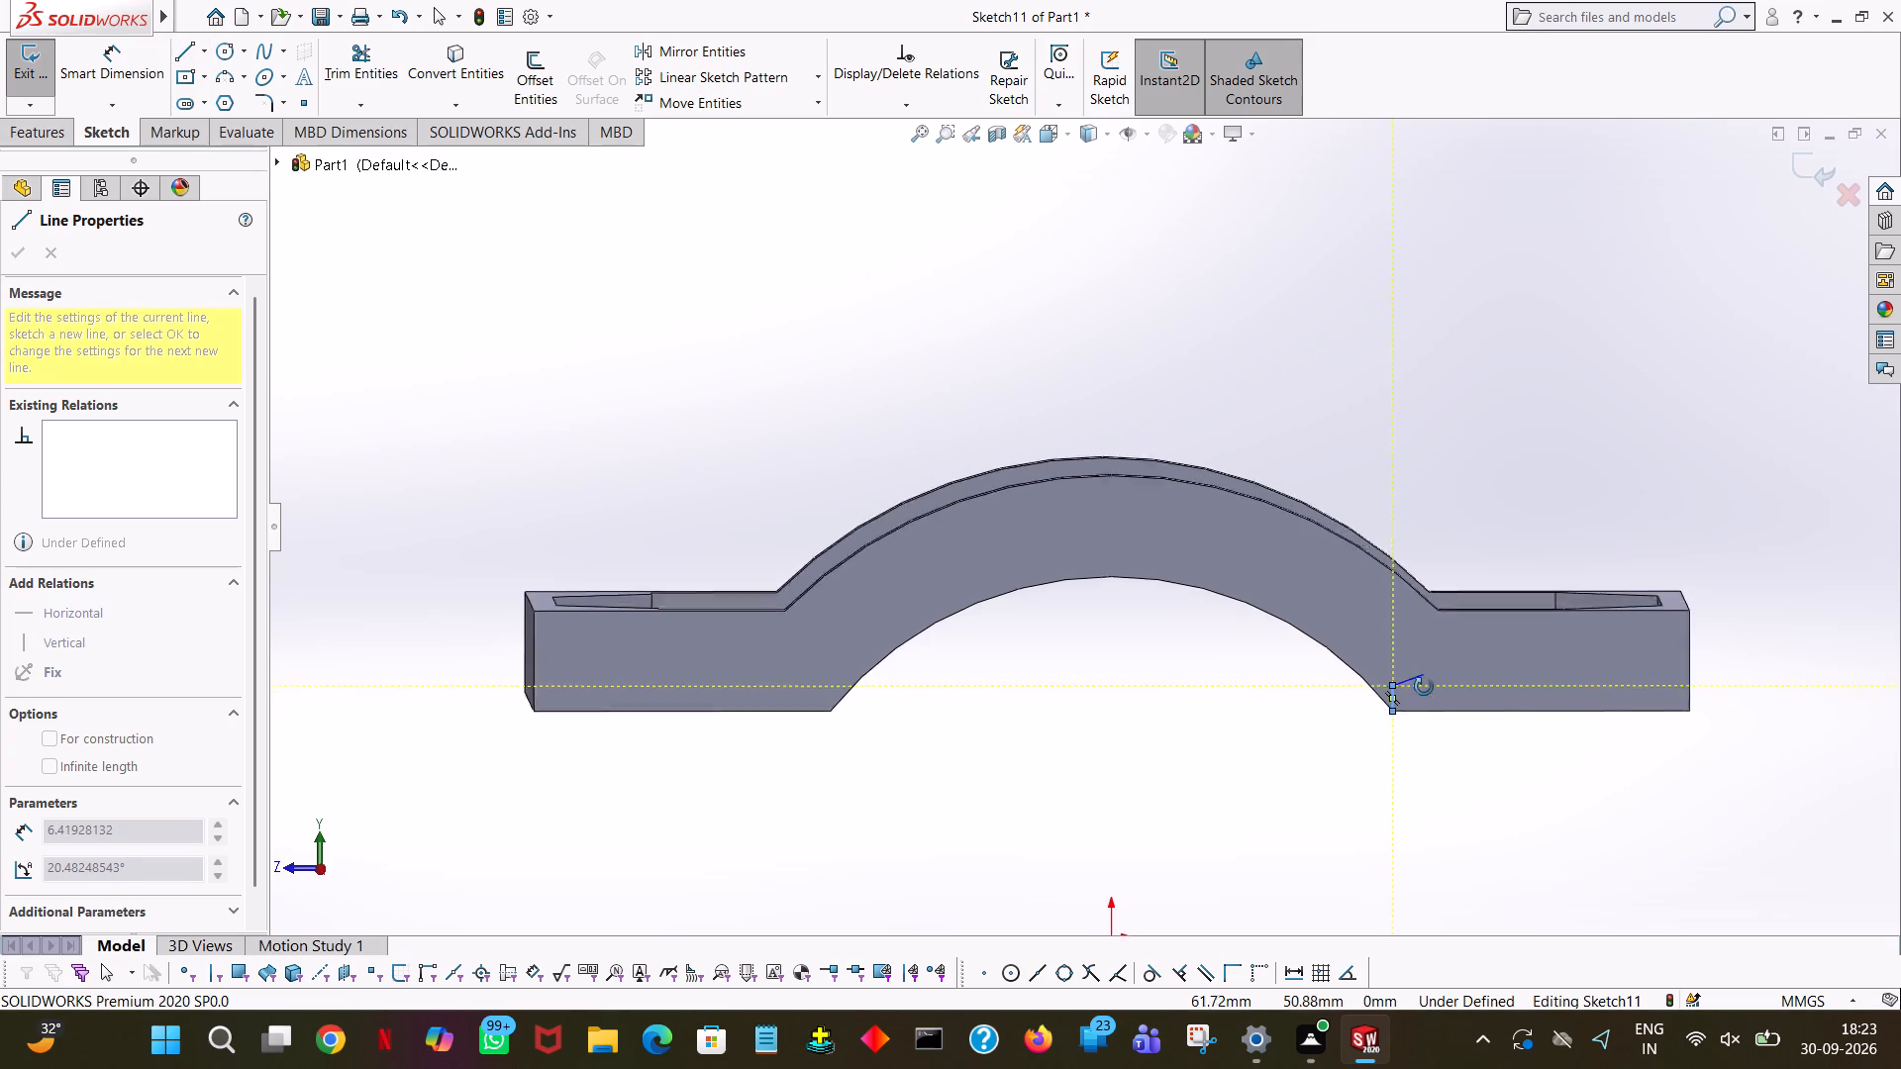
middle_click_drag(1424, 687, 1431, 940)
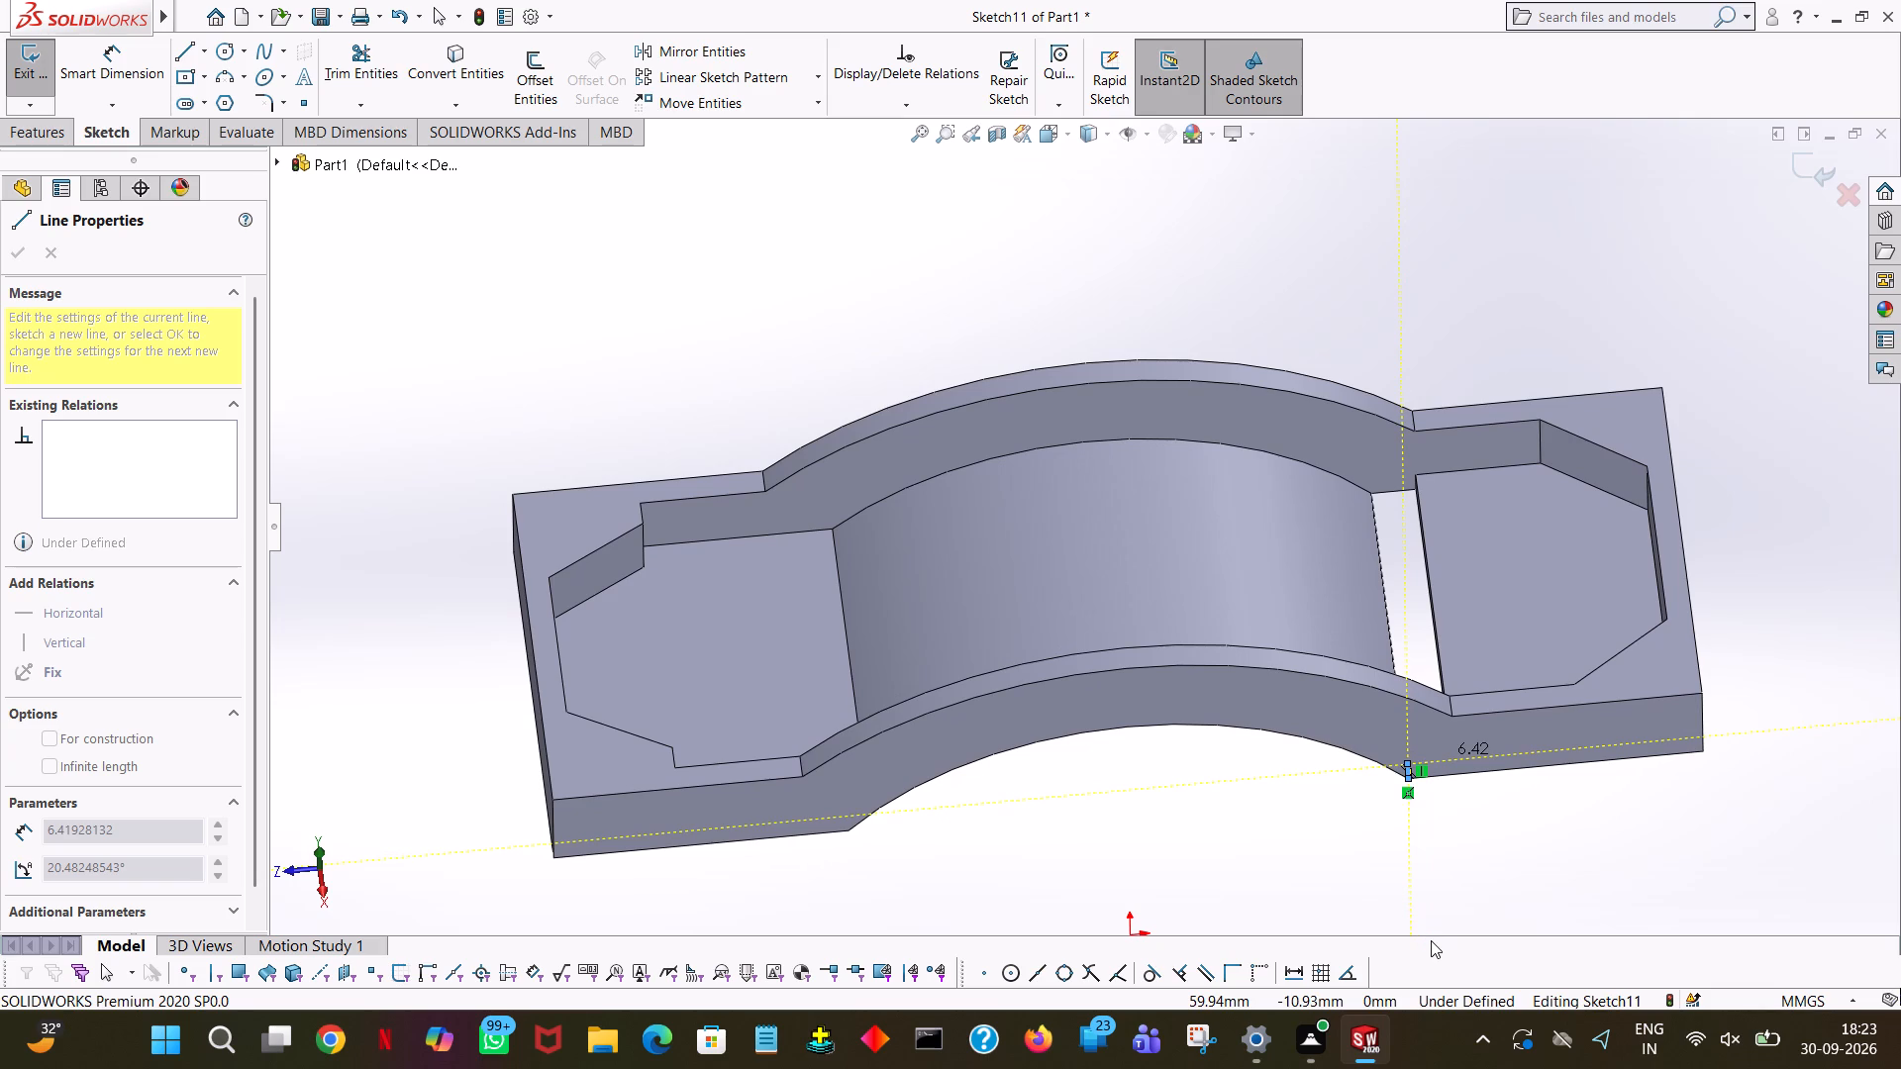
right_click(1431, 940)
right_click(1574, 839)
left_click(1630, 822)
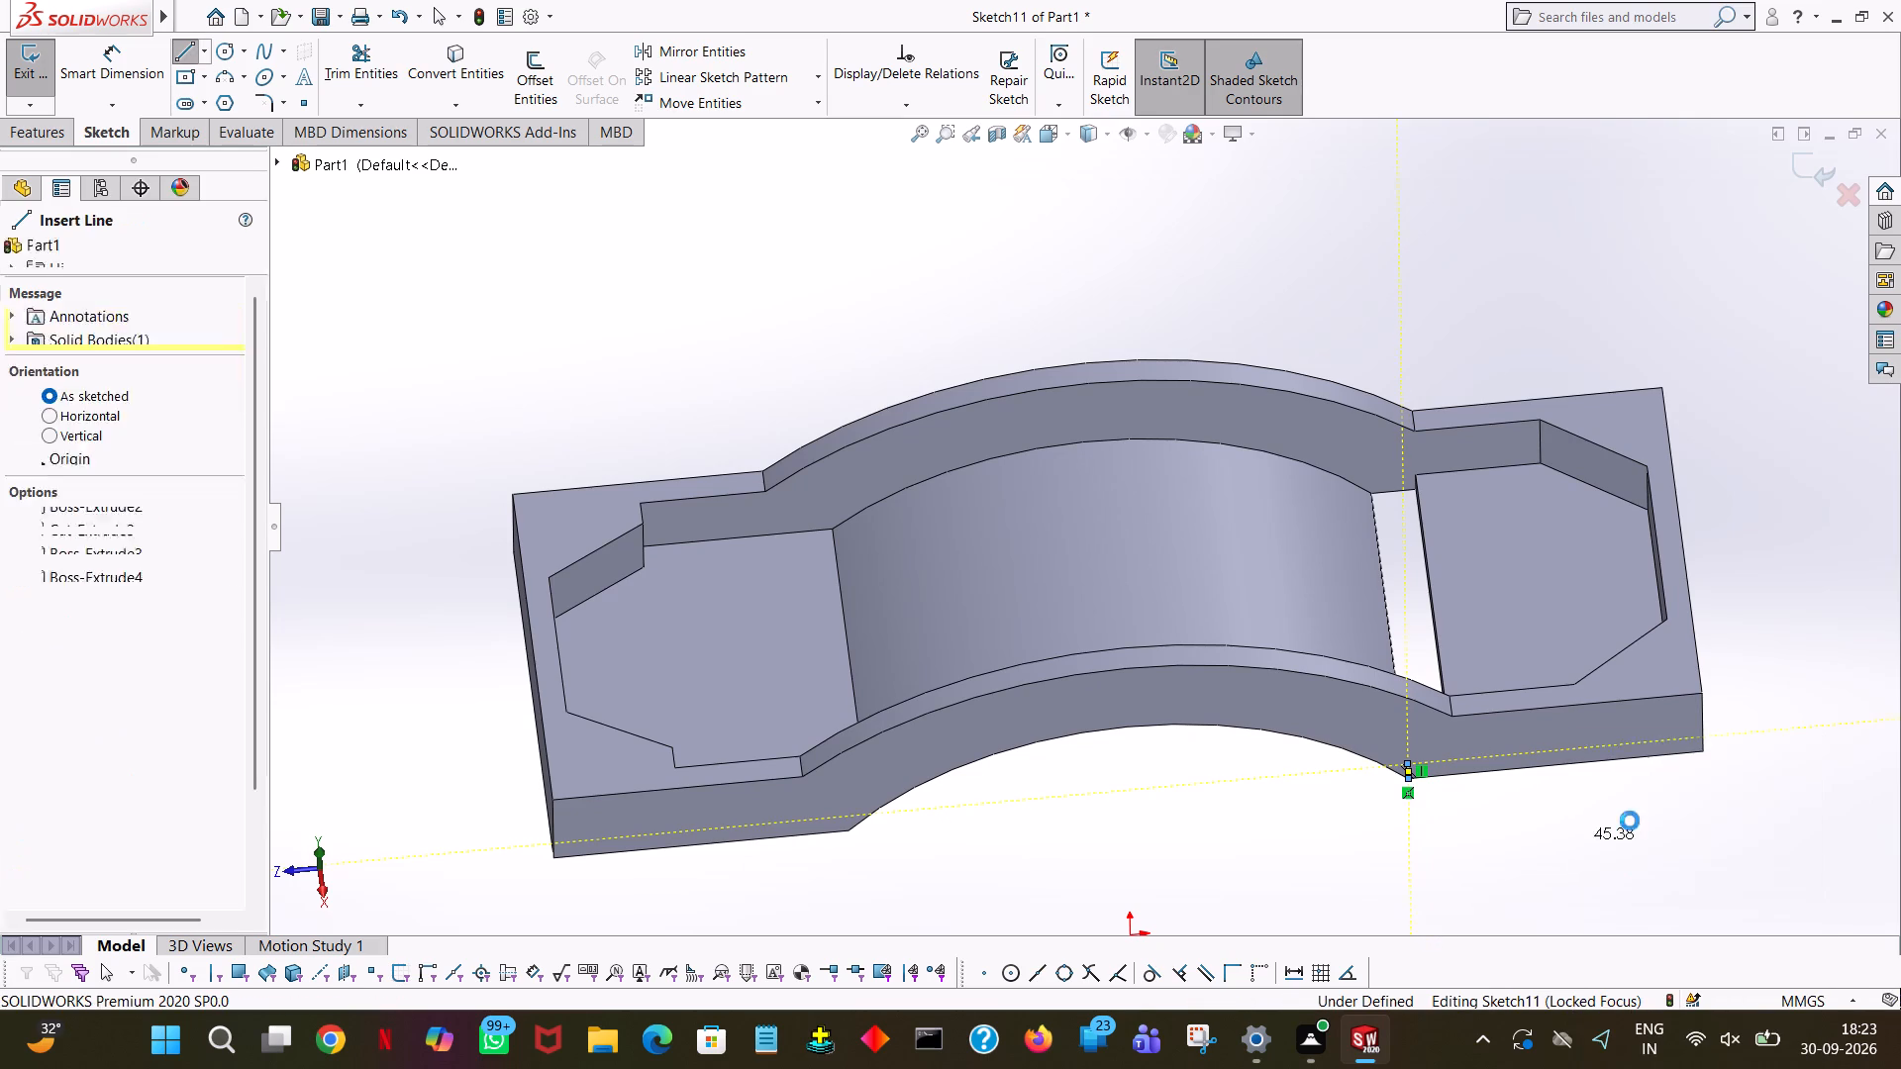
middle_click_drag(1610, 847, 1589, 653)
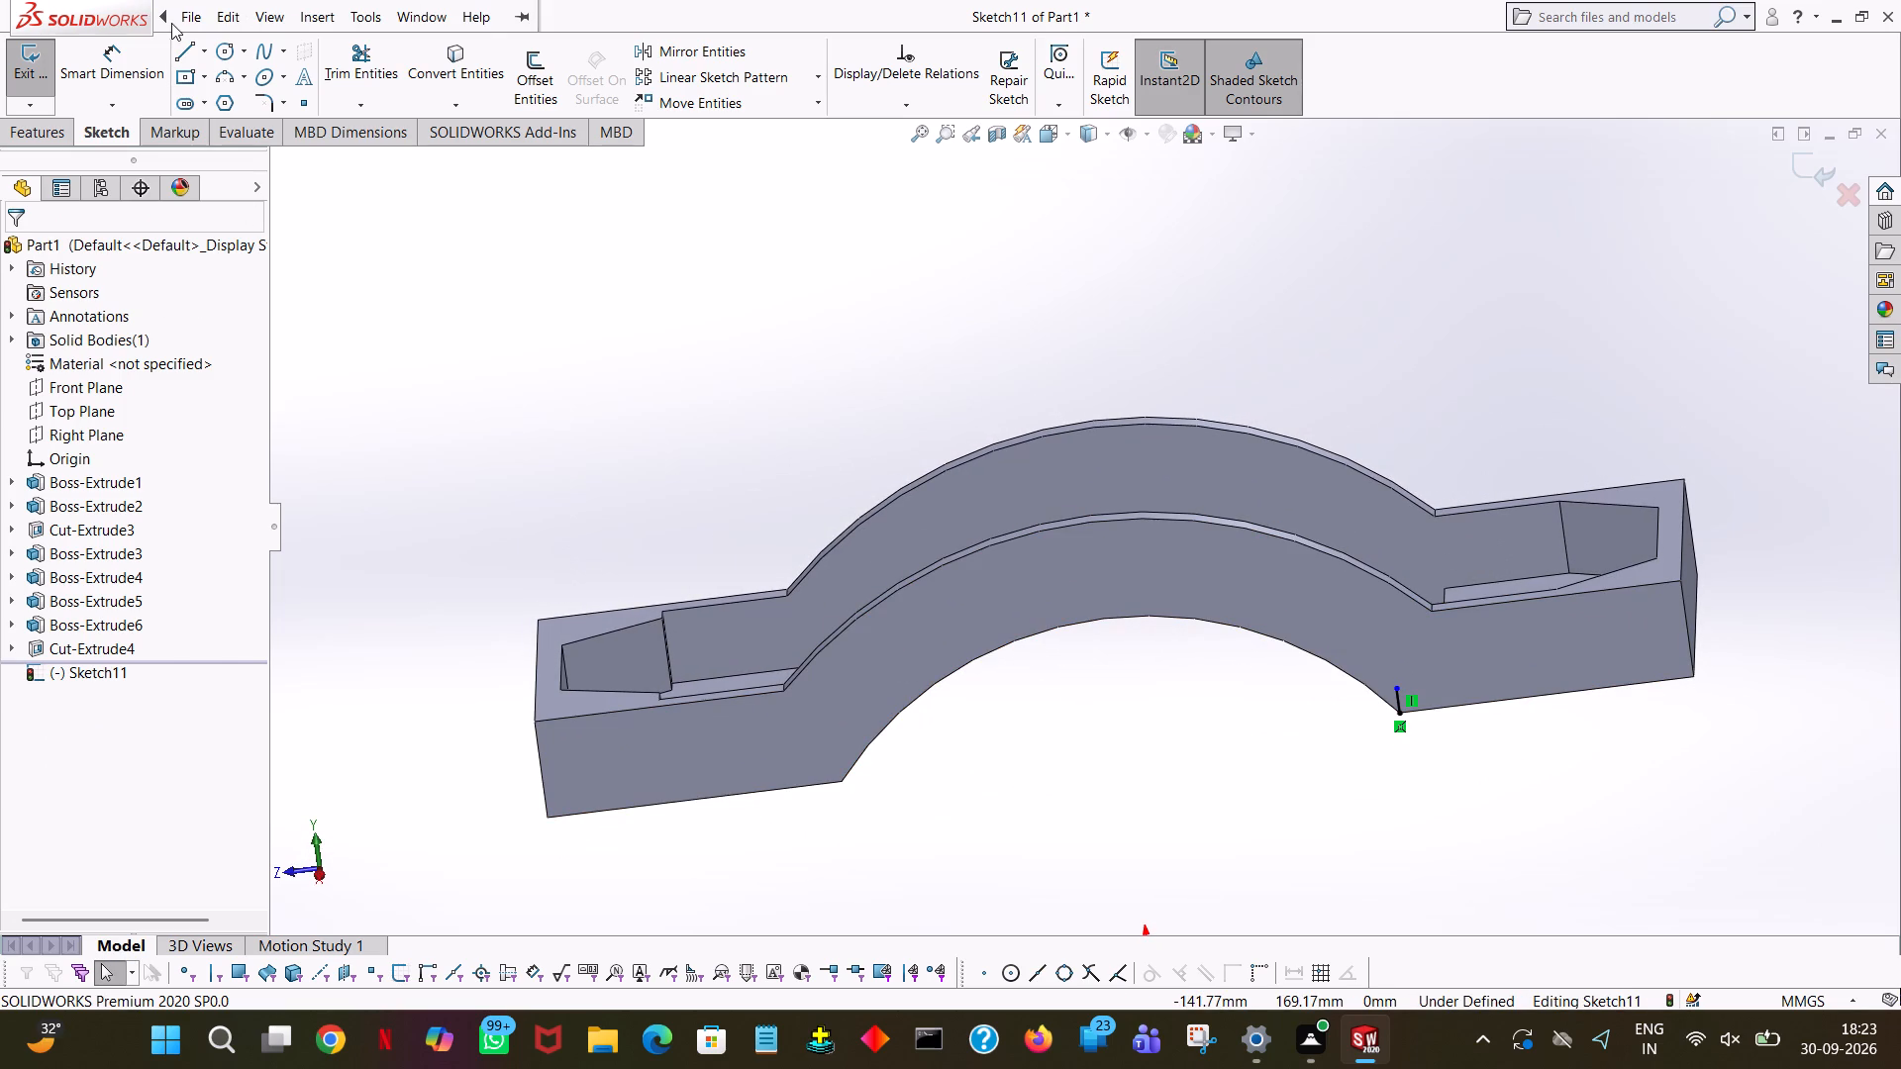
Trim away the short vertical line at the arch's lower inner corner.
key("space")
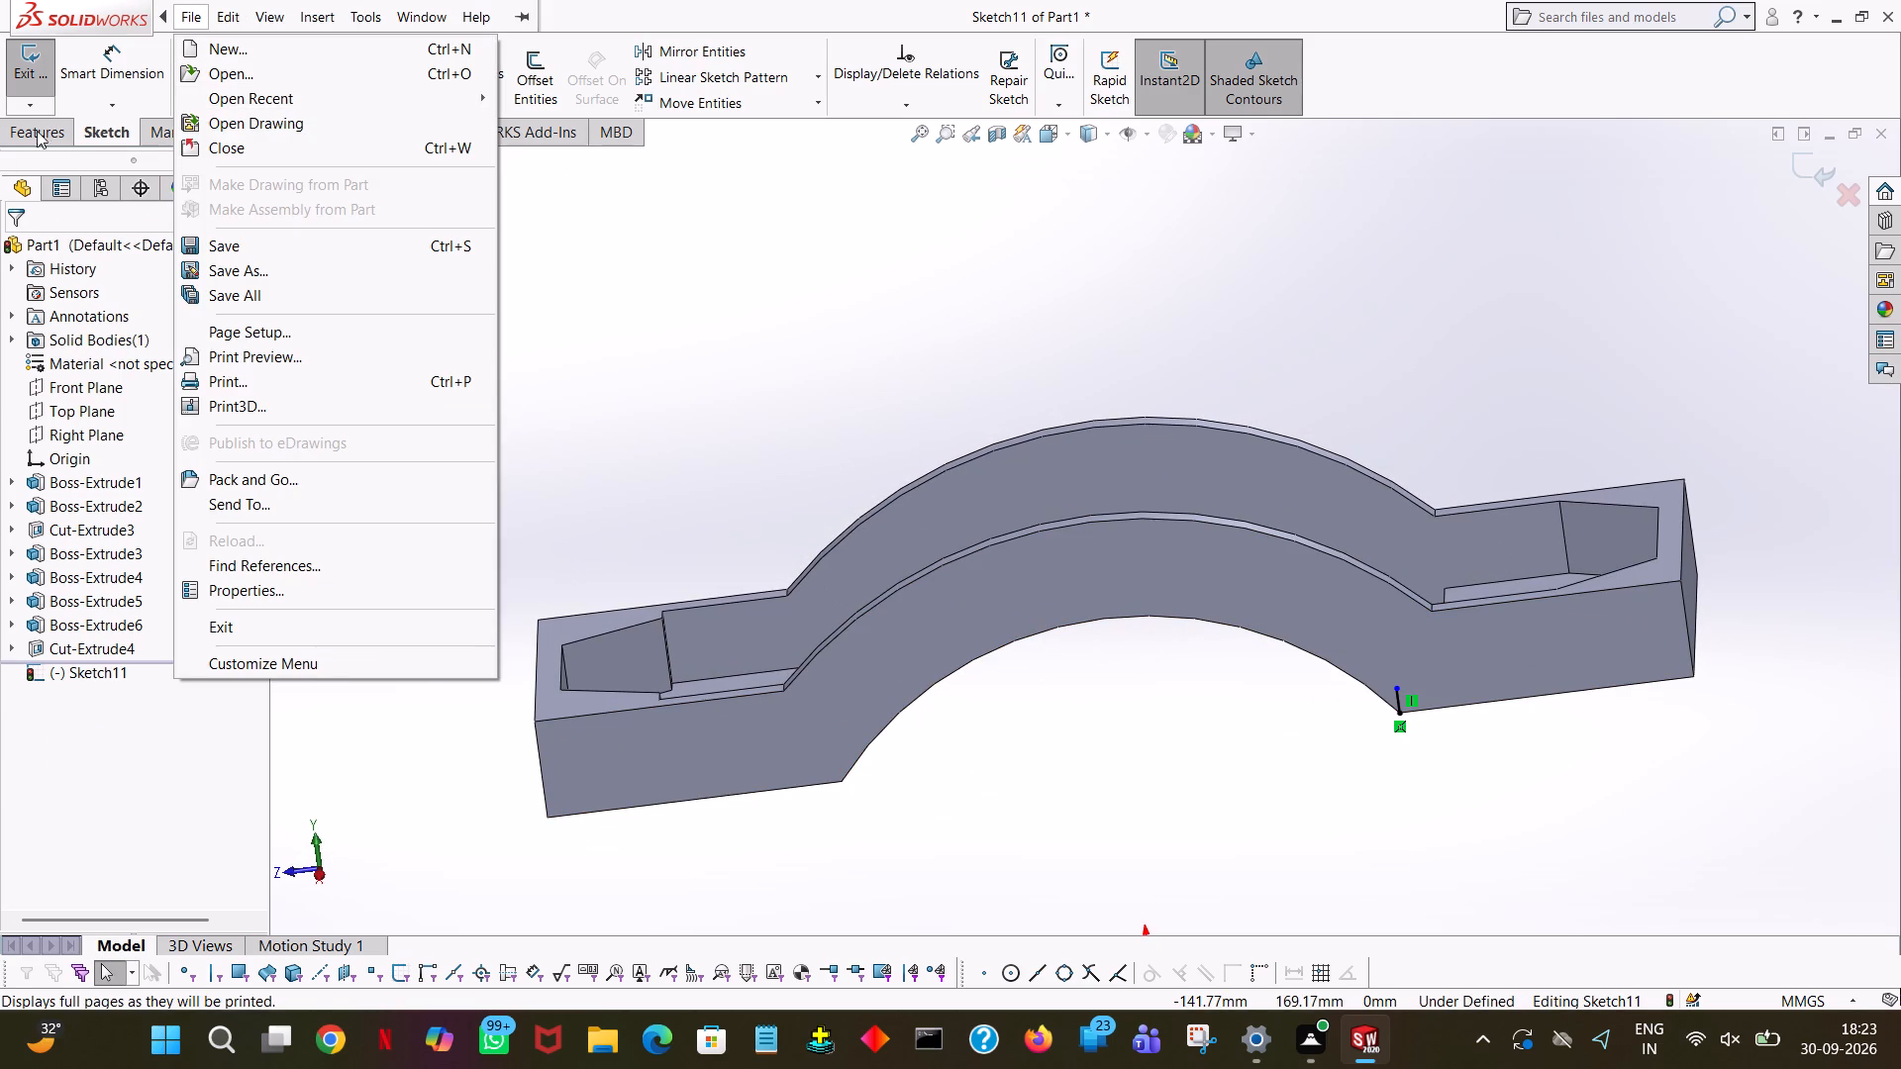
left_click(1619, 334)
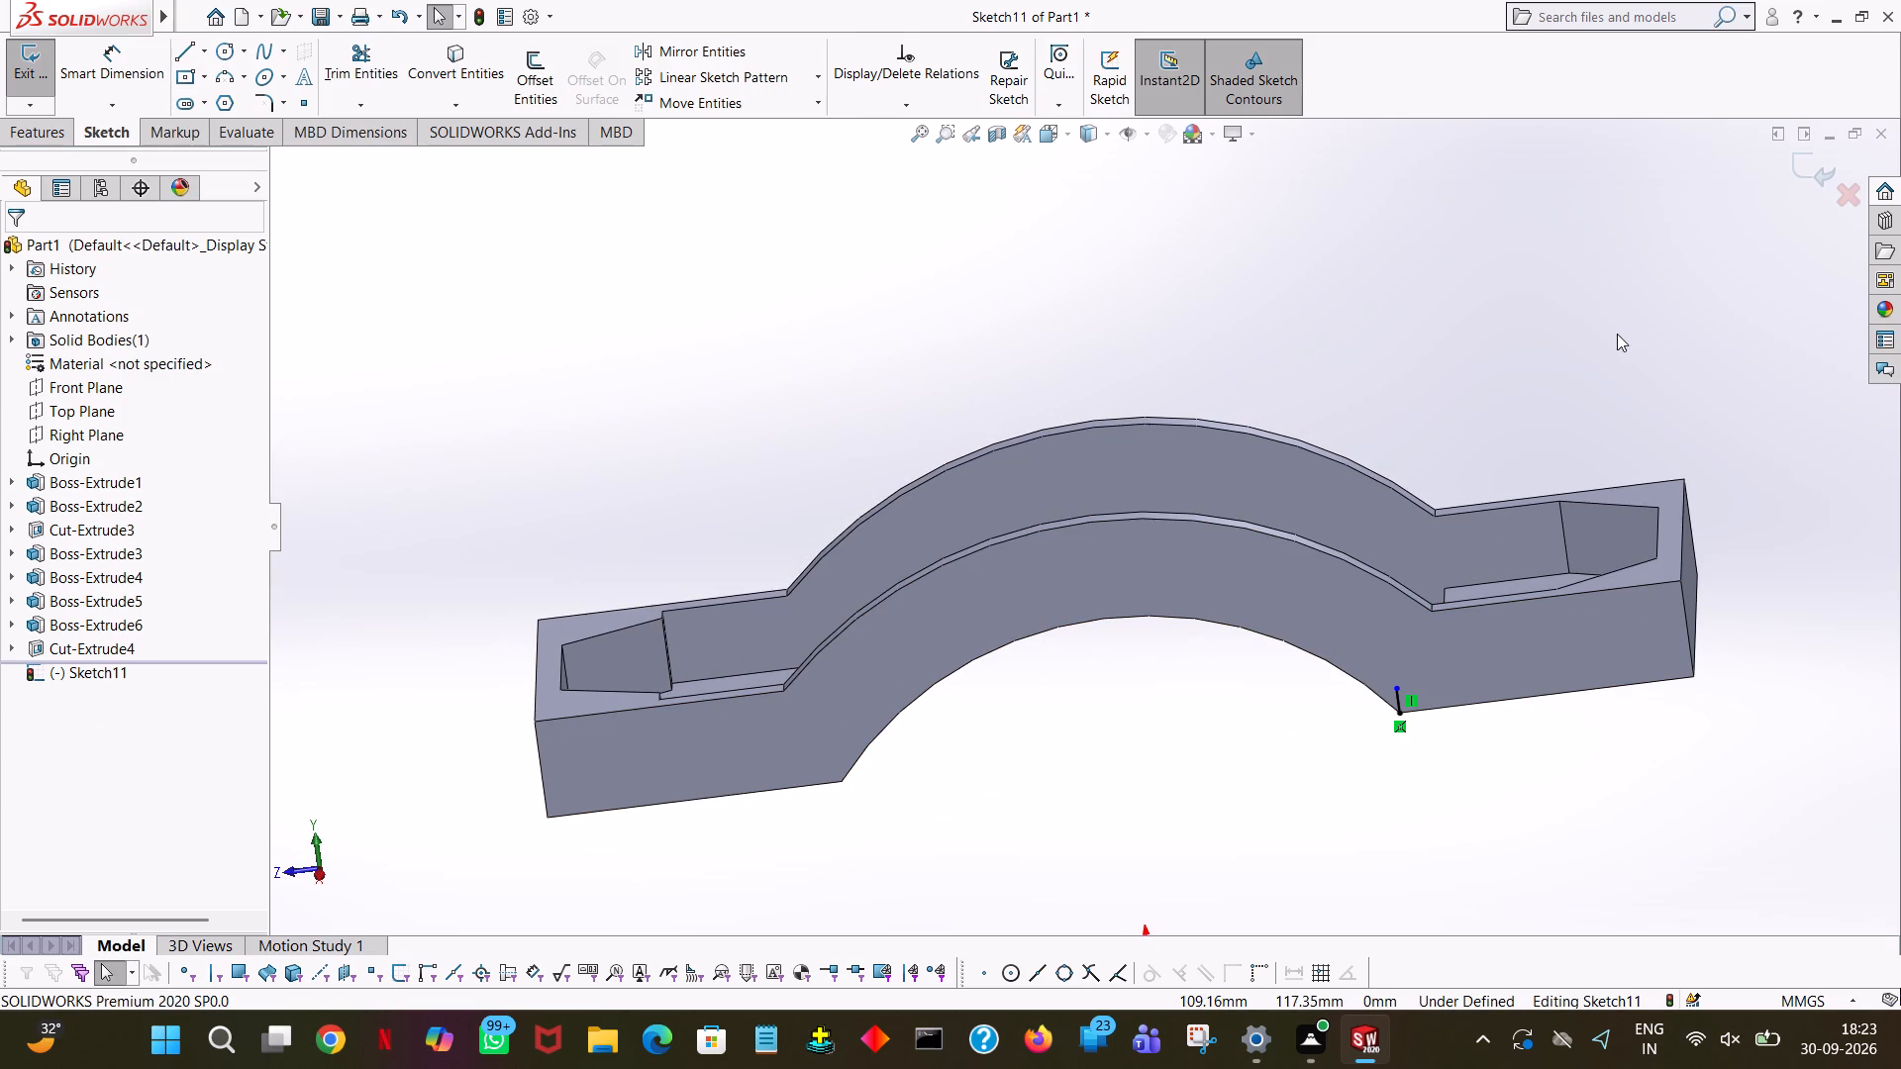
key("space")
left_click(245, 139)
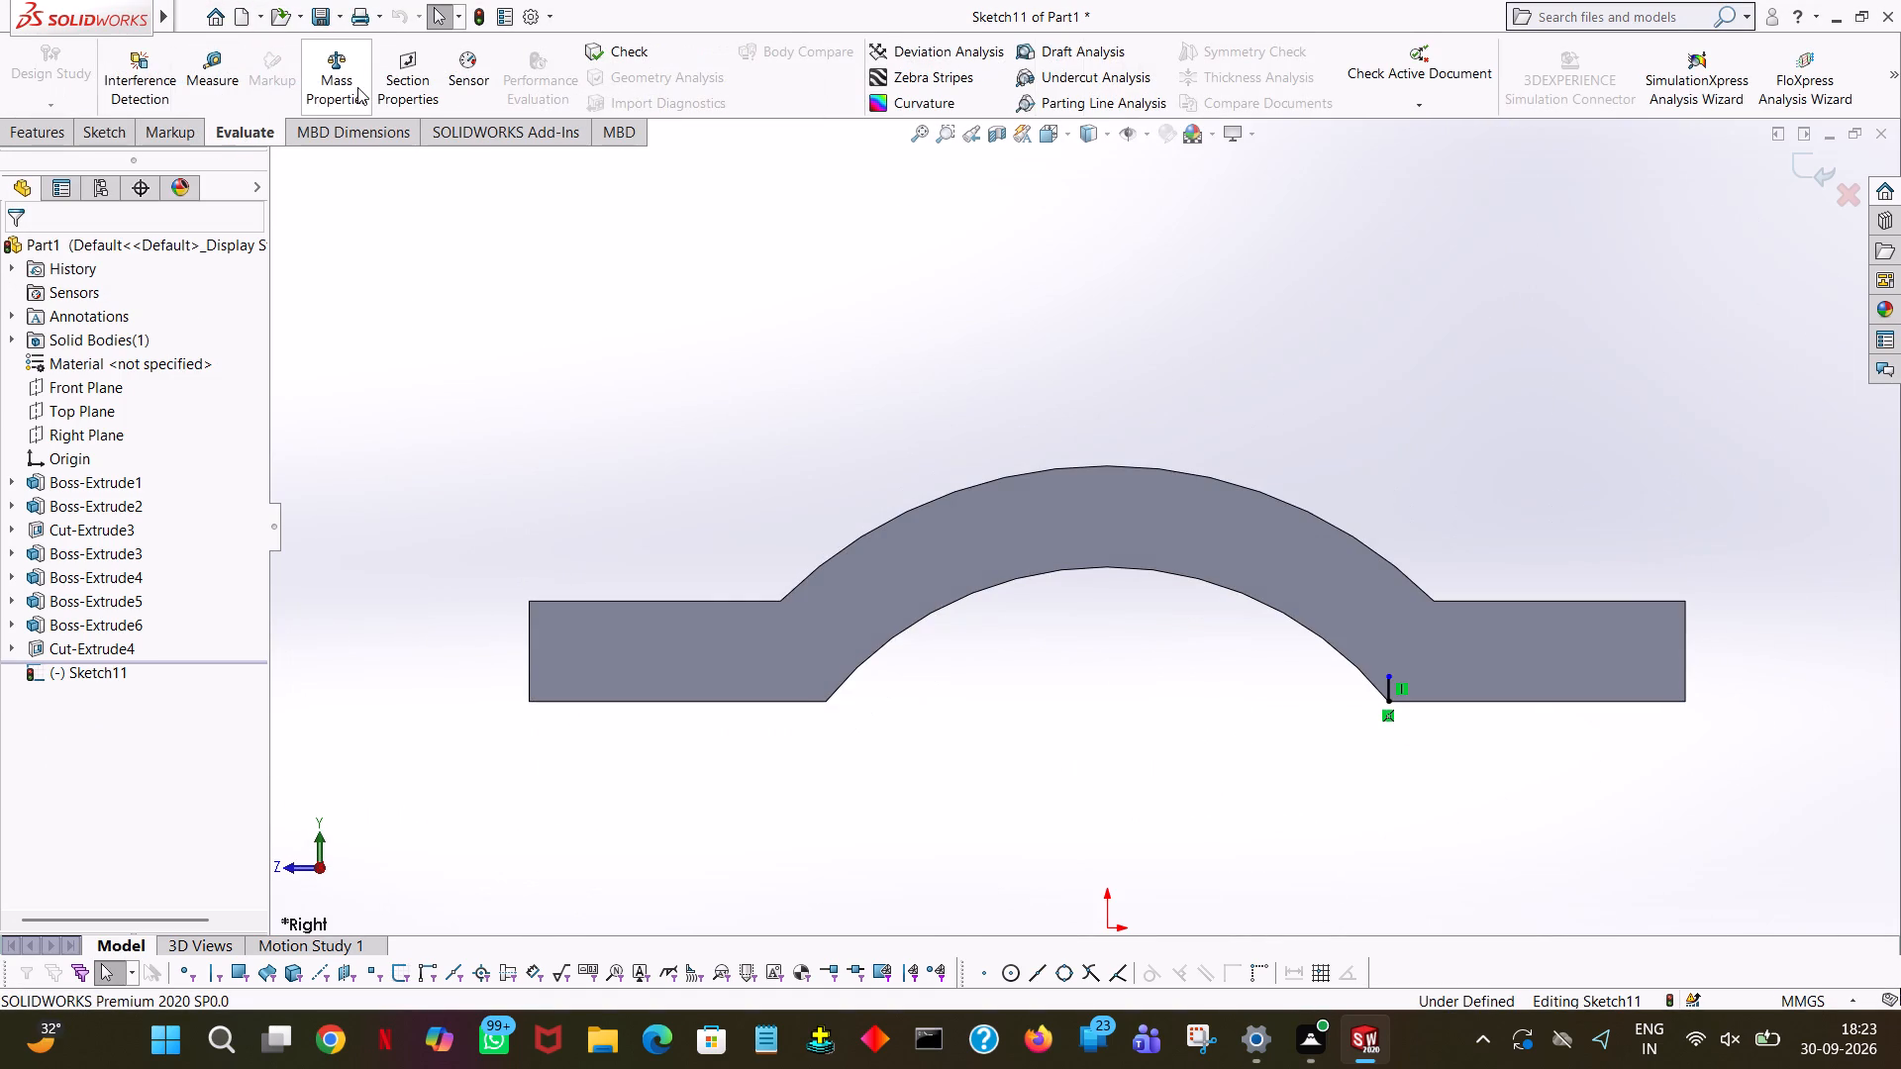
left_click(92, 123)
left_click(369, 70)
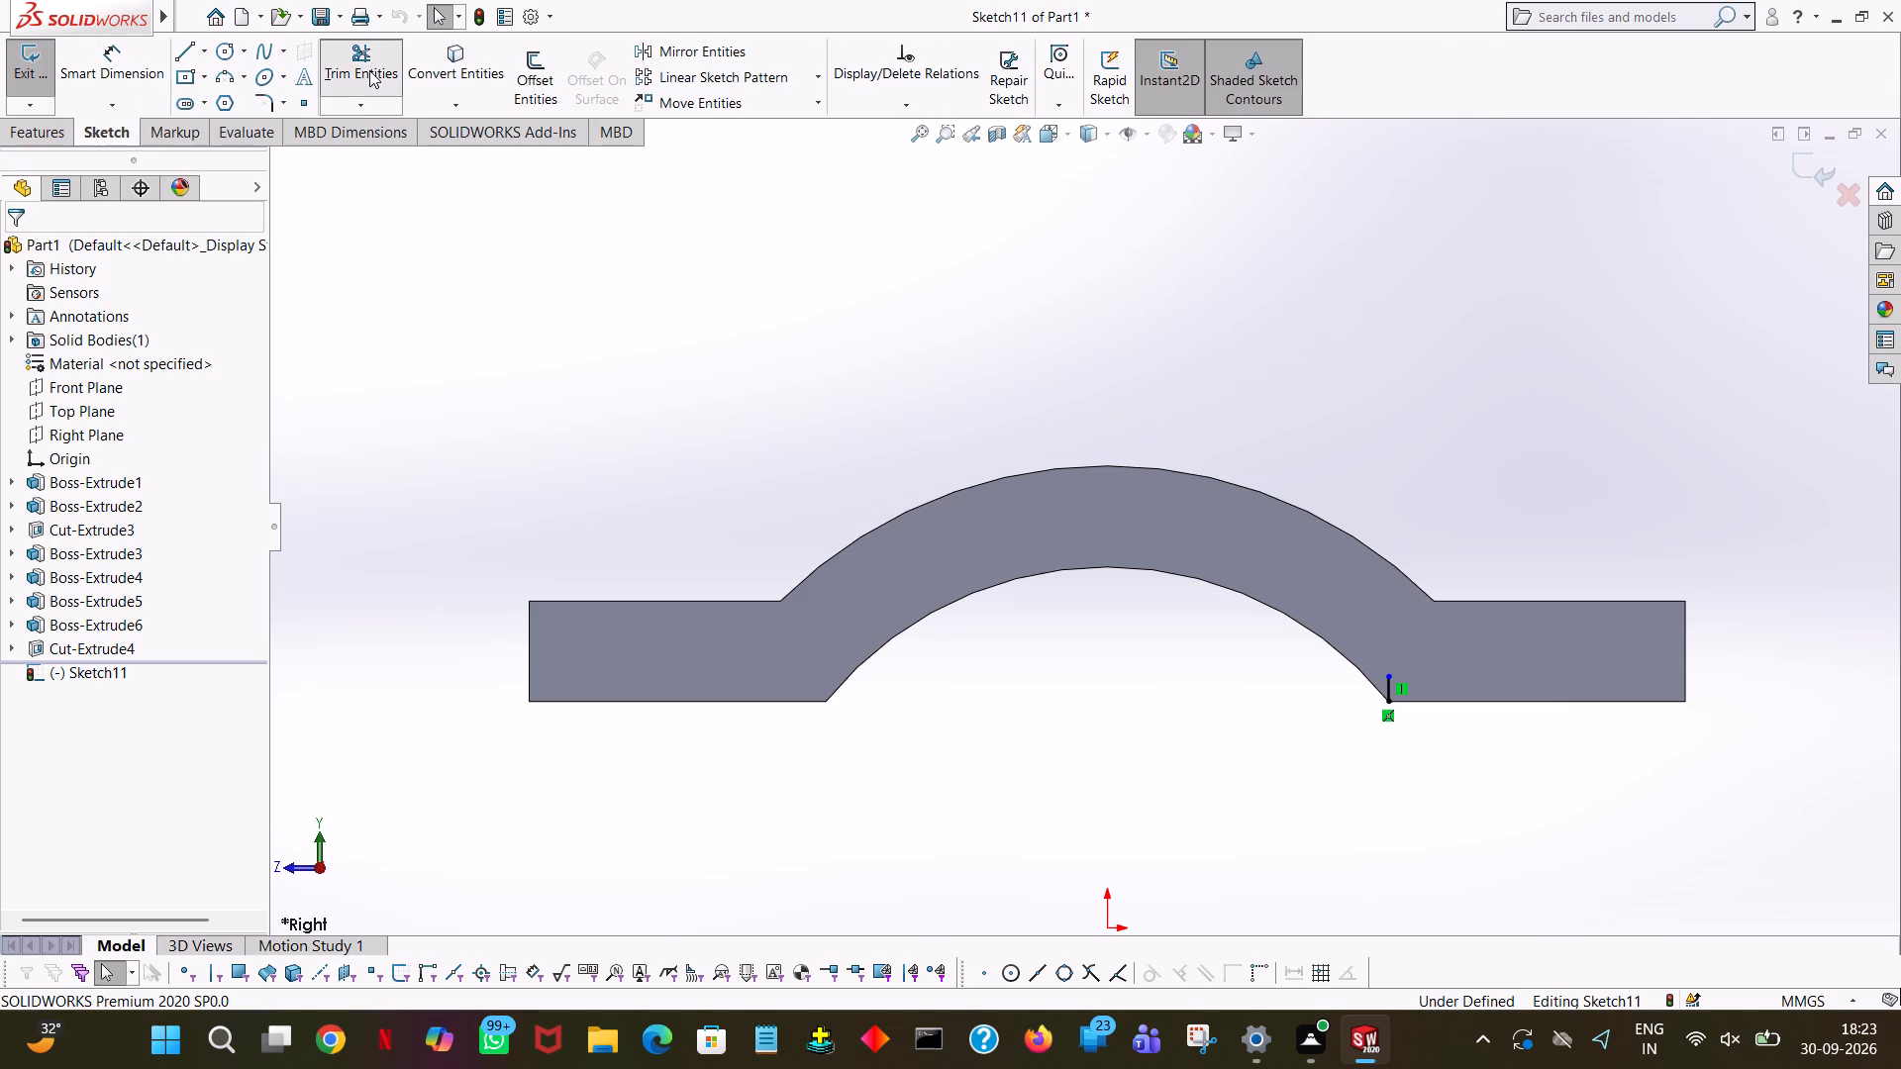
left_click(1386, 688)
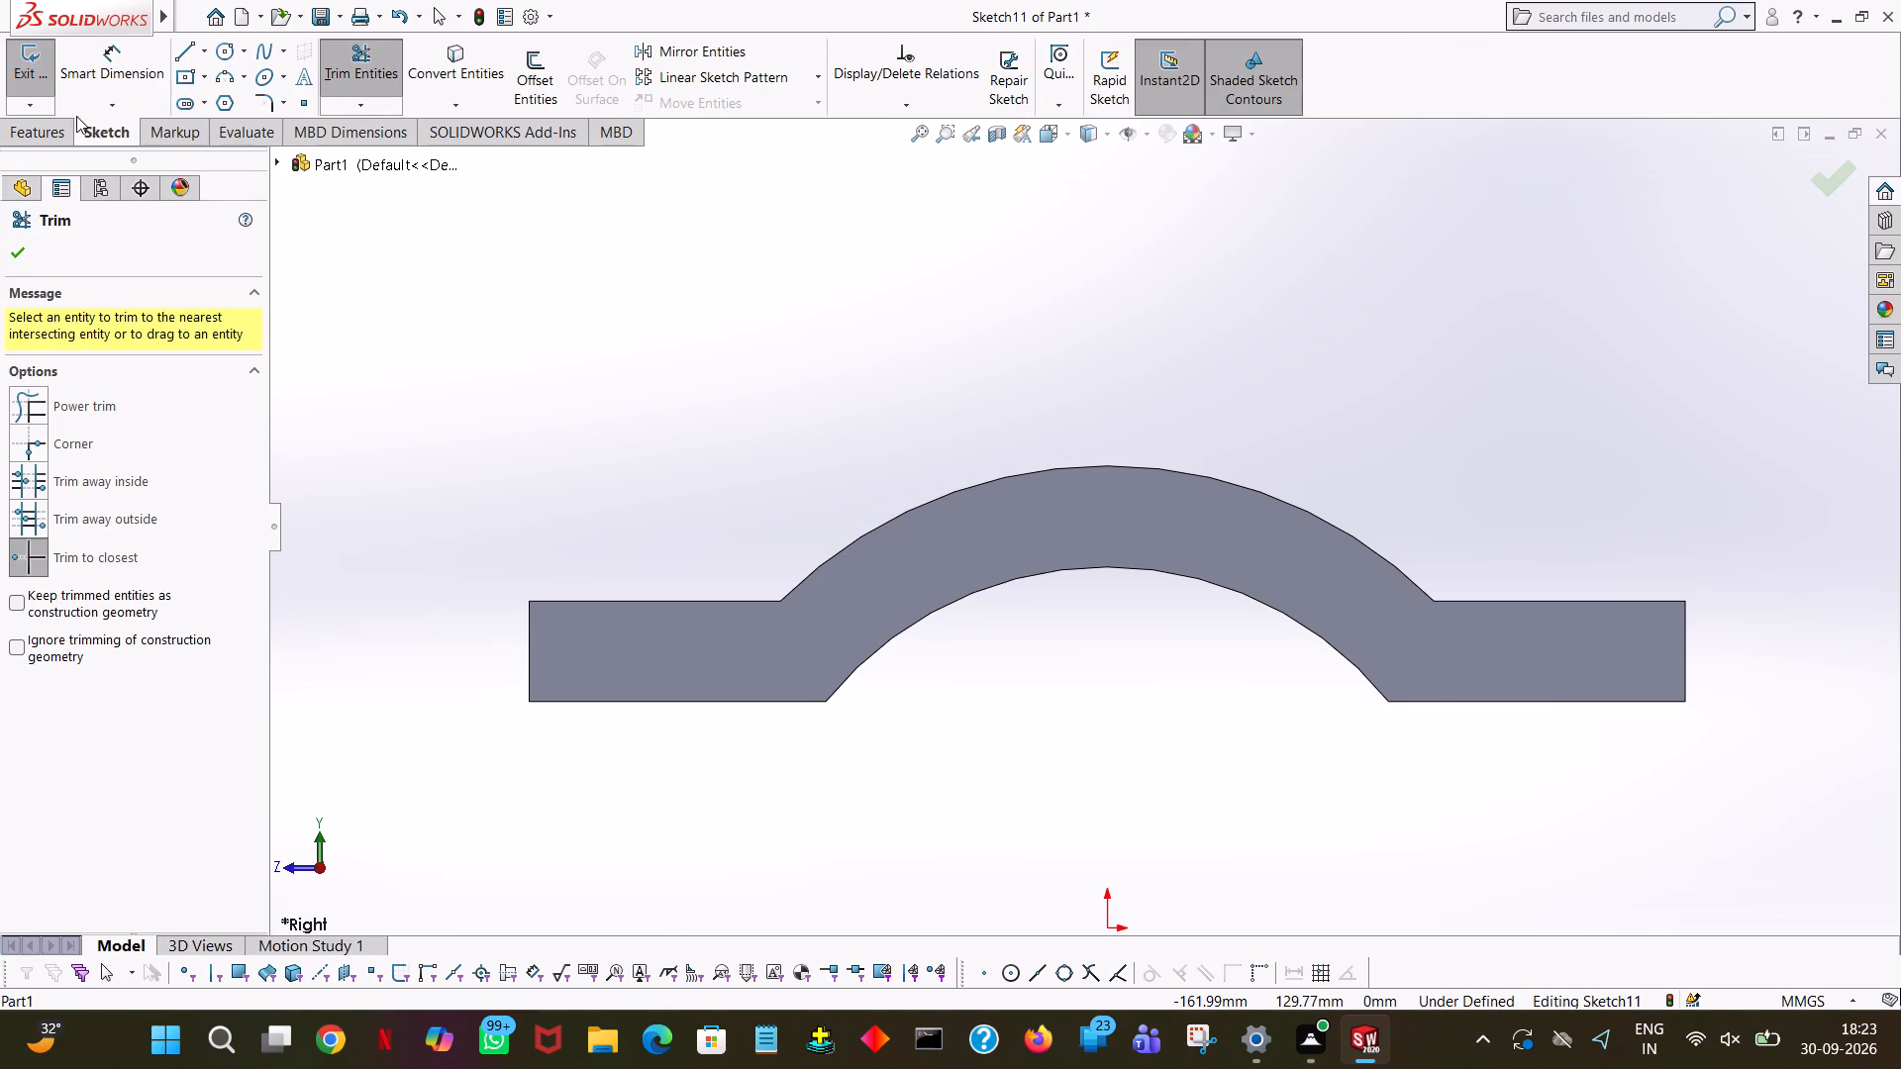
Draw a 5 mm line up from the flange's bottom edge below the outer arch corner, joined horizontally about 13.4 mm to the inner curve.
left_click(181, 48)
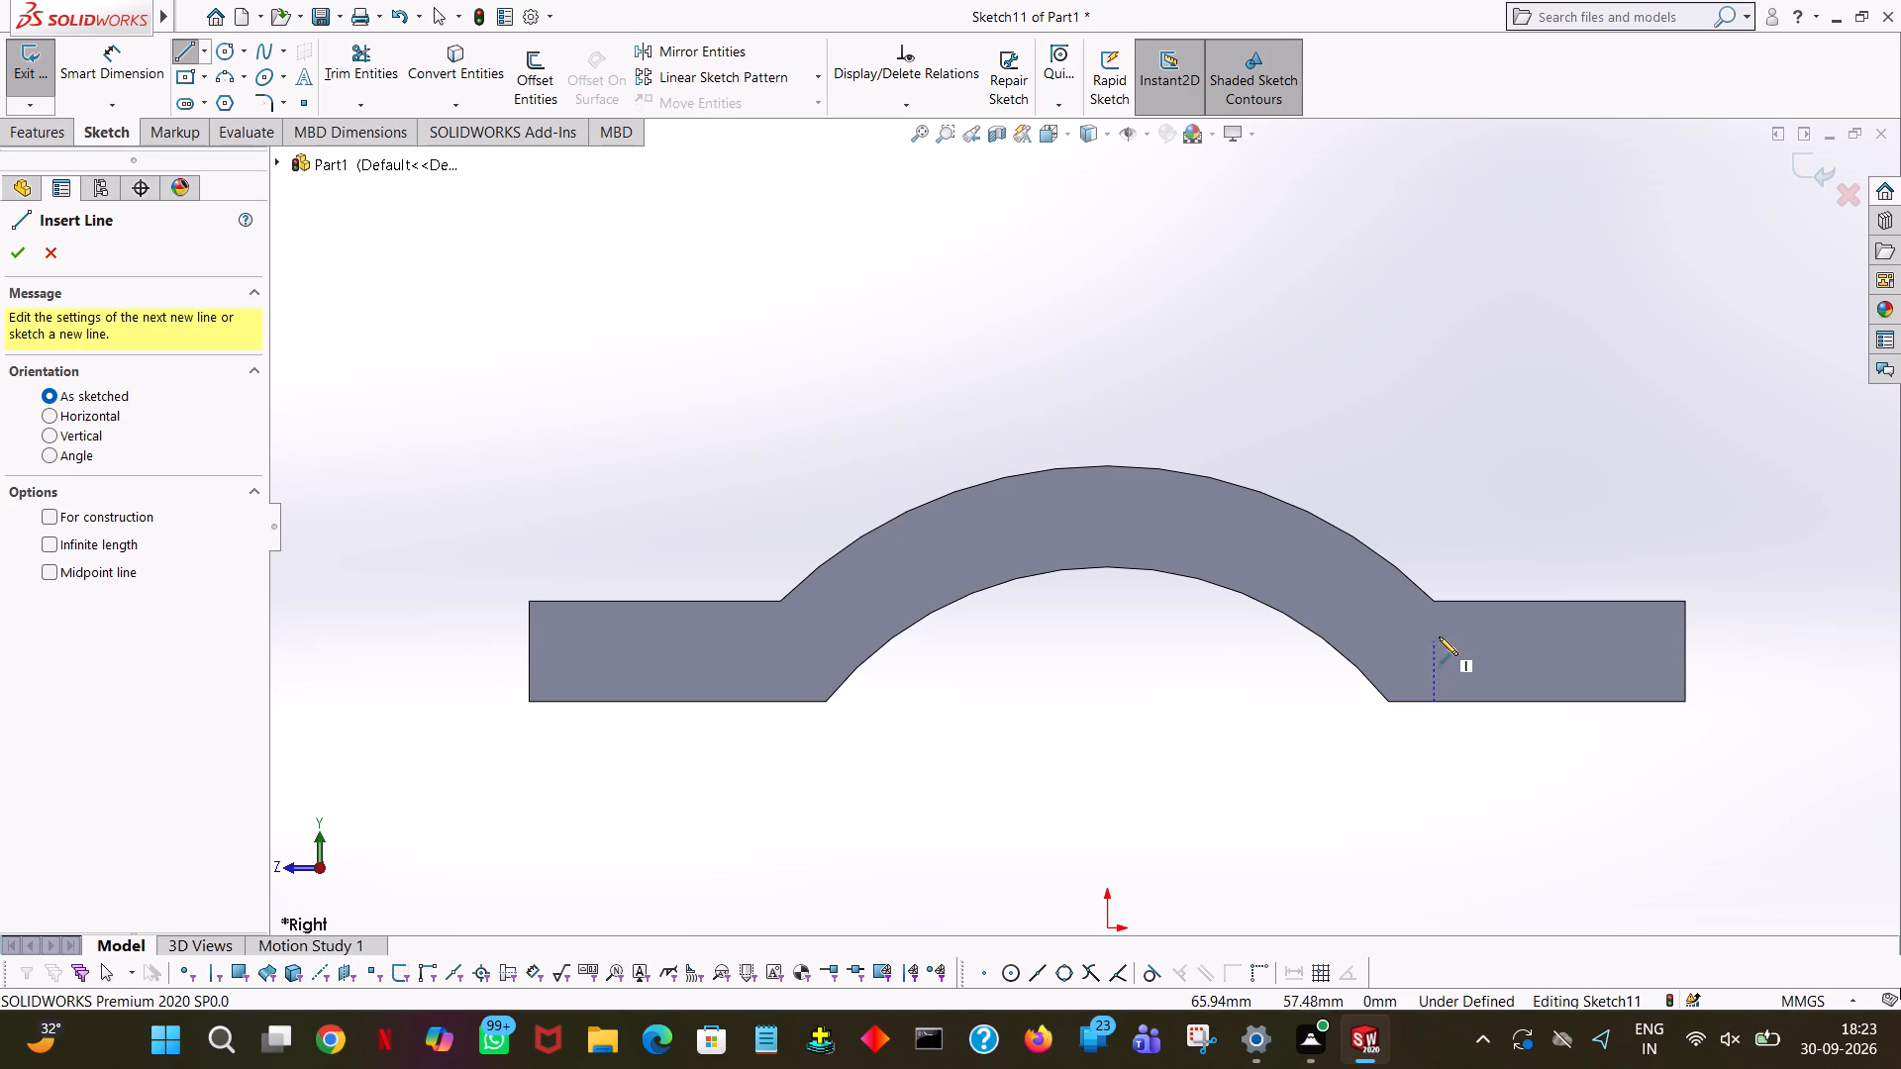
left_click(1434, 700)
left_click(1431, 654)
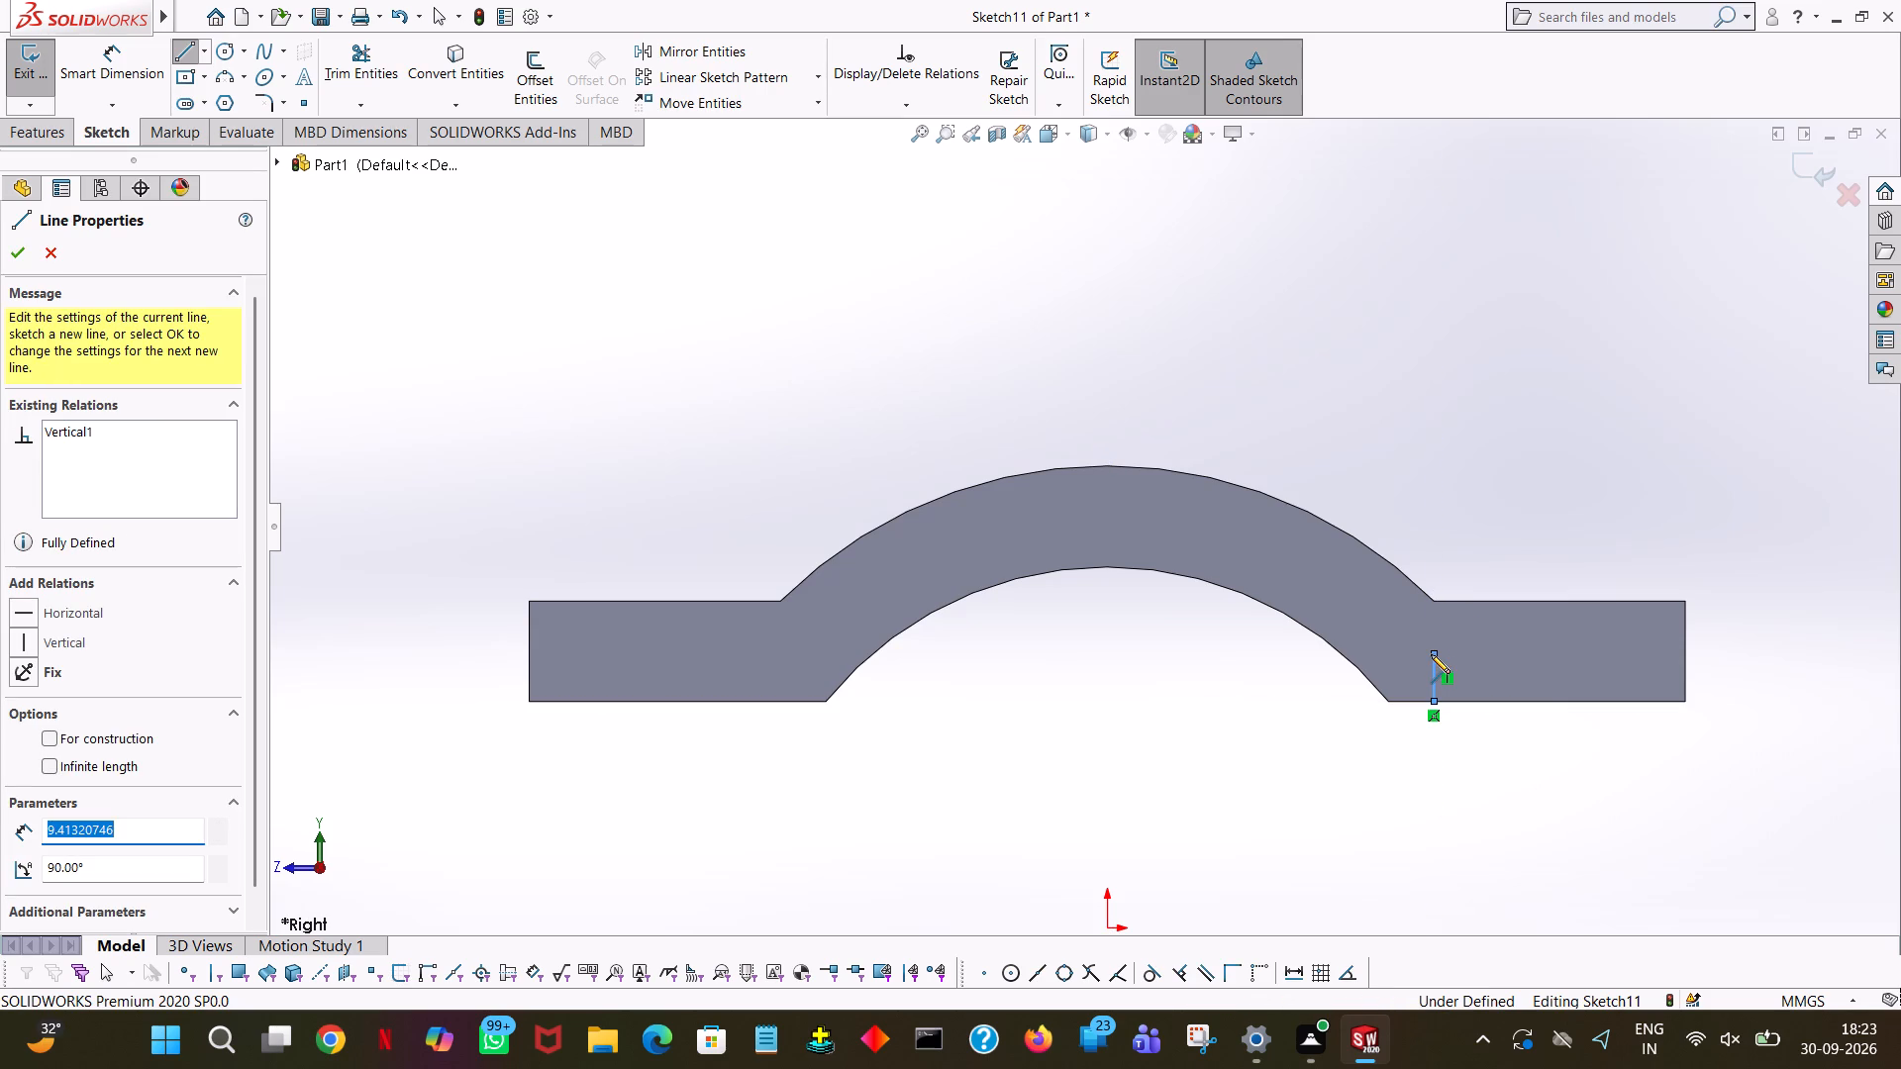
key("5")
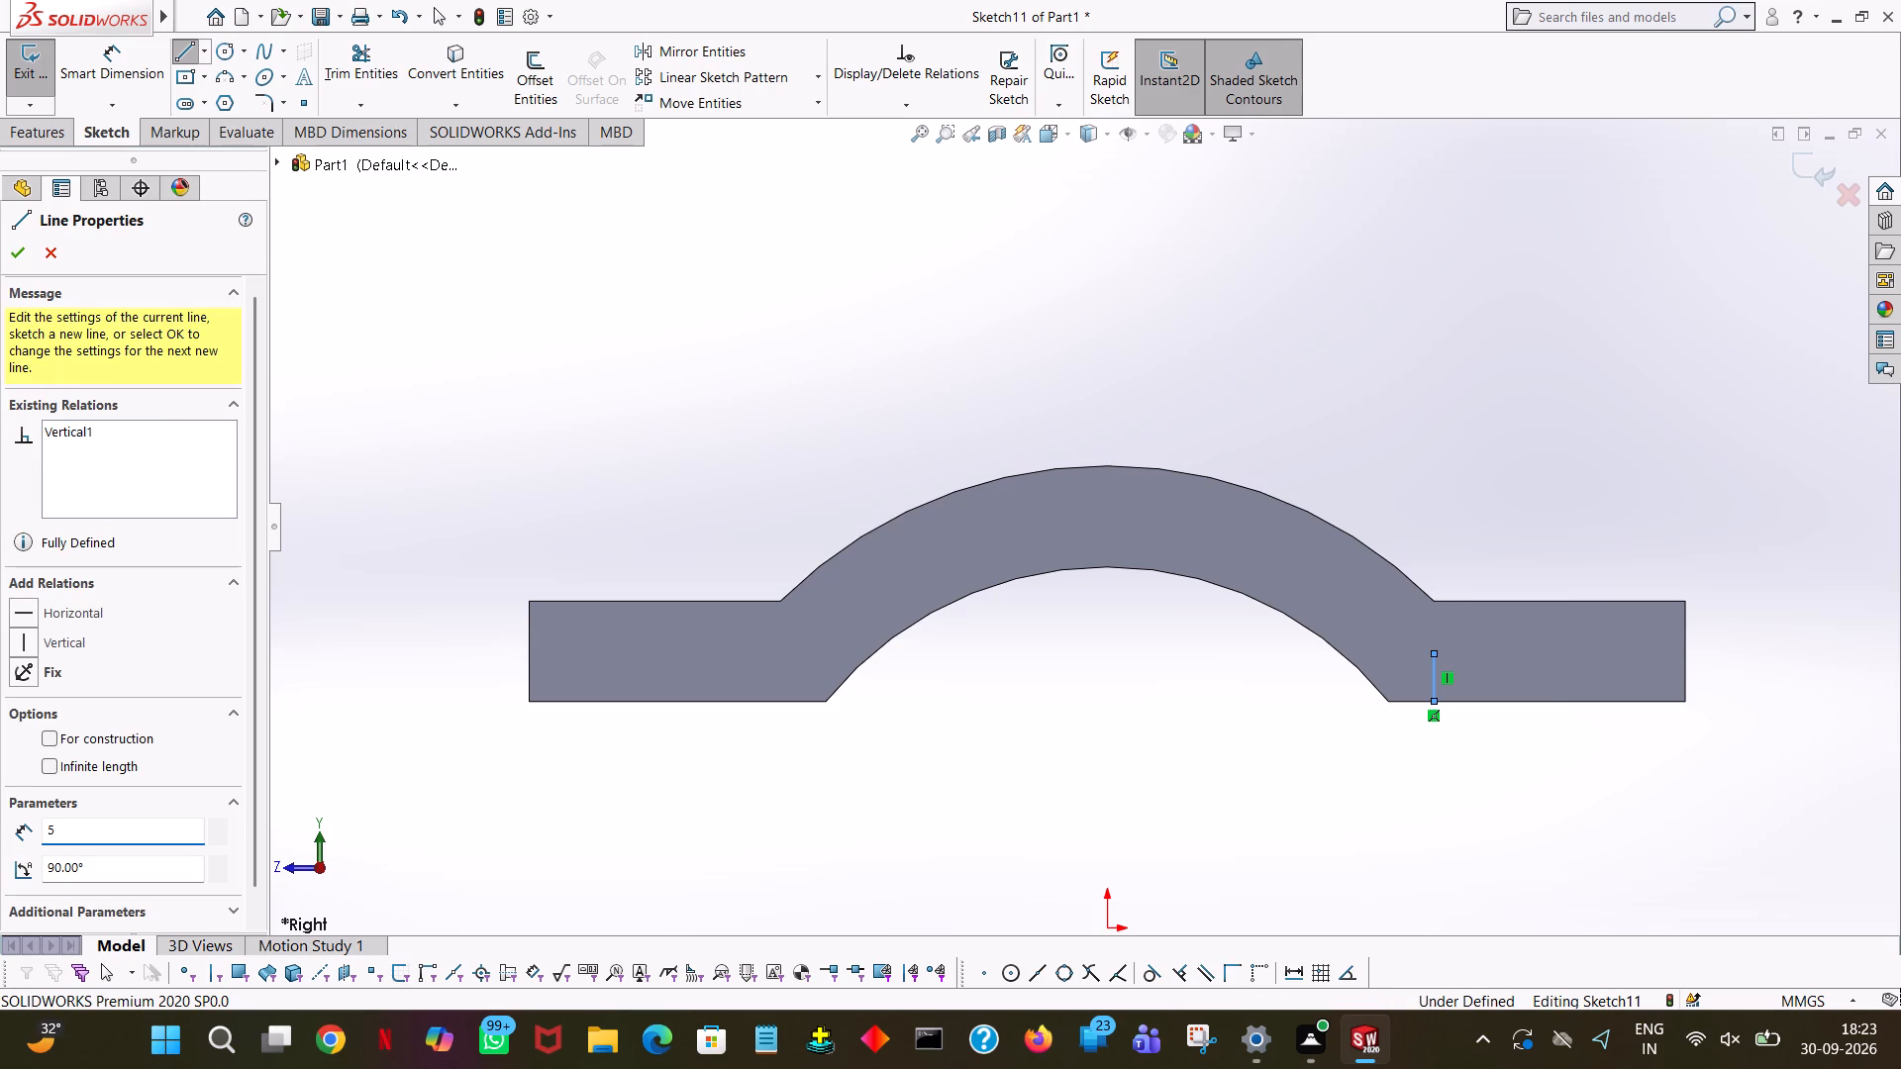
key("Return")
left_click(1365, 676)
right_click(1365, 676)
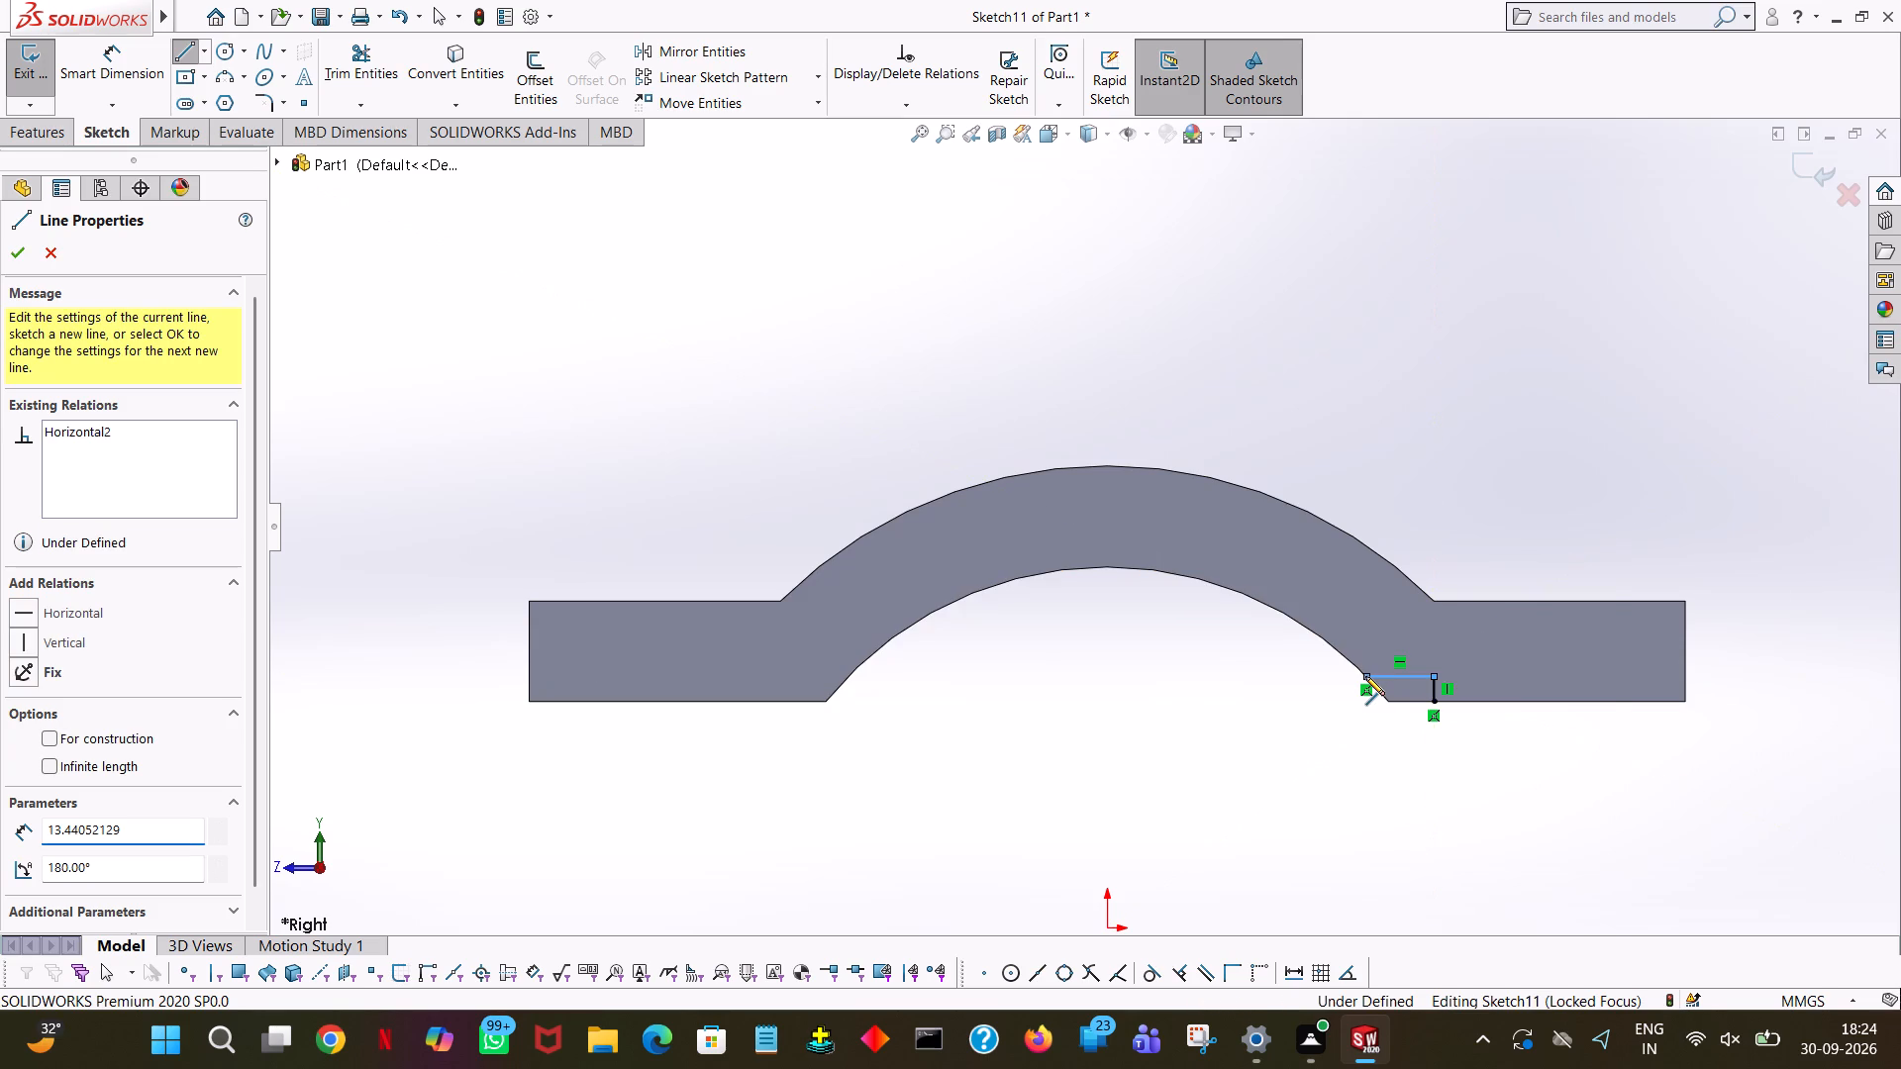
left_click(1429, 691)
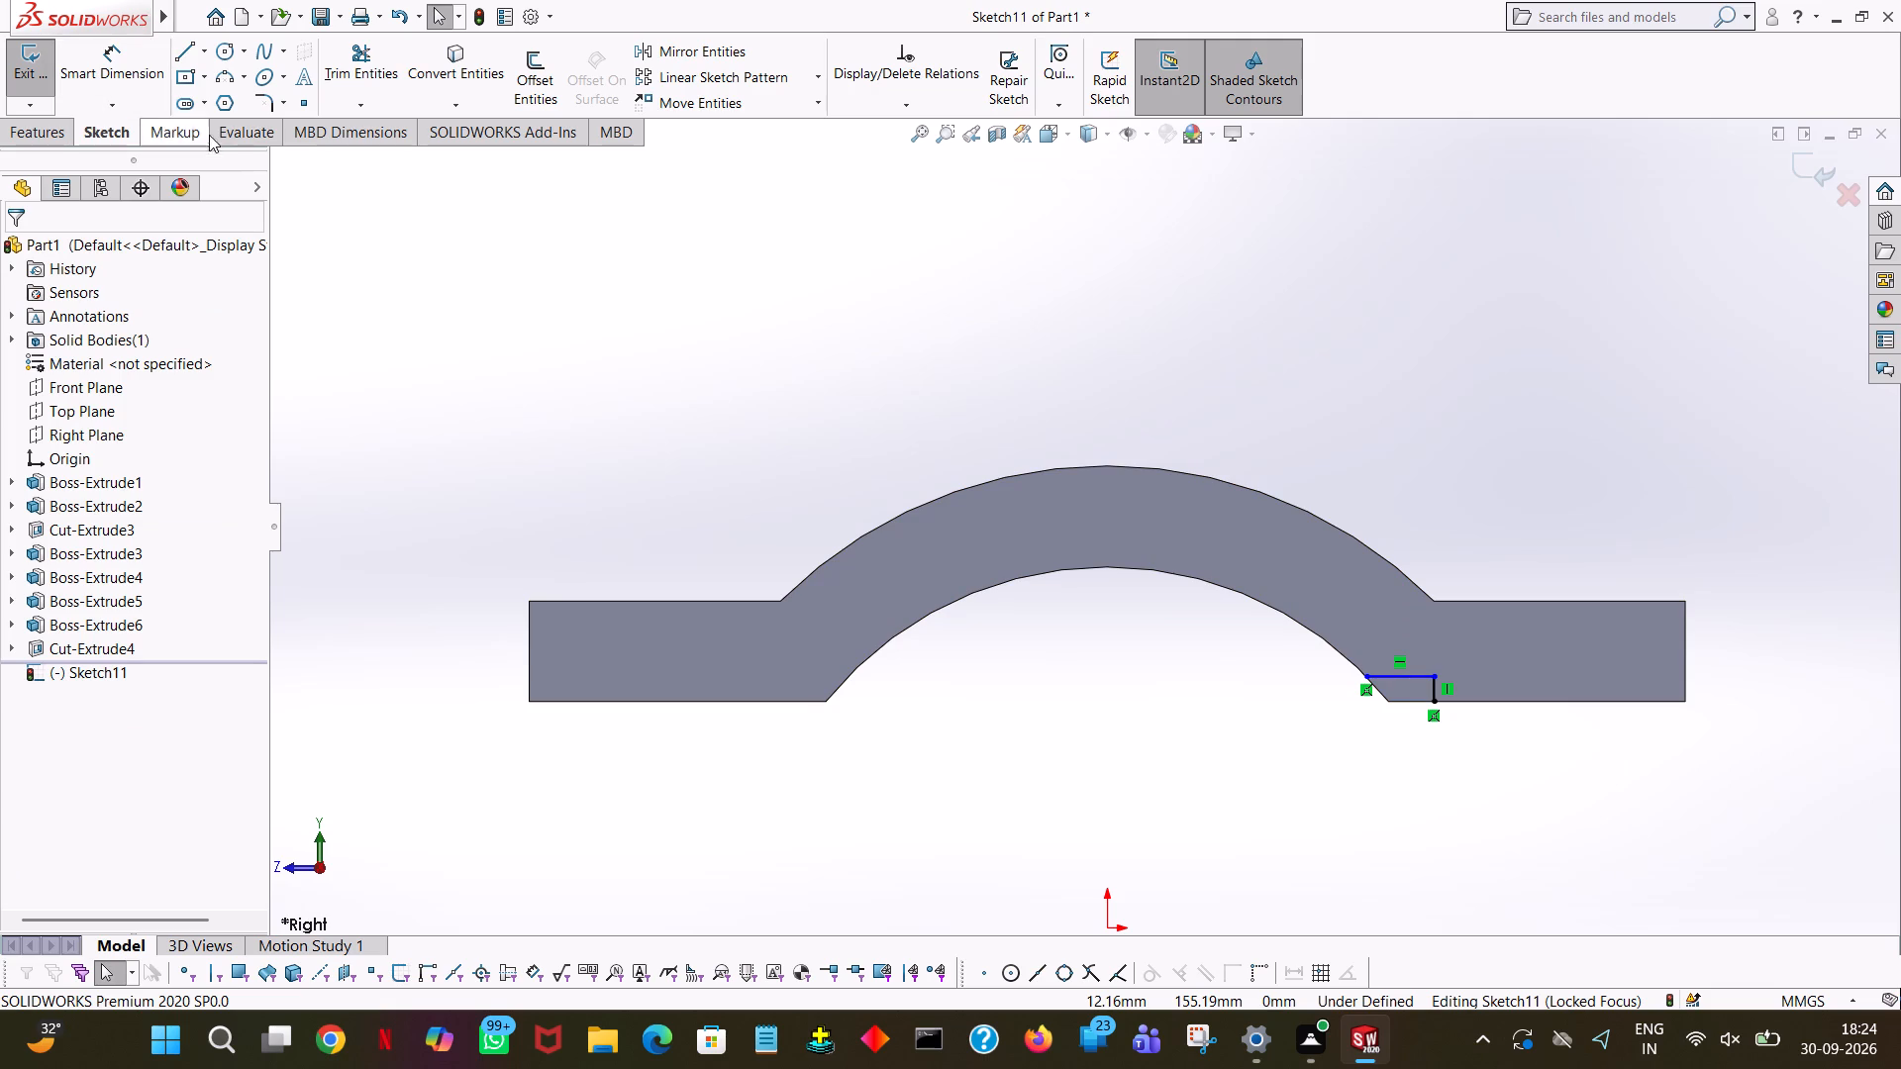
Draw a three-point arc of about 71.9 mm radius along the inner curve, from the horizontal line's end to the lower corner.
left_click(220, 61)
left_click(222, 79)
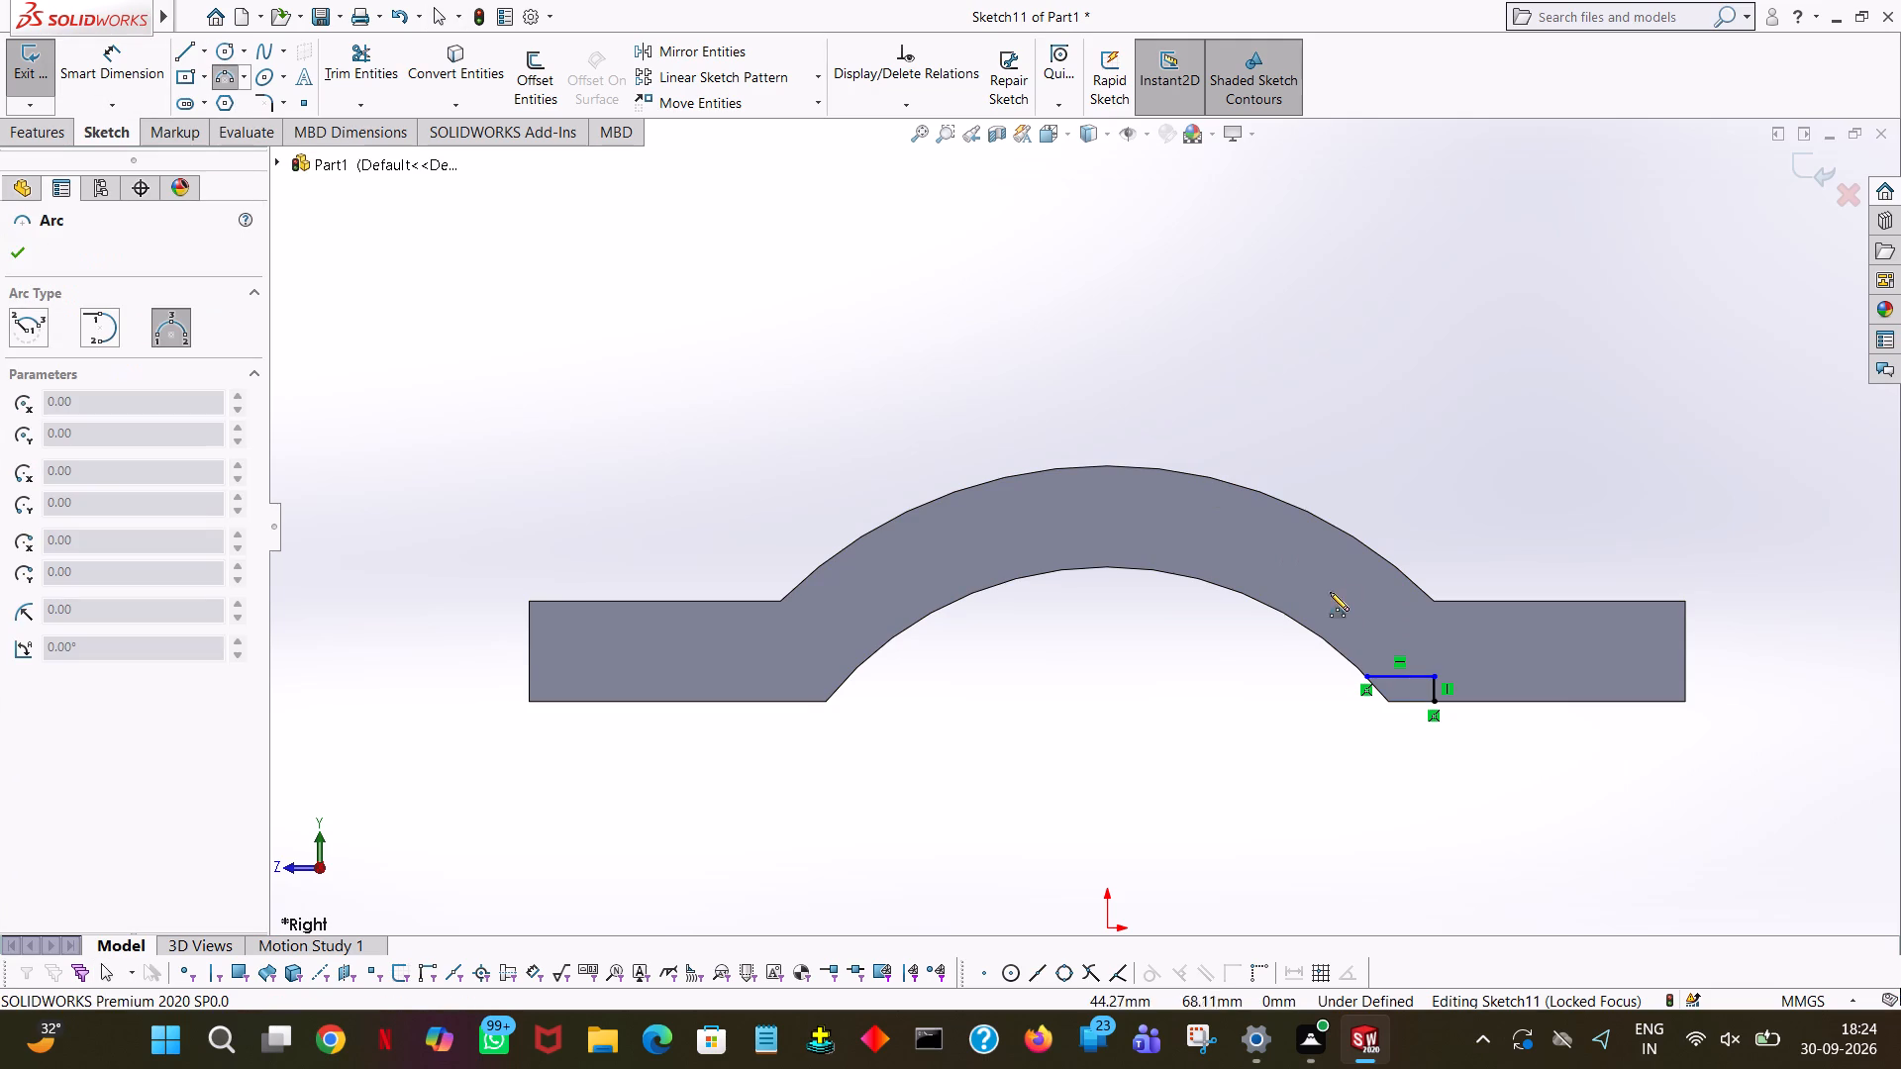
left_click(1366, 678)
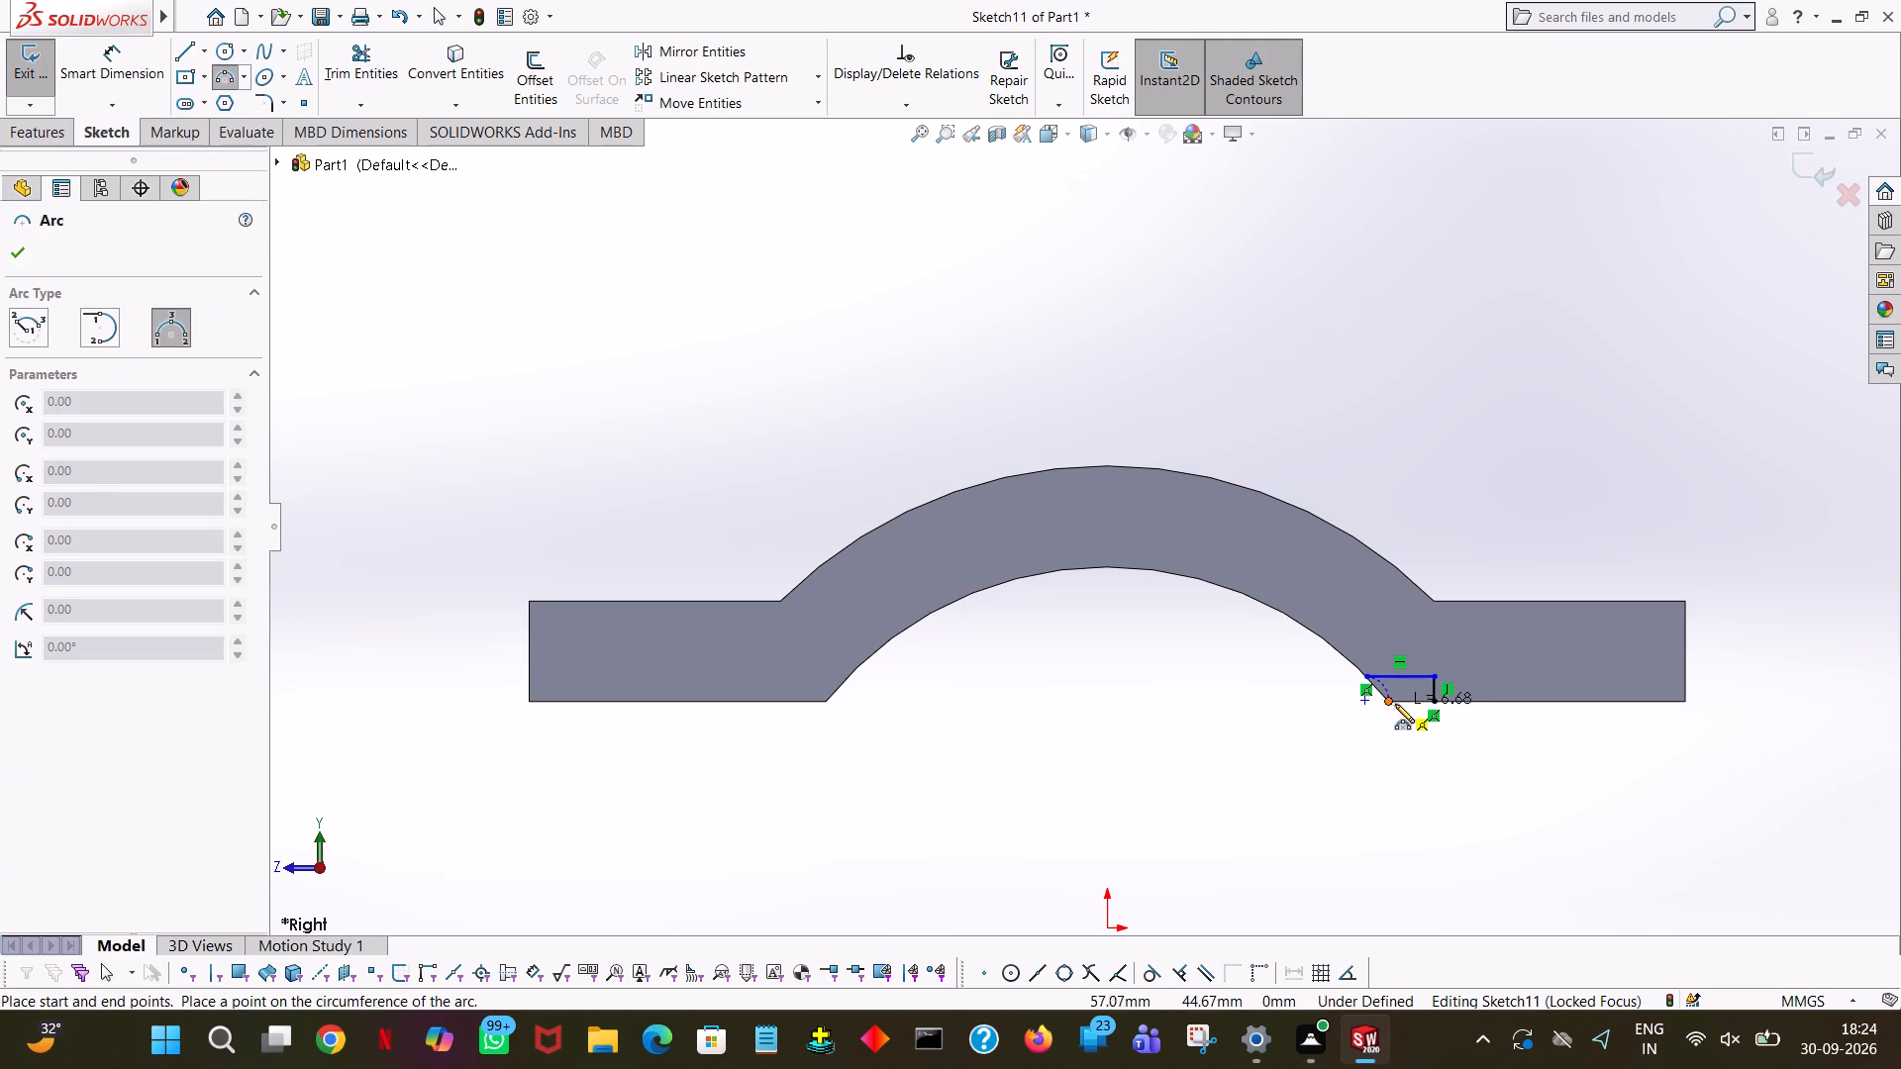
left_click(1388, 703)
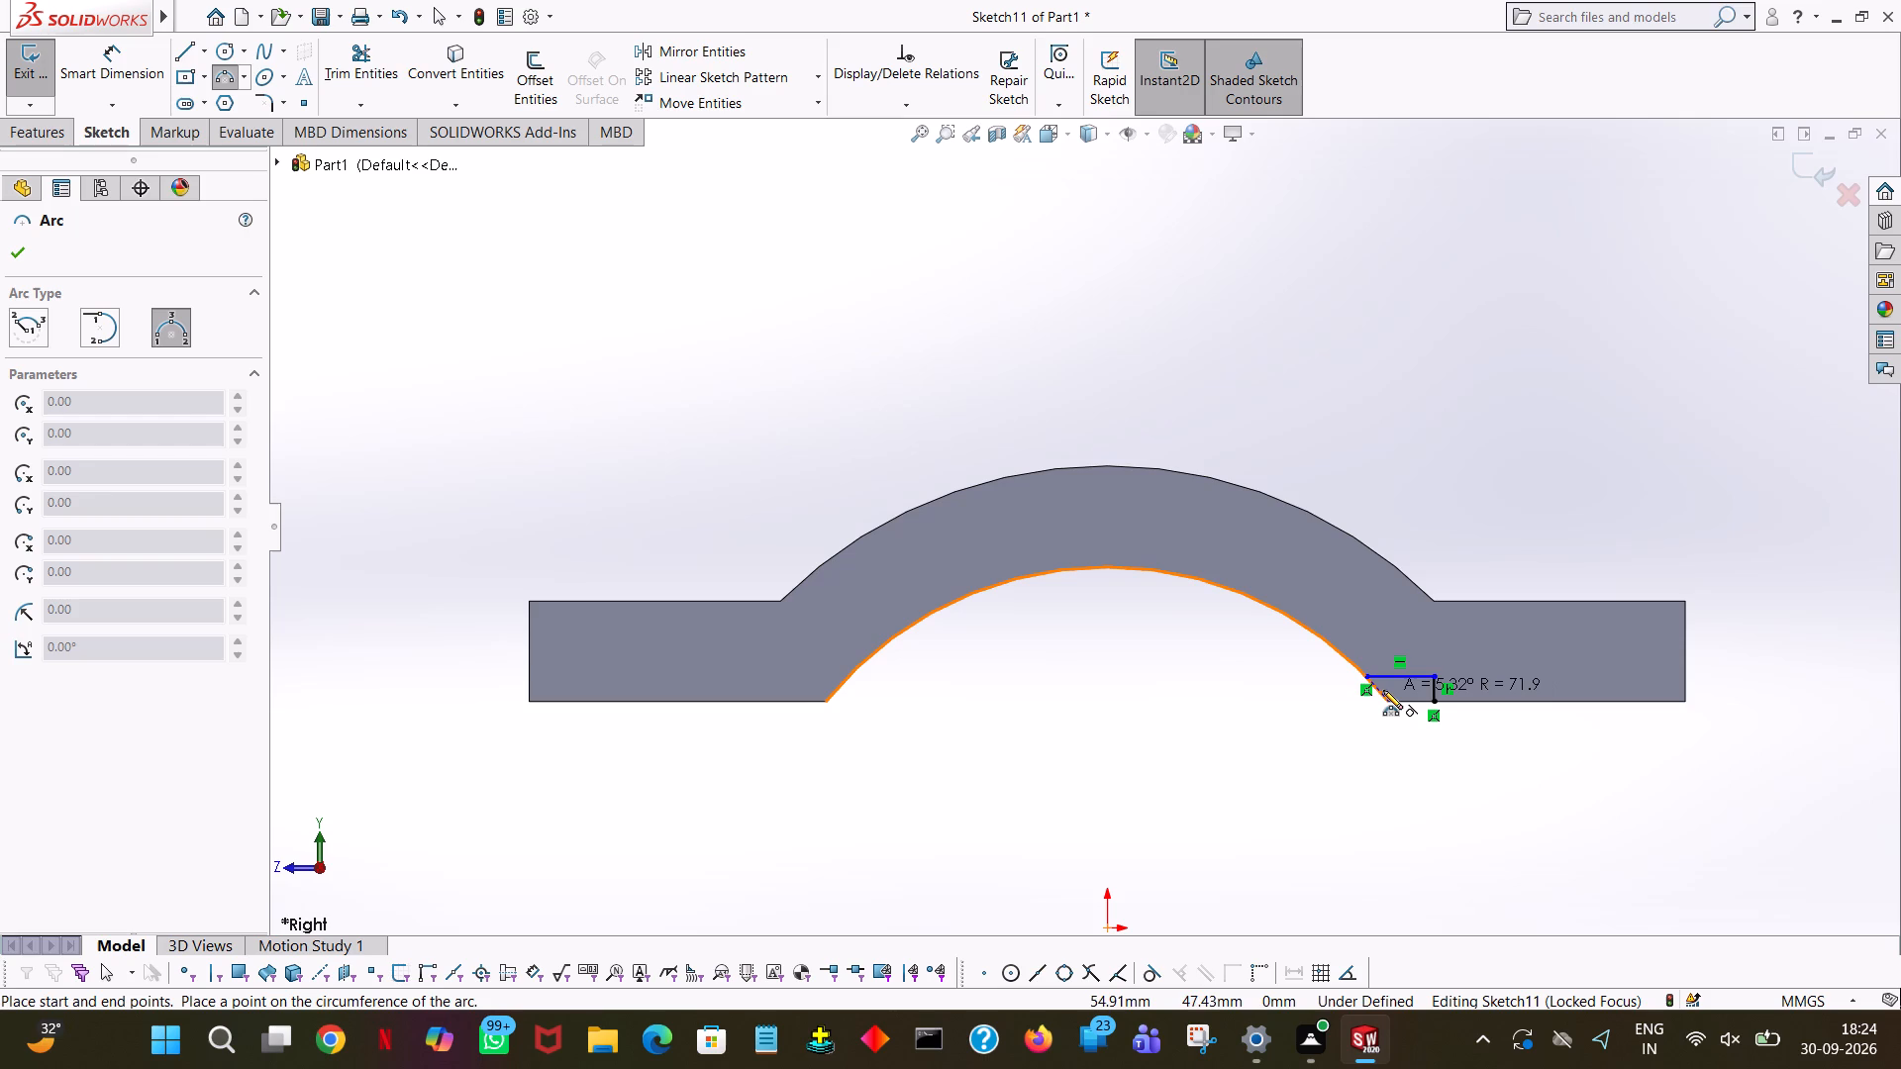
left_click(1379, 693)
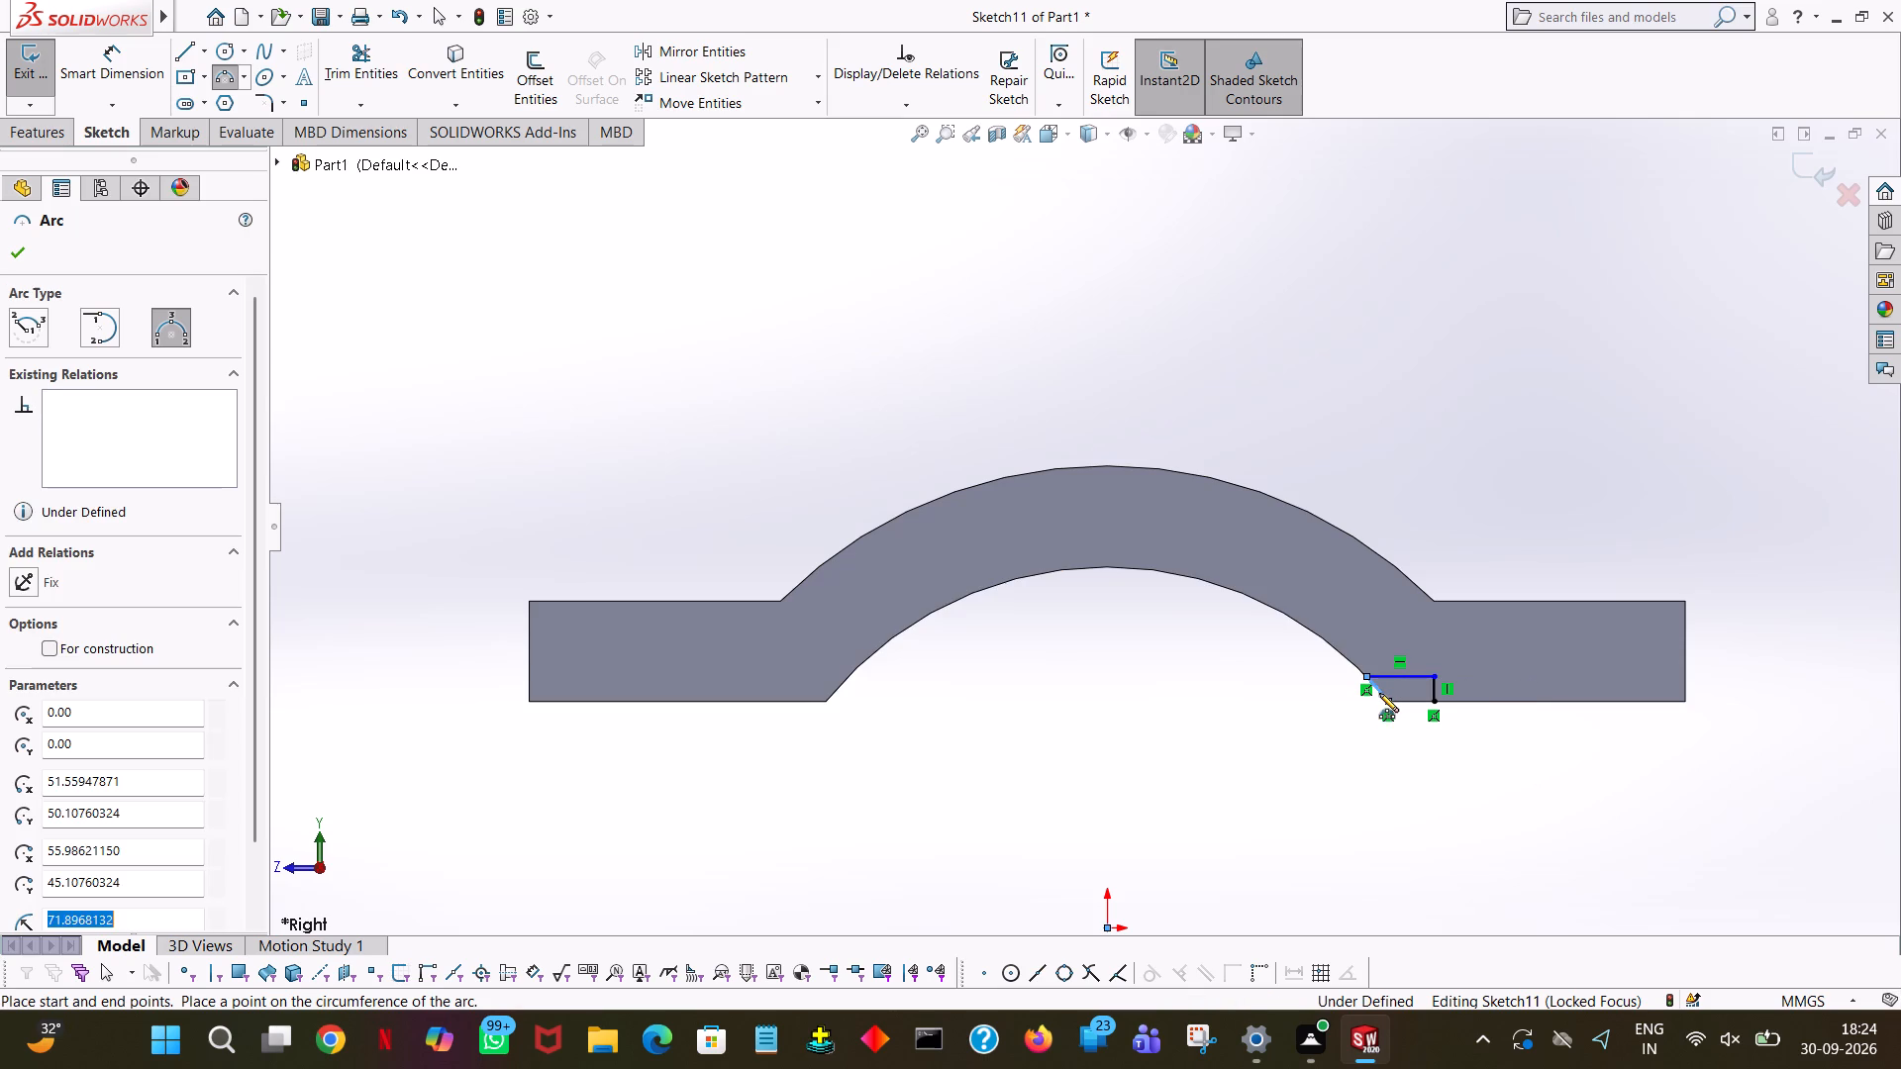
right_click(1379, 693)
left_click(1412, 705)
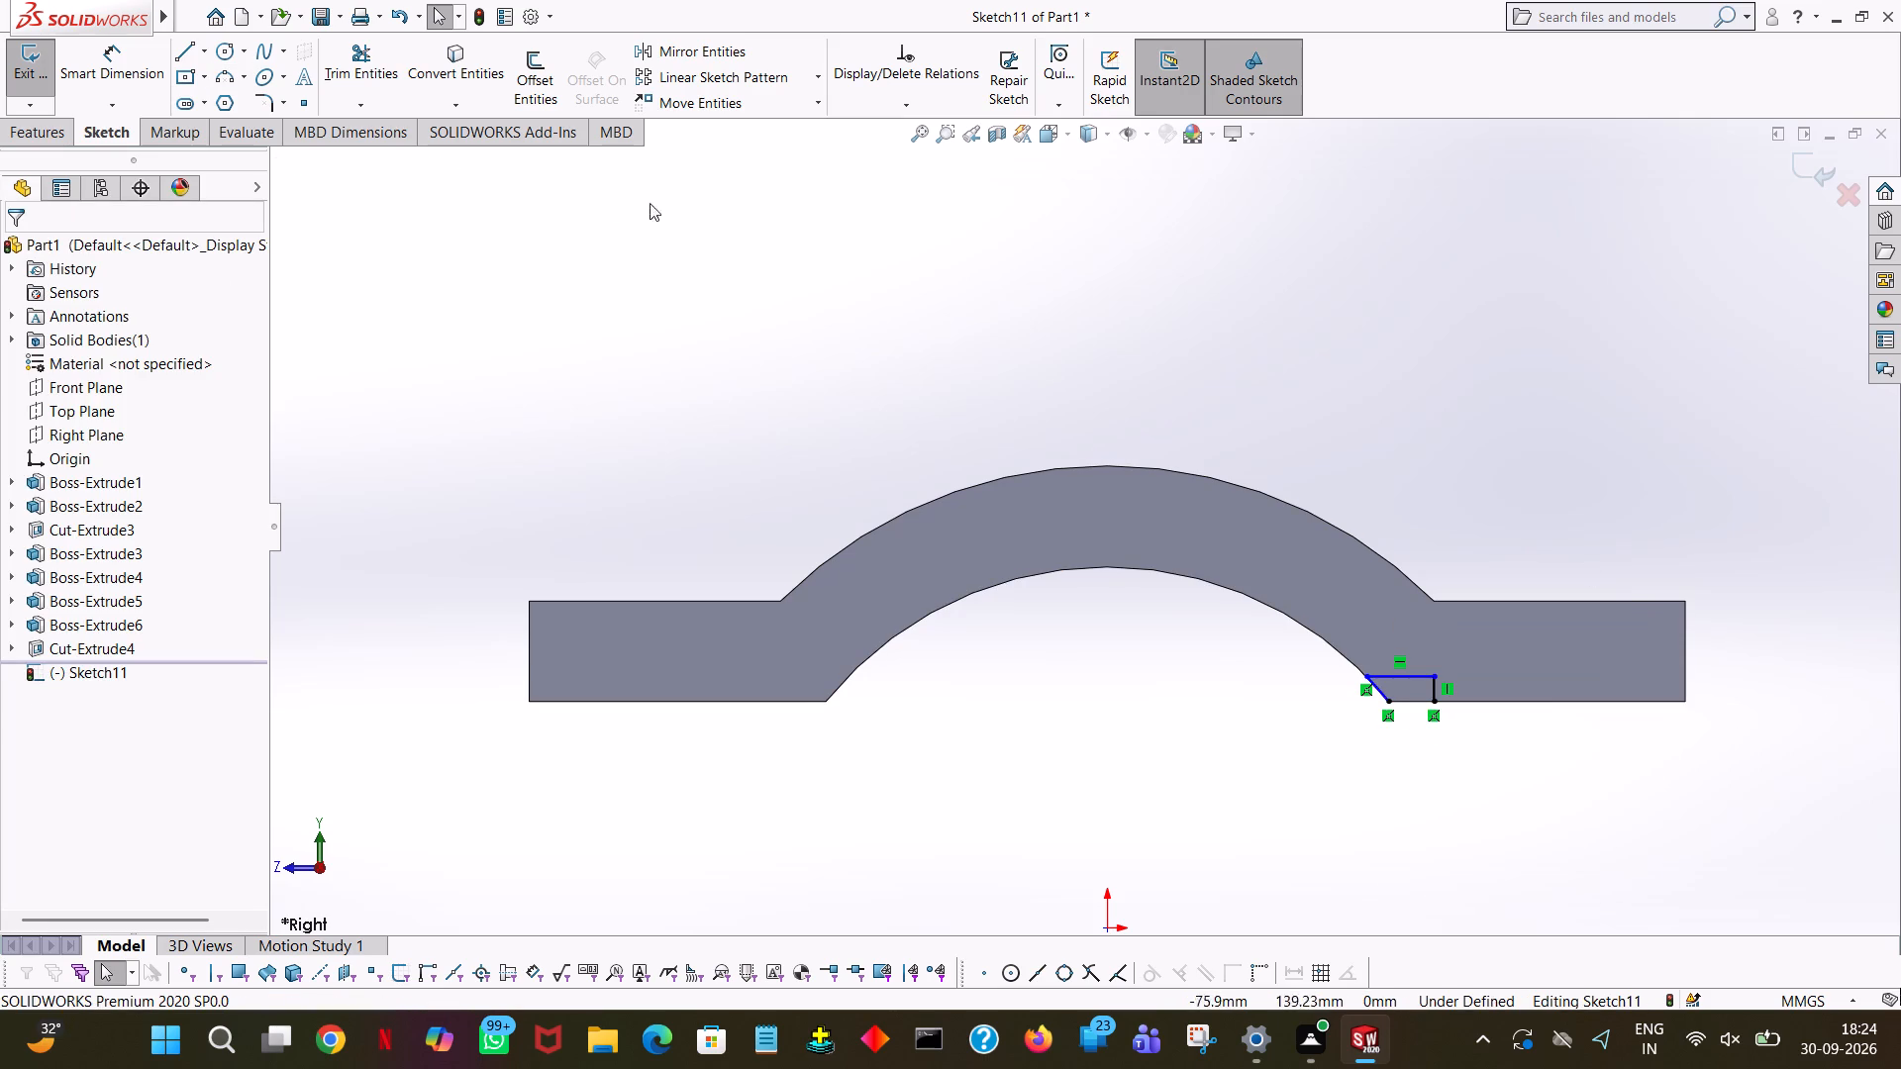
Close the profile with a horizontal line about 9 mm long on the flange's bottom edge, from the arc's end to the vertical line.
left_click(170, 49)
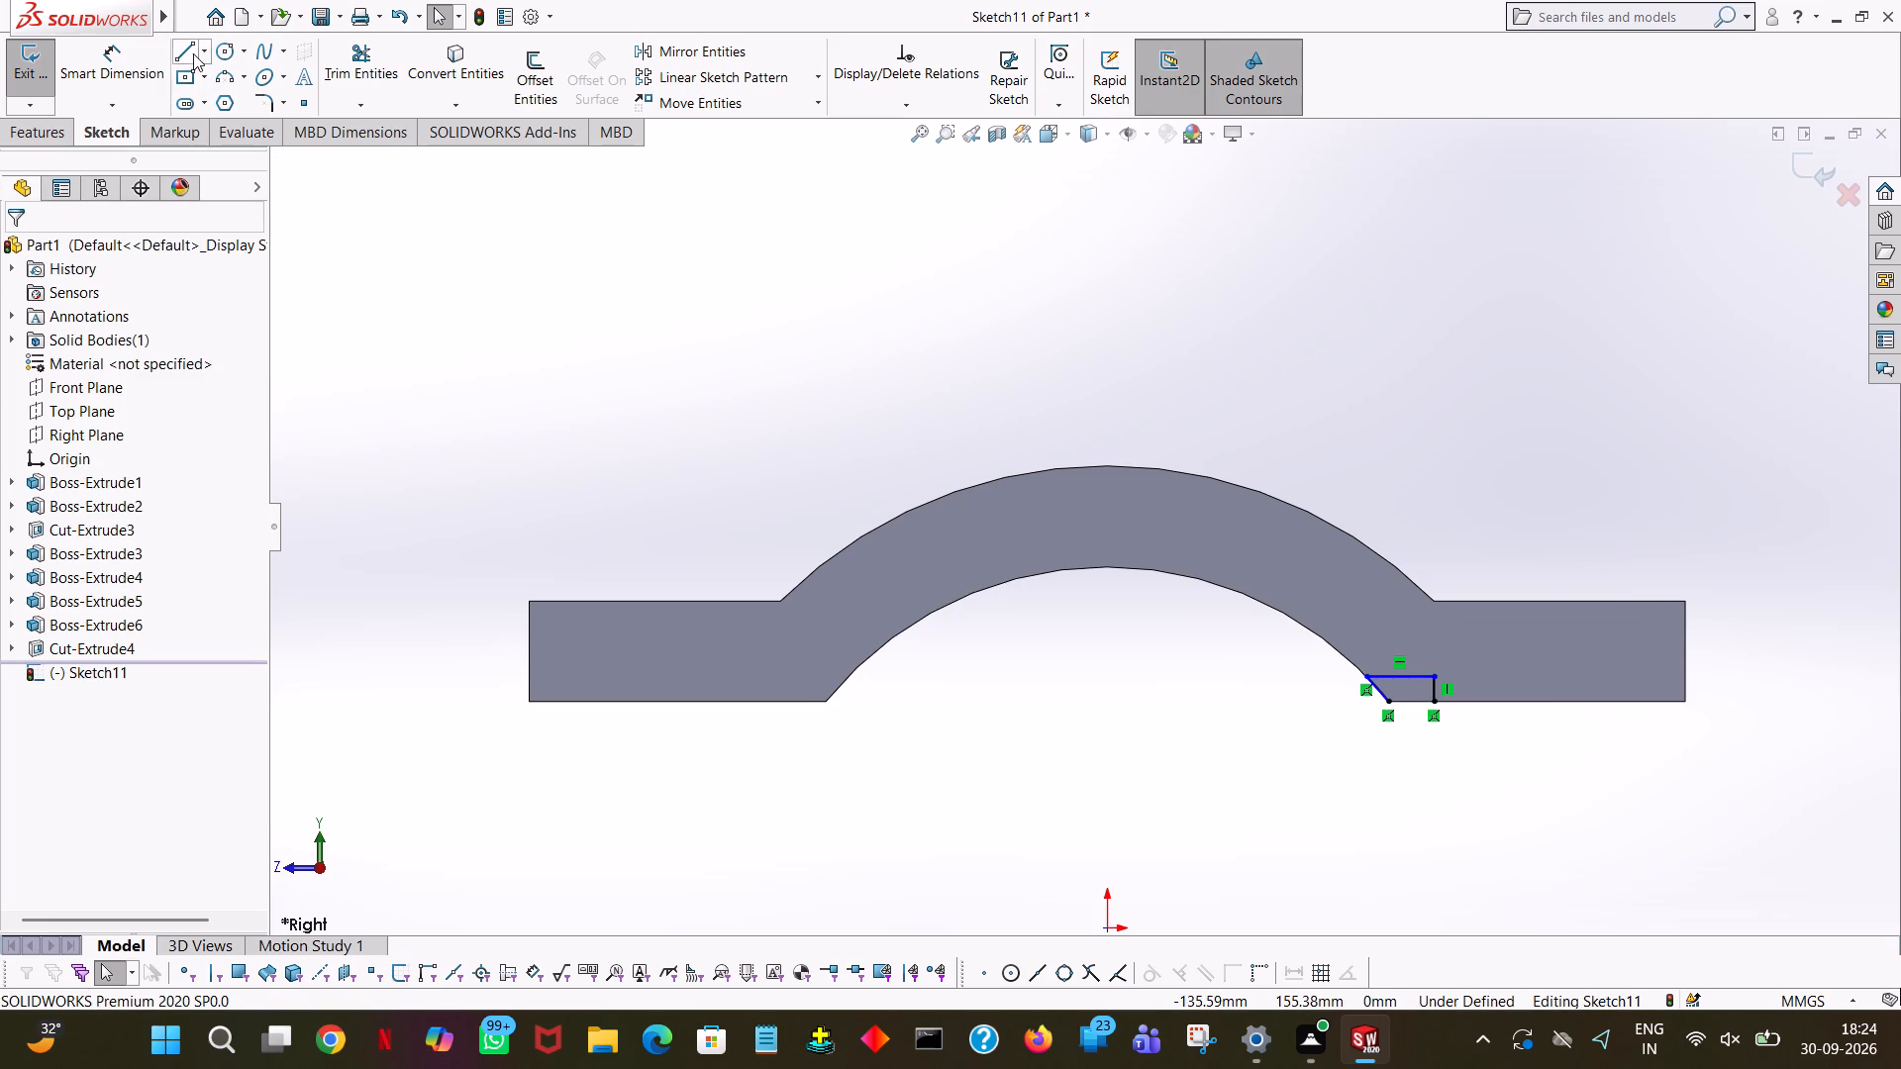
left_click(193, 53)
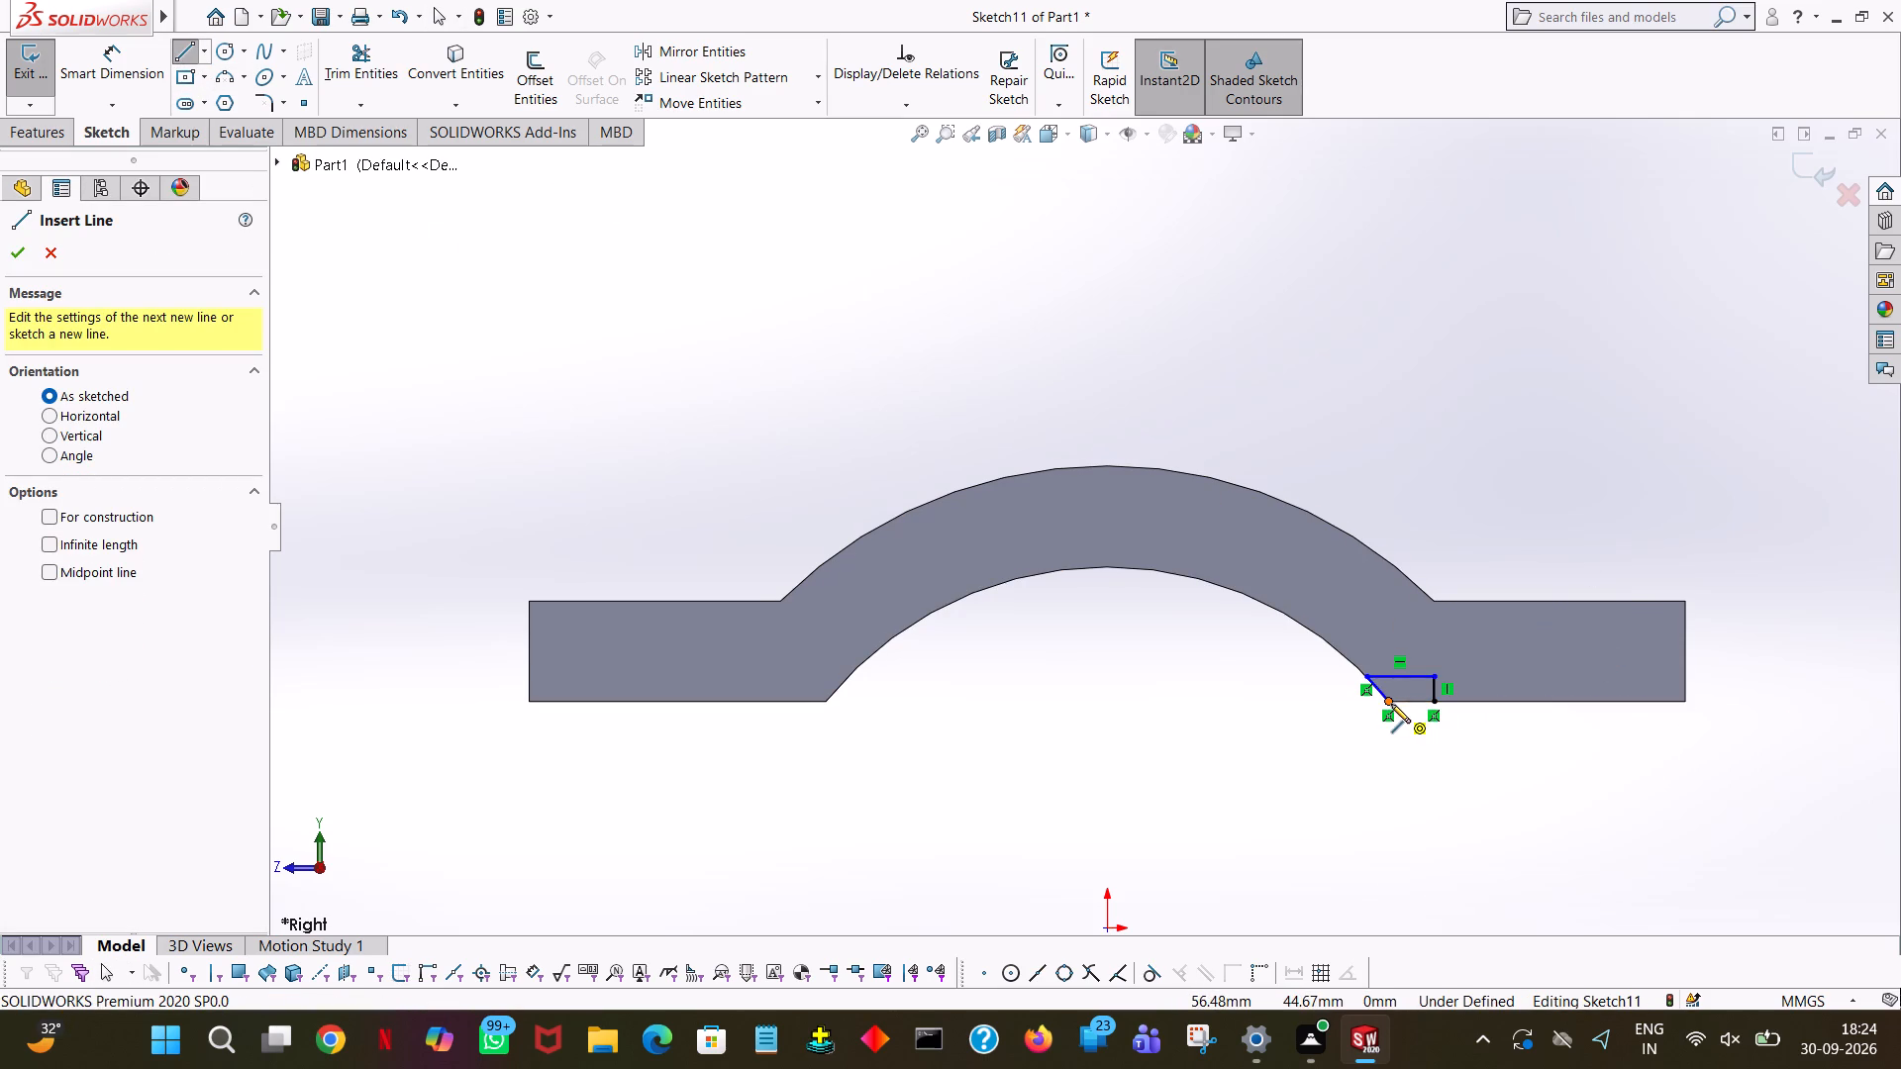
left_click(1391, 704)
left_click(1430, 703)
right_click(1430, 703)
left_click(1470, 725)
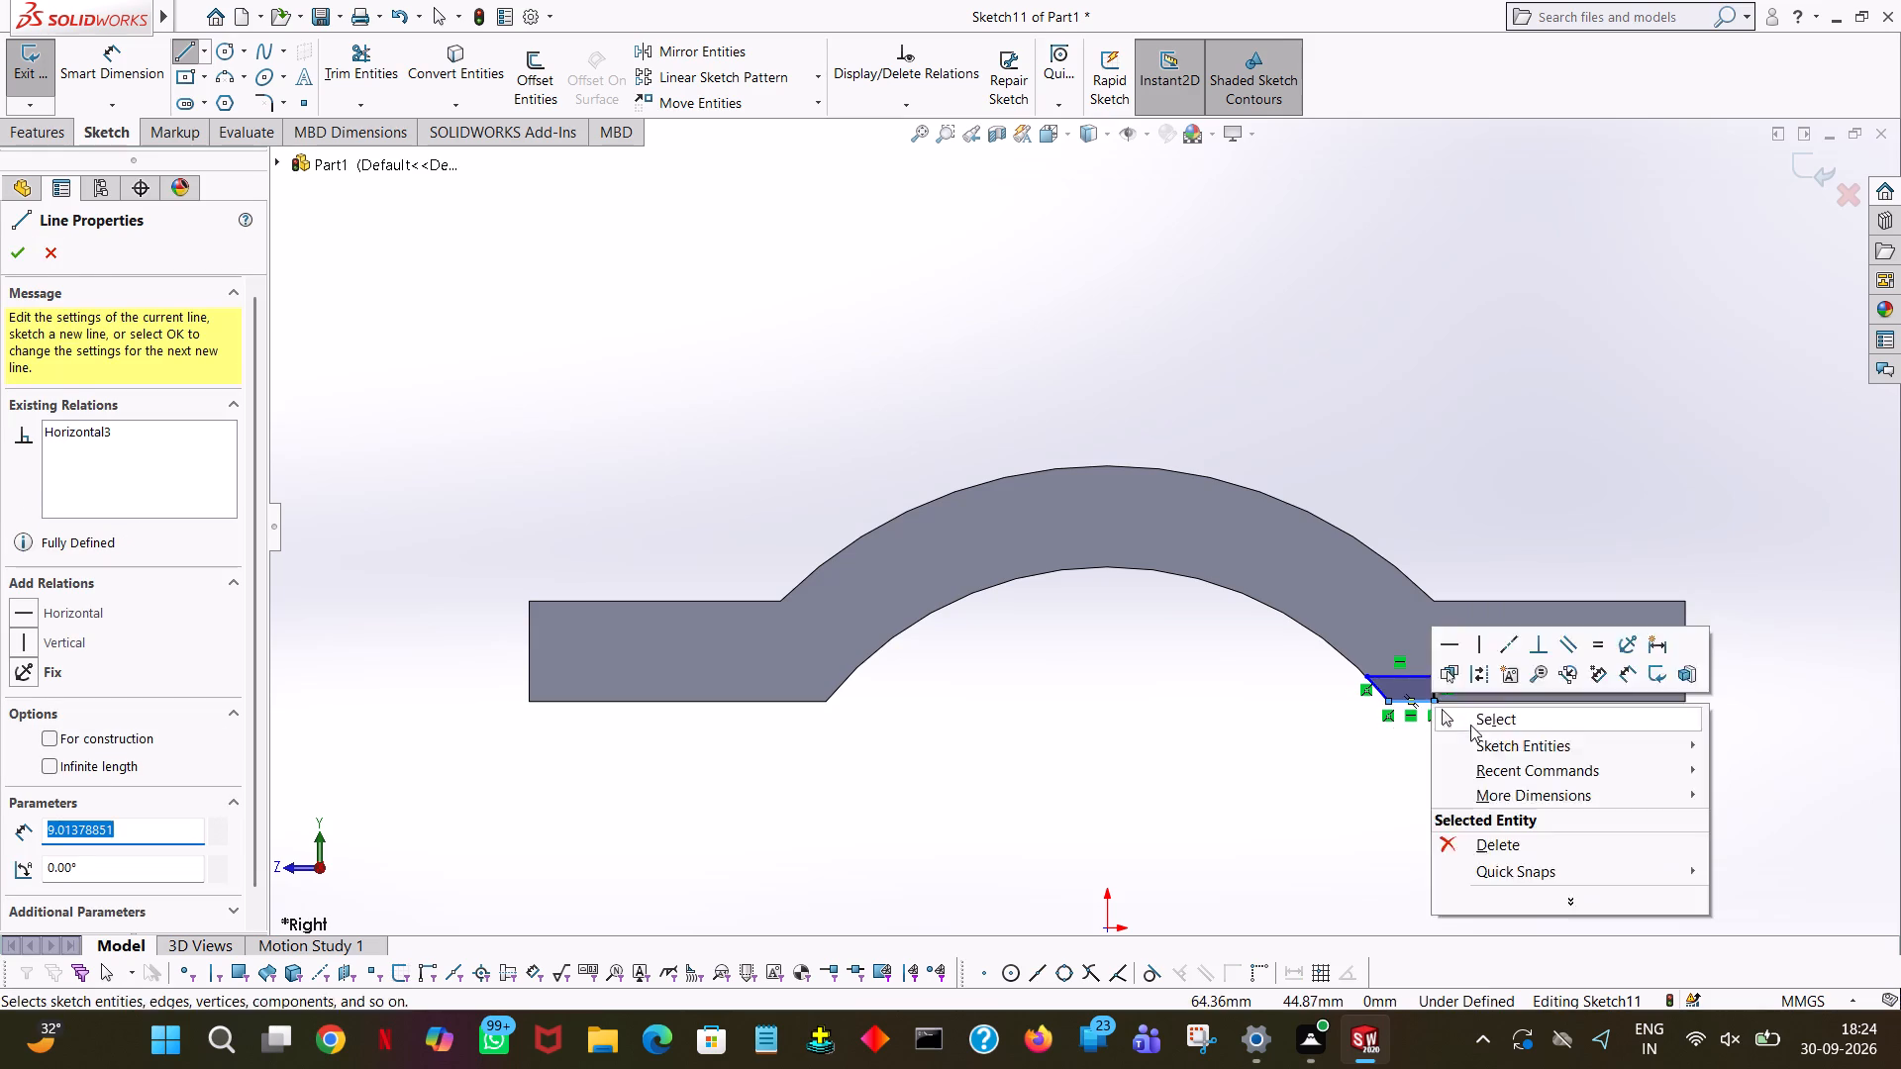
left_click(1506, 330)
Boss-extrude the closed profile 75 mm in the reversed direction, across the gap between the arch and the recessed flange.
middle_click_drag(1506, 330, 1550, 852)
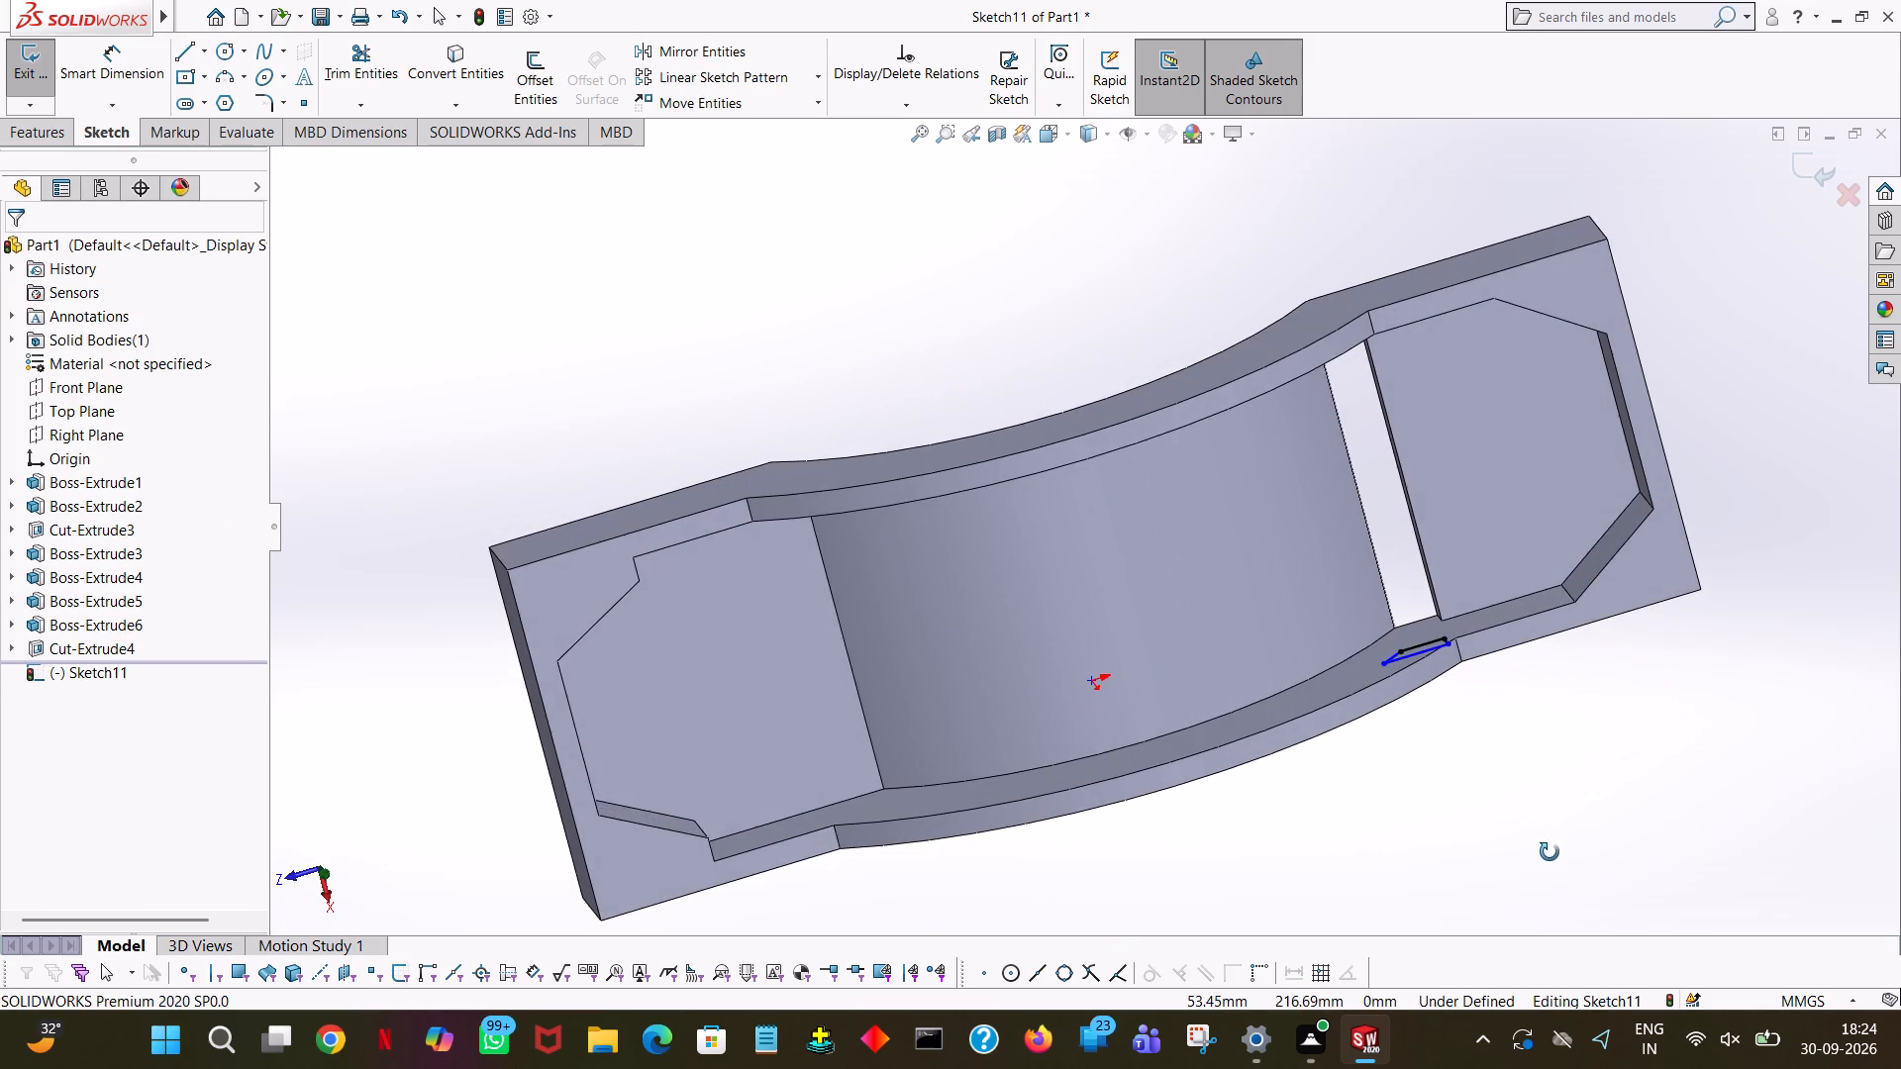
middle_click_drag(1550, 852, 1494, 682)
left_click(42, 133)
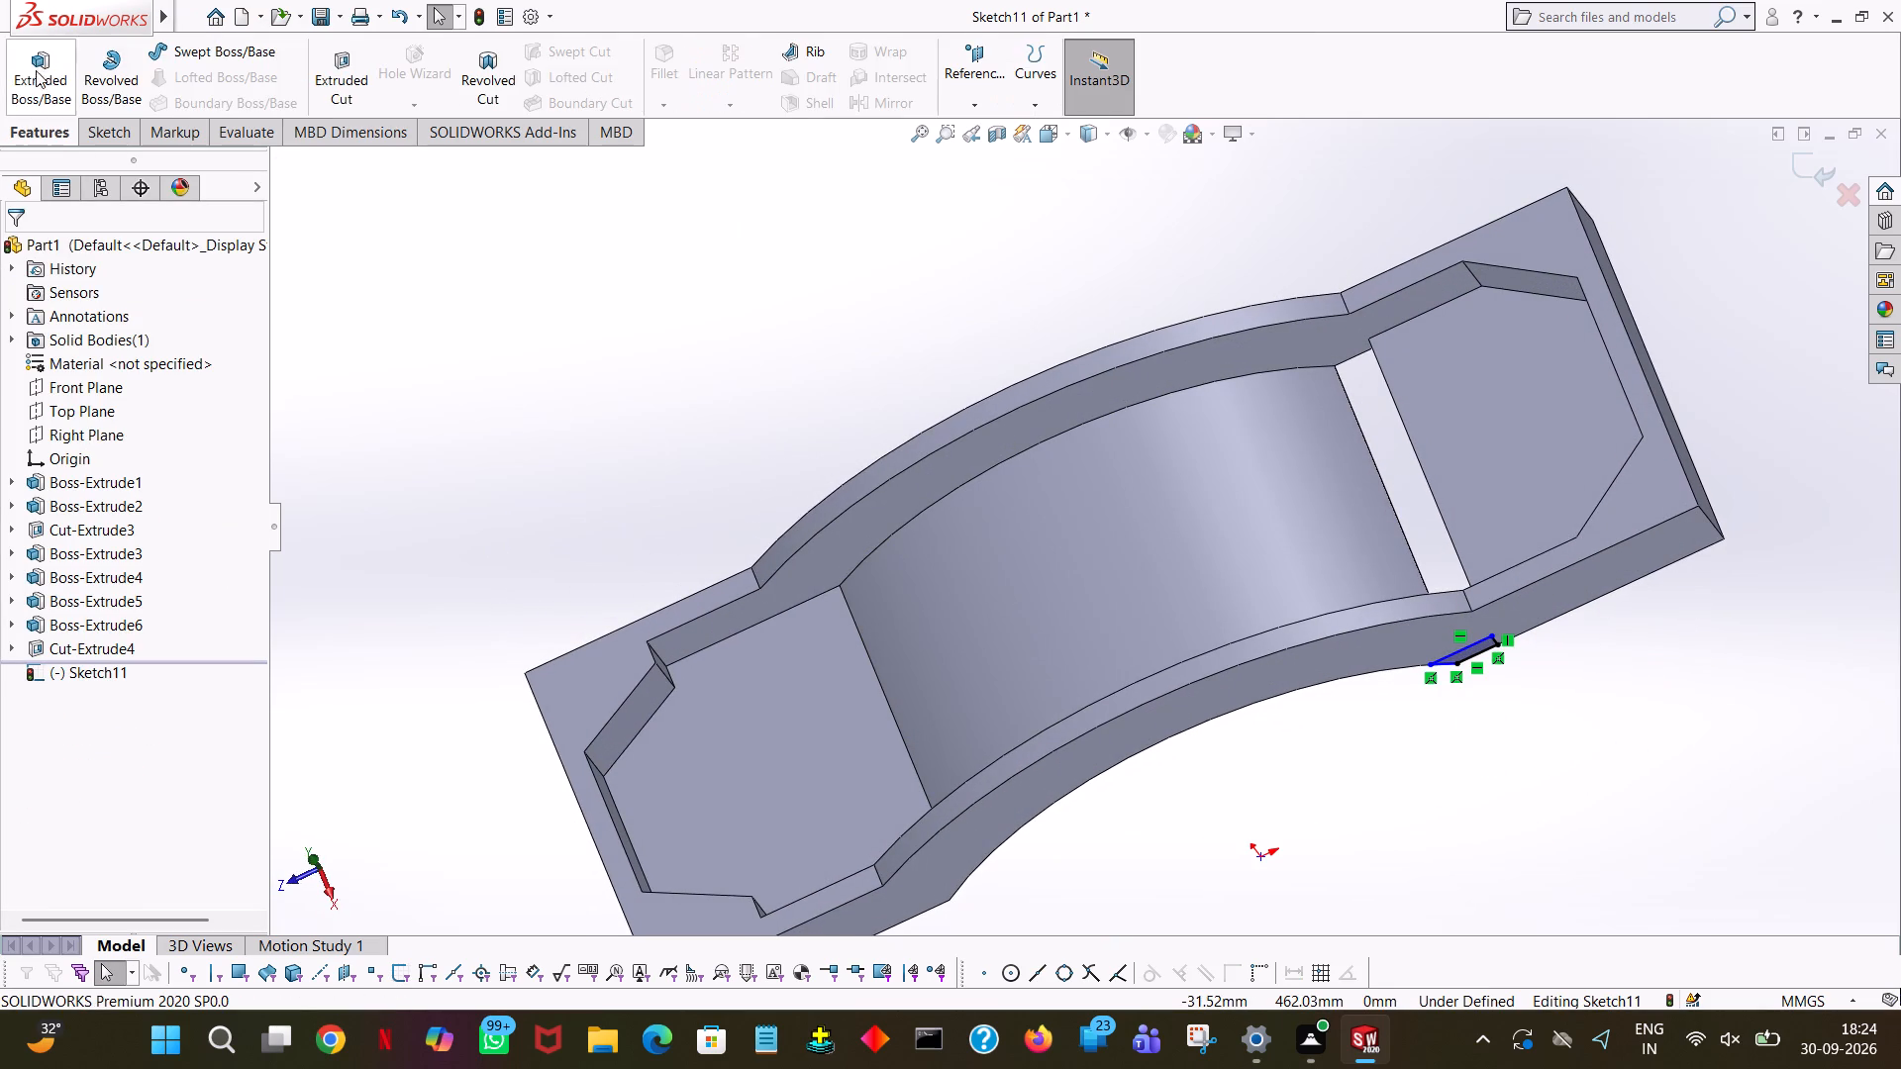
left_click(36, 68)
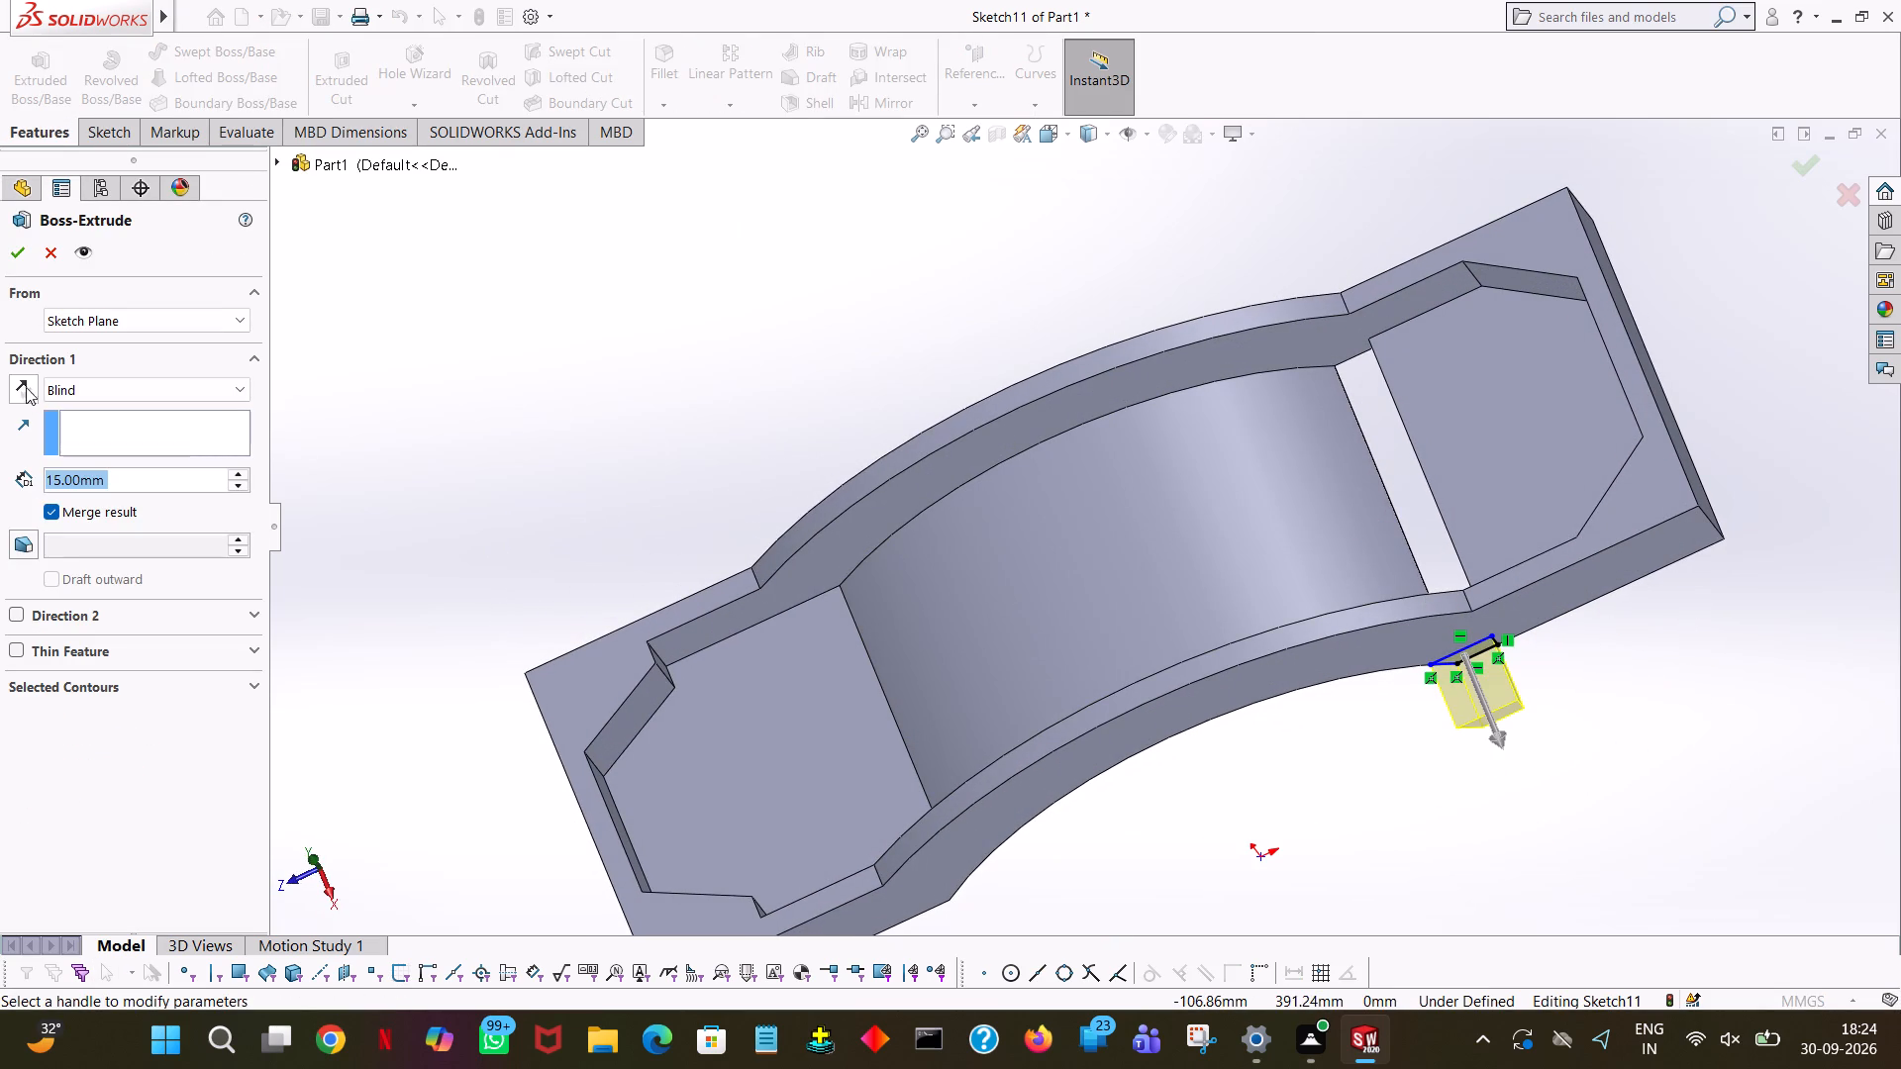
left_click(23, 383)
triple_click(230, 475)
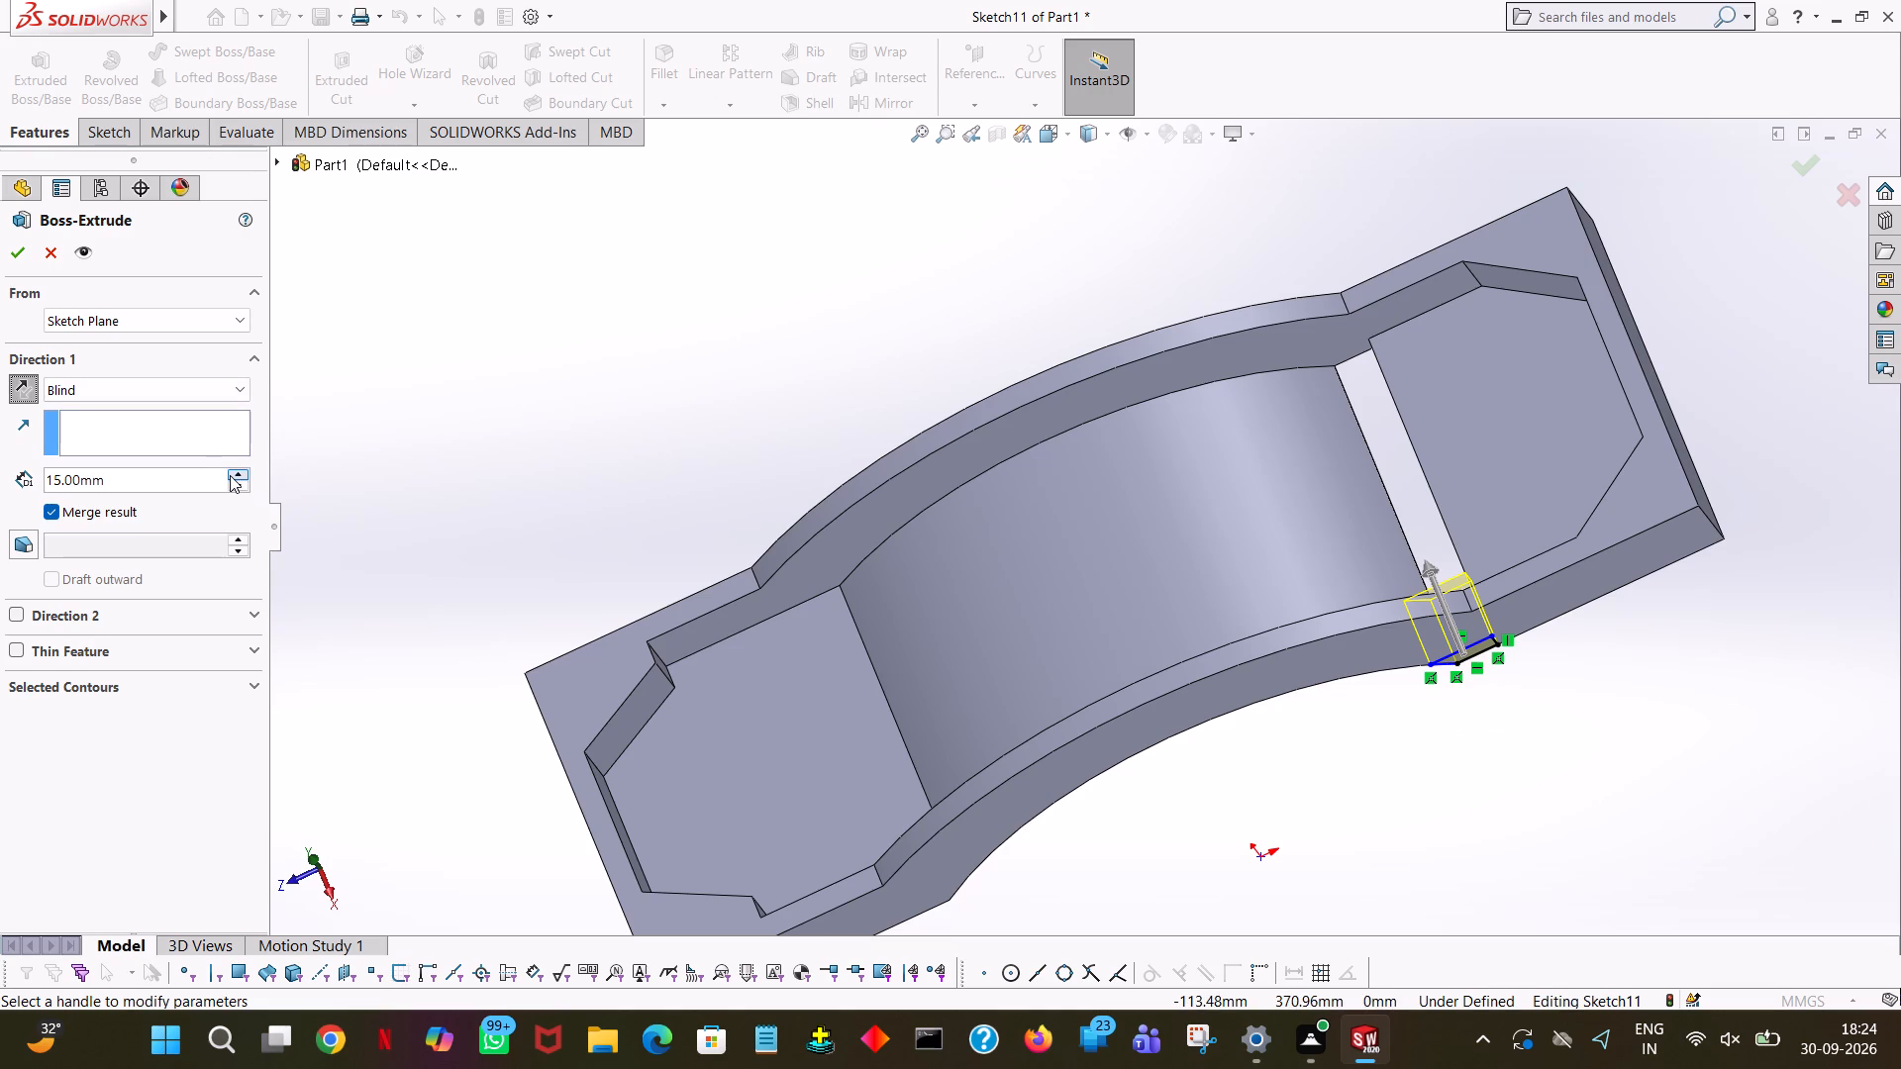
triple_click(230, 475)
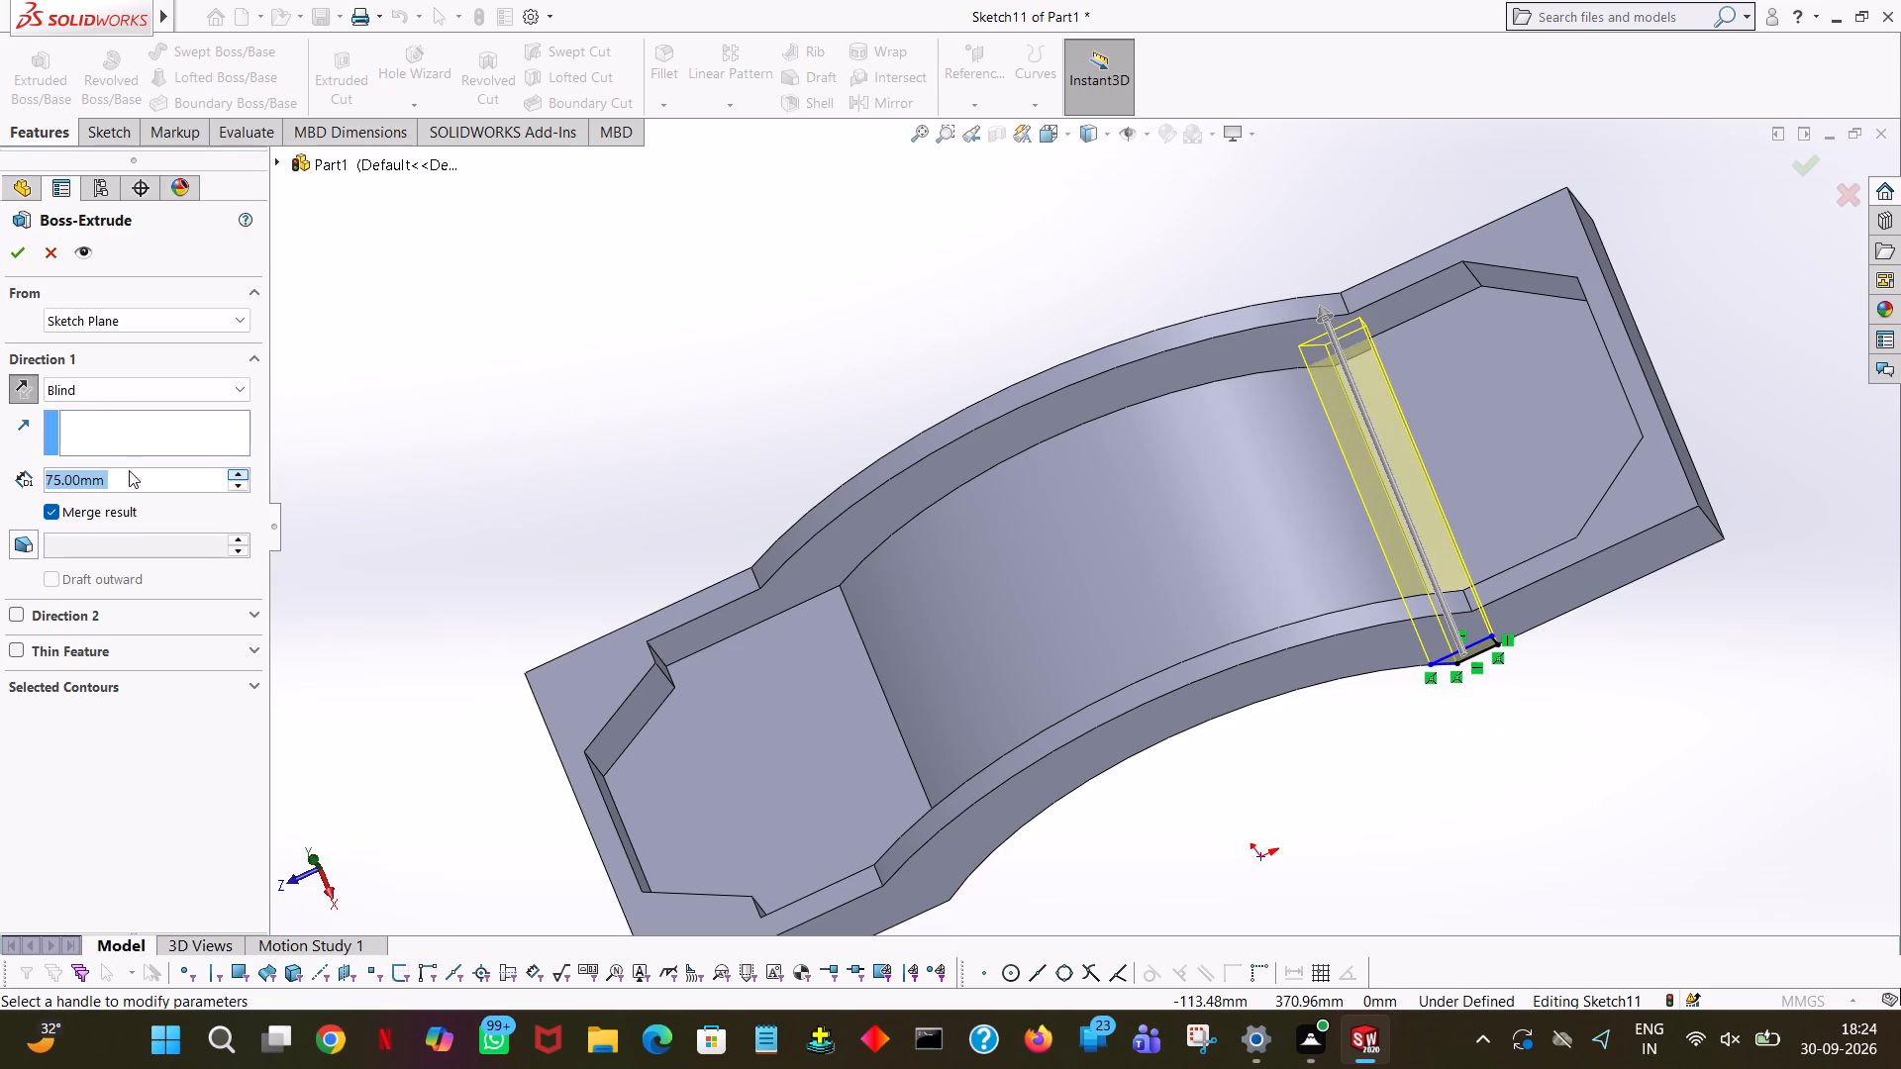
left_click(27, 262)
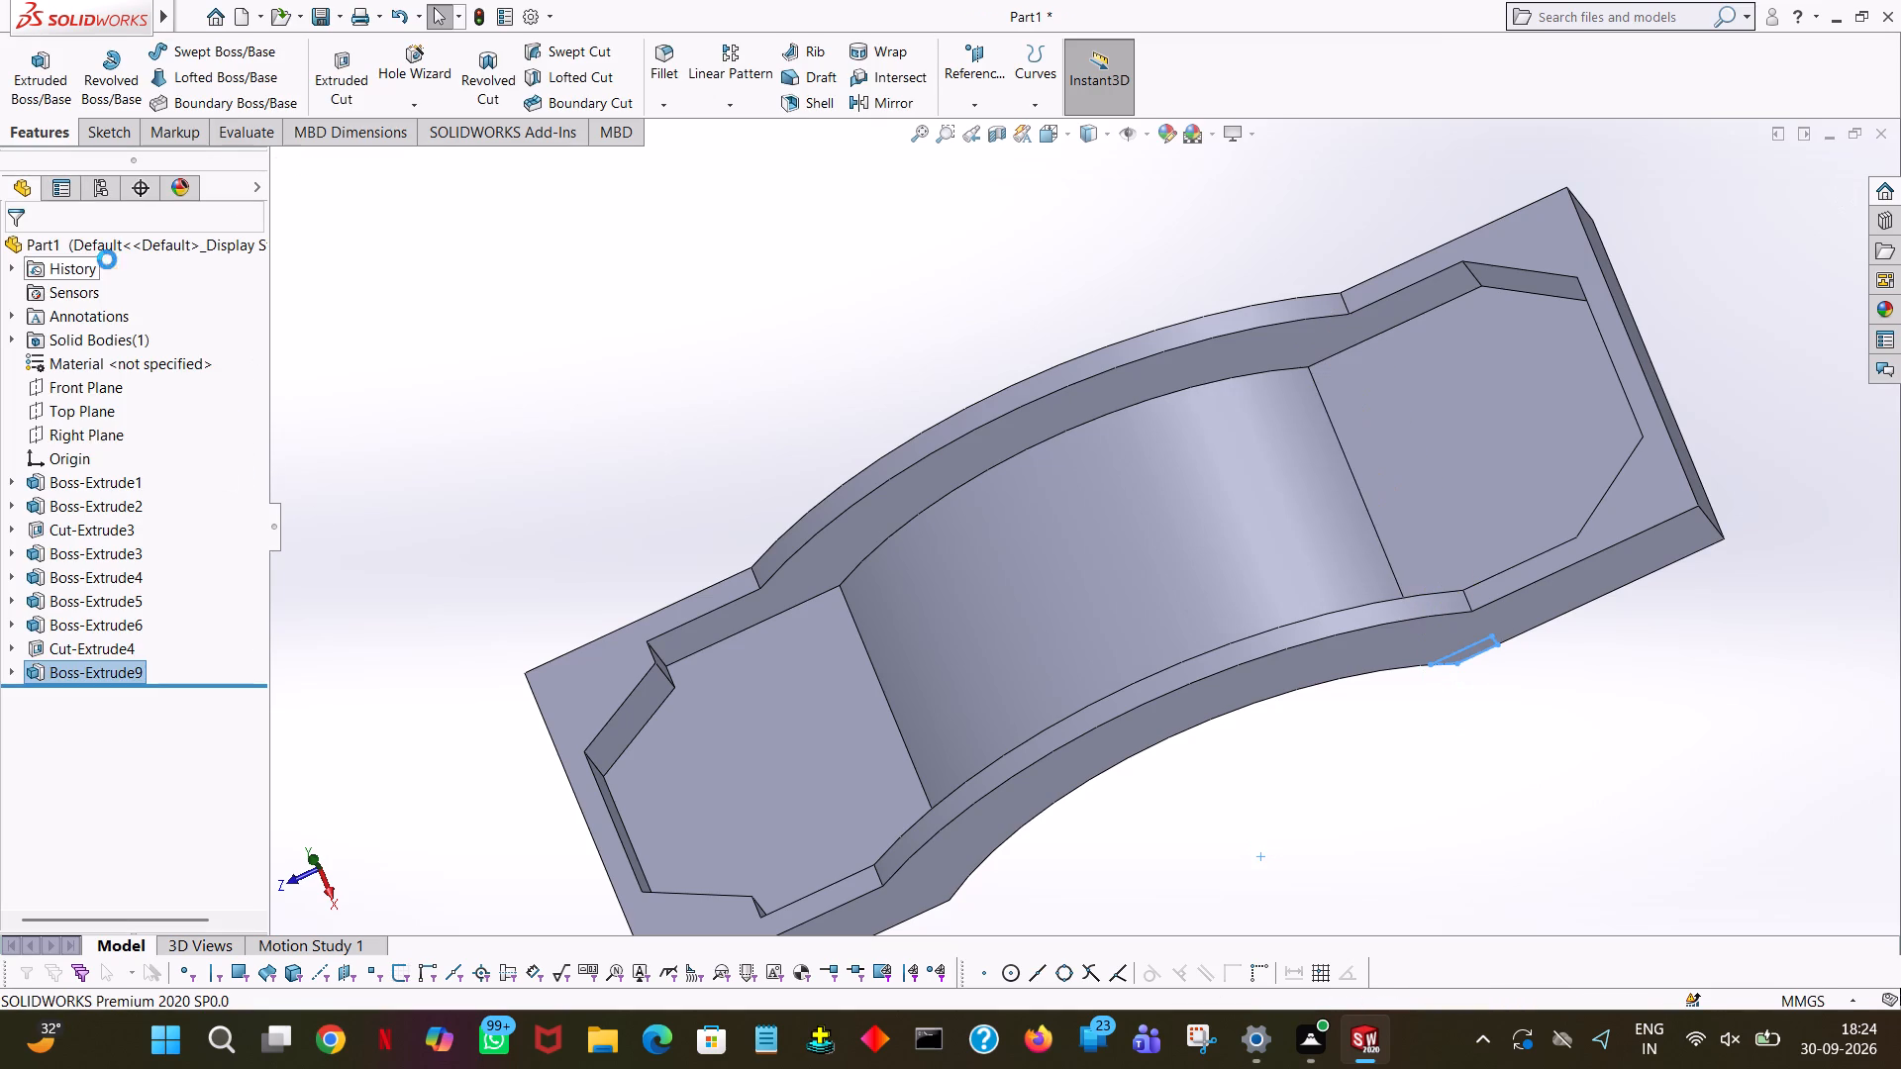
left_click(518, 218)
Start an Extruded Cut sketch on the raised rim face of the newly recessed flange and view it face-on.
middle_click_drag(645, 244, 663, 0)
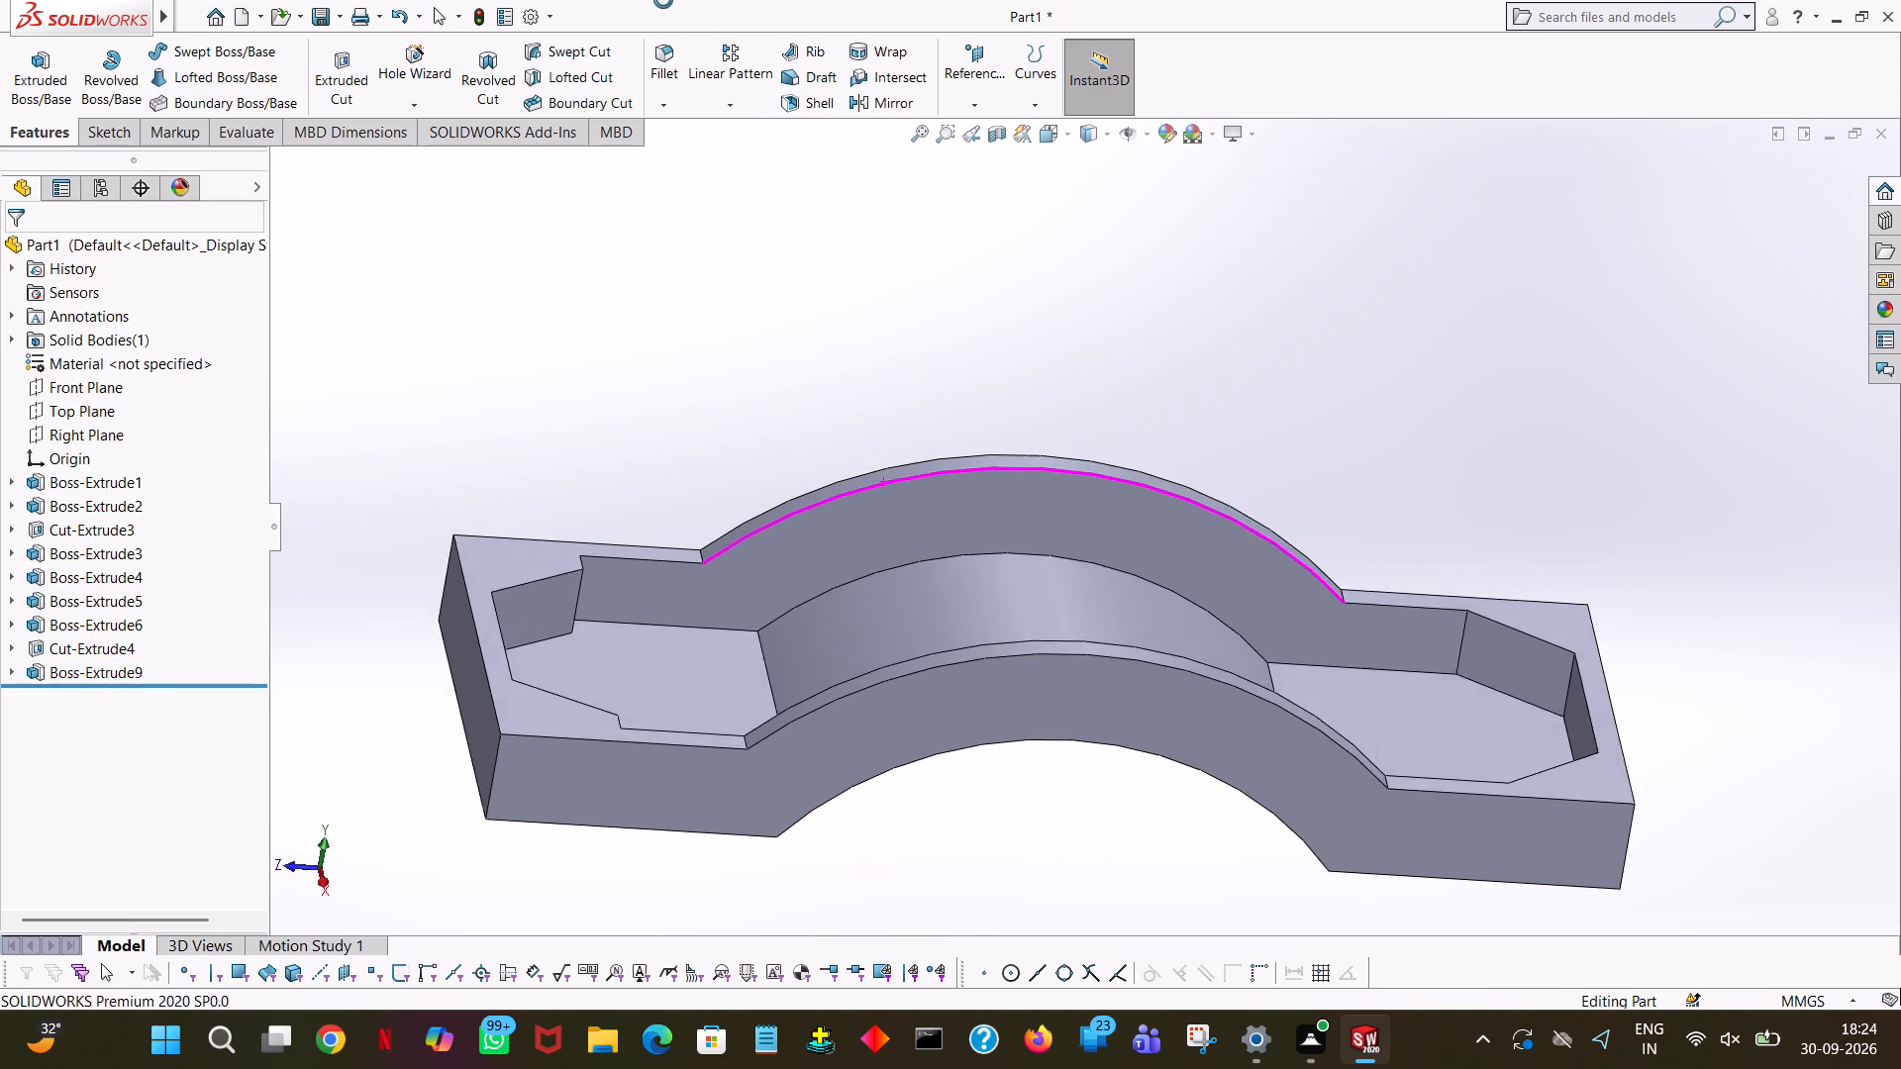
middle_click_drag(663, 0, 731, 0)
middle_click_drag(1652, 712, 1585, 415)
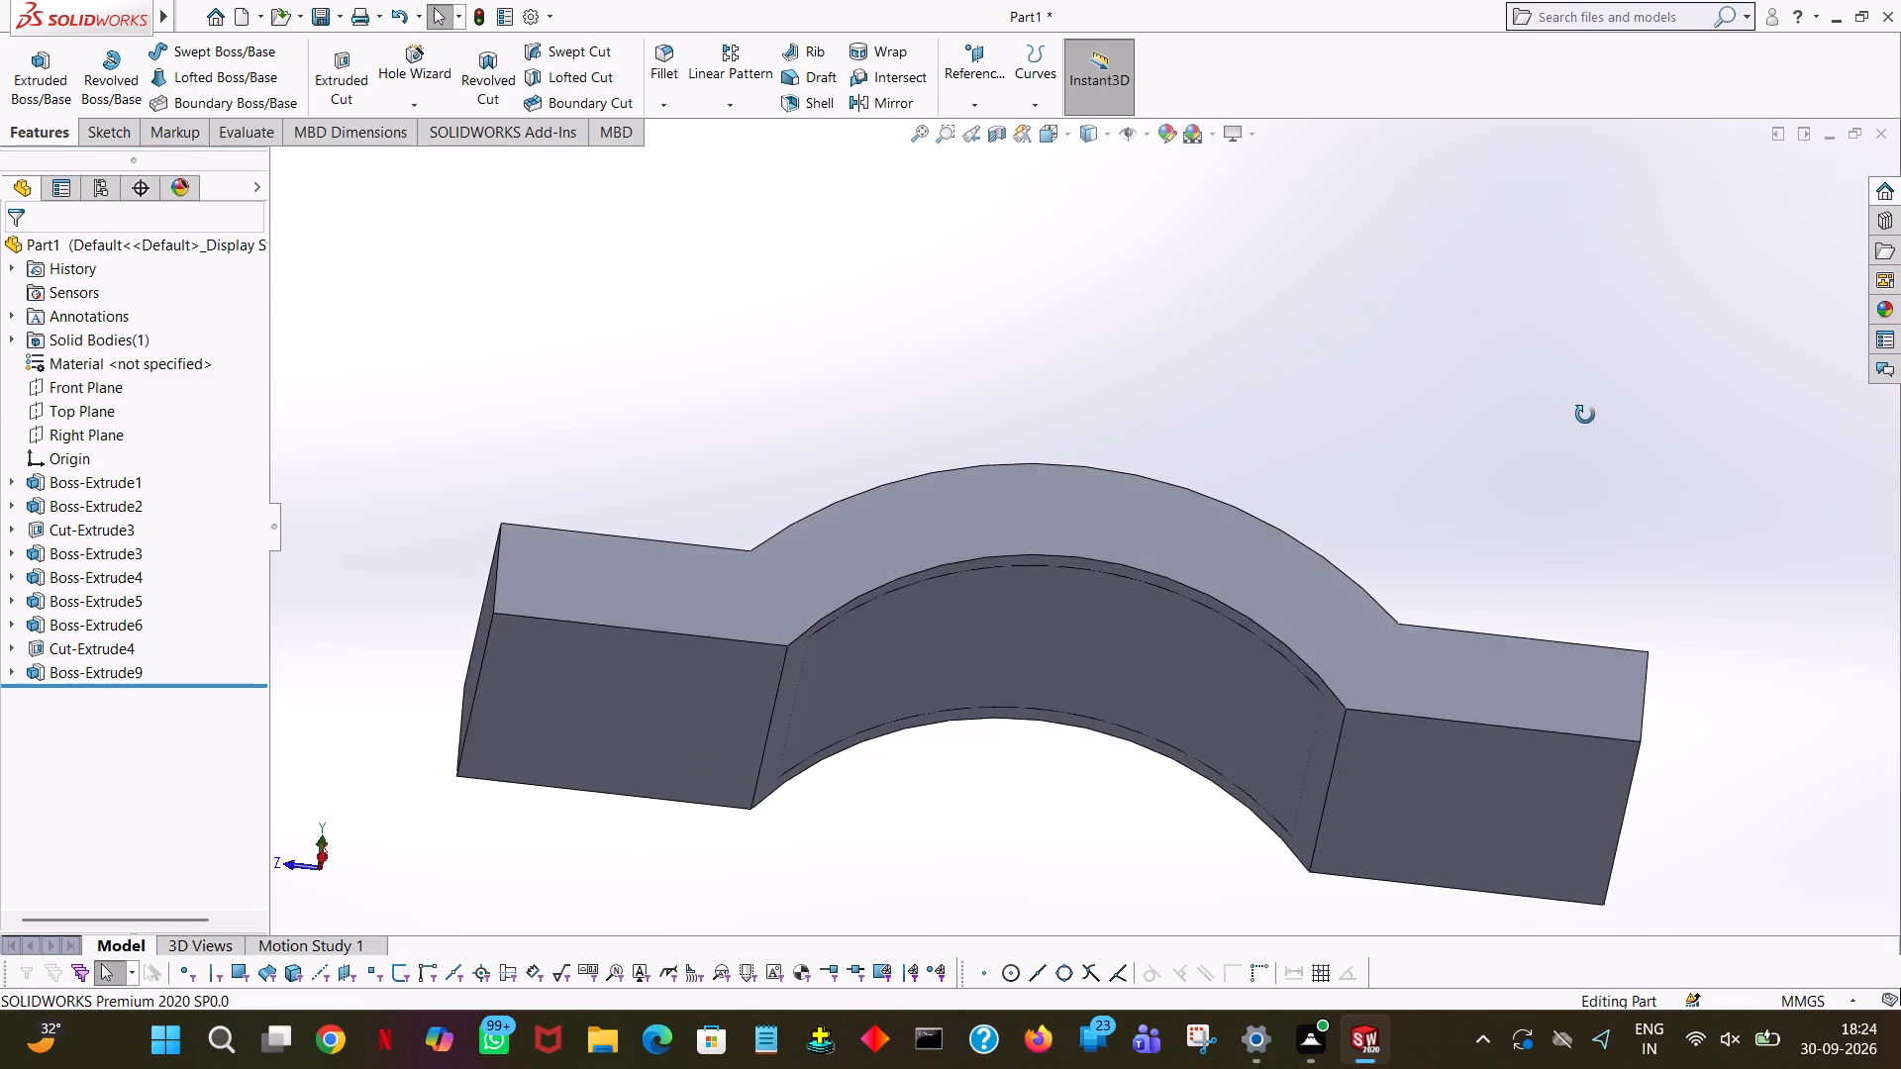
middle_click_drag(1585, 415, 1575, 710)
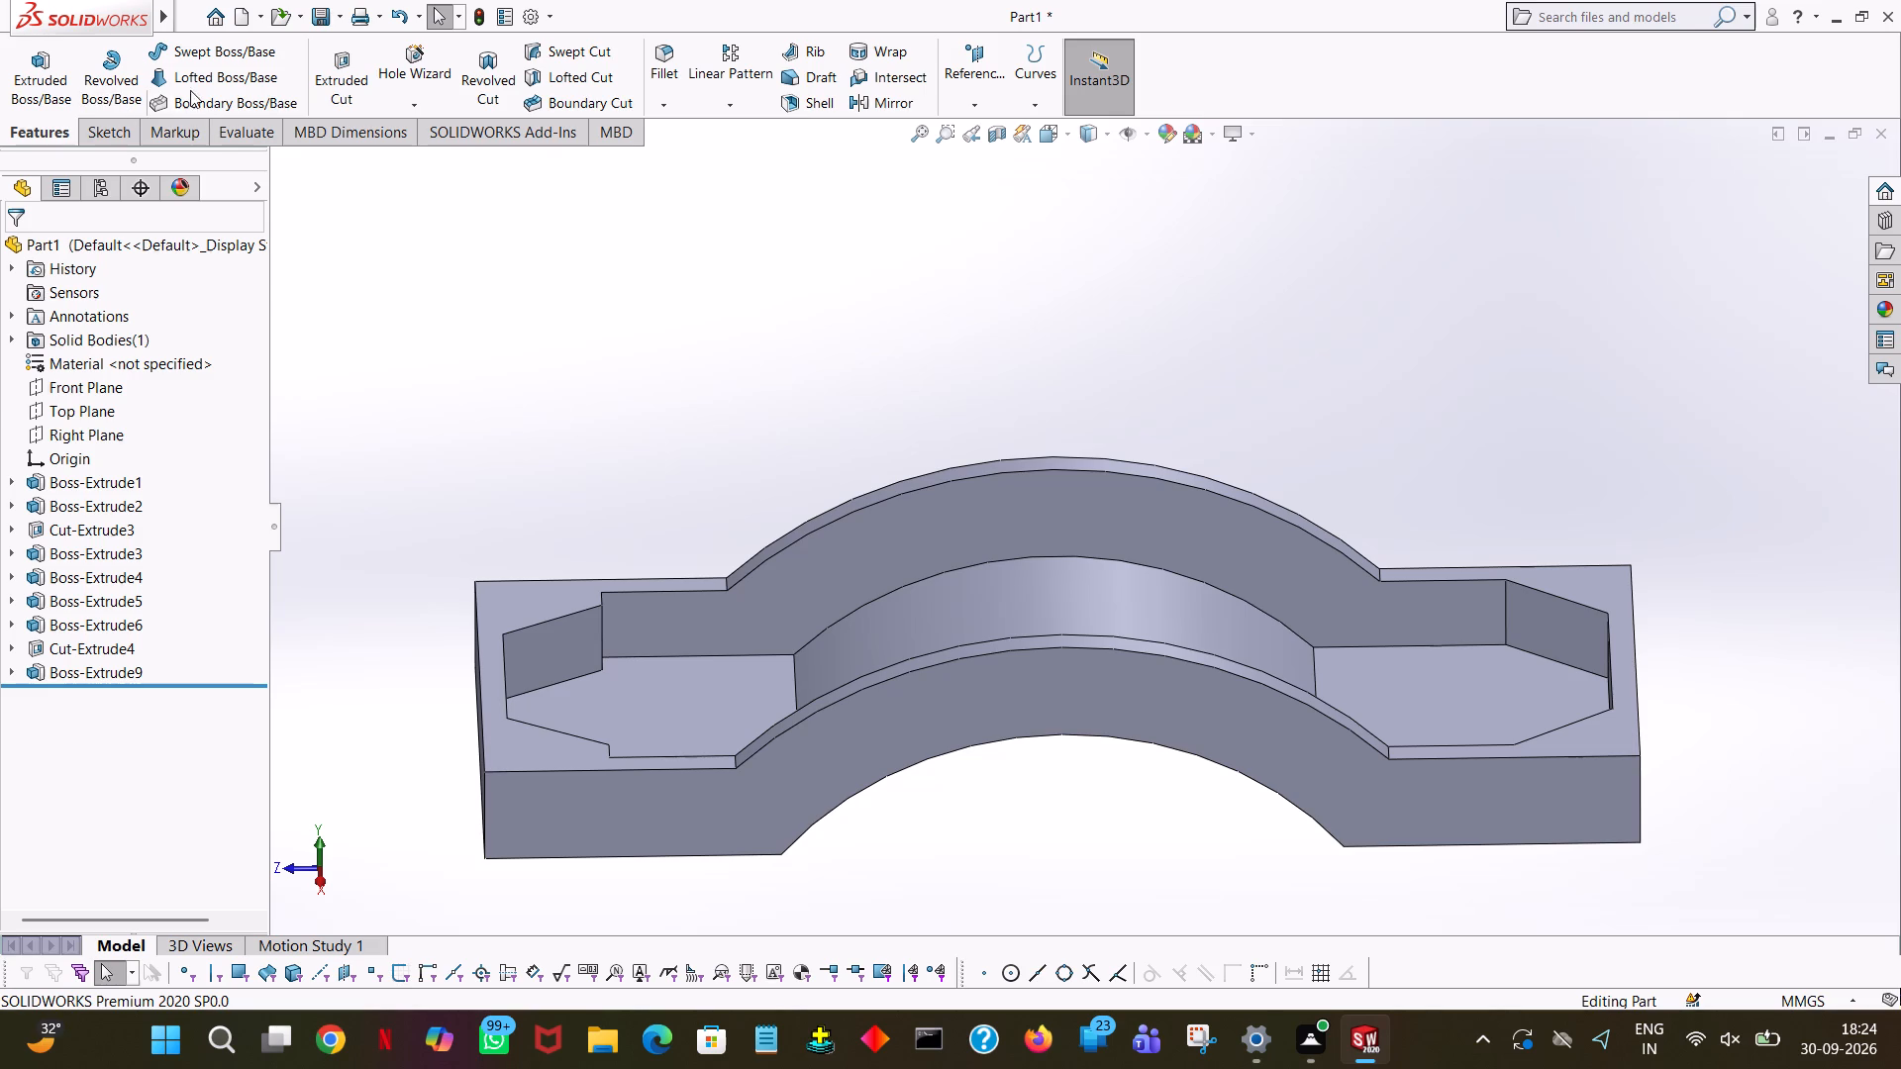
left_click(327, 82)
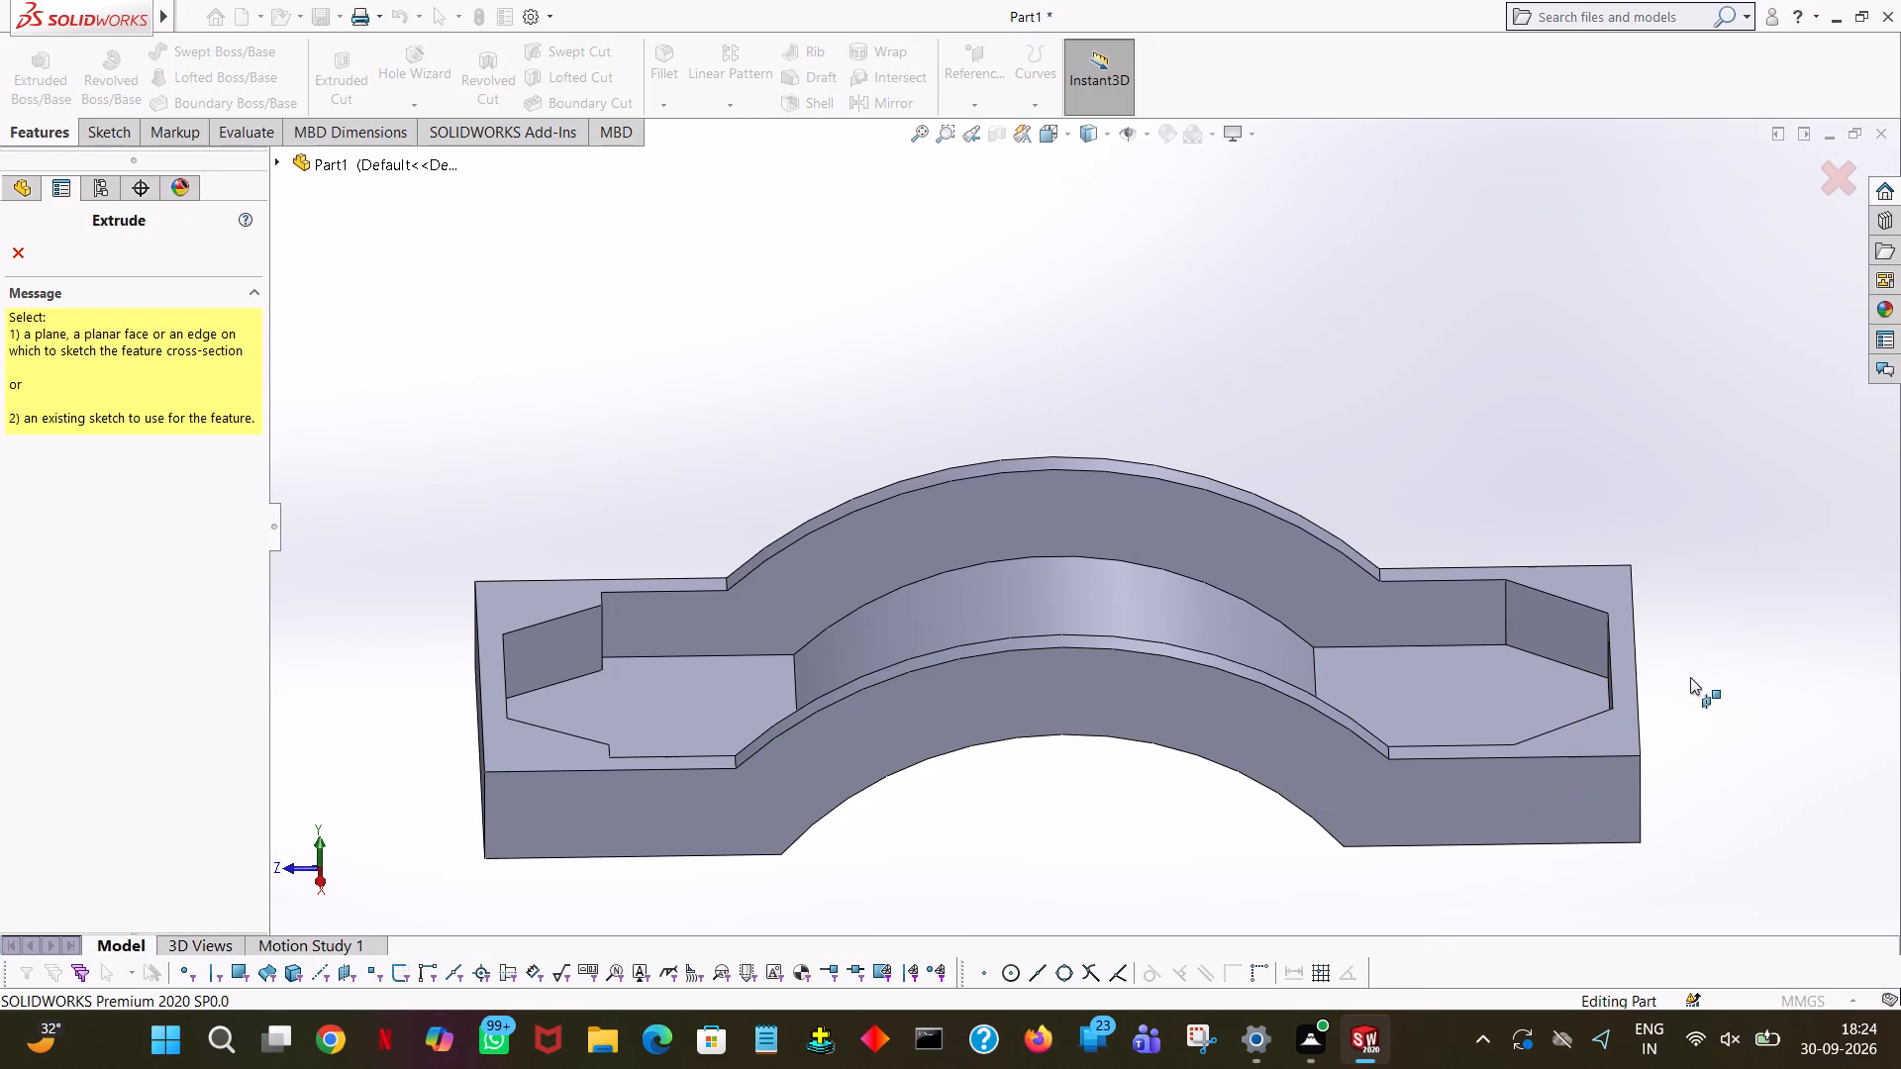
middle_click_drag(1293, 324, 1301, 349)
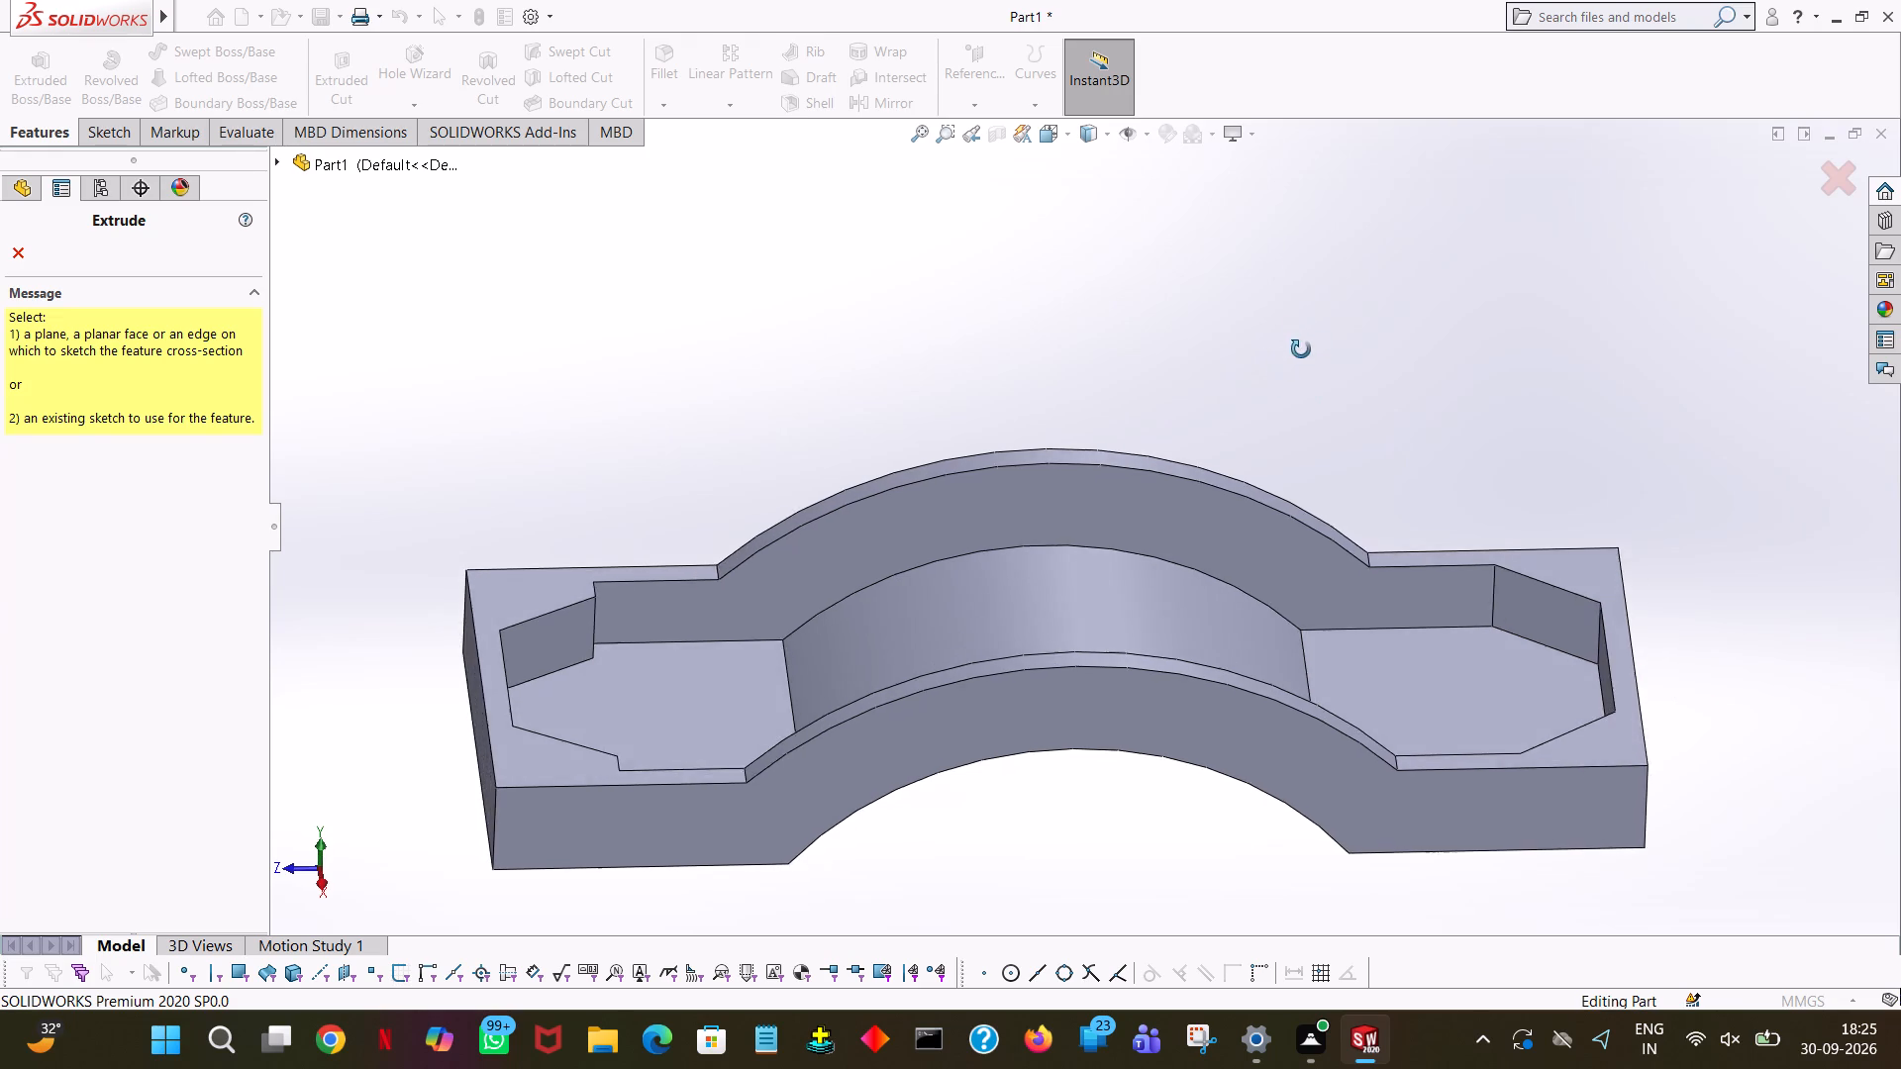
middle_click_drag(1301, 349, 1279, 483)
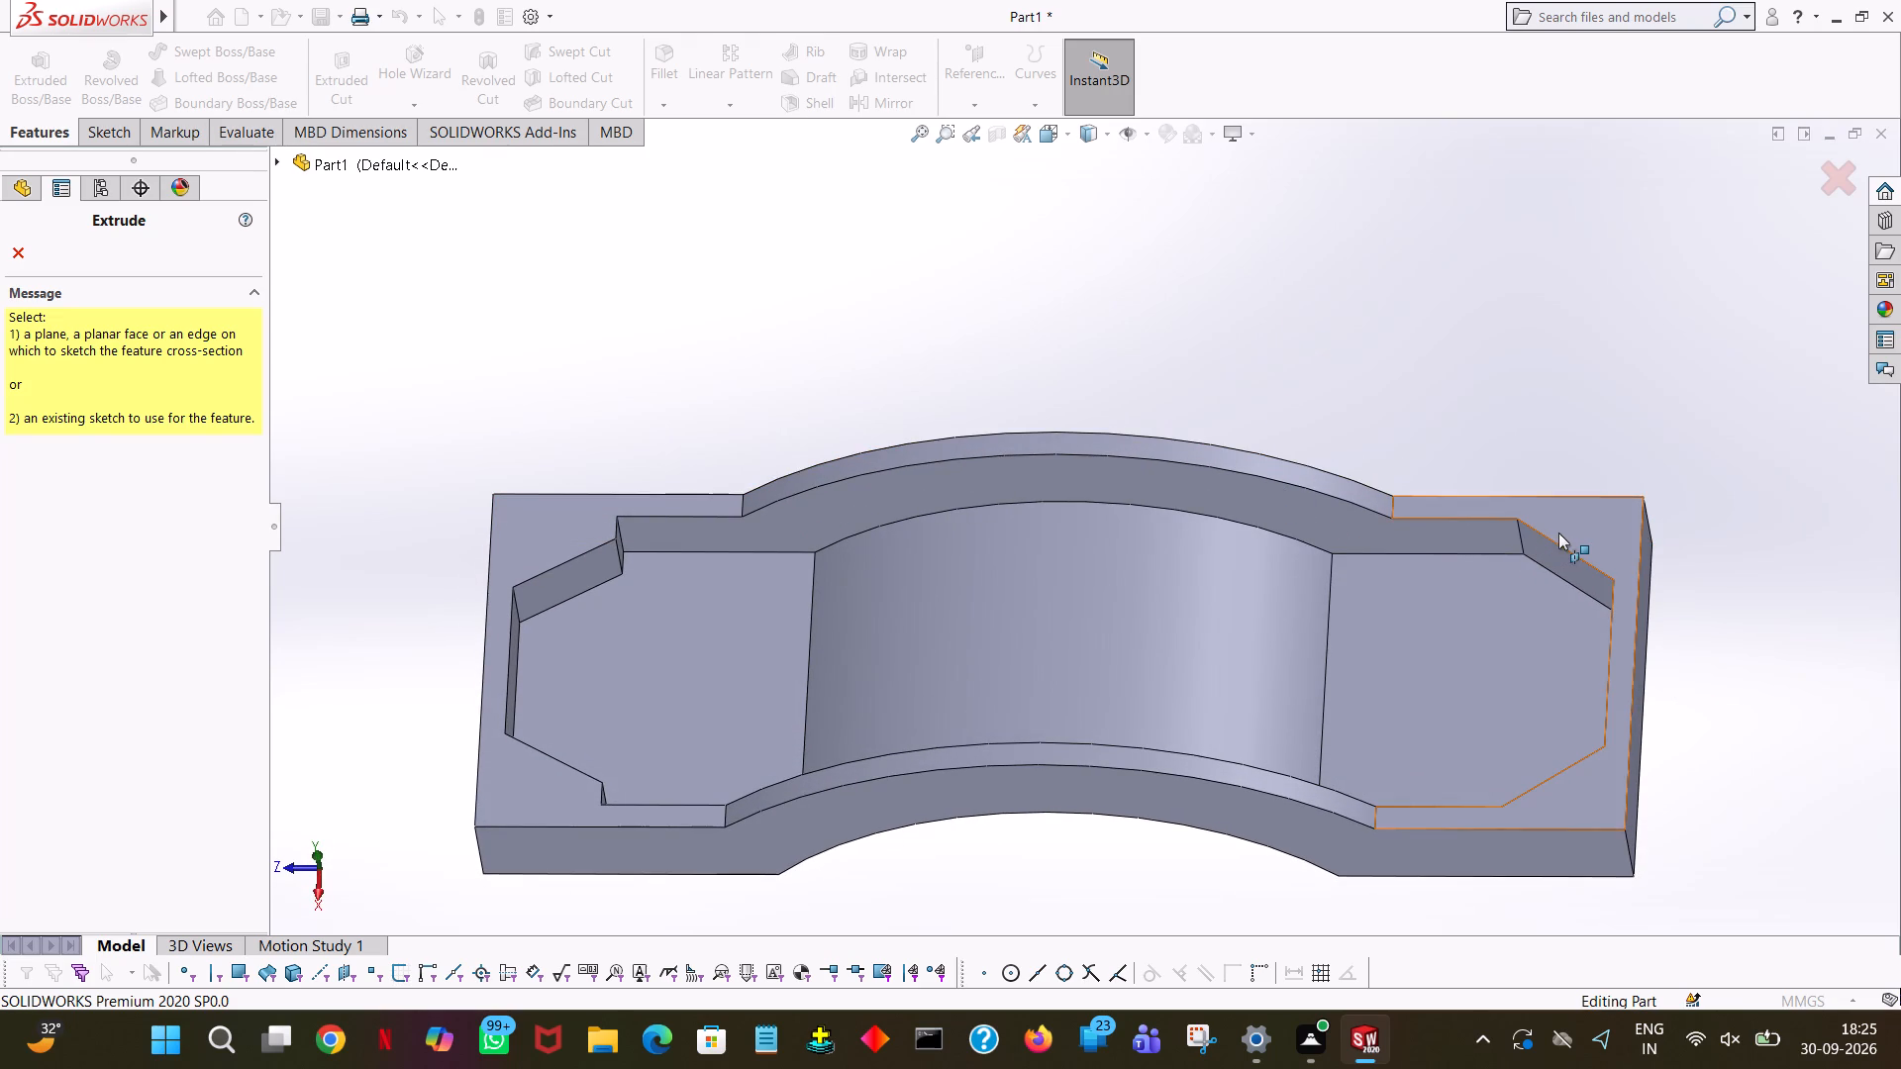
left_click(1562, 532)
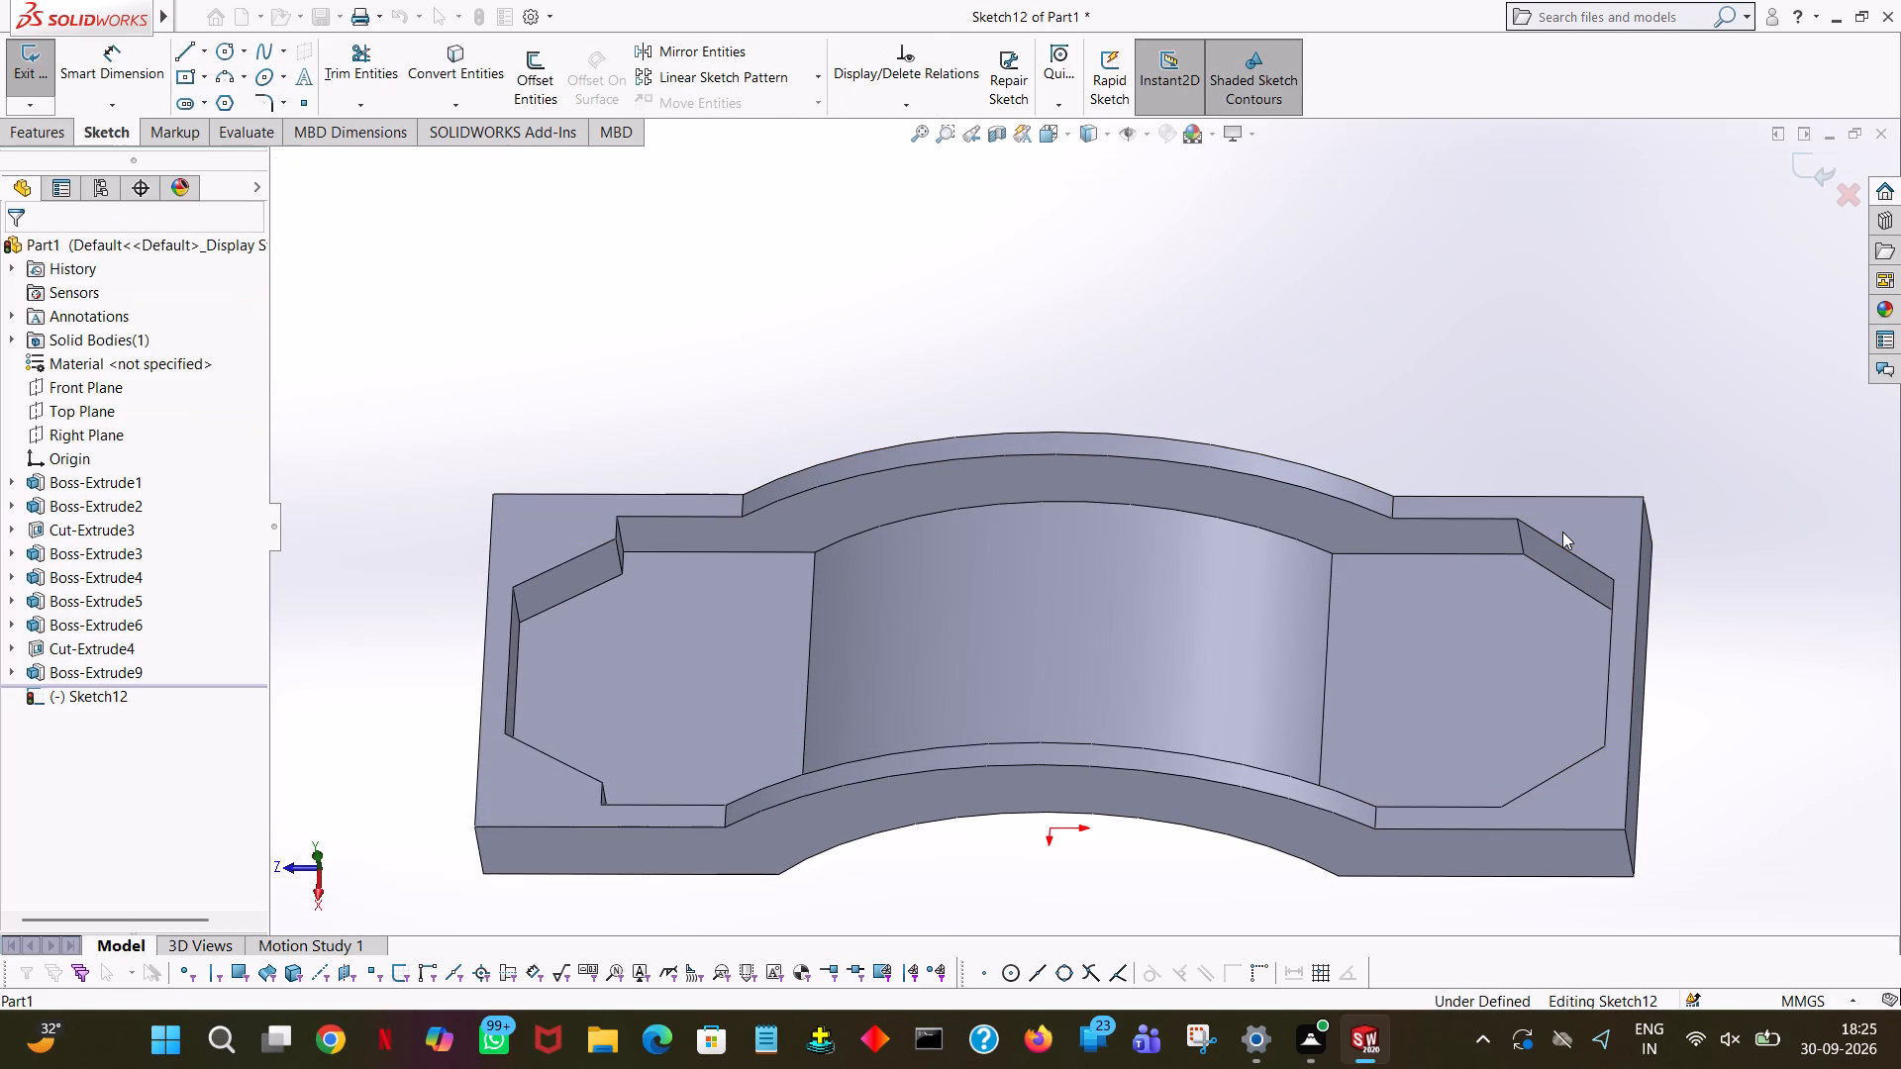
type("a")
key("space")
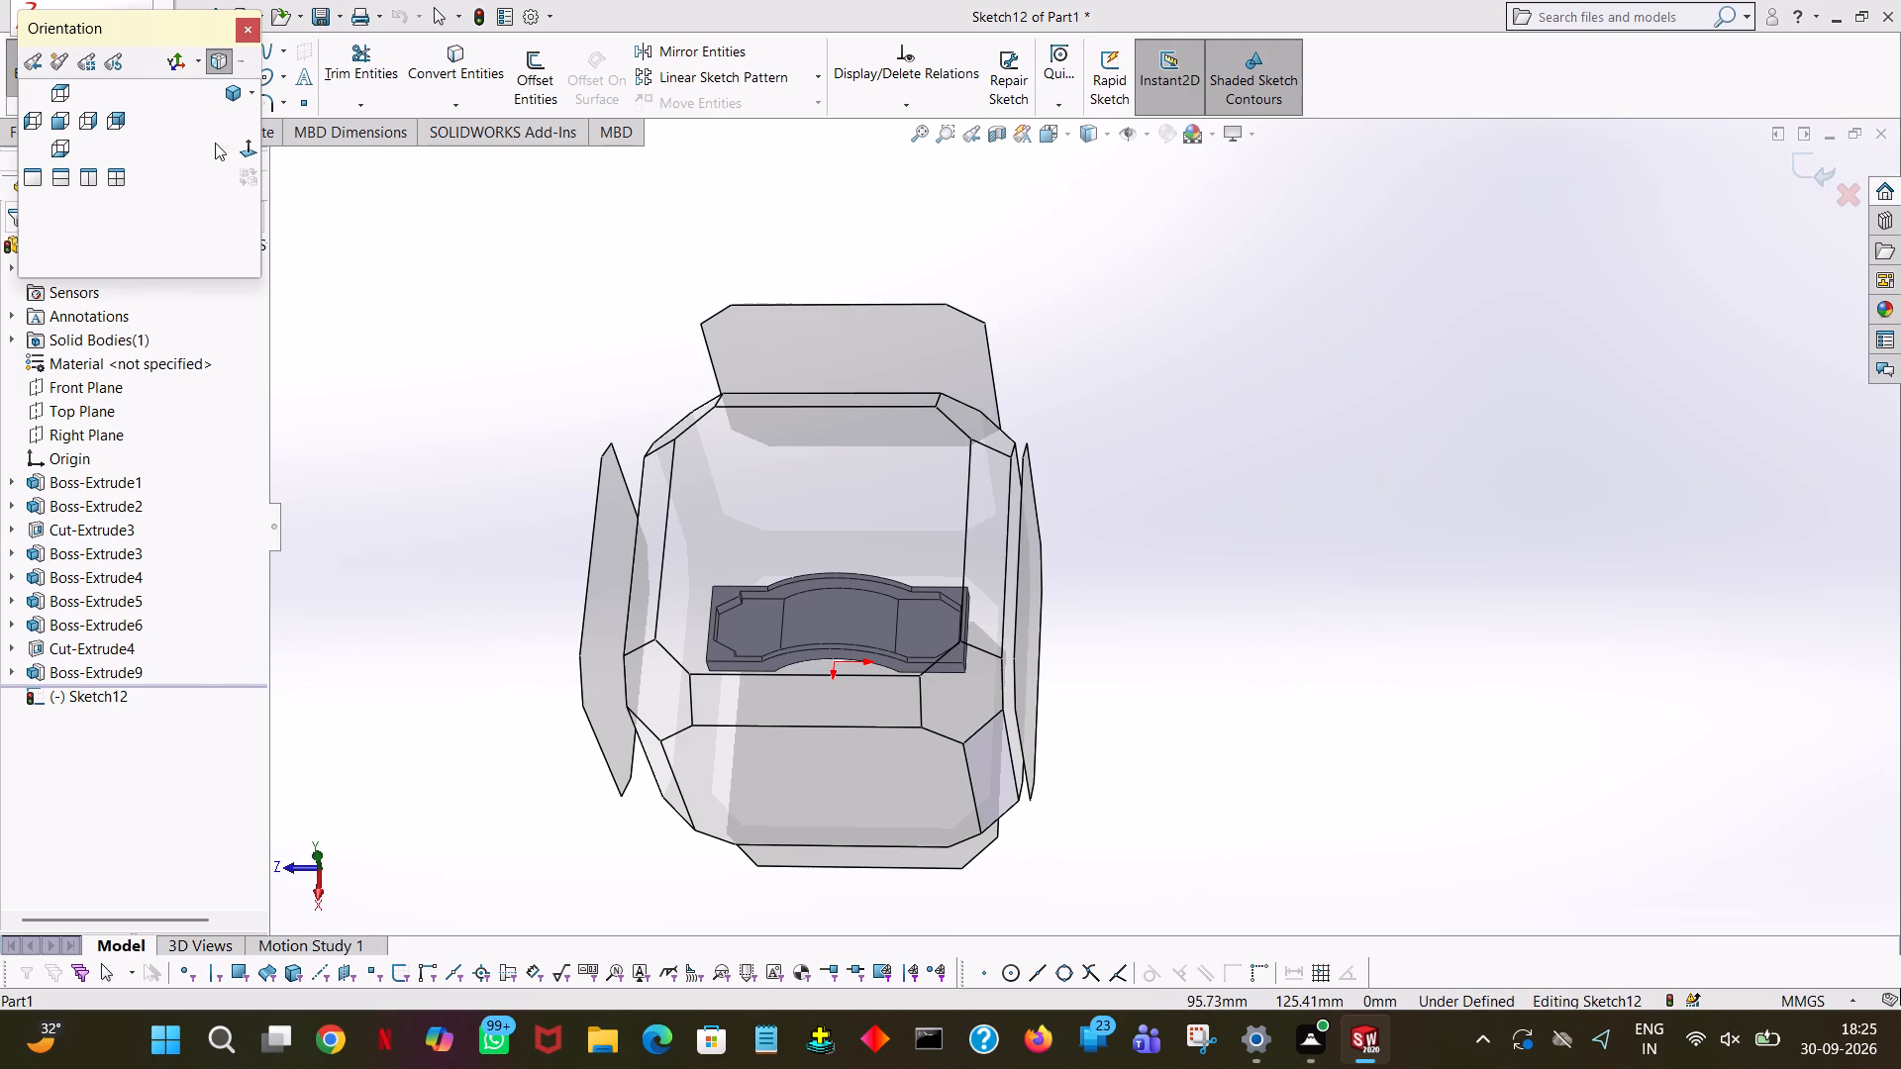
left_click(241, 148)
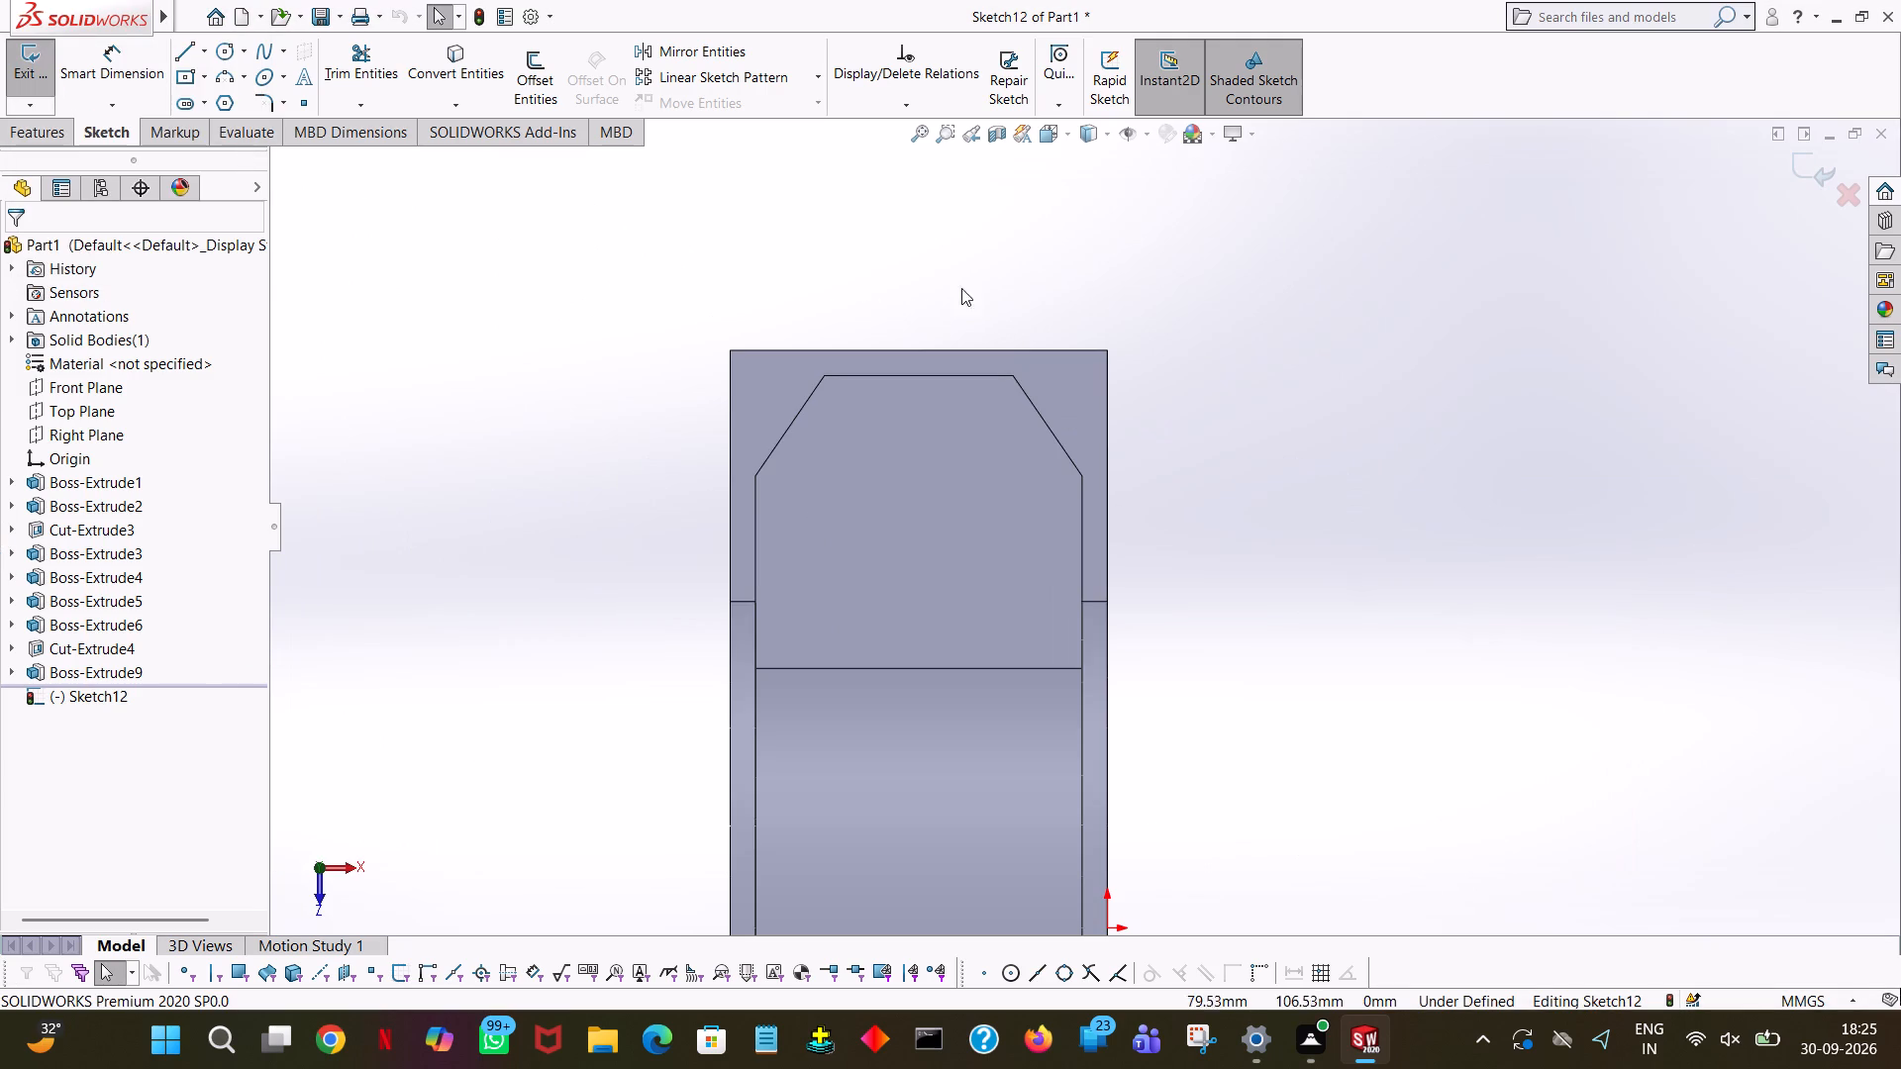
Draw a 10 mm horizontal line from the rim face's upper-right corner along its edge, and a 10 mm vertical line downward from its end.
left_click(217, 44)
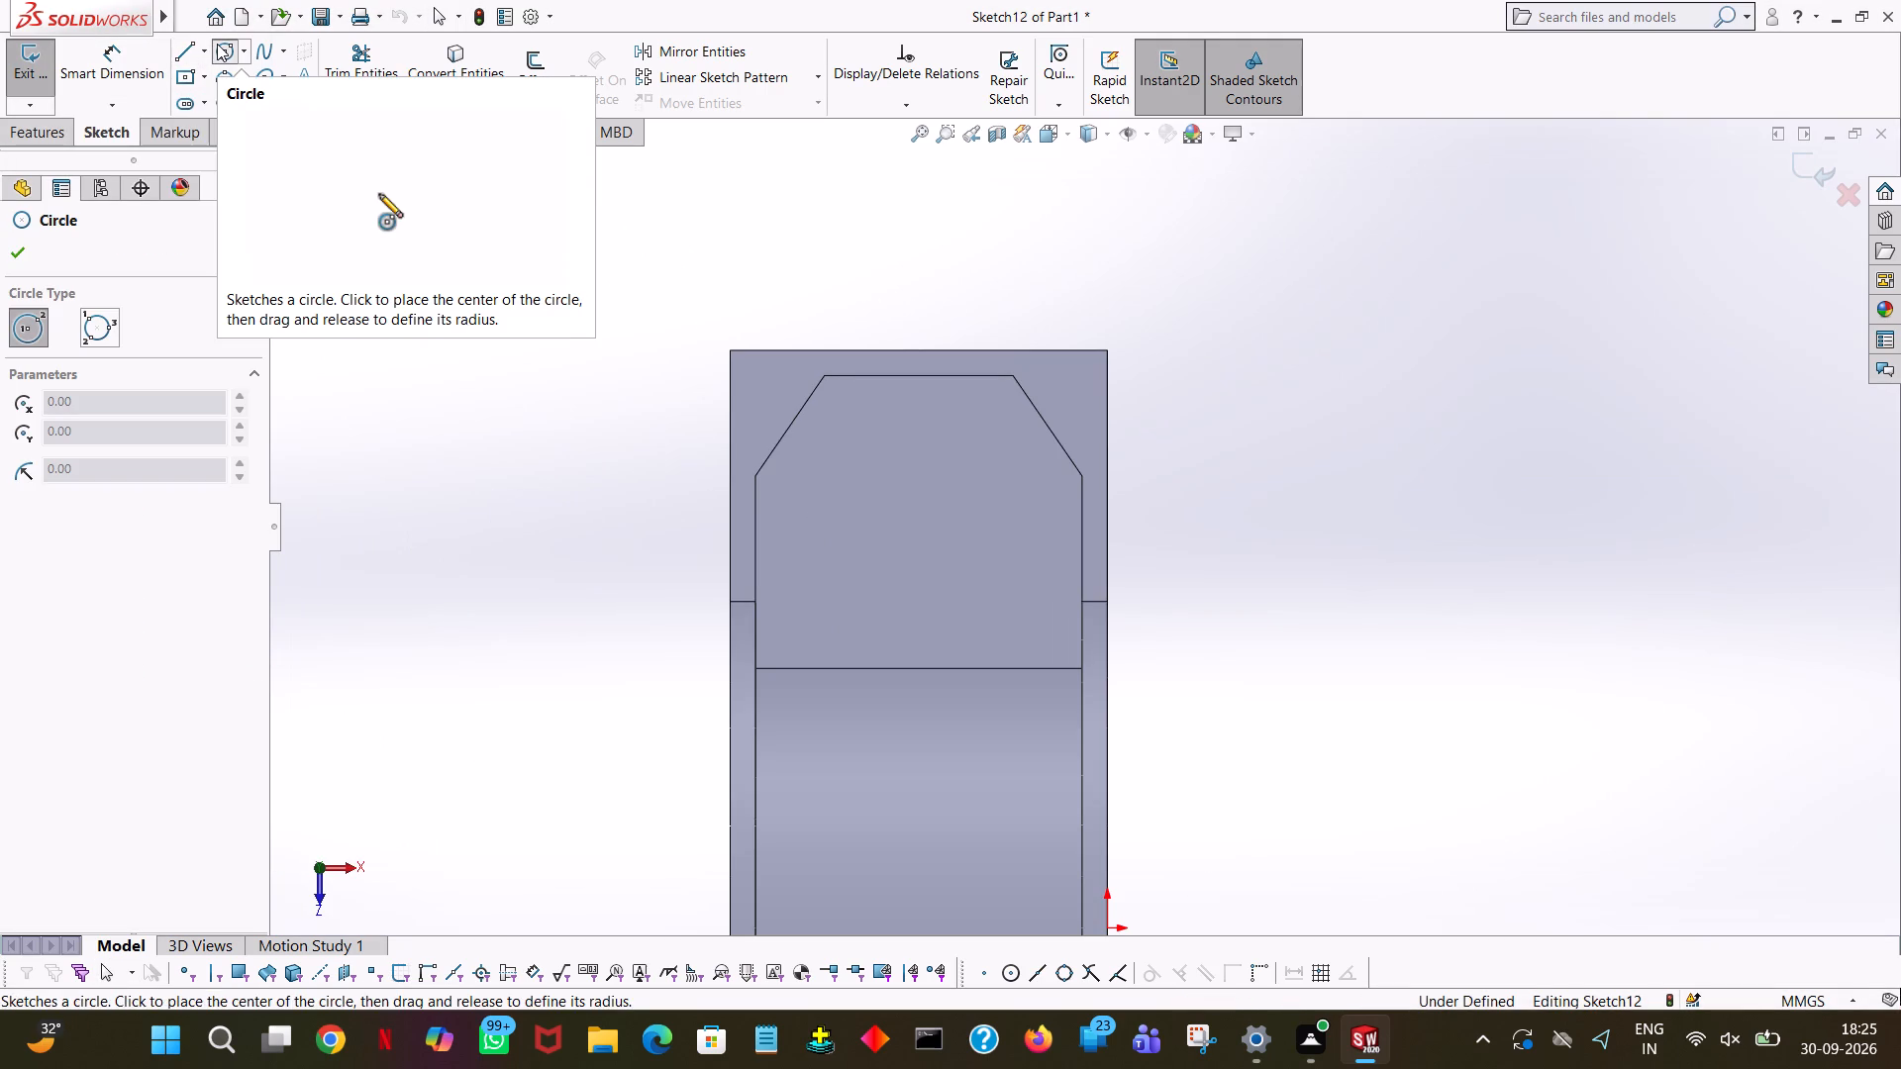
left_click(185, 41)
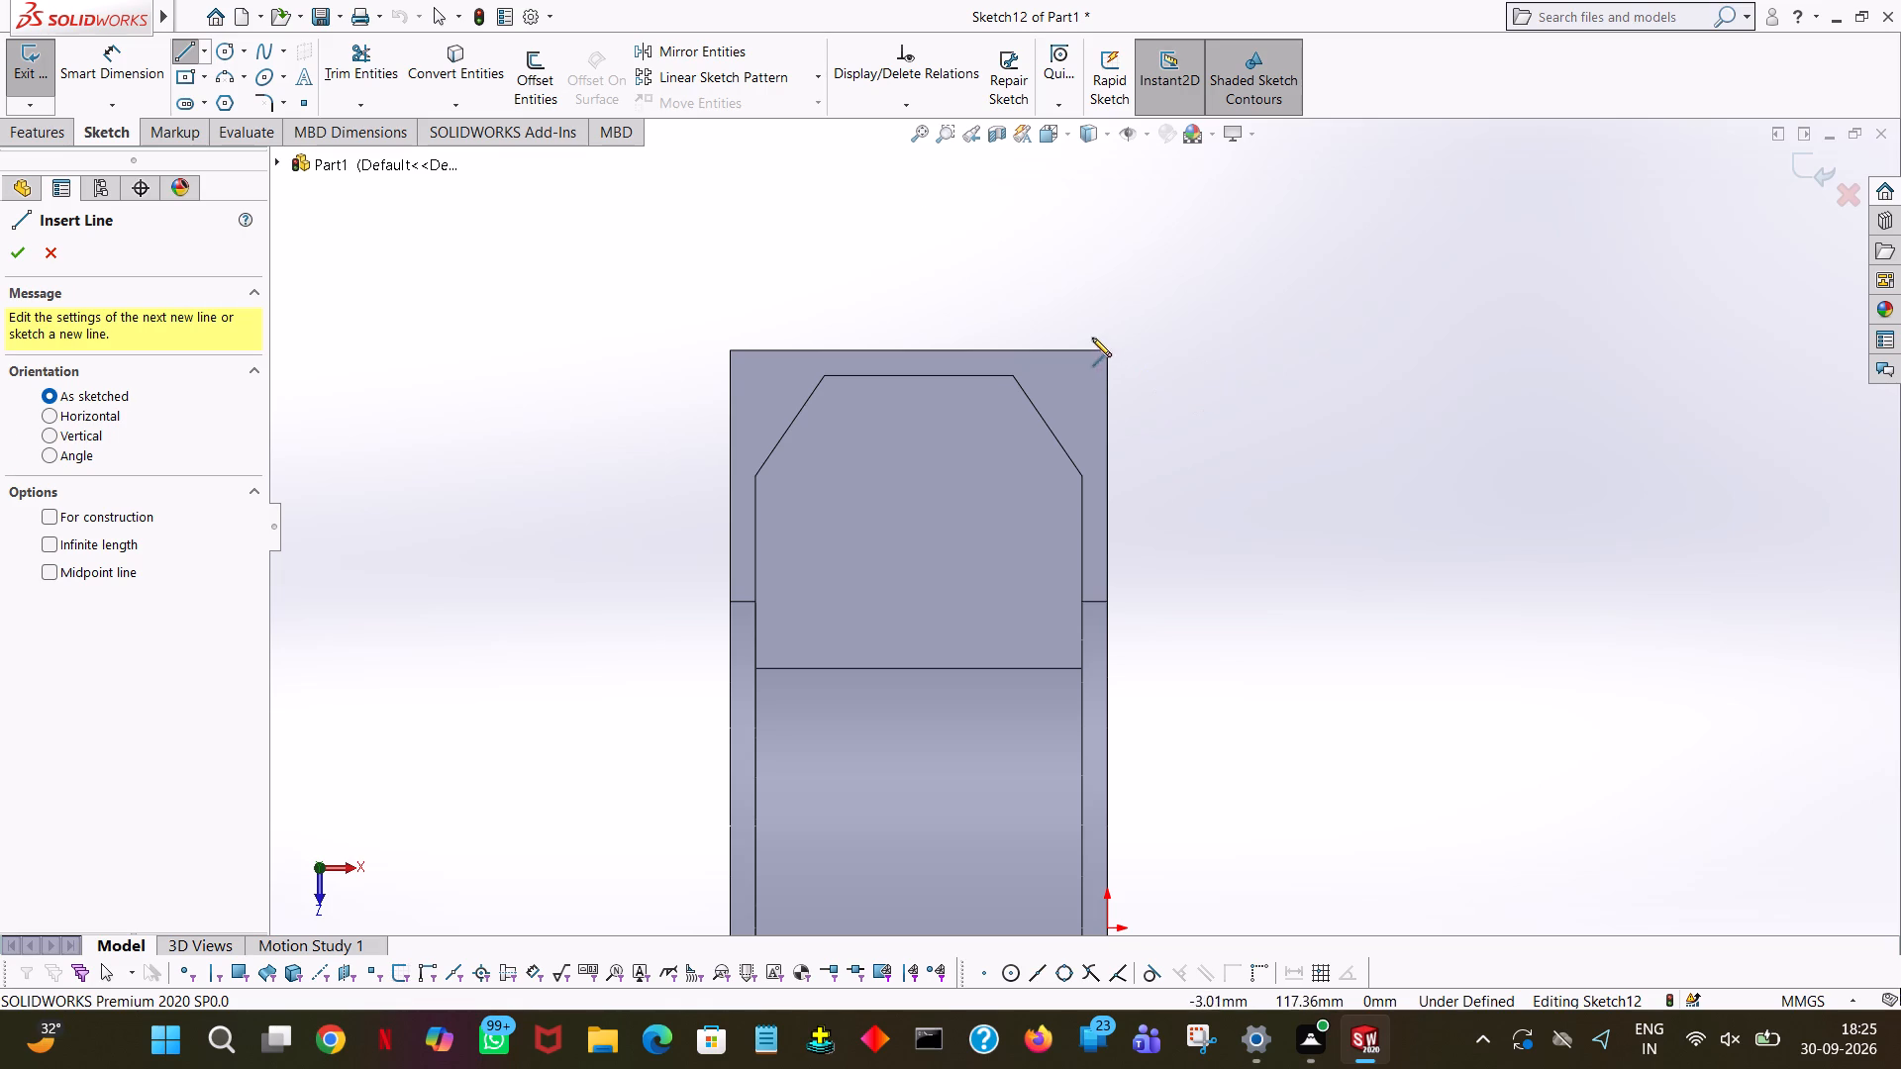
left_click(1105, 349)
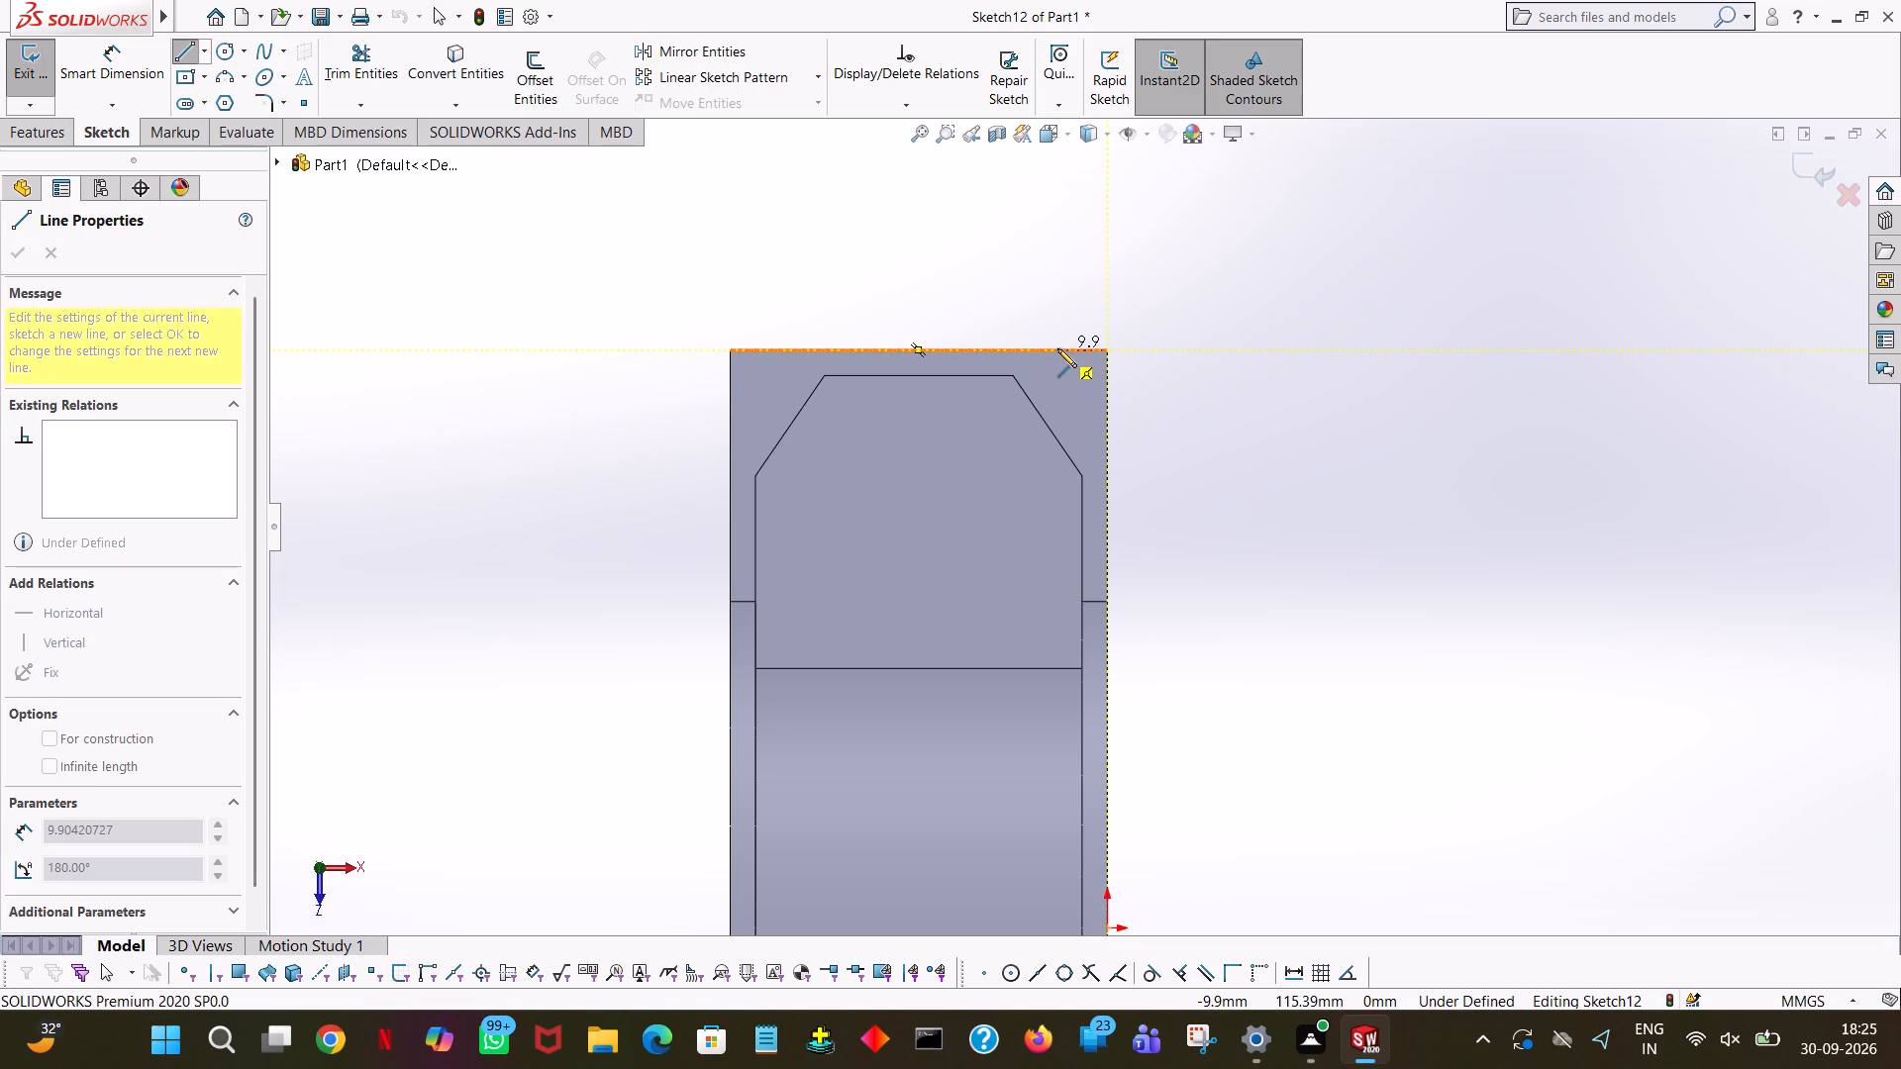
left_click(1057, 348)
type("10")
key("Return")
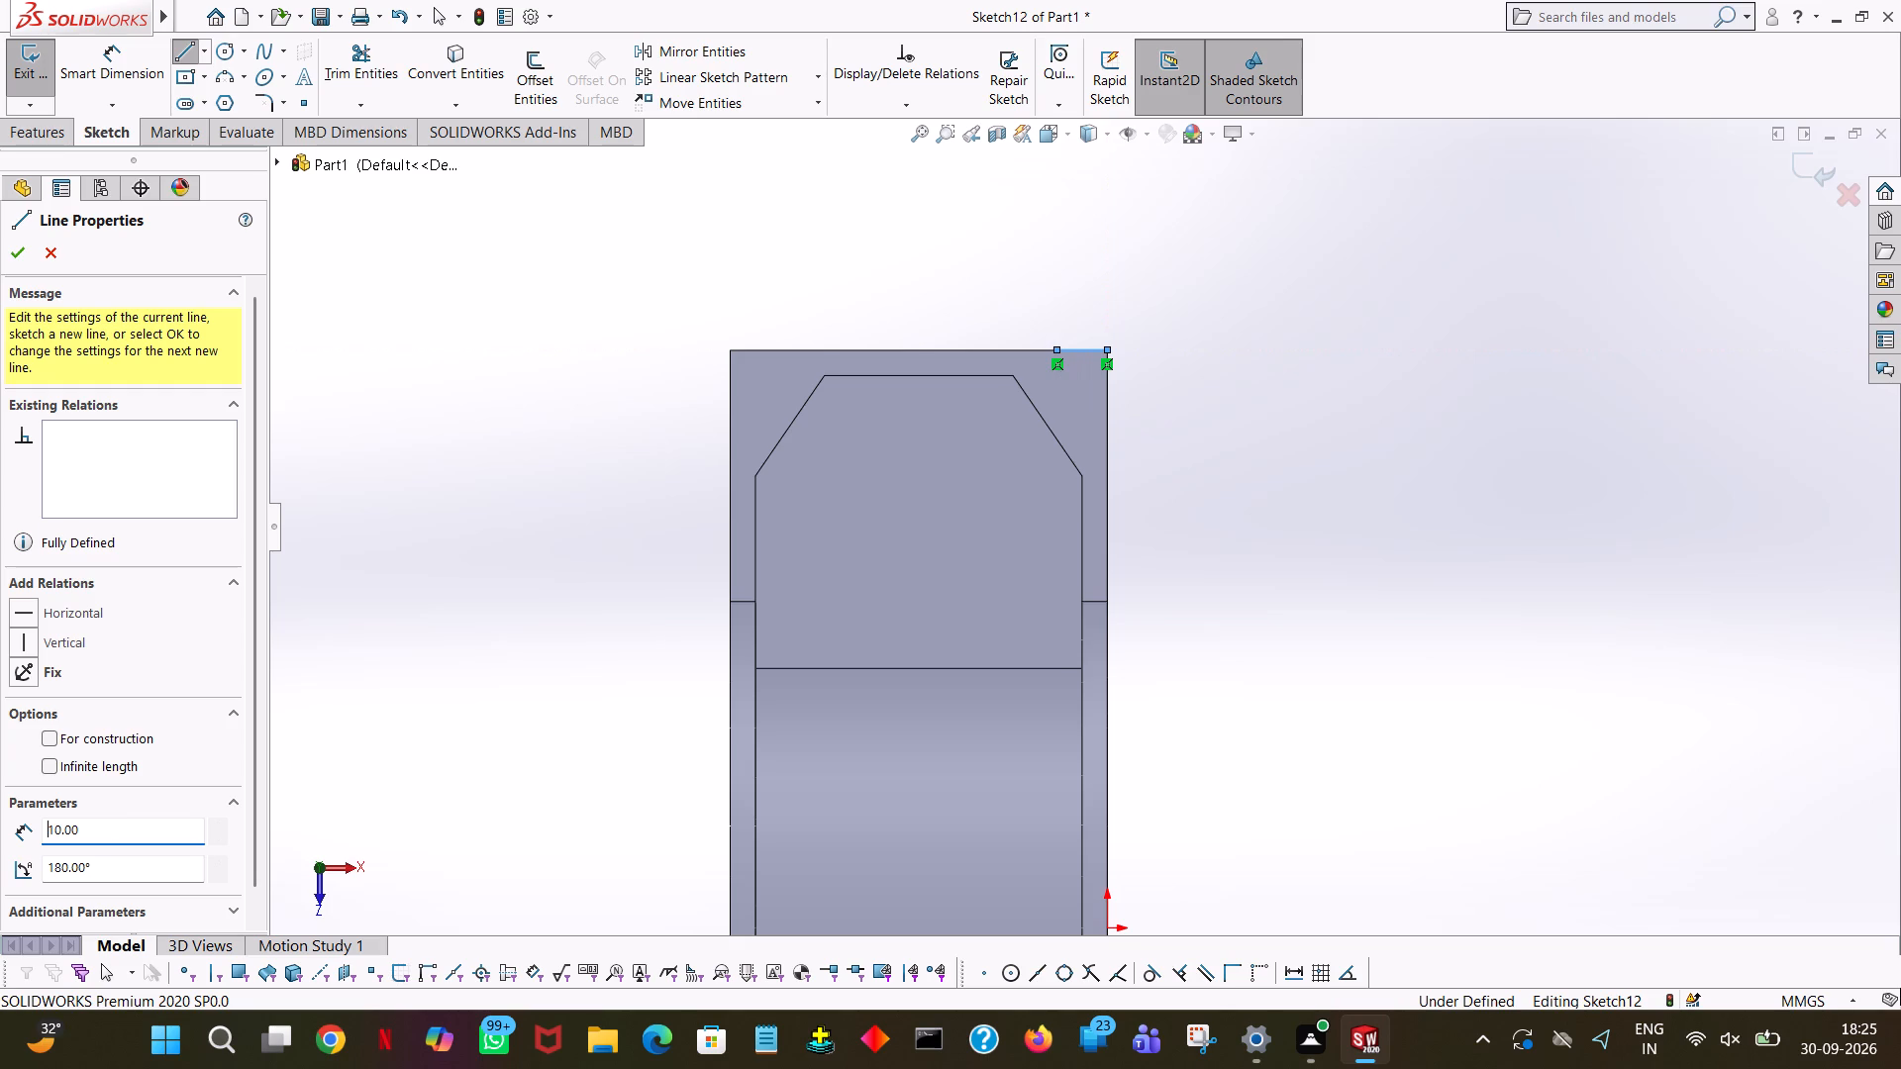
left_click(1058, 404)
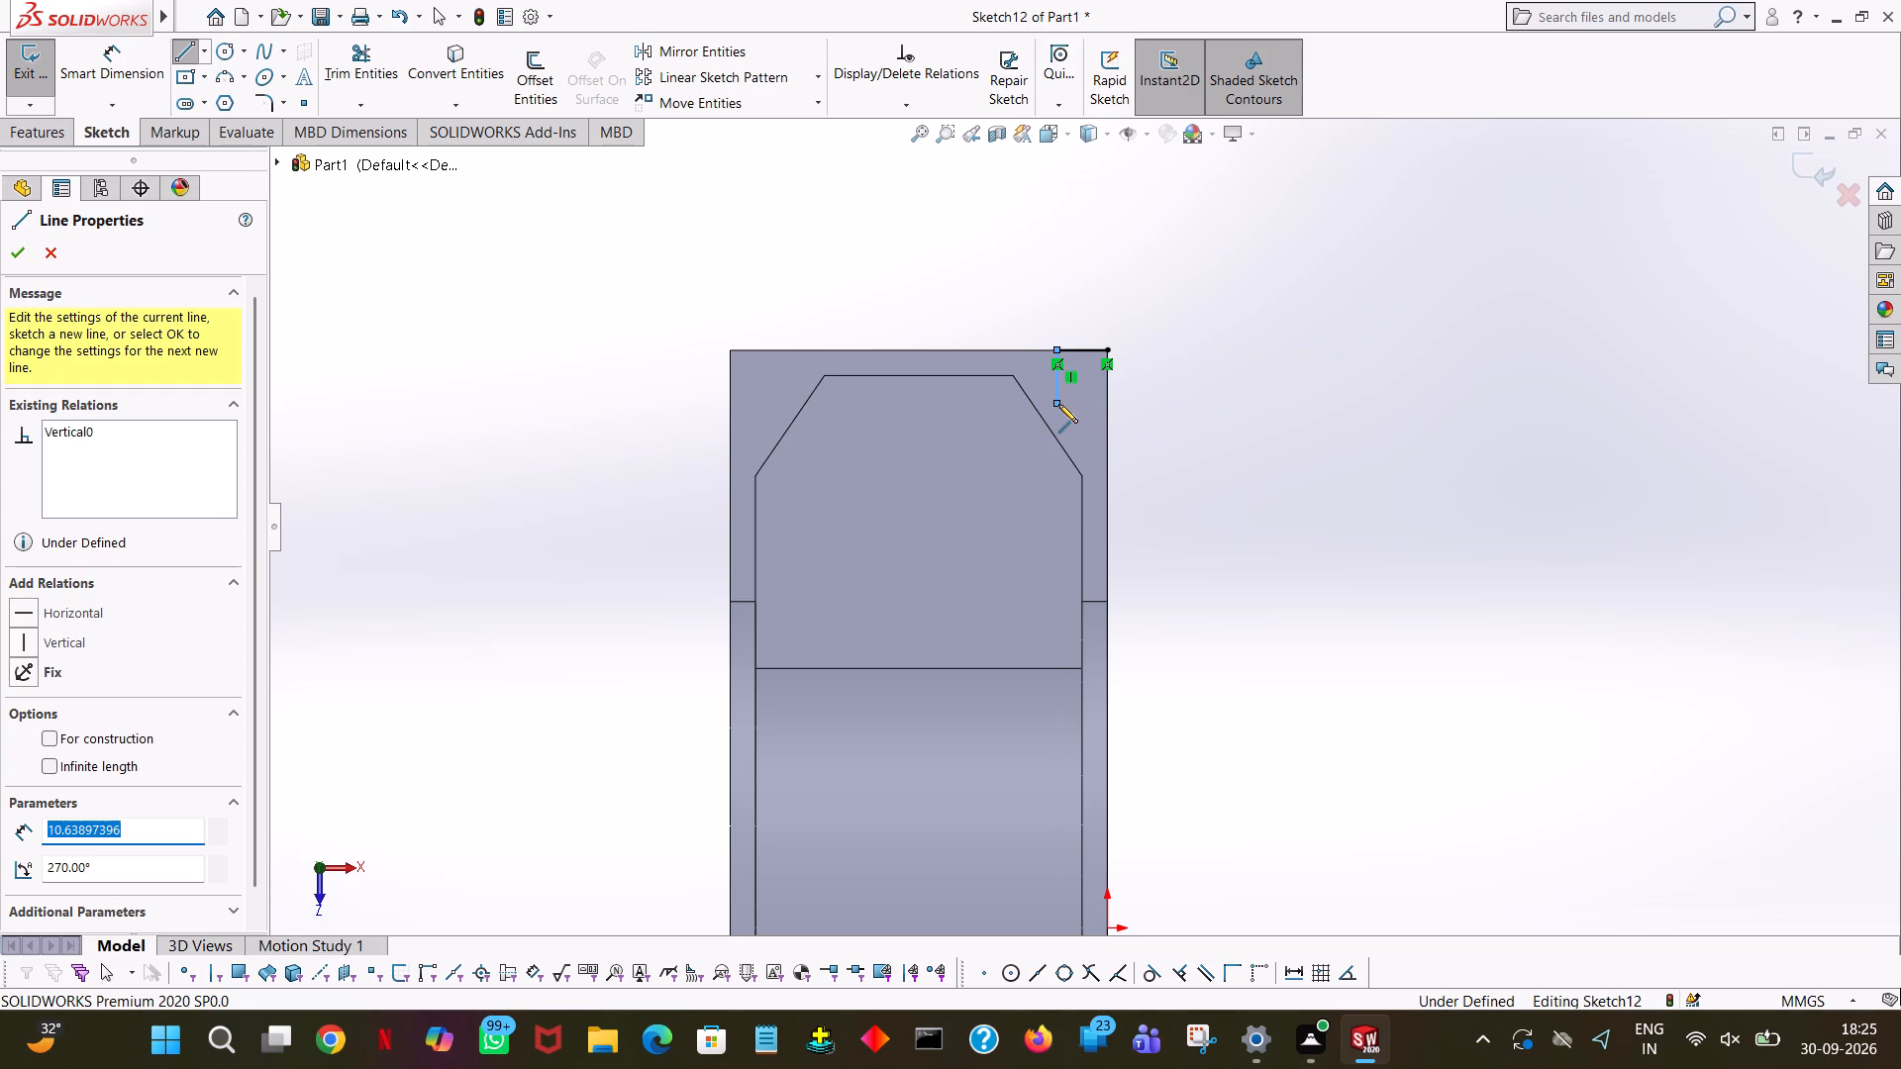
type("103")
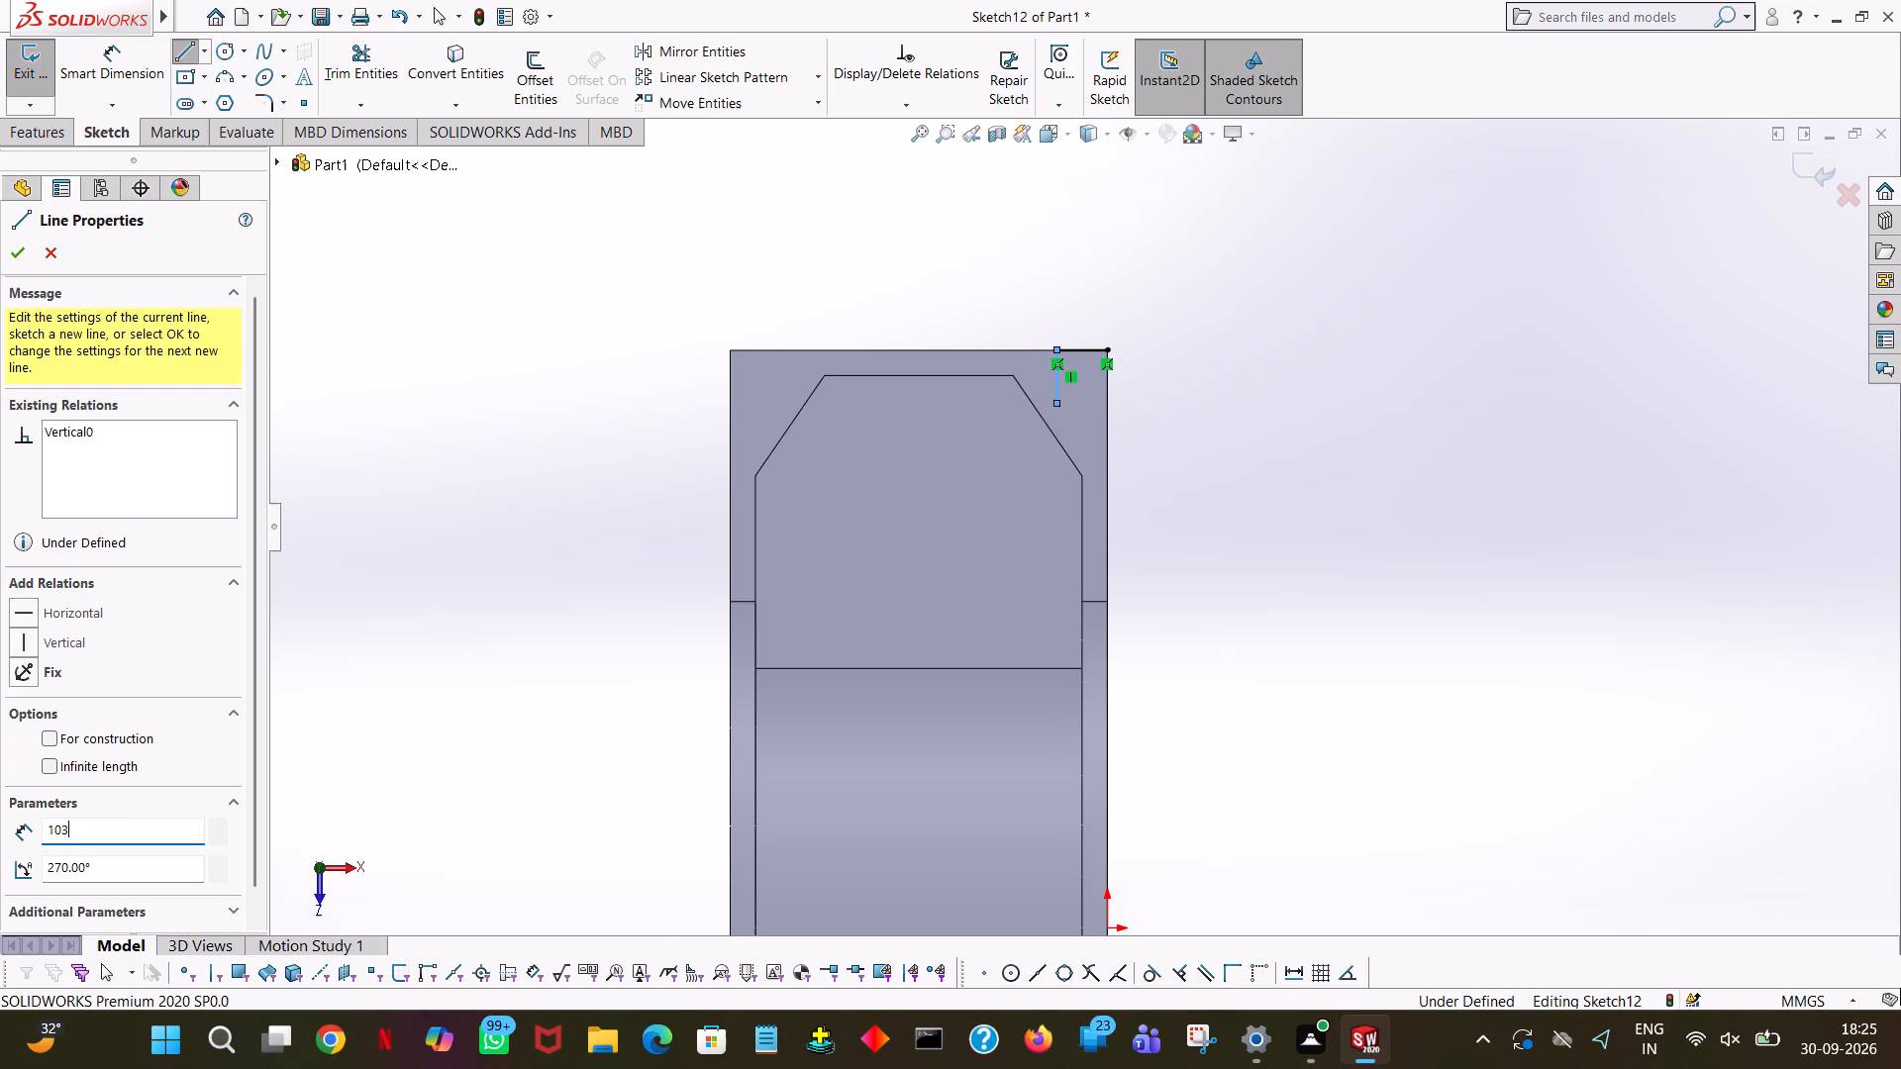
key("BackSpace")
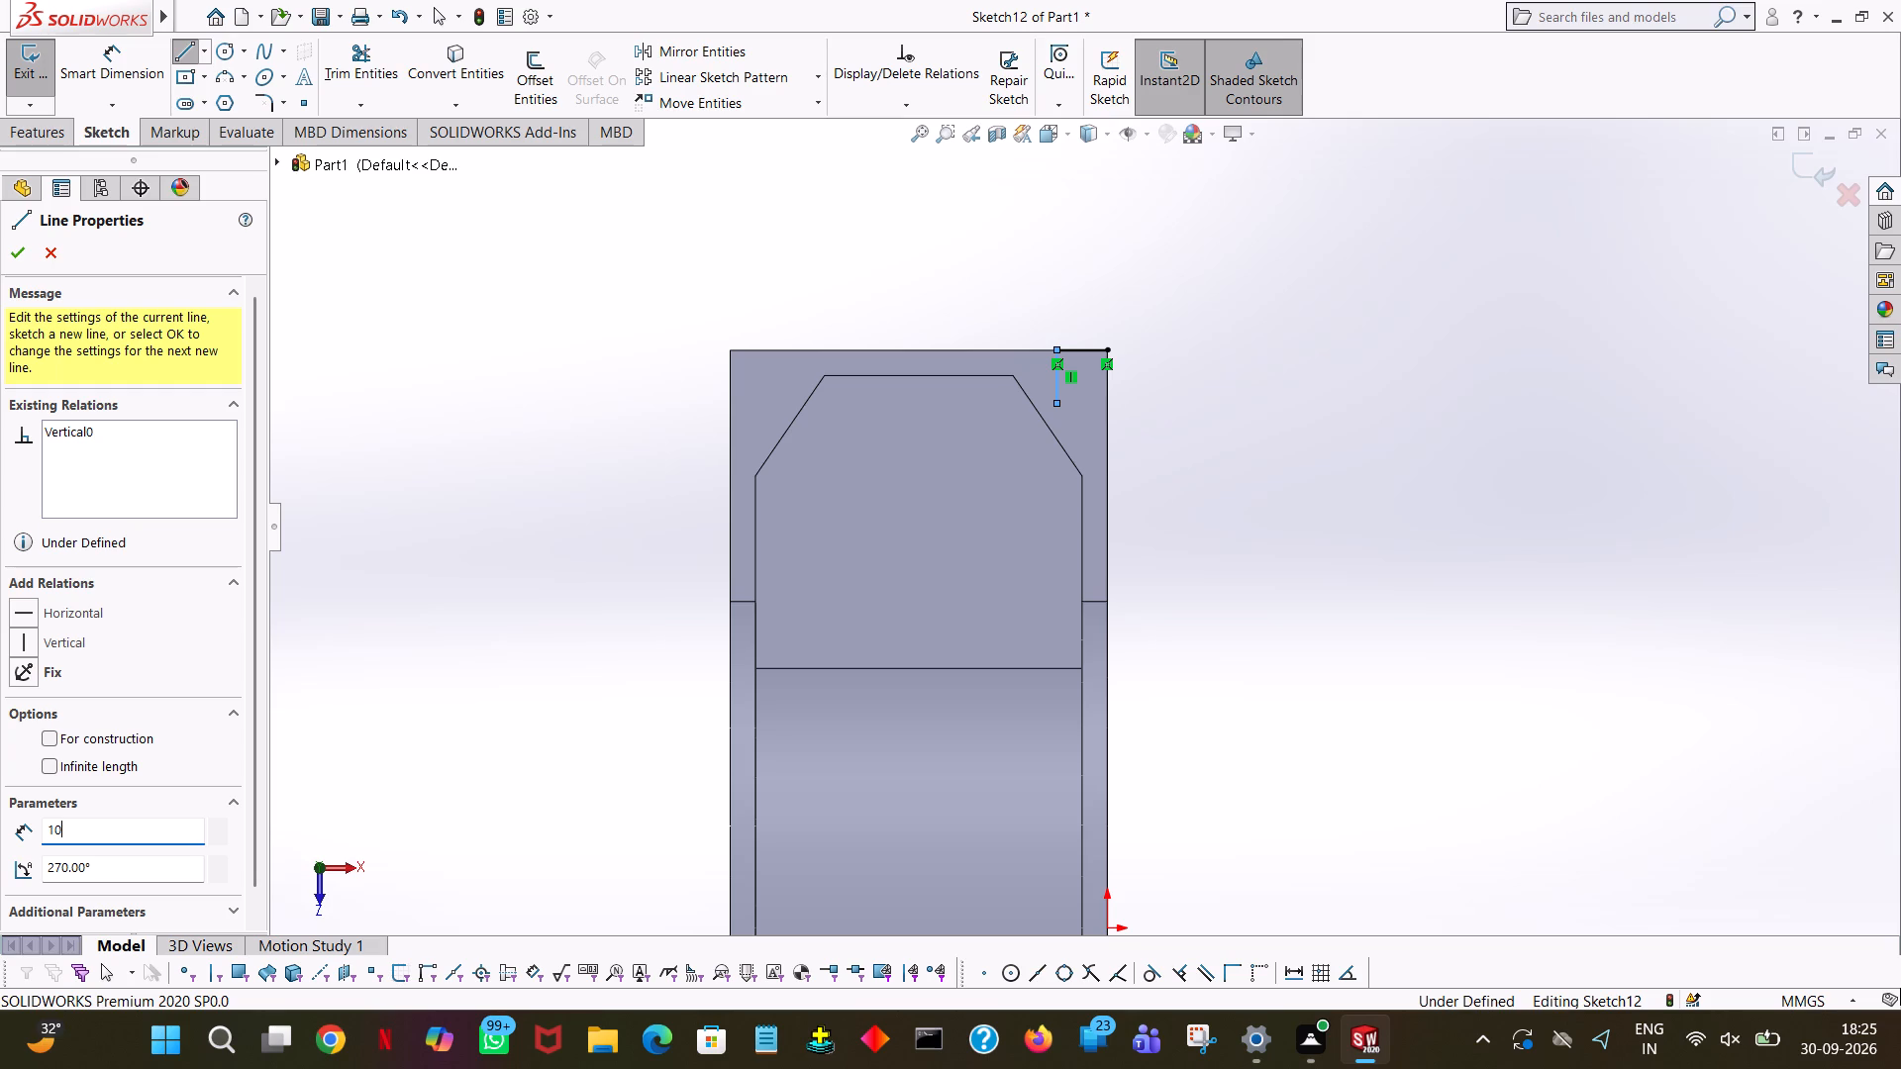
key("Return")
right_click(1058, 404)
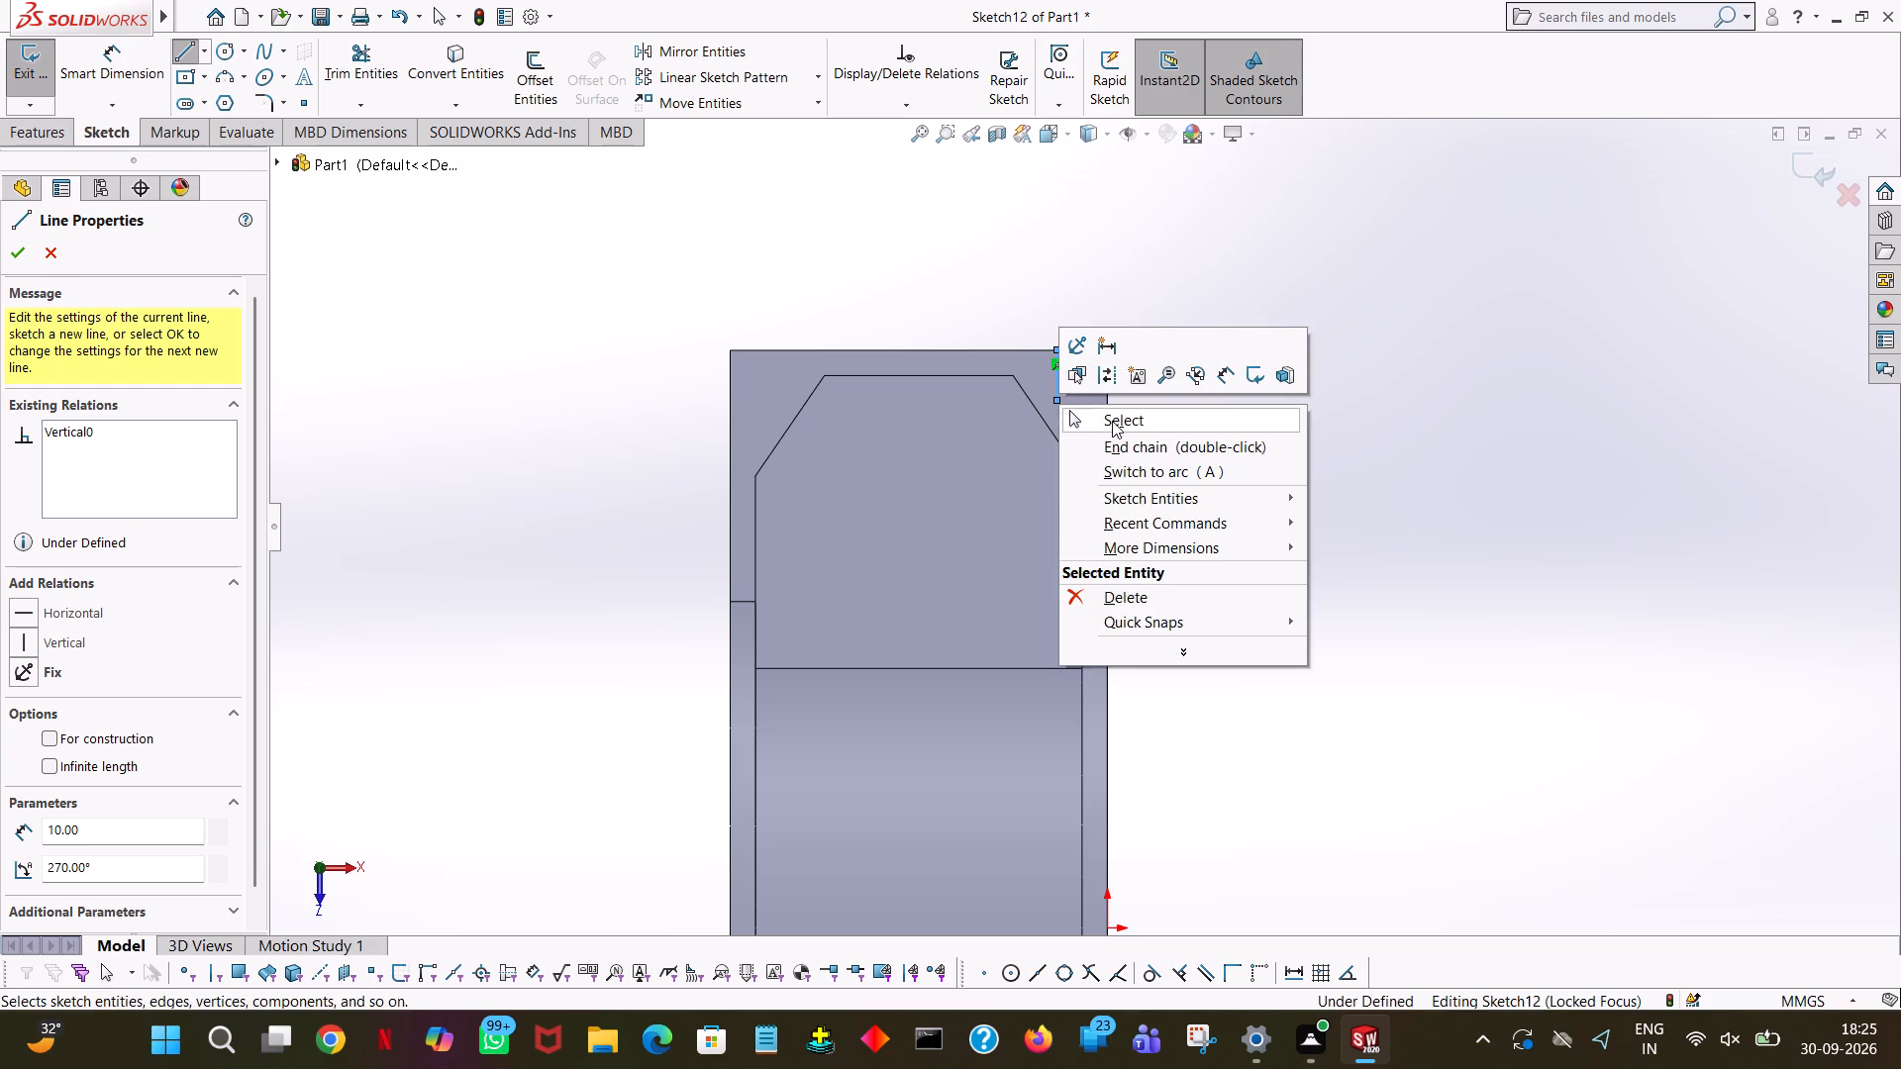
left_click(1112, 421)
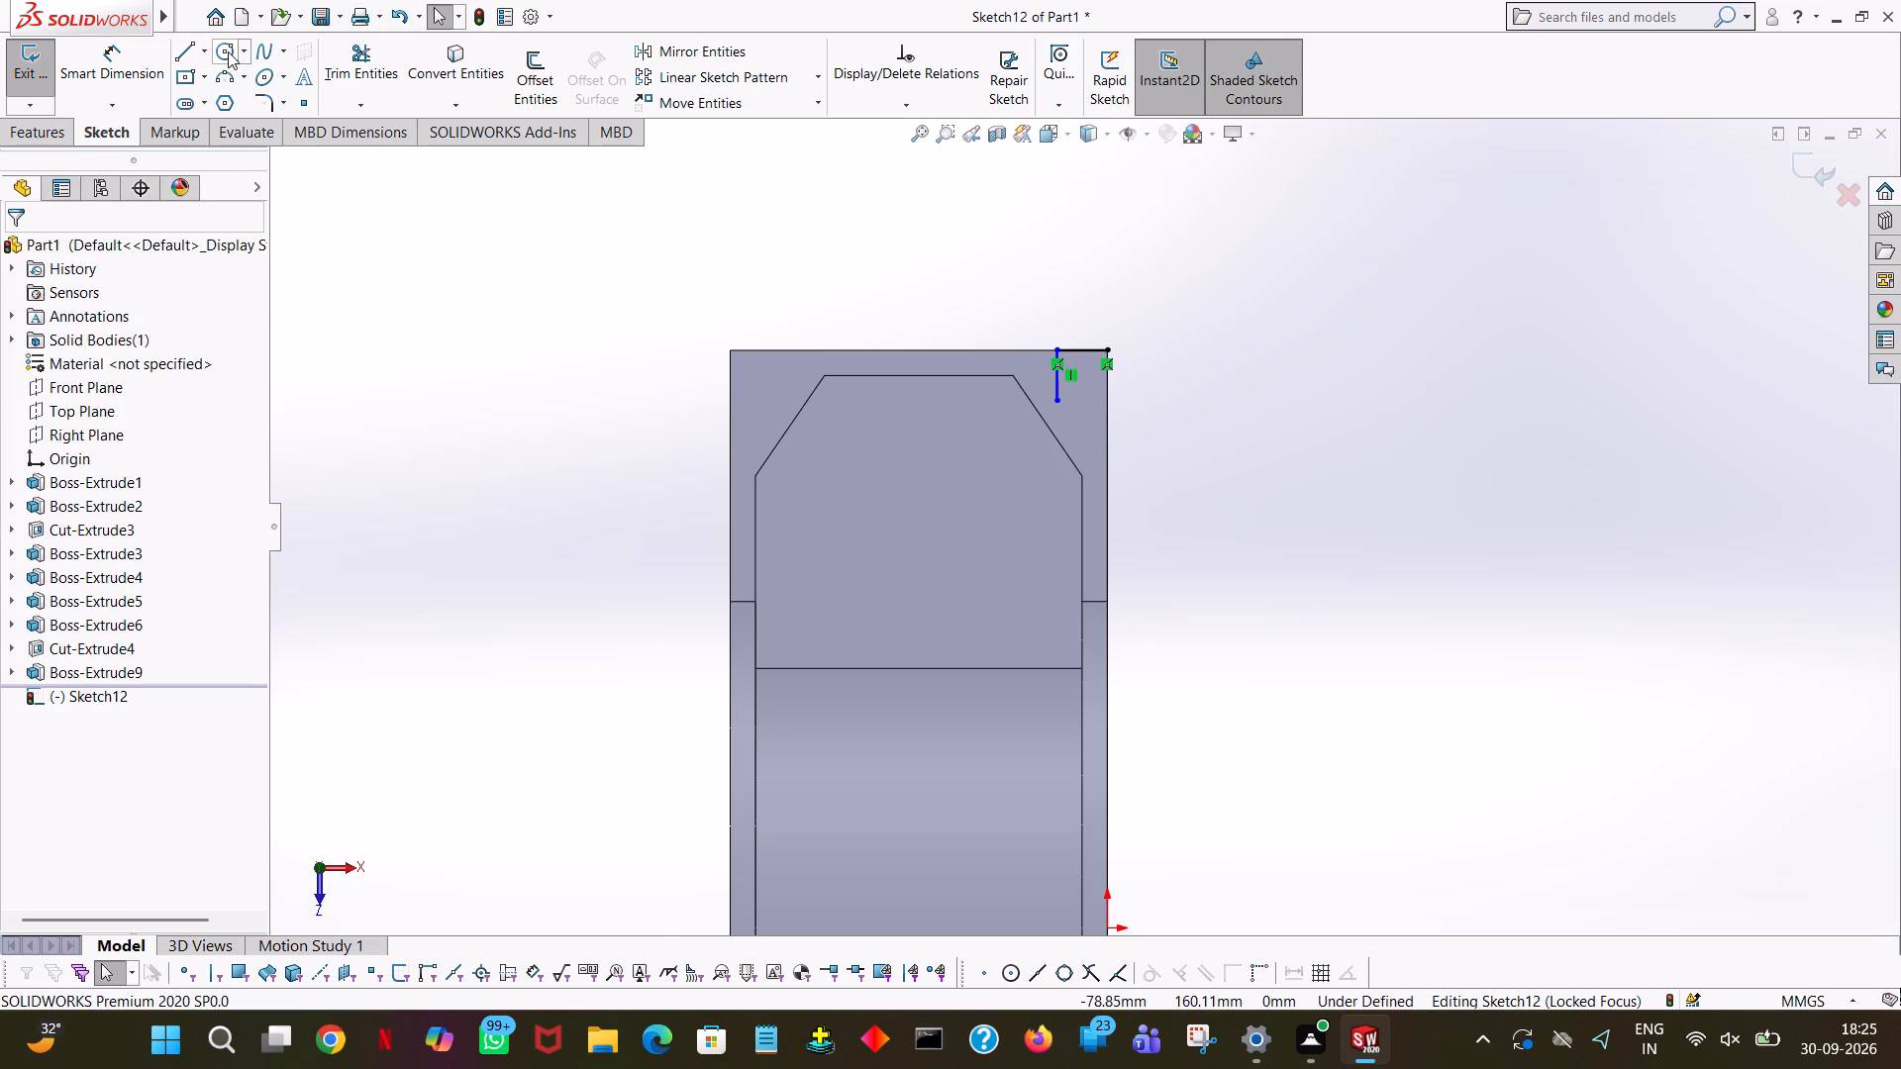
Sketch a circle of 4 mm radius centred on the lower end of the vertical line.
left_click(228, 51)
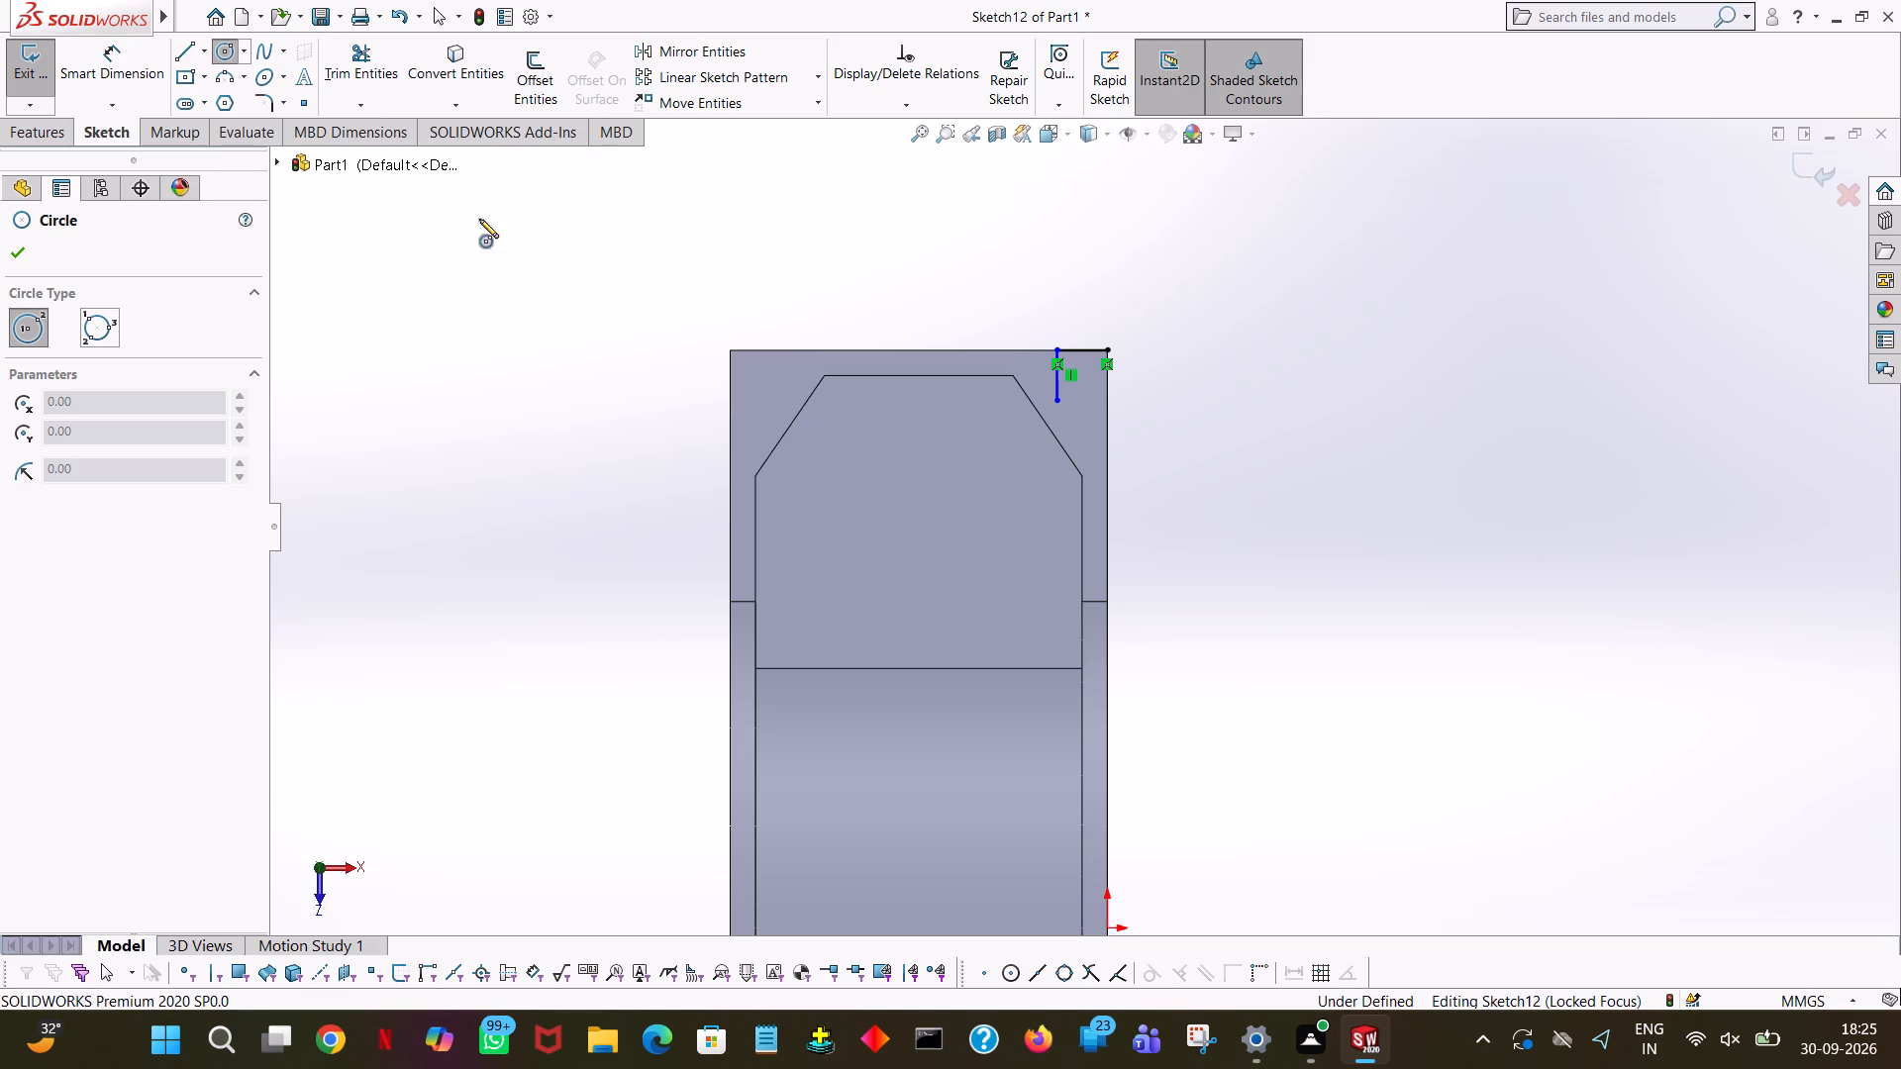
left_click(1057, 400)
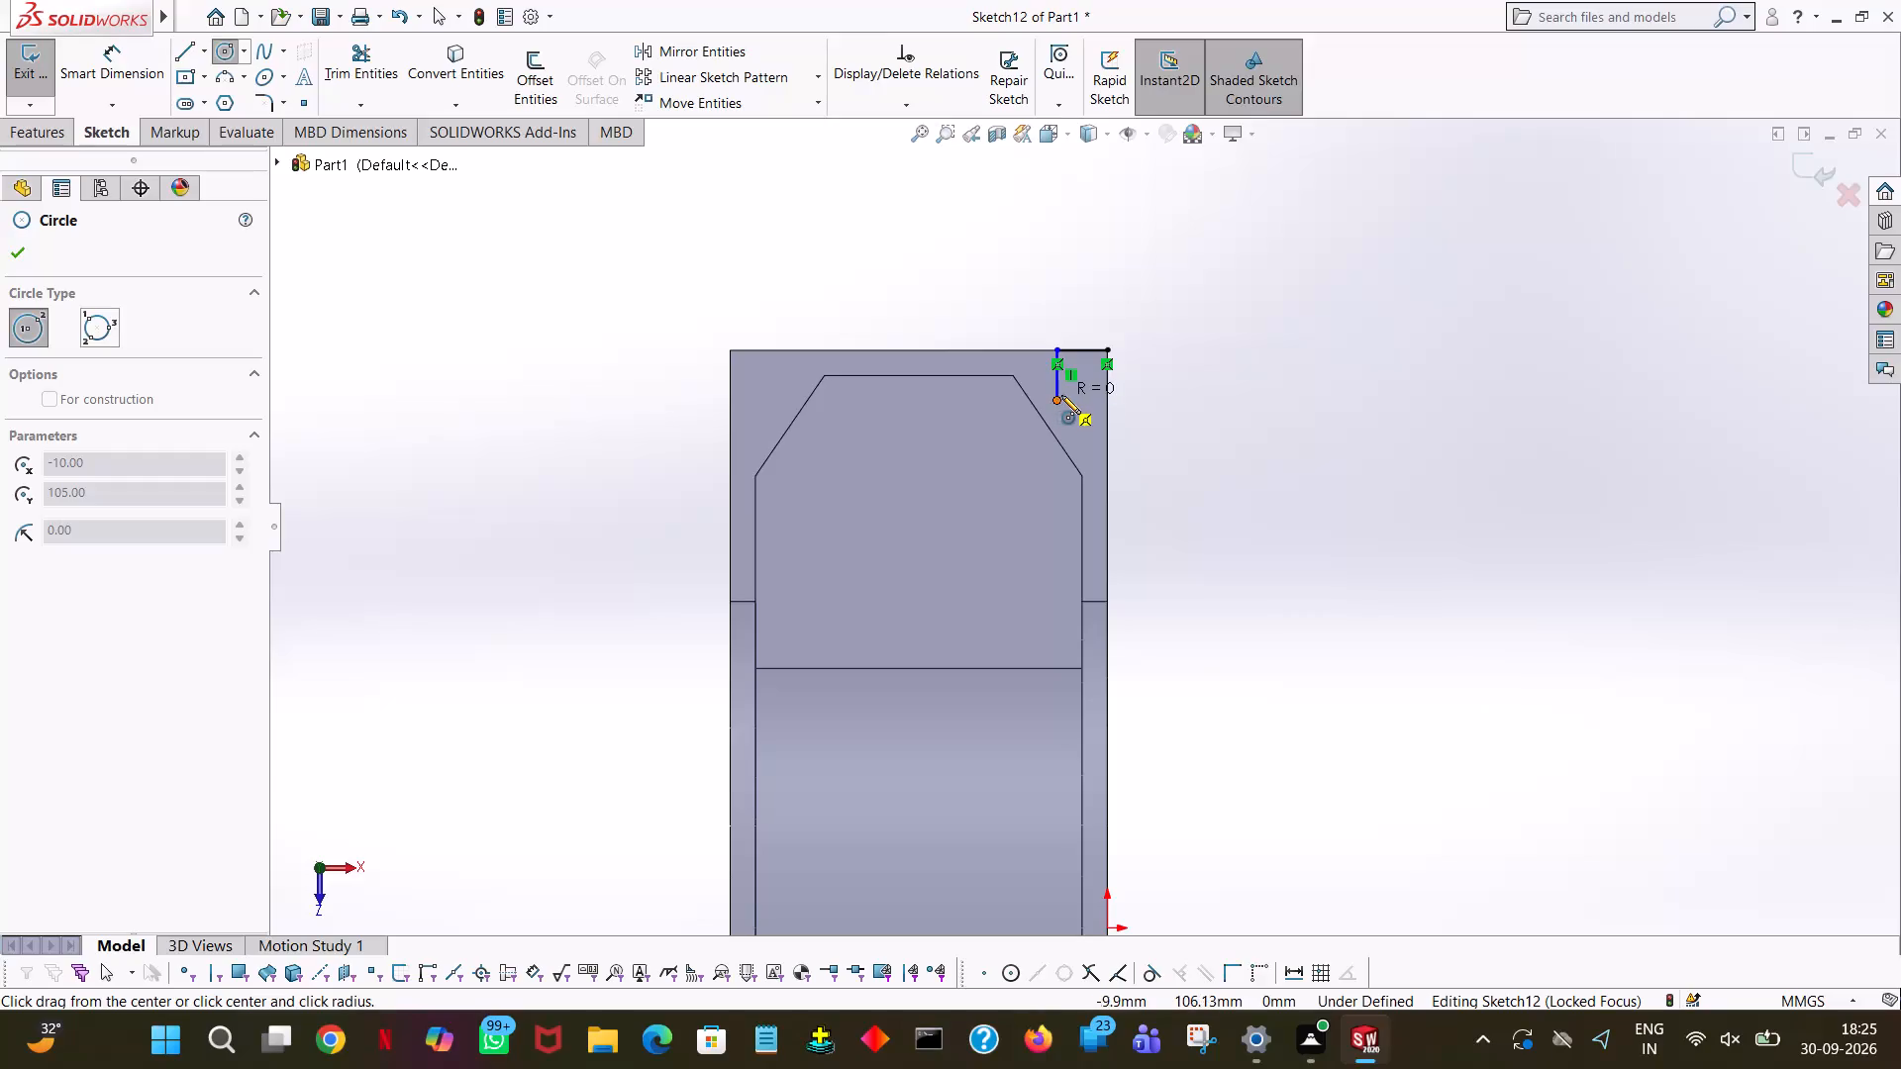
left_click(1071, 396)
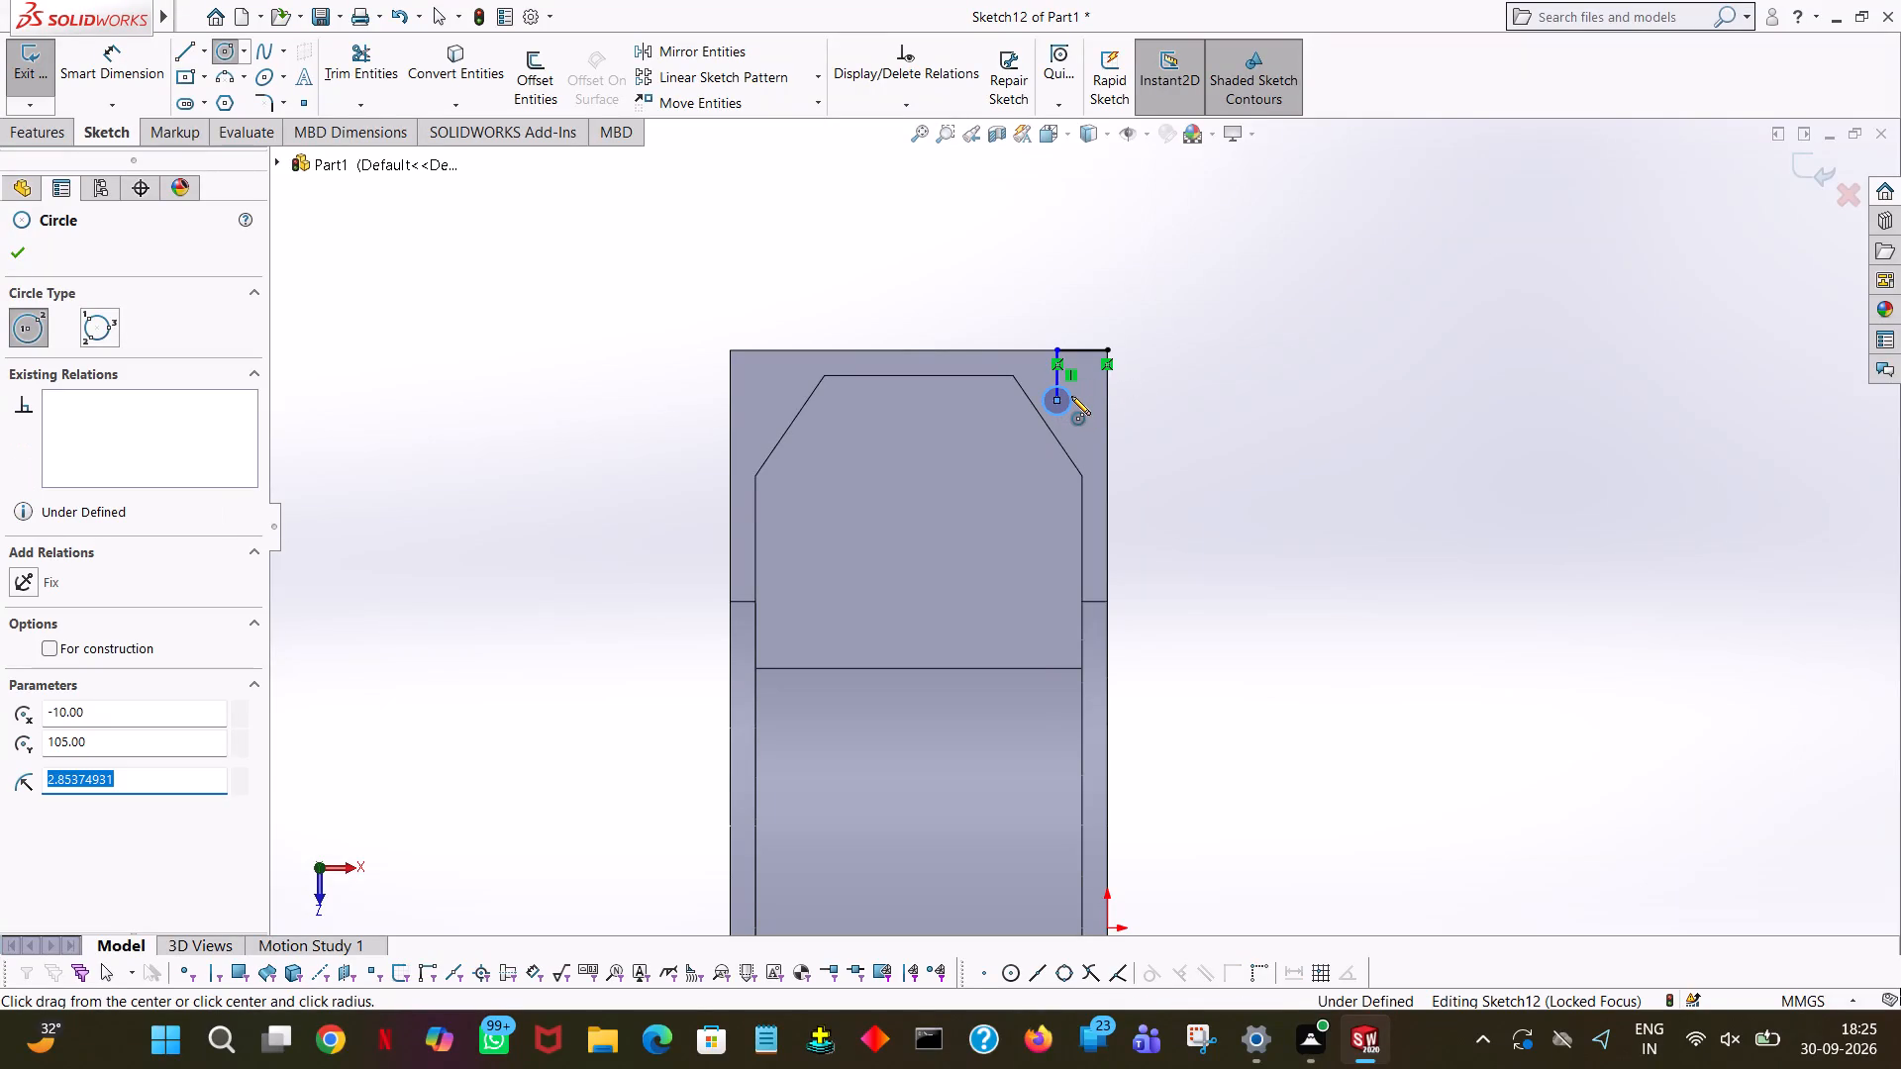
key("4")
key("Return")
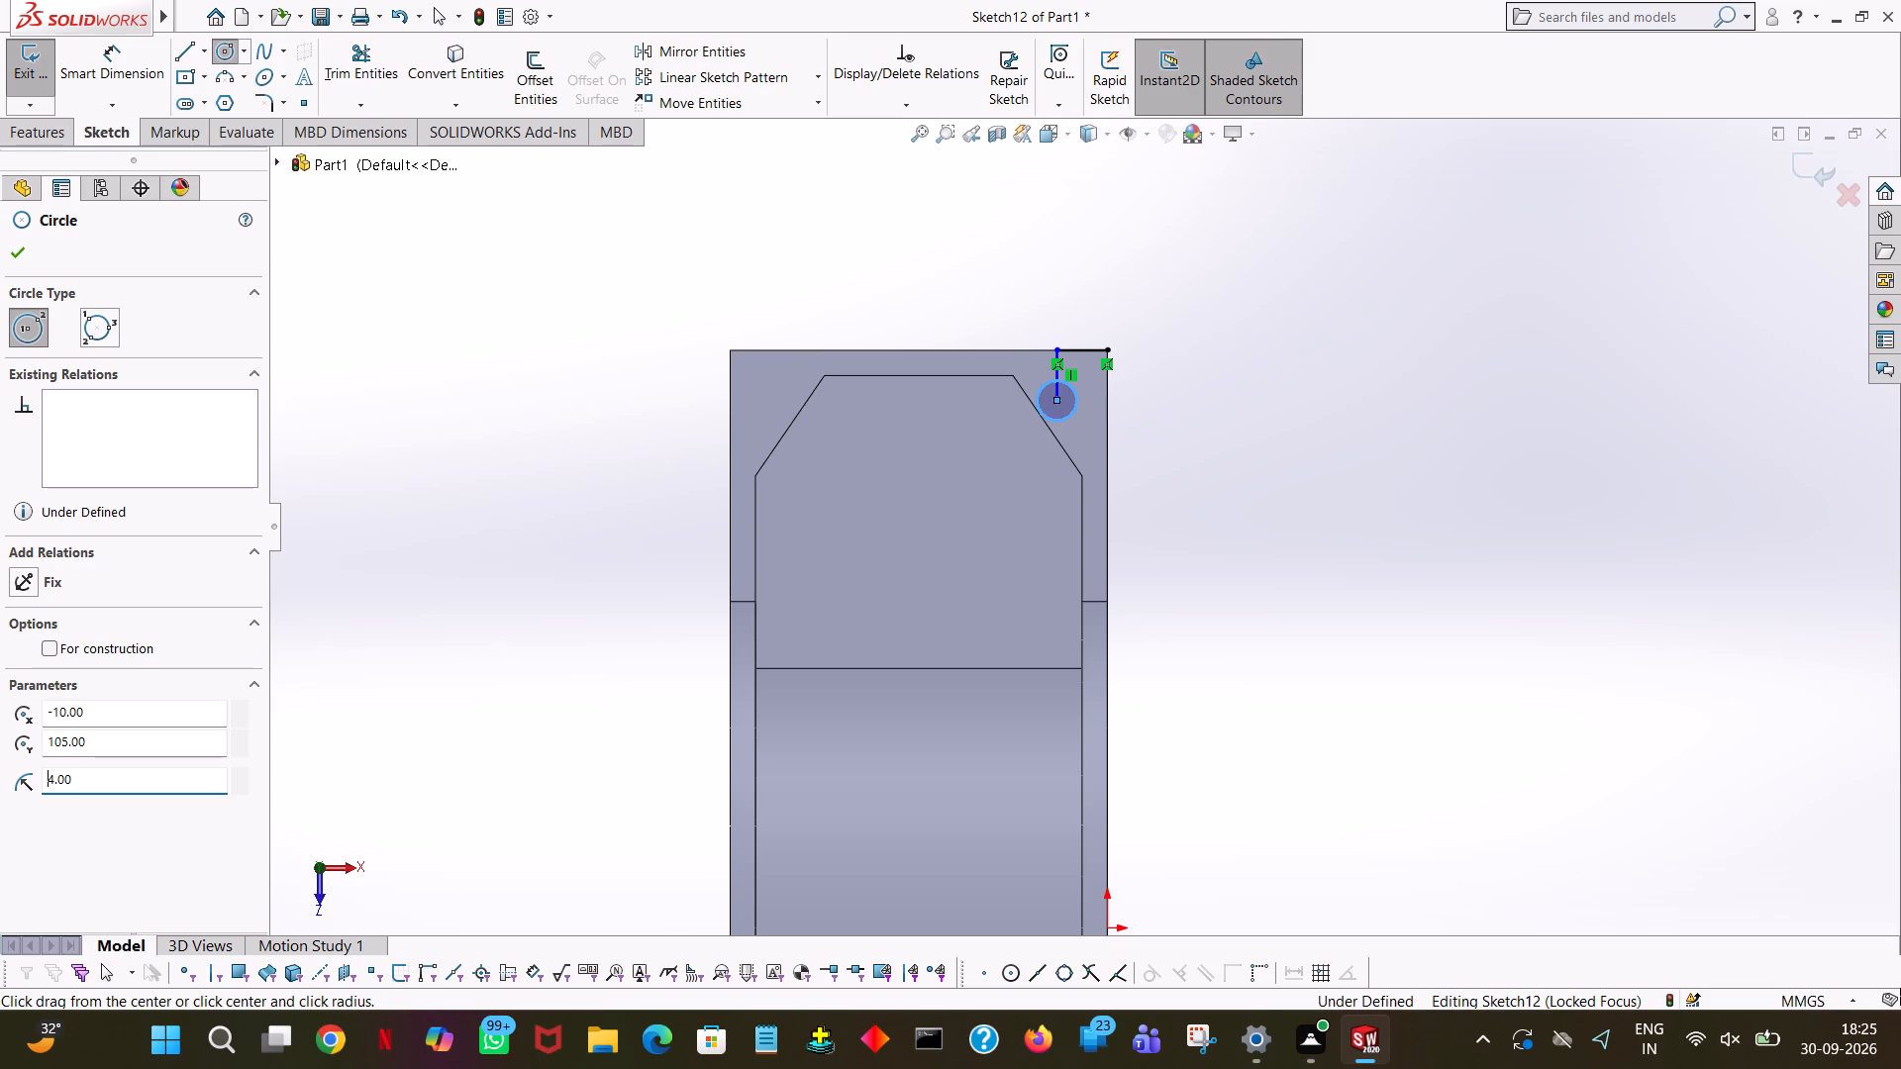
right_click(1230, 430)
left_click(1264, 441)
Set the lengths of the vertical and horizontal locating lines to 8 mm each, moving the circle closer to the corner.
scroll(1086, 419, "down", 4, "ctrl")
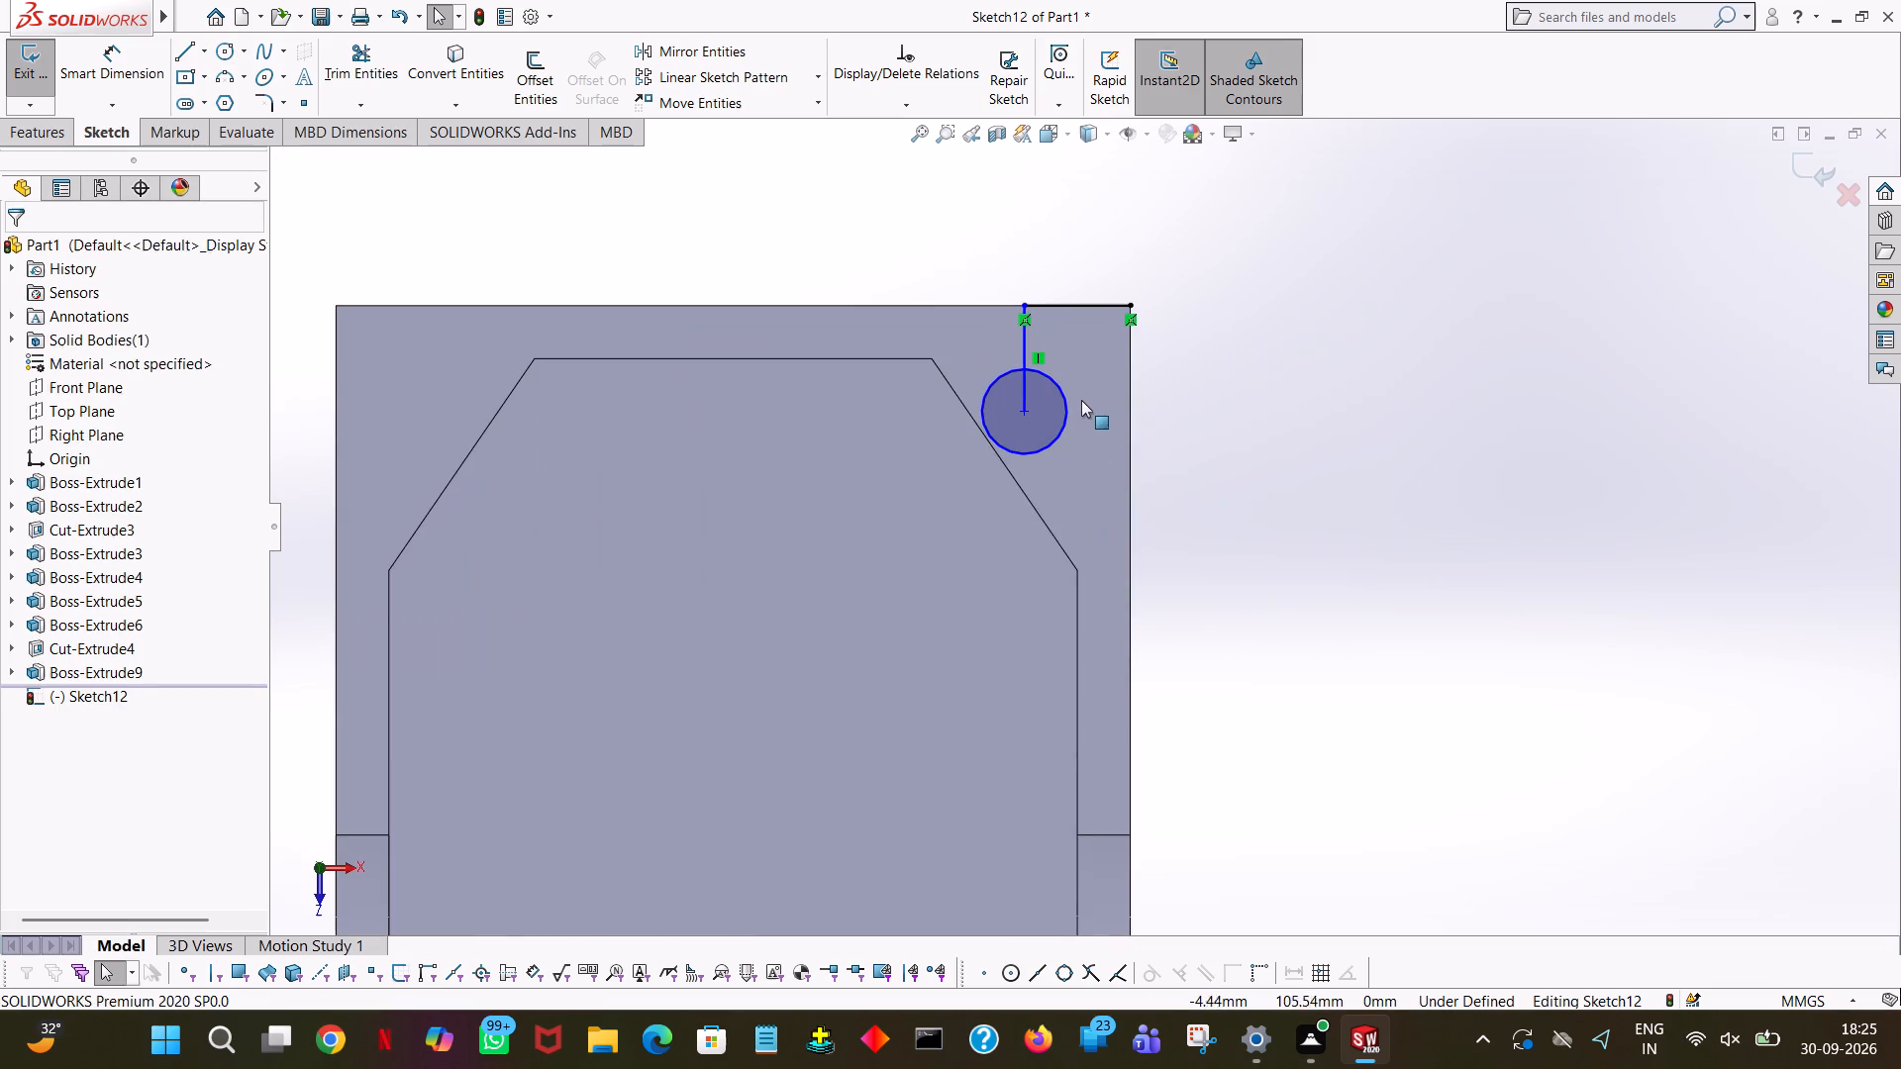
scroll(1098, 291, "down", 2, "ctrl")
scroll(1056, 328, "up", 1, "ctrl")
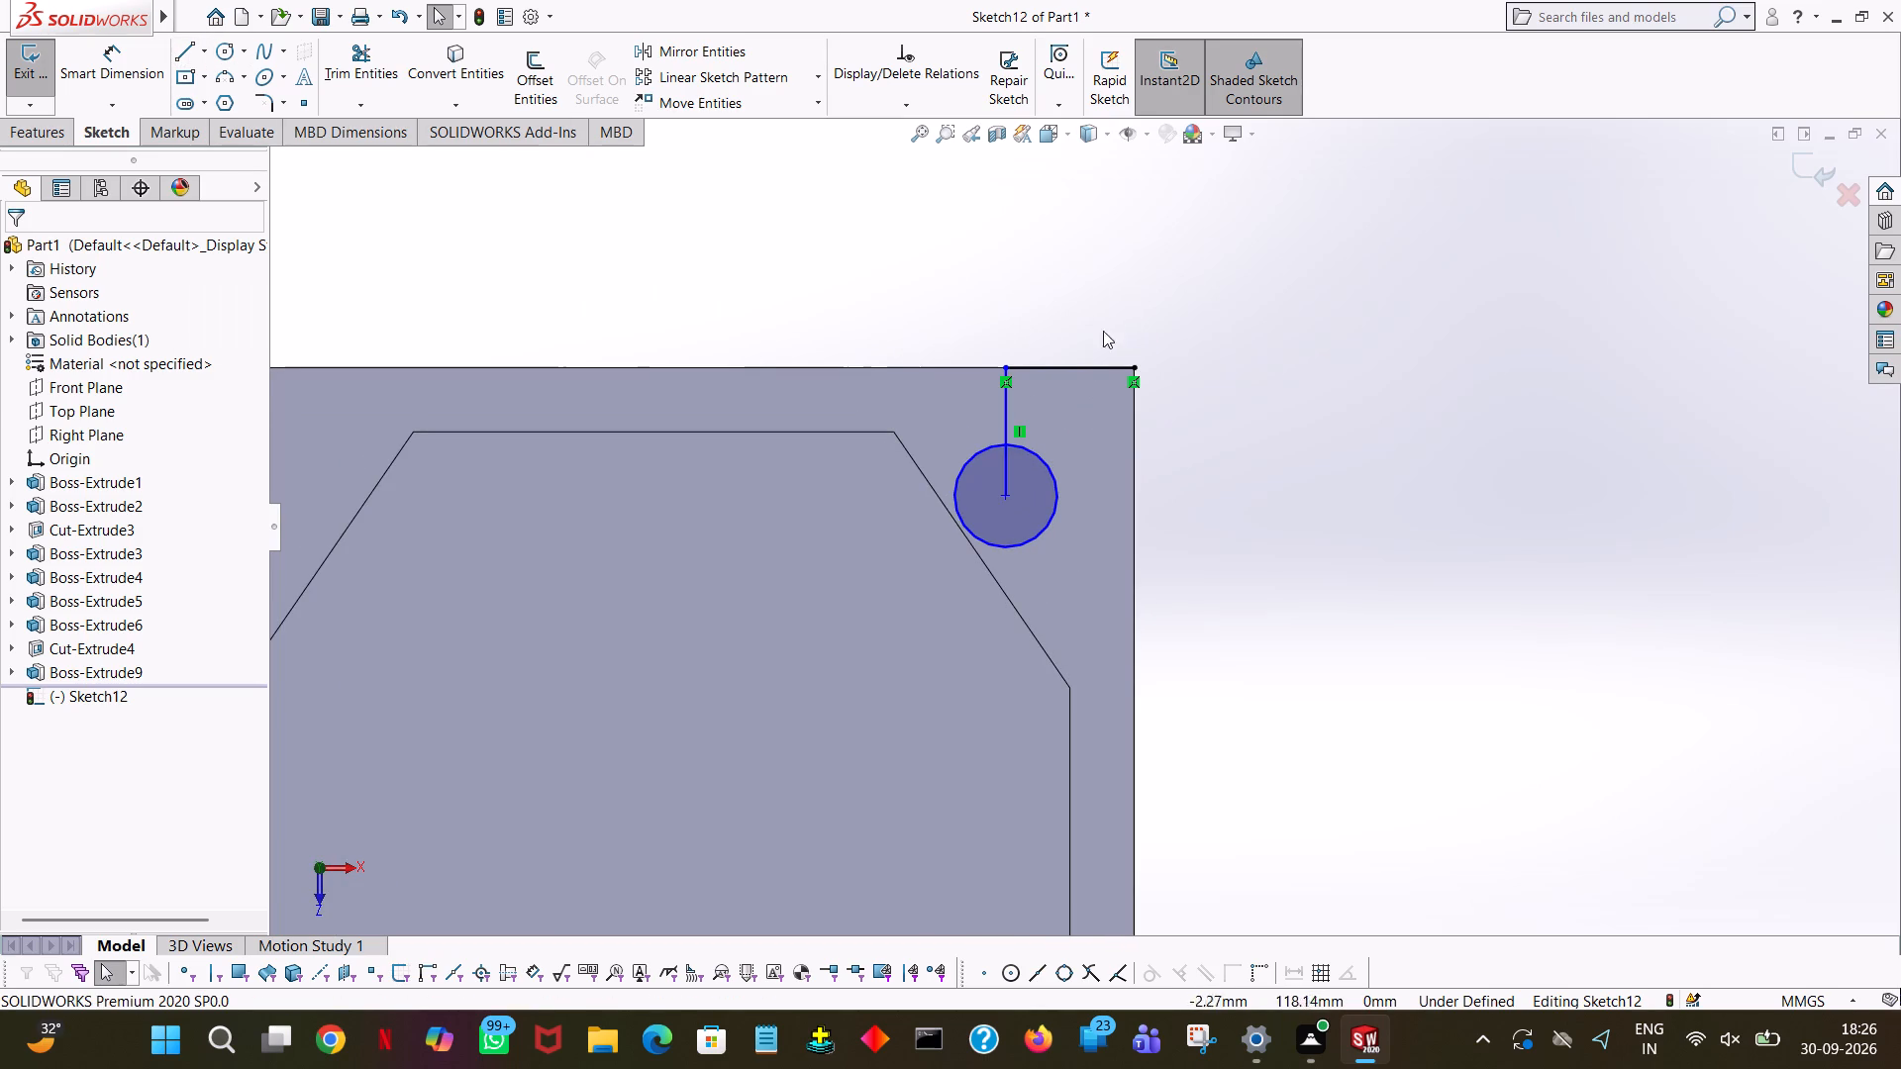
left_click(1091, 367, "ctrl")
scroll(1091, 367, "up", 1, "ctrl")
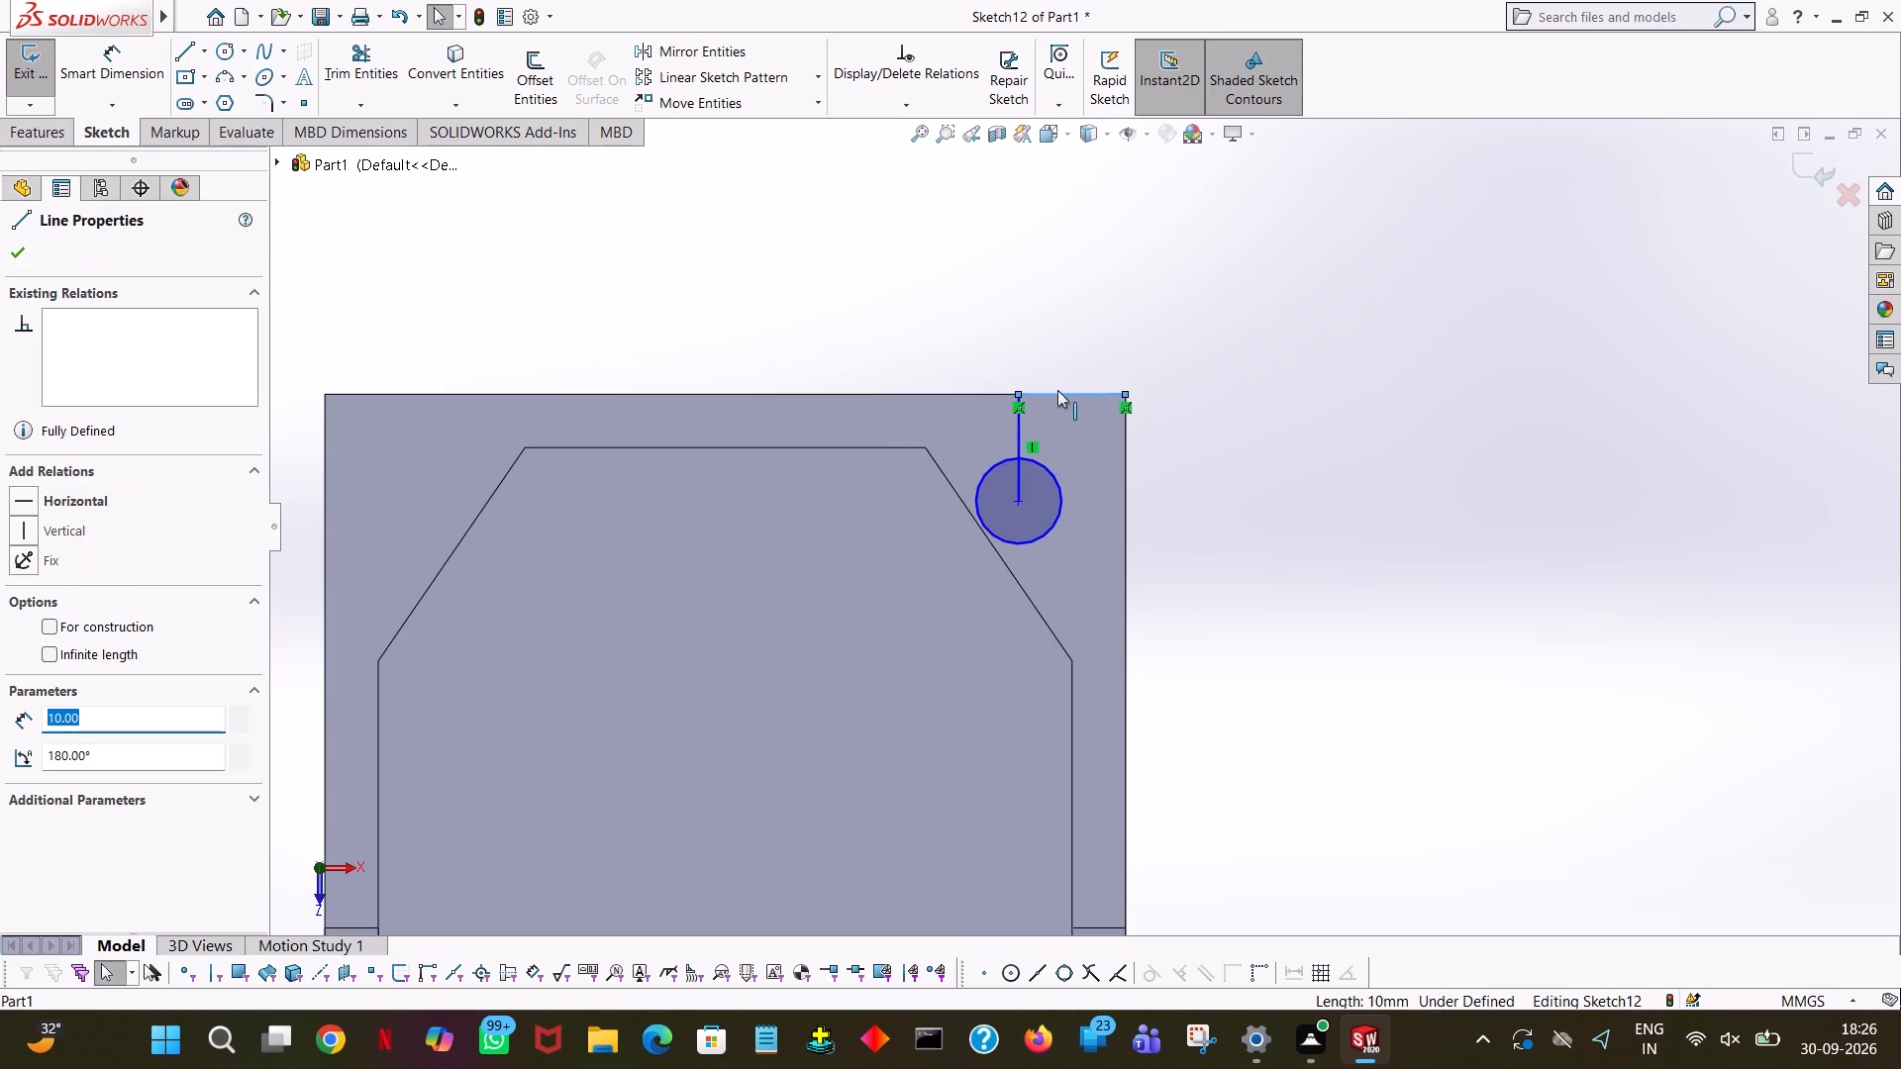
left_click(1019, 427, "ctrl")
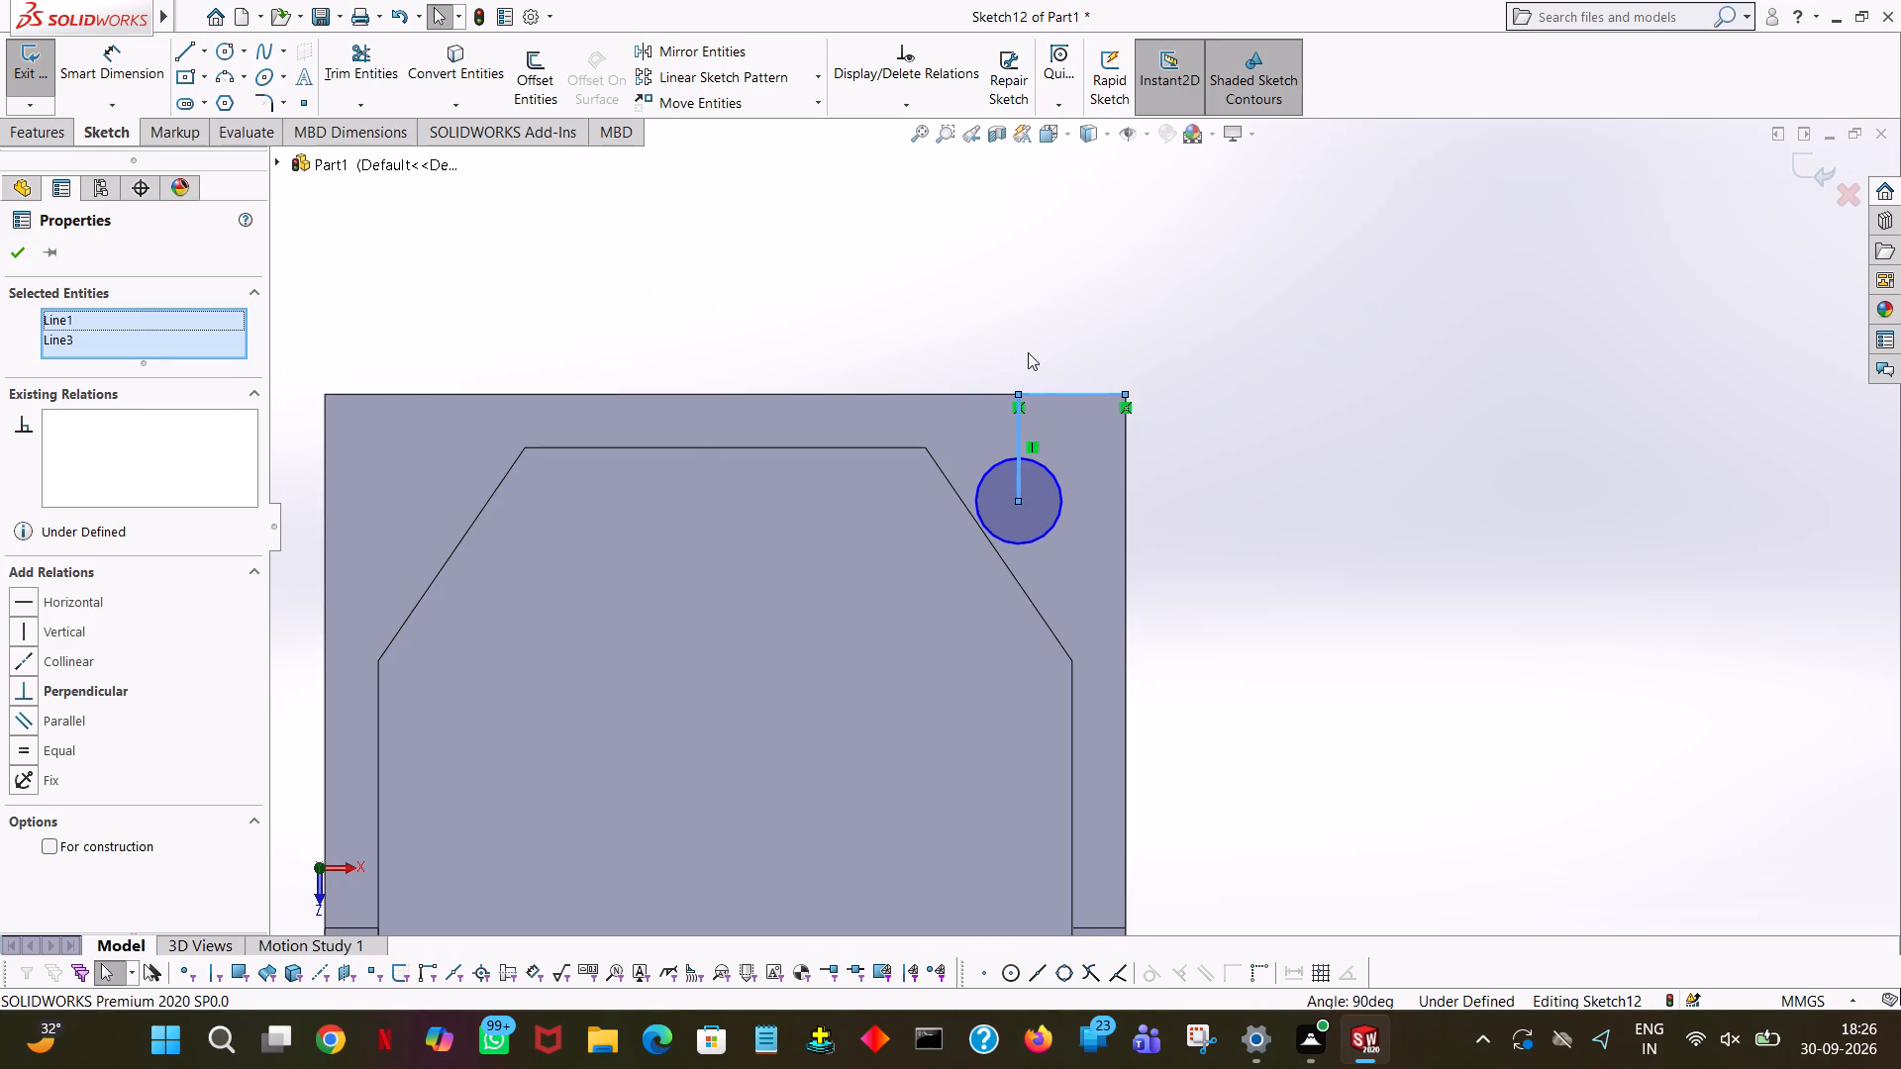
left_click(1066, 397, "ctrl")
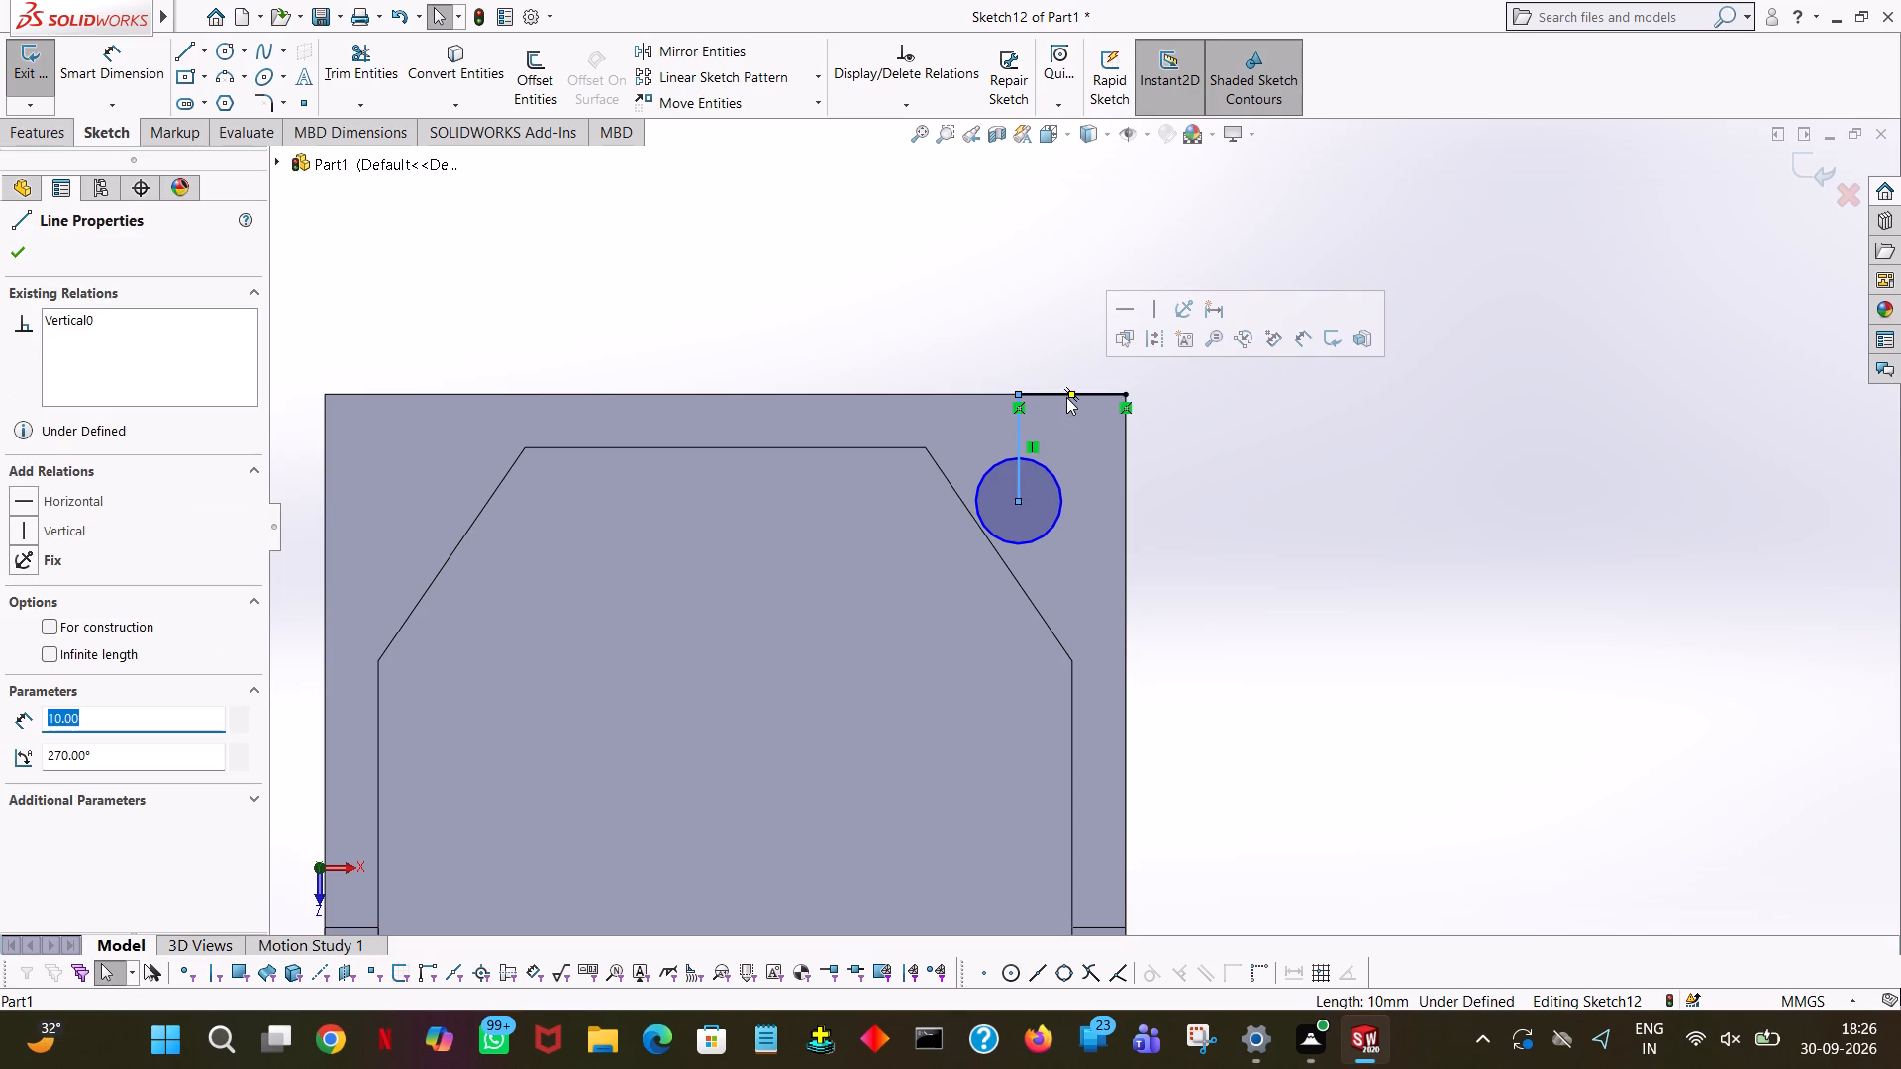
key("8")
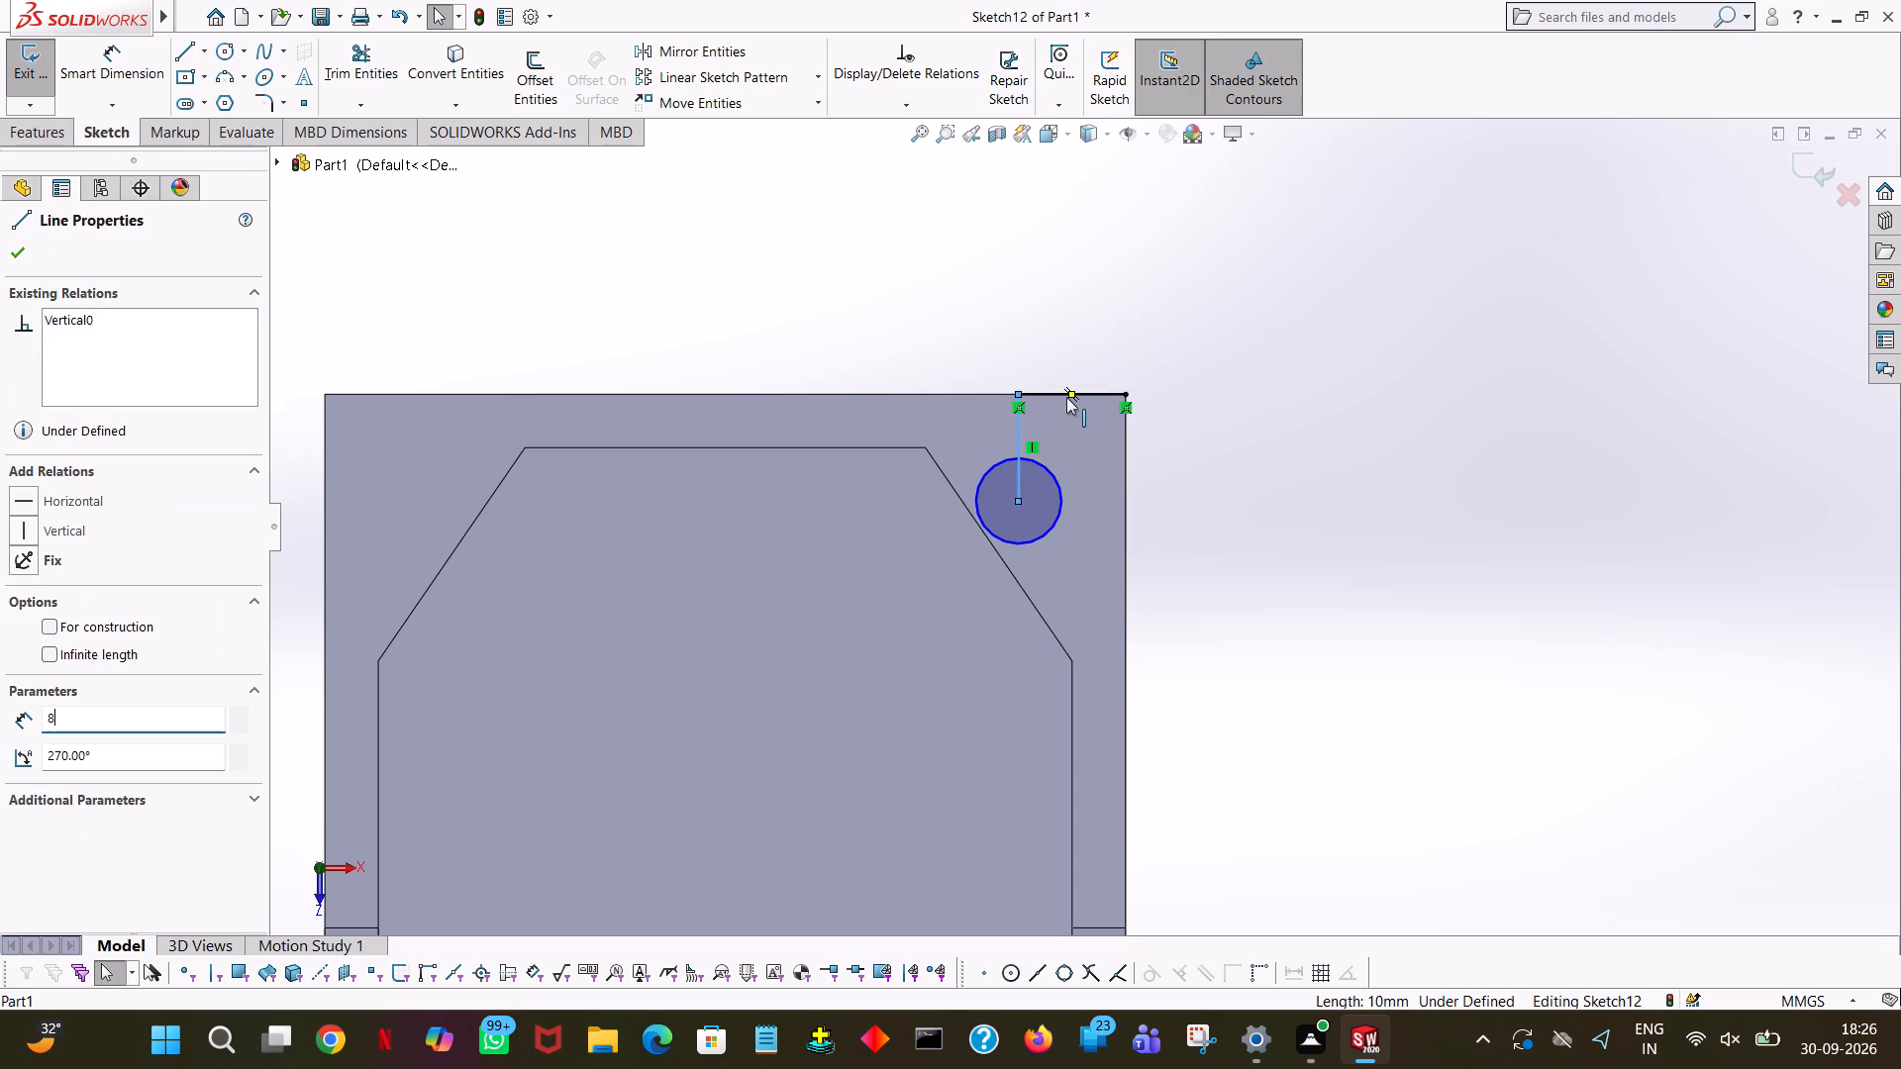
key("Return")
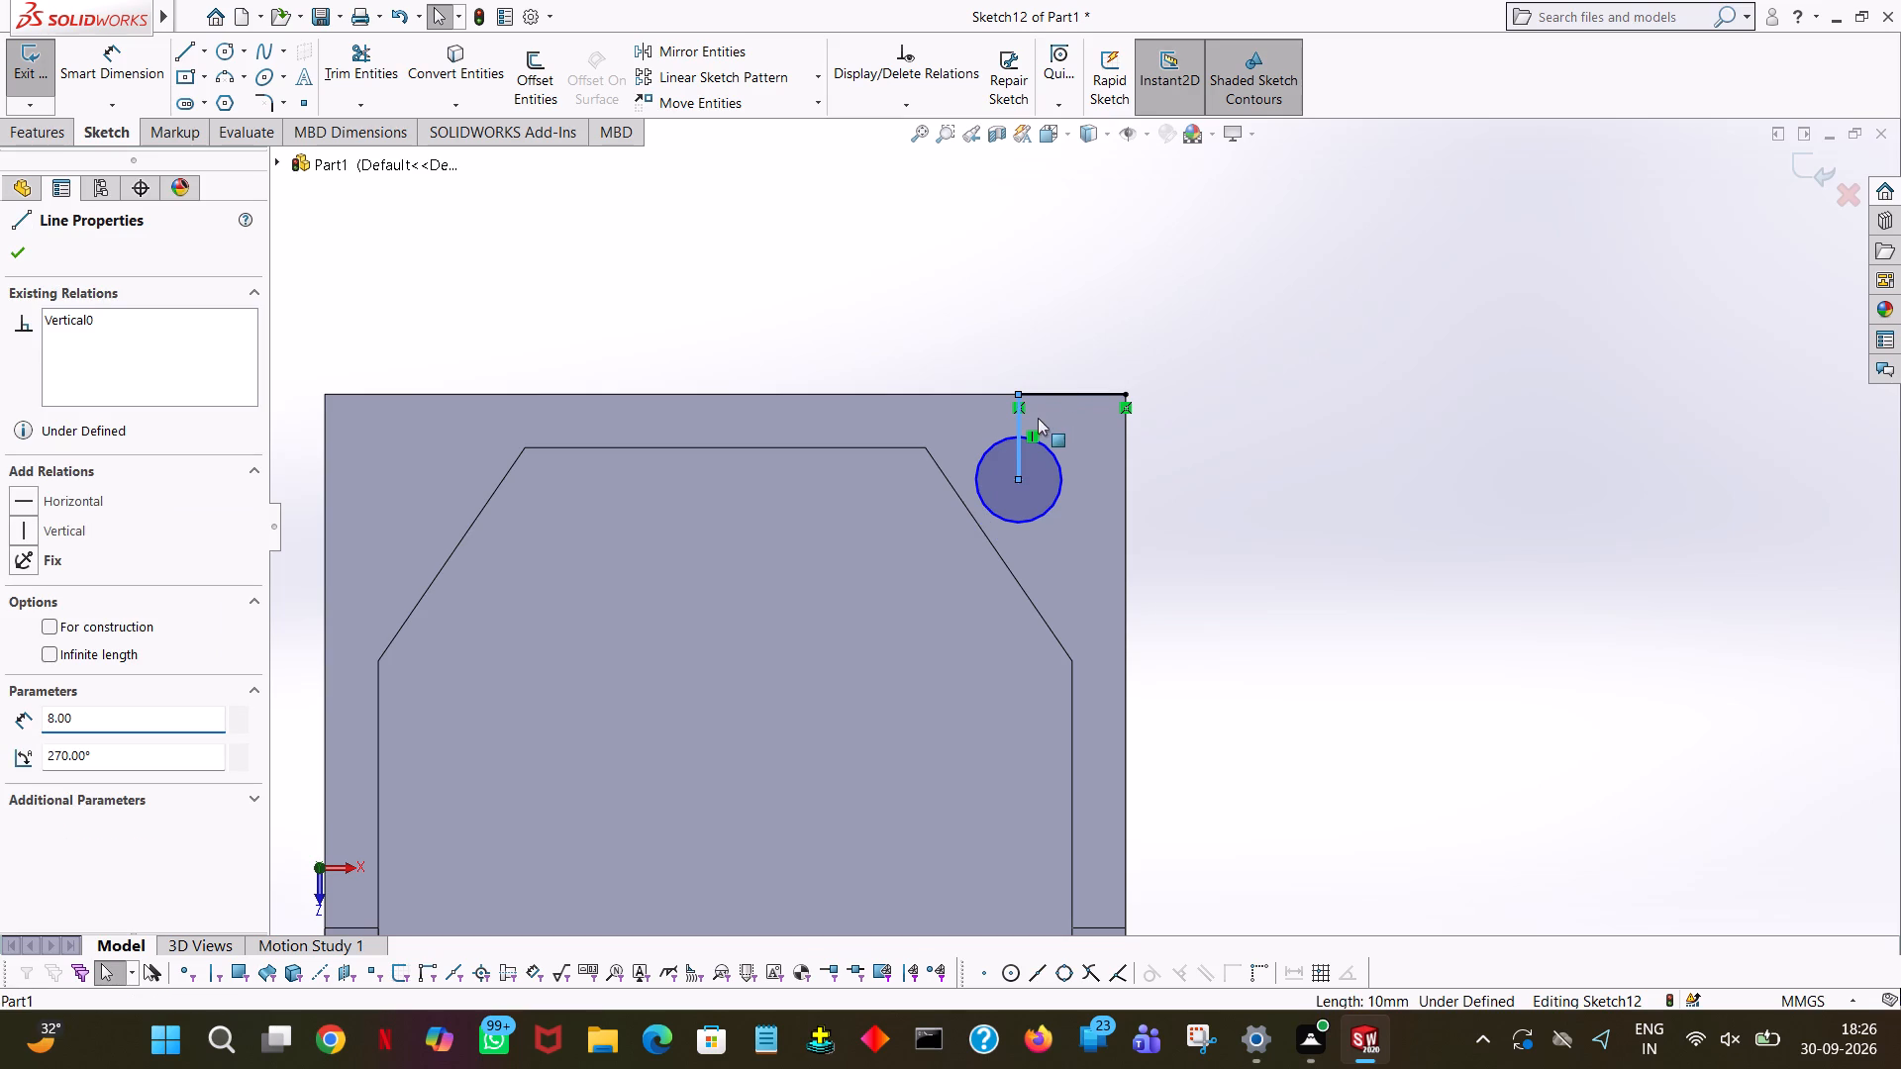
left_click(1090, 395)
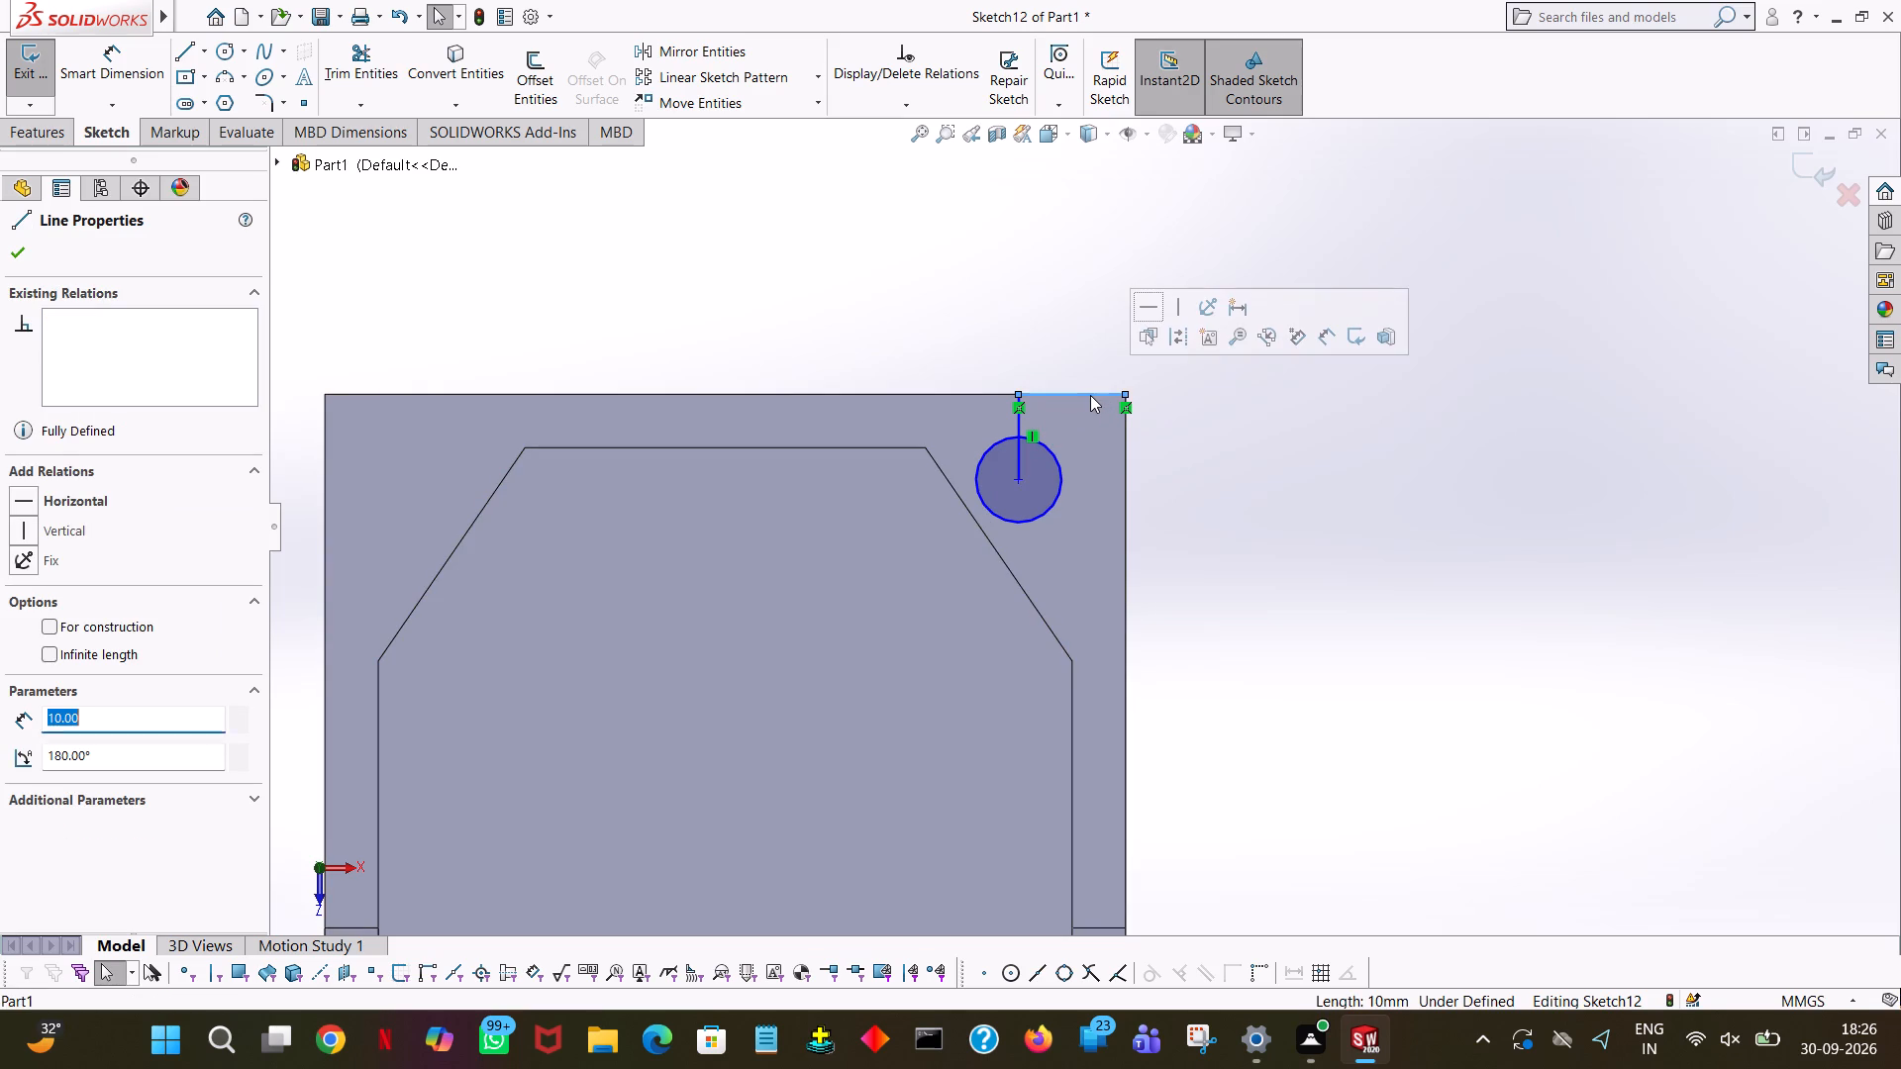
key("8")
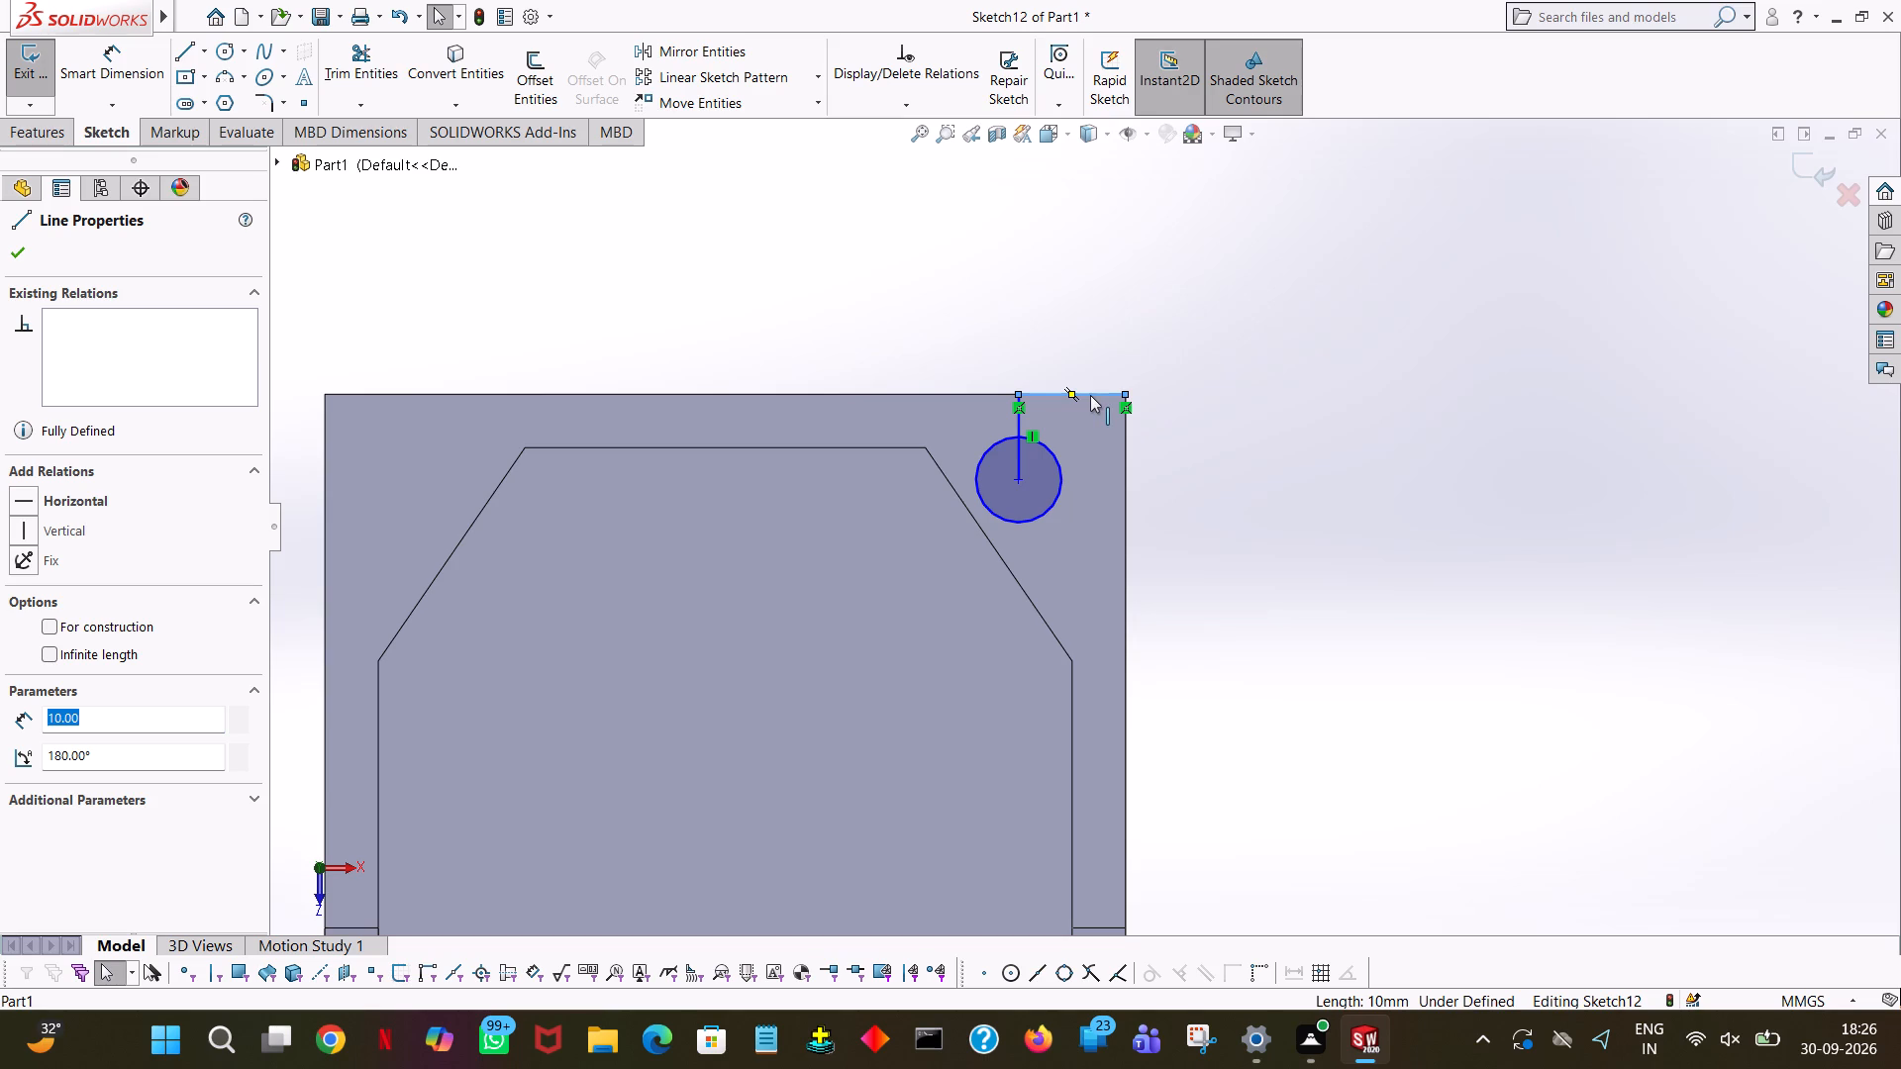
key("Return")
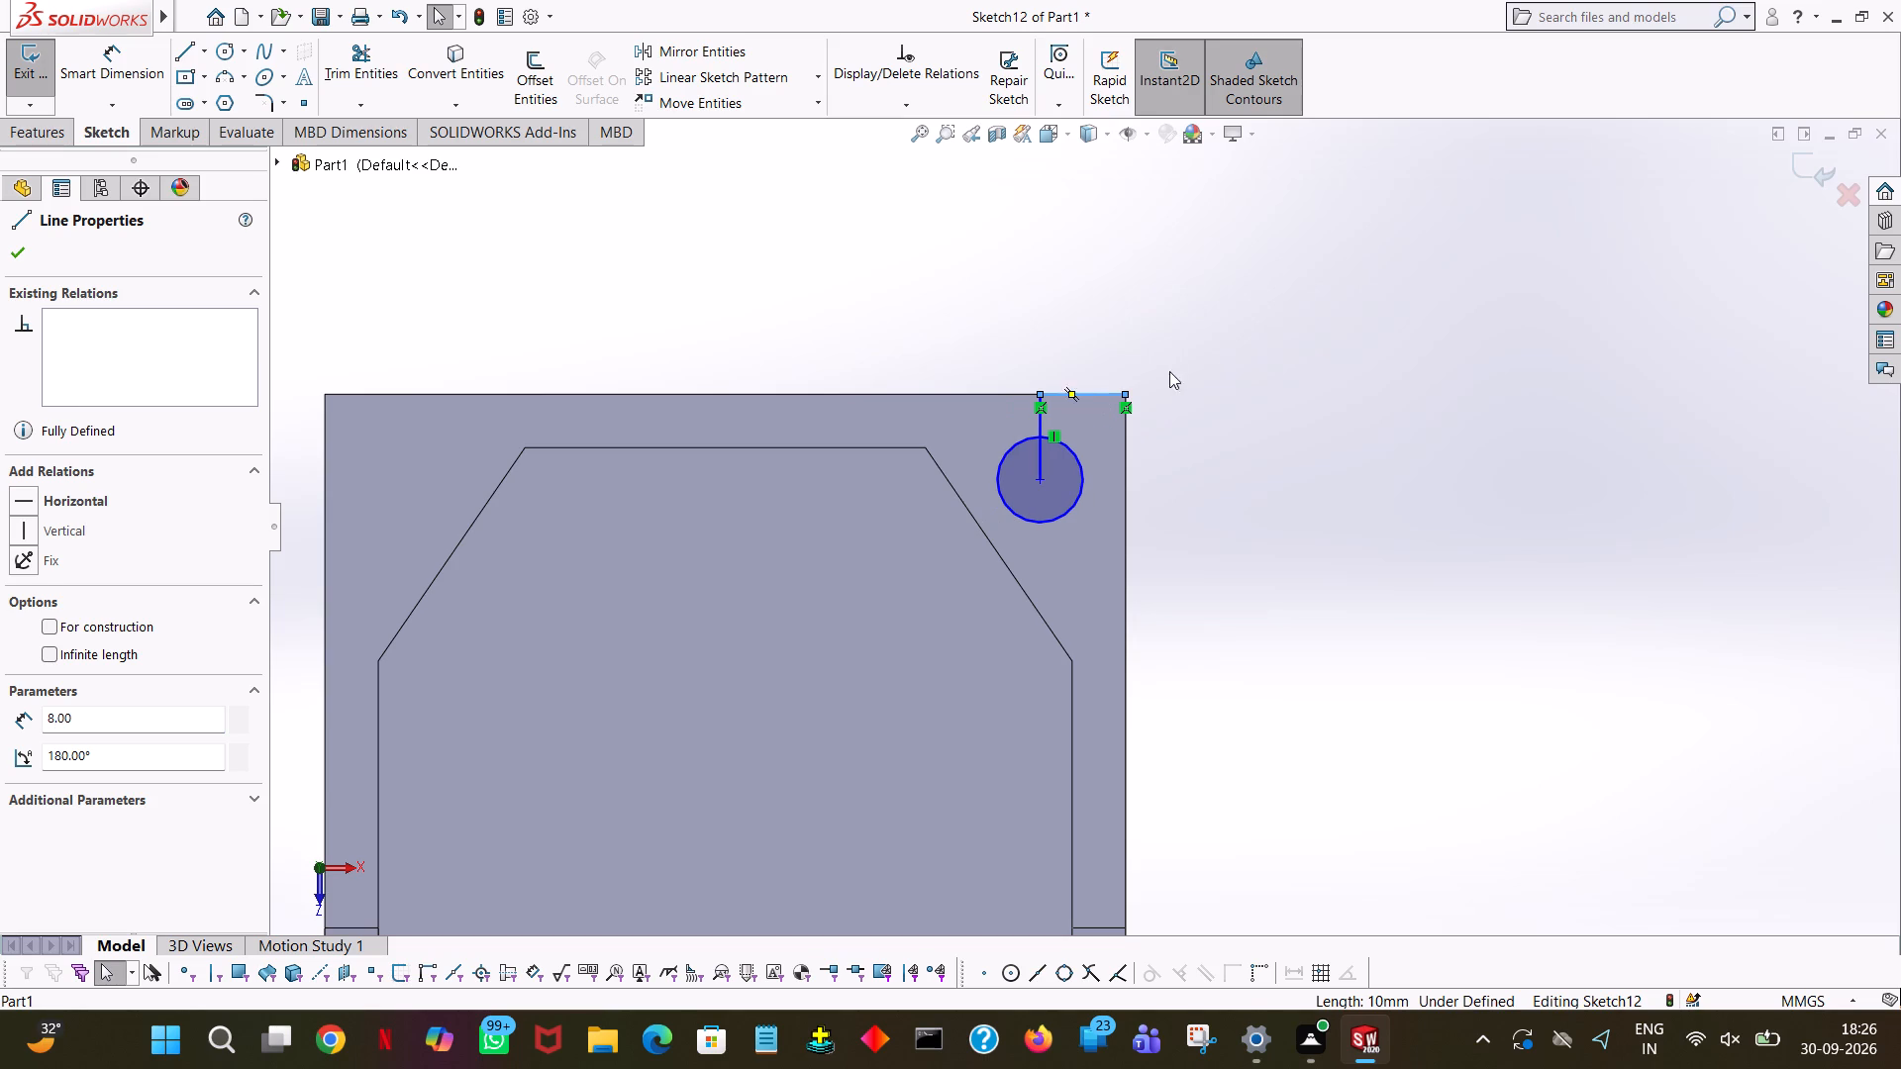
left_click(1216, 326)
Start a horizontal locating line from the rim face's upper-left corner along its upper edge.
scroll(384, 231, "down", 2, "ctrl")
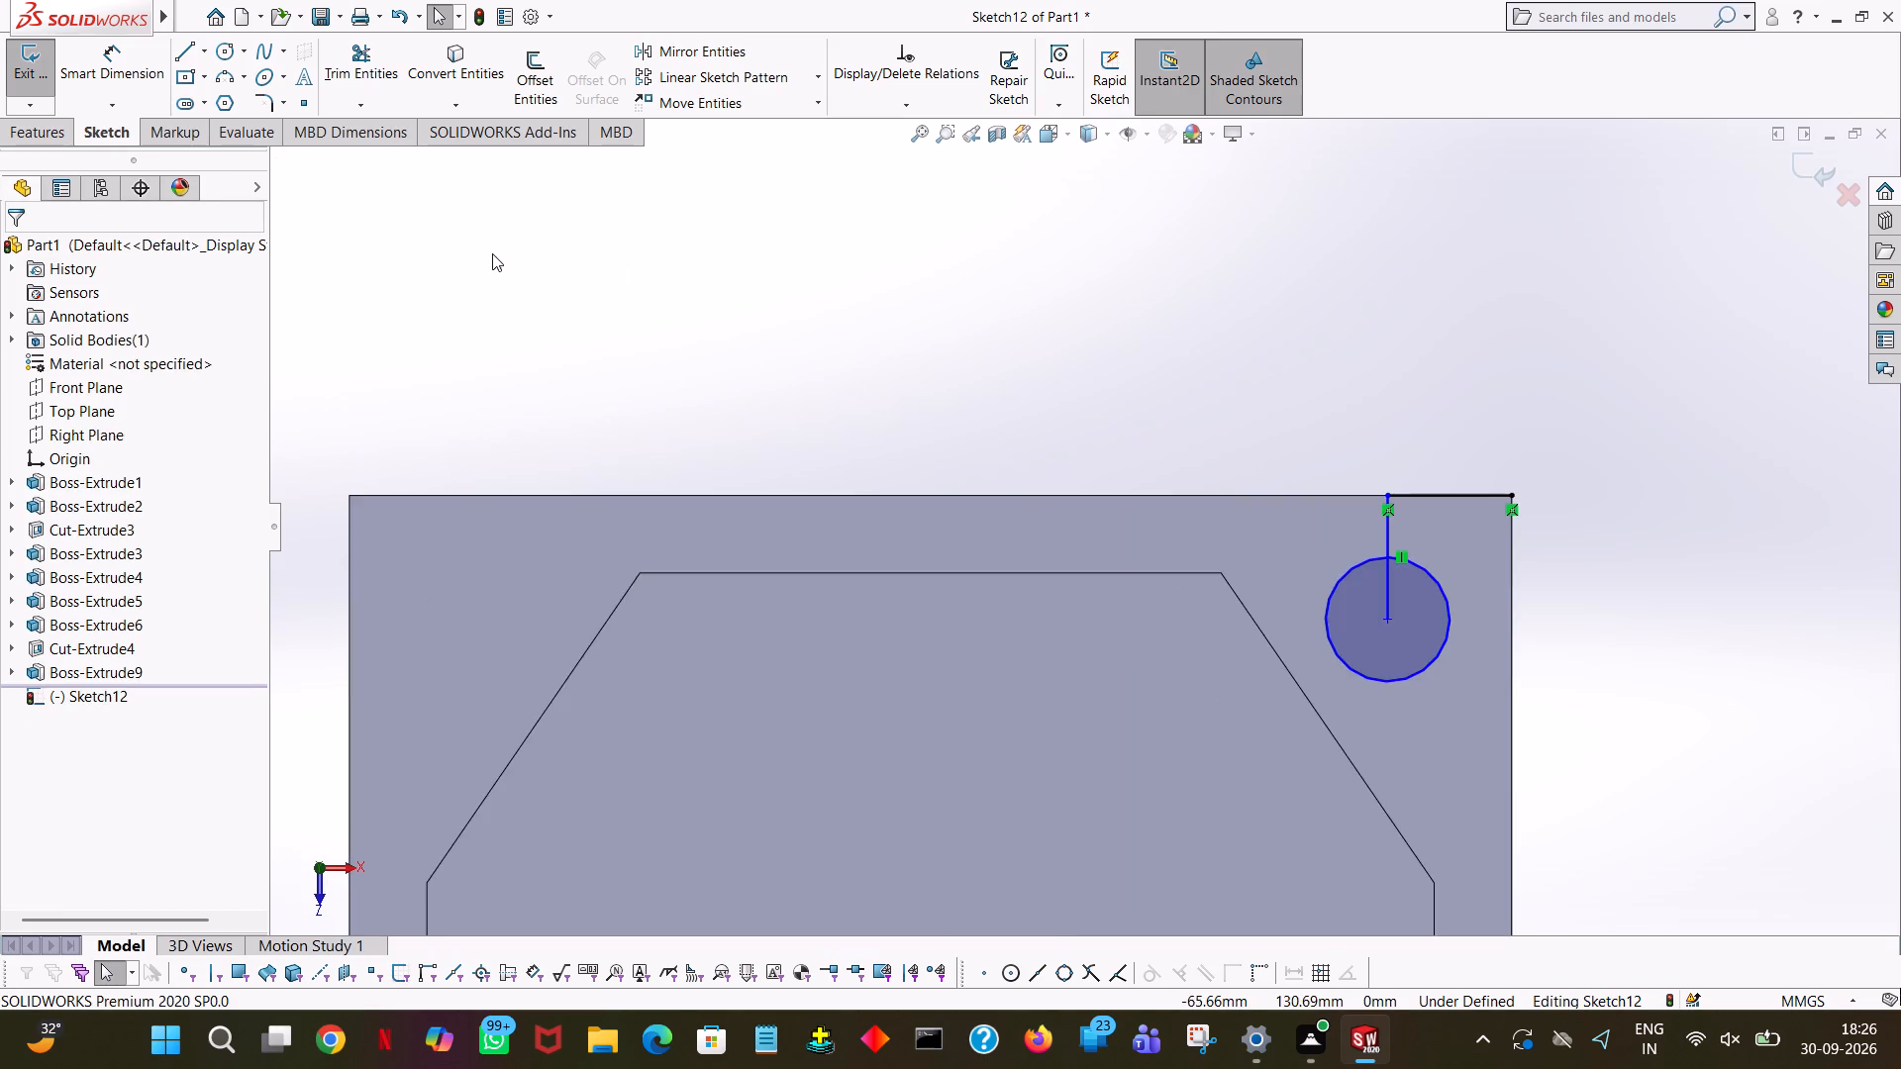
scroll(407, 230, "up", 5, "ctrl")
scroll(404, 162, "down", 1, "ctrl")
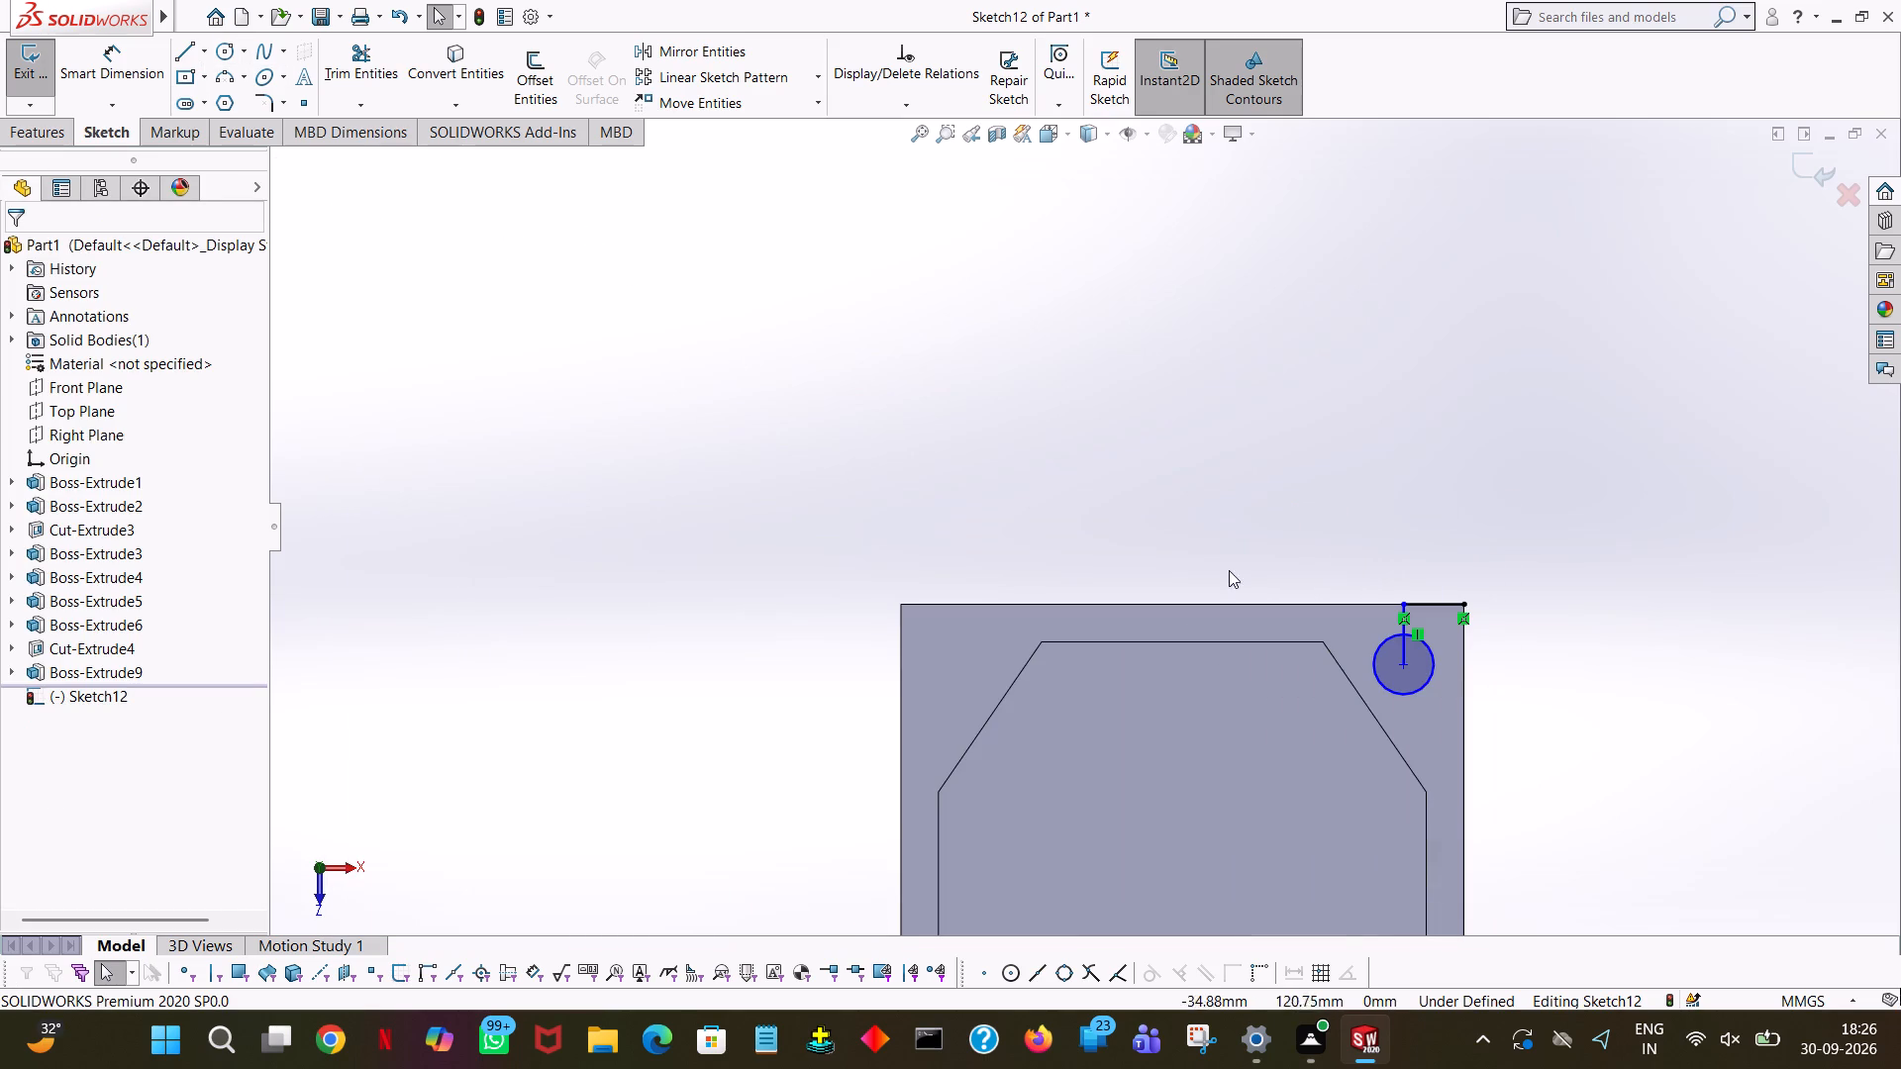
scroll(1231, 570, "up", 3, "ctrl")
scroll(1252, 699, "down", 1, "ctrl")
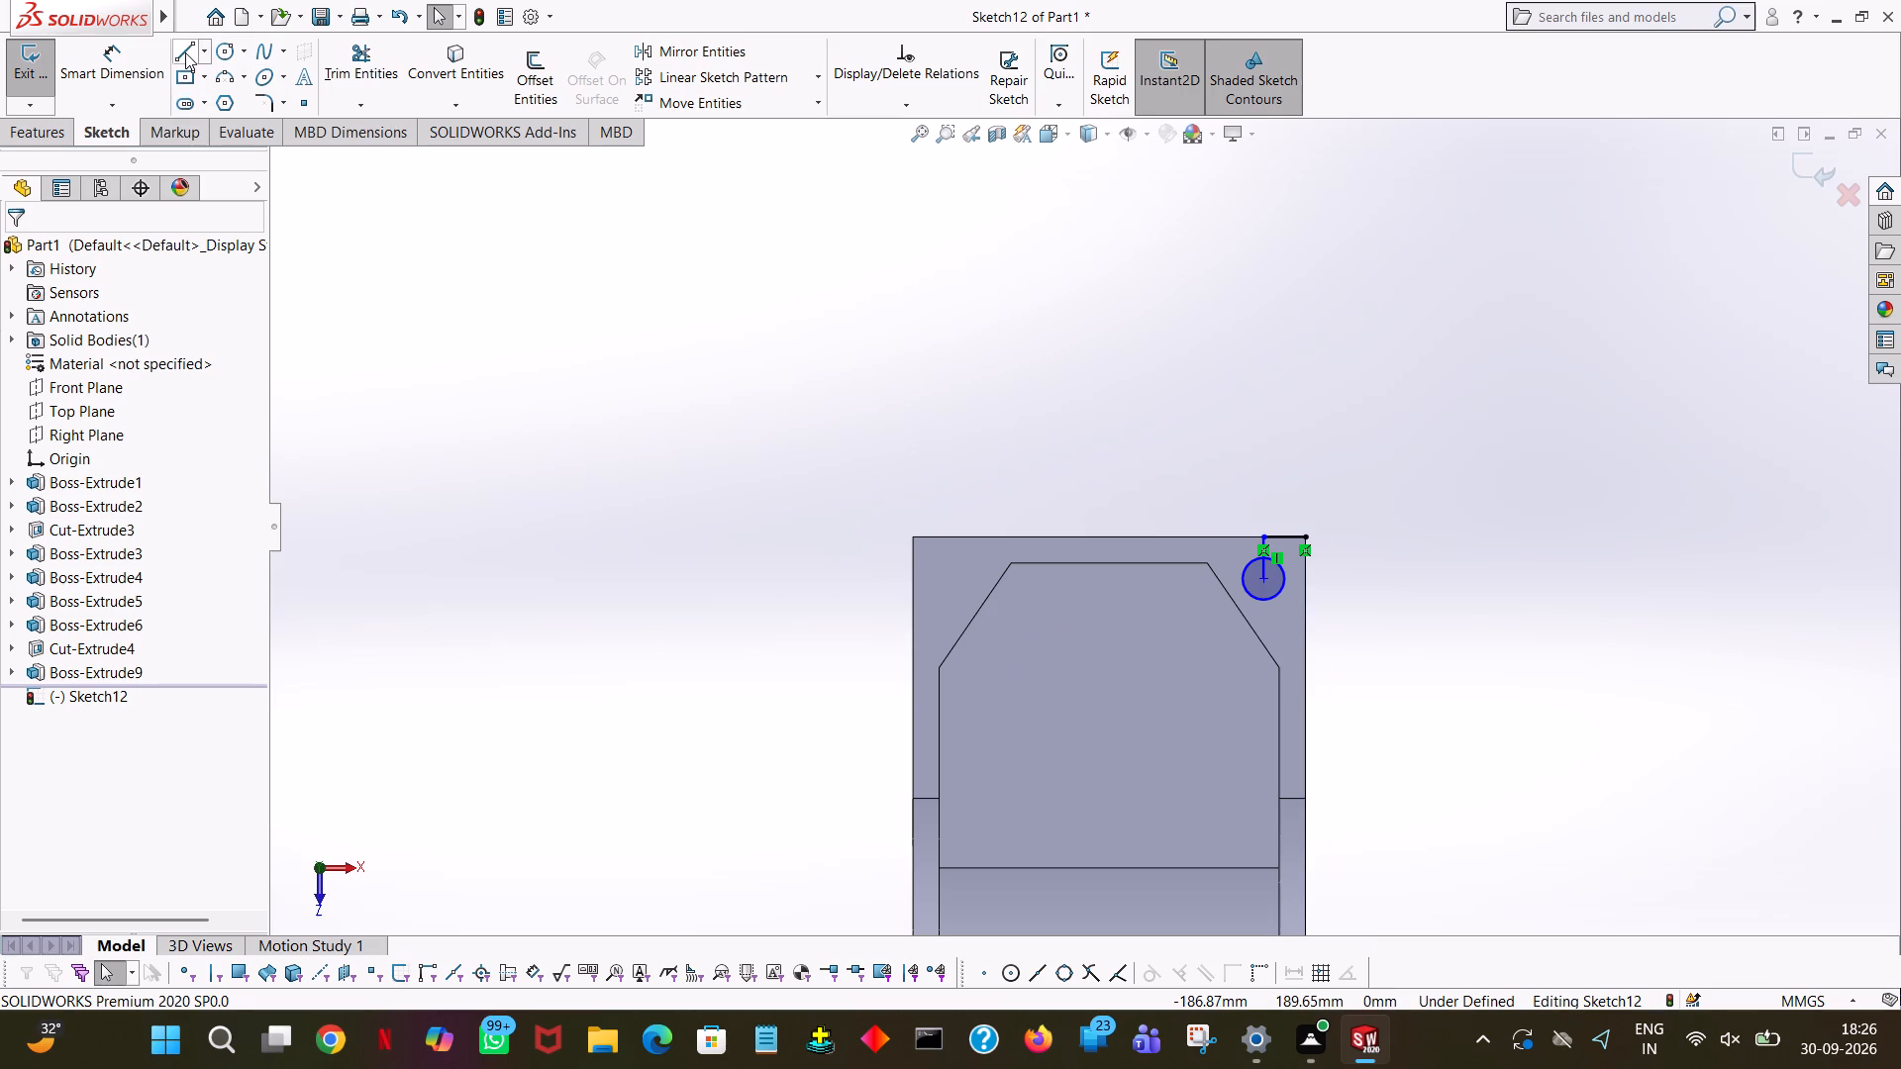
left_click(185, 52, "ctrl")
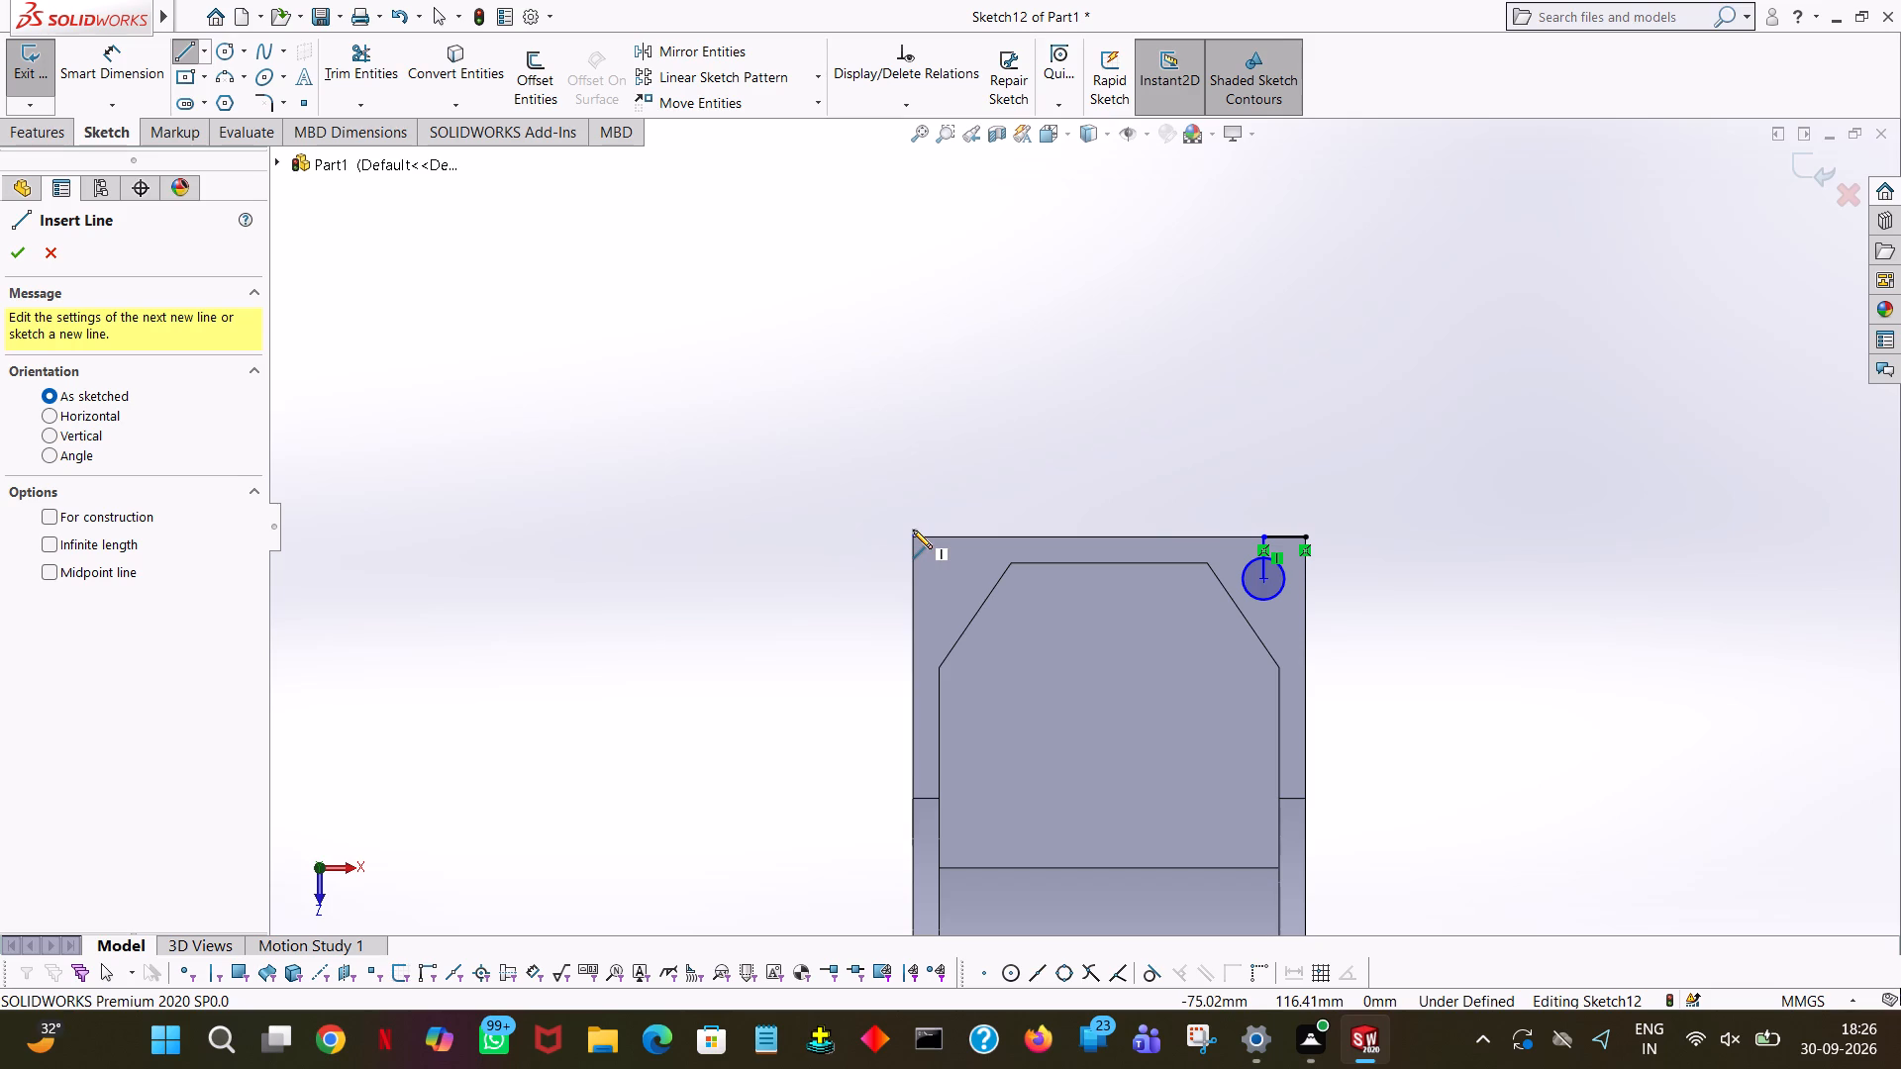
left_click(910, 534)
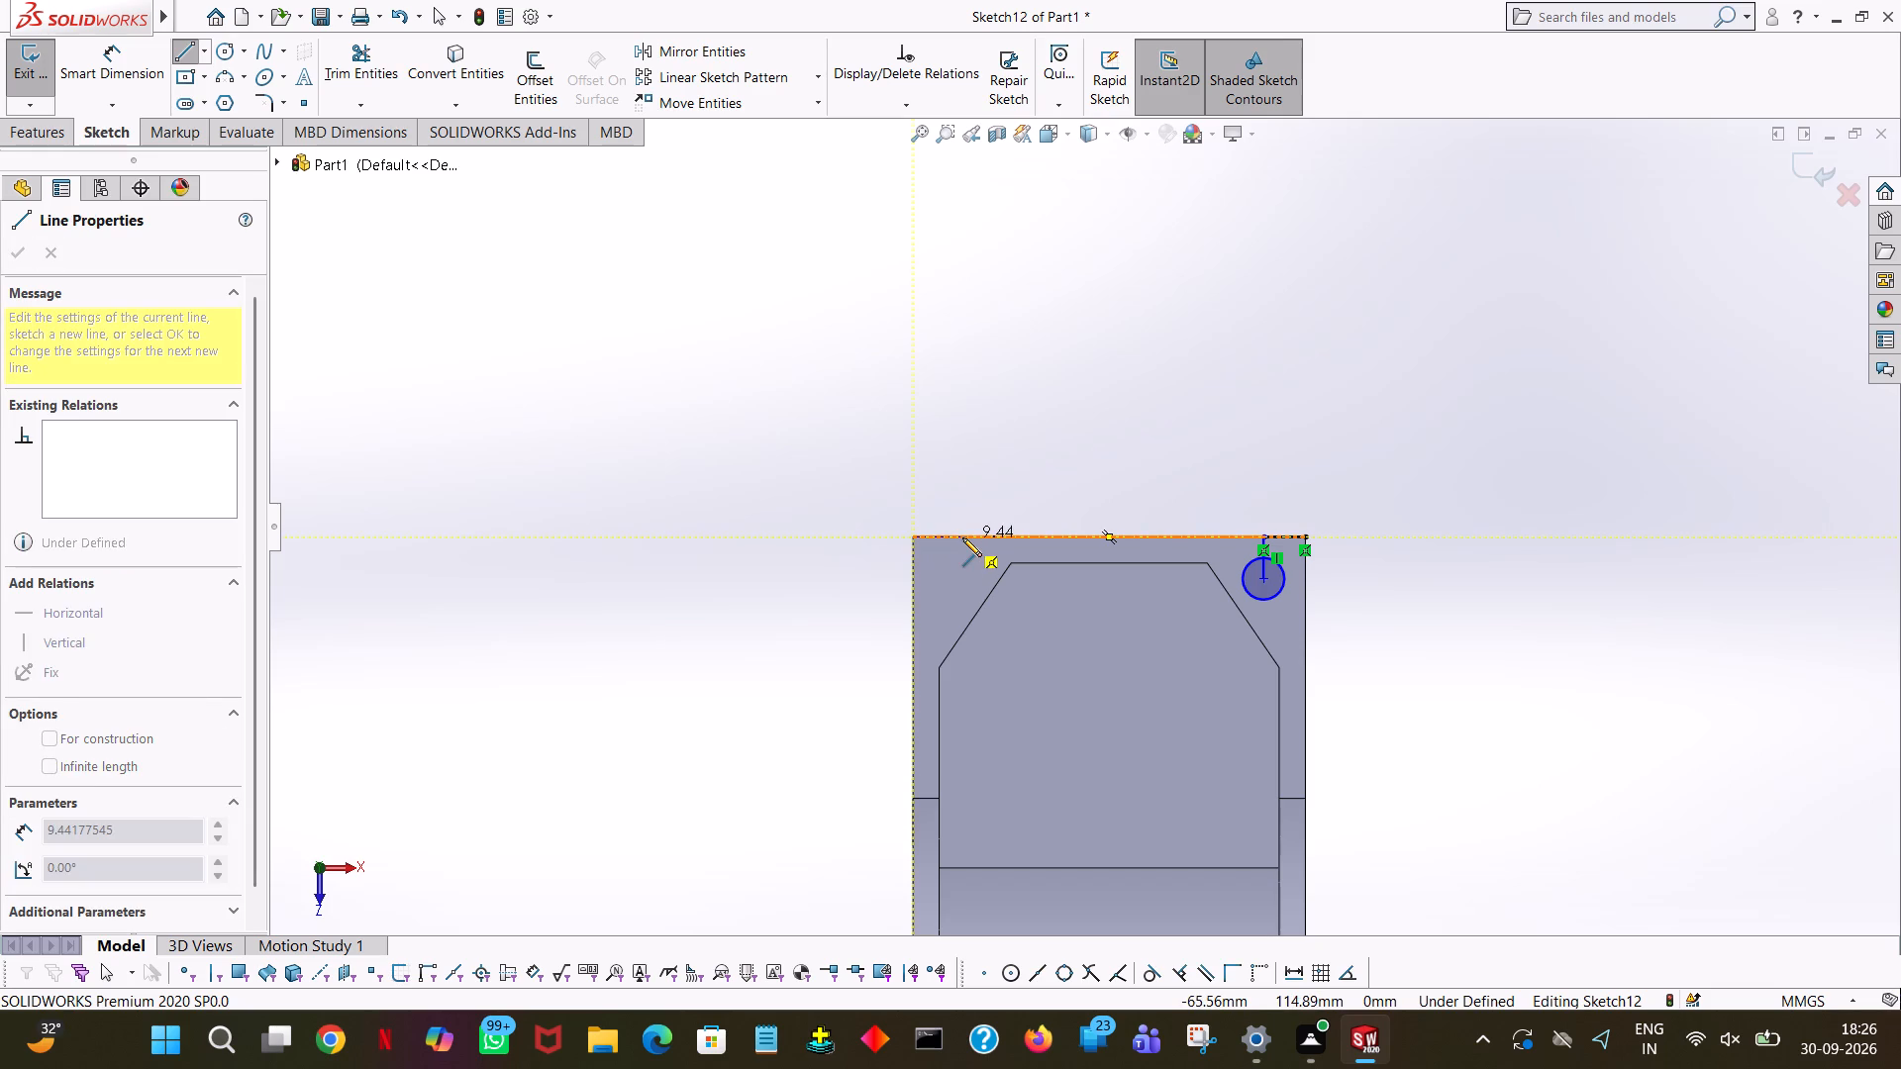
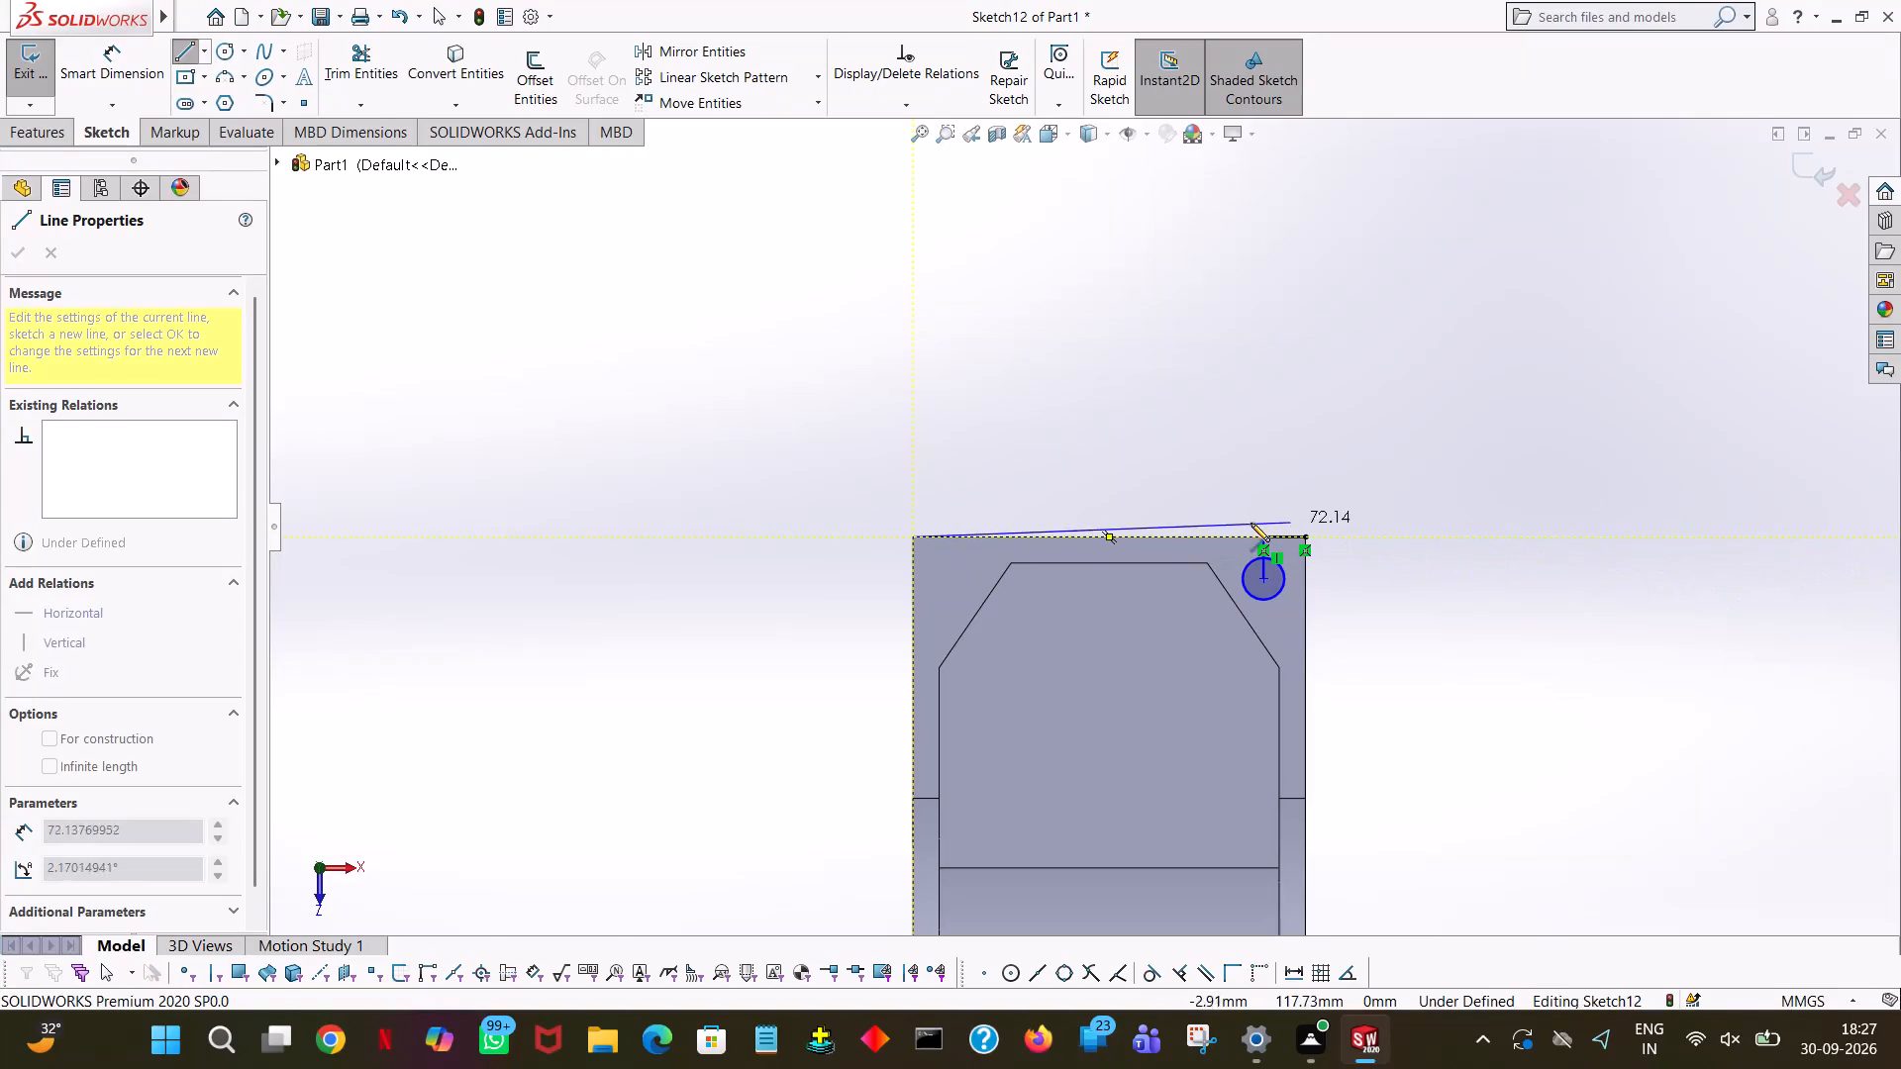
Draw an 8 mm horizontal line along the rim face's upper edge from its upper-left corner, and an 8 mm vertical line downward from its end.
left_click(947, 538)
key("8")
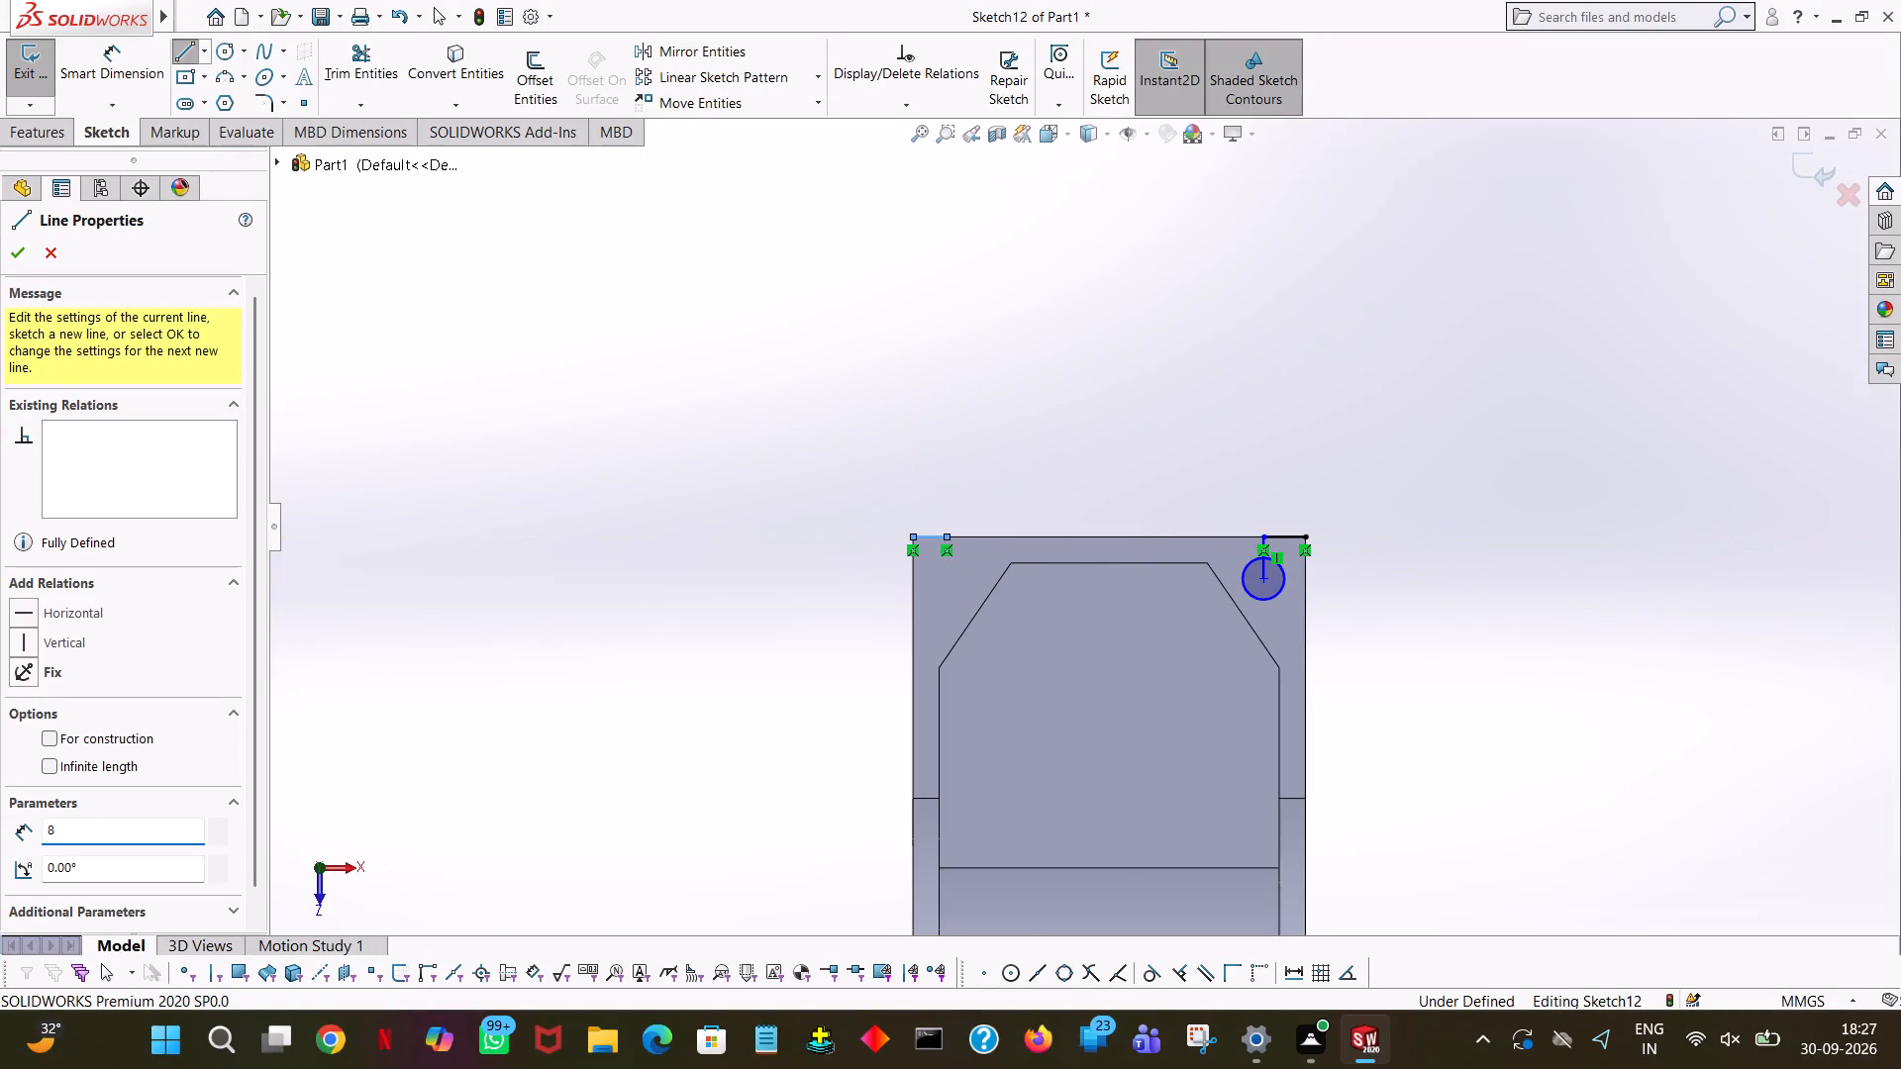
key("Return")
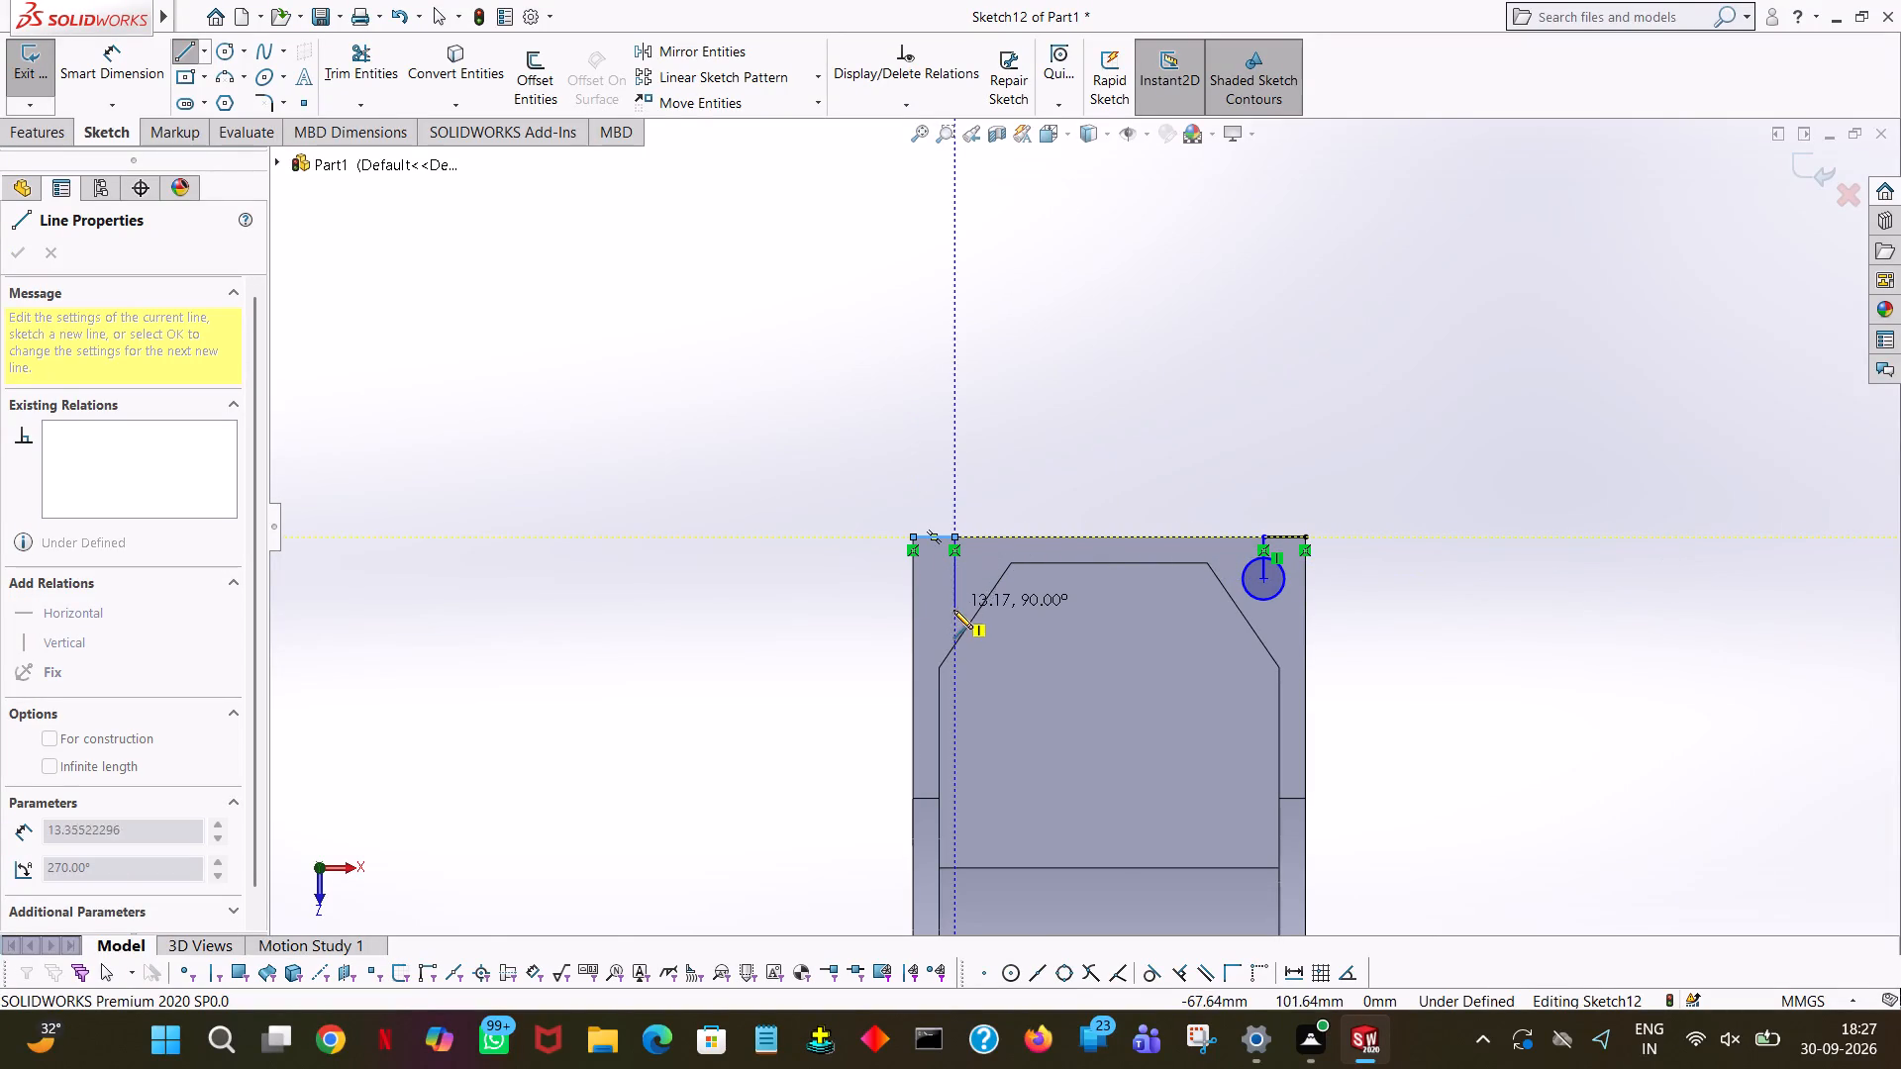
left_click(955, 590)
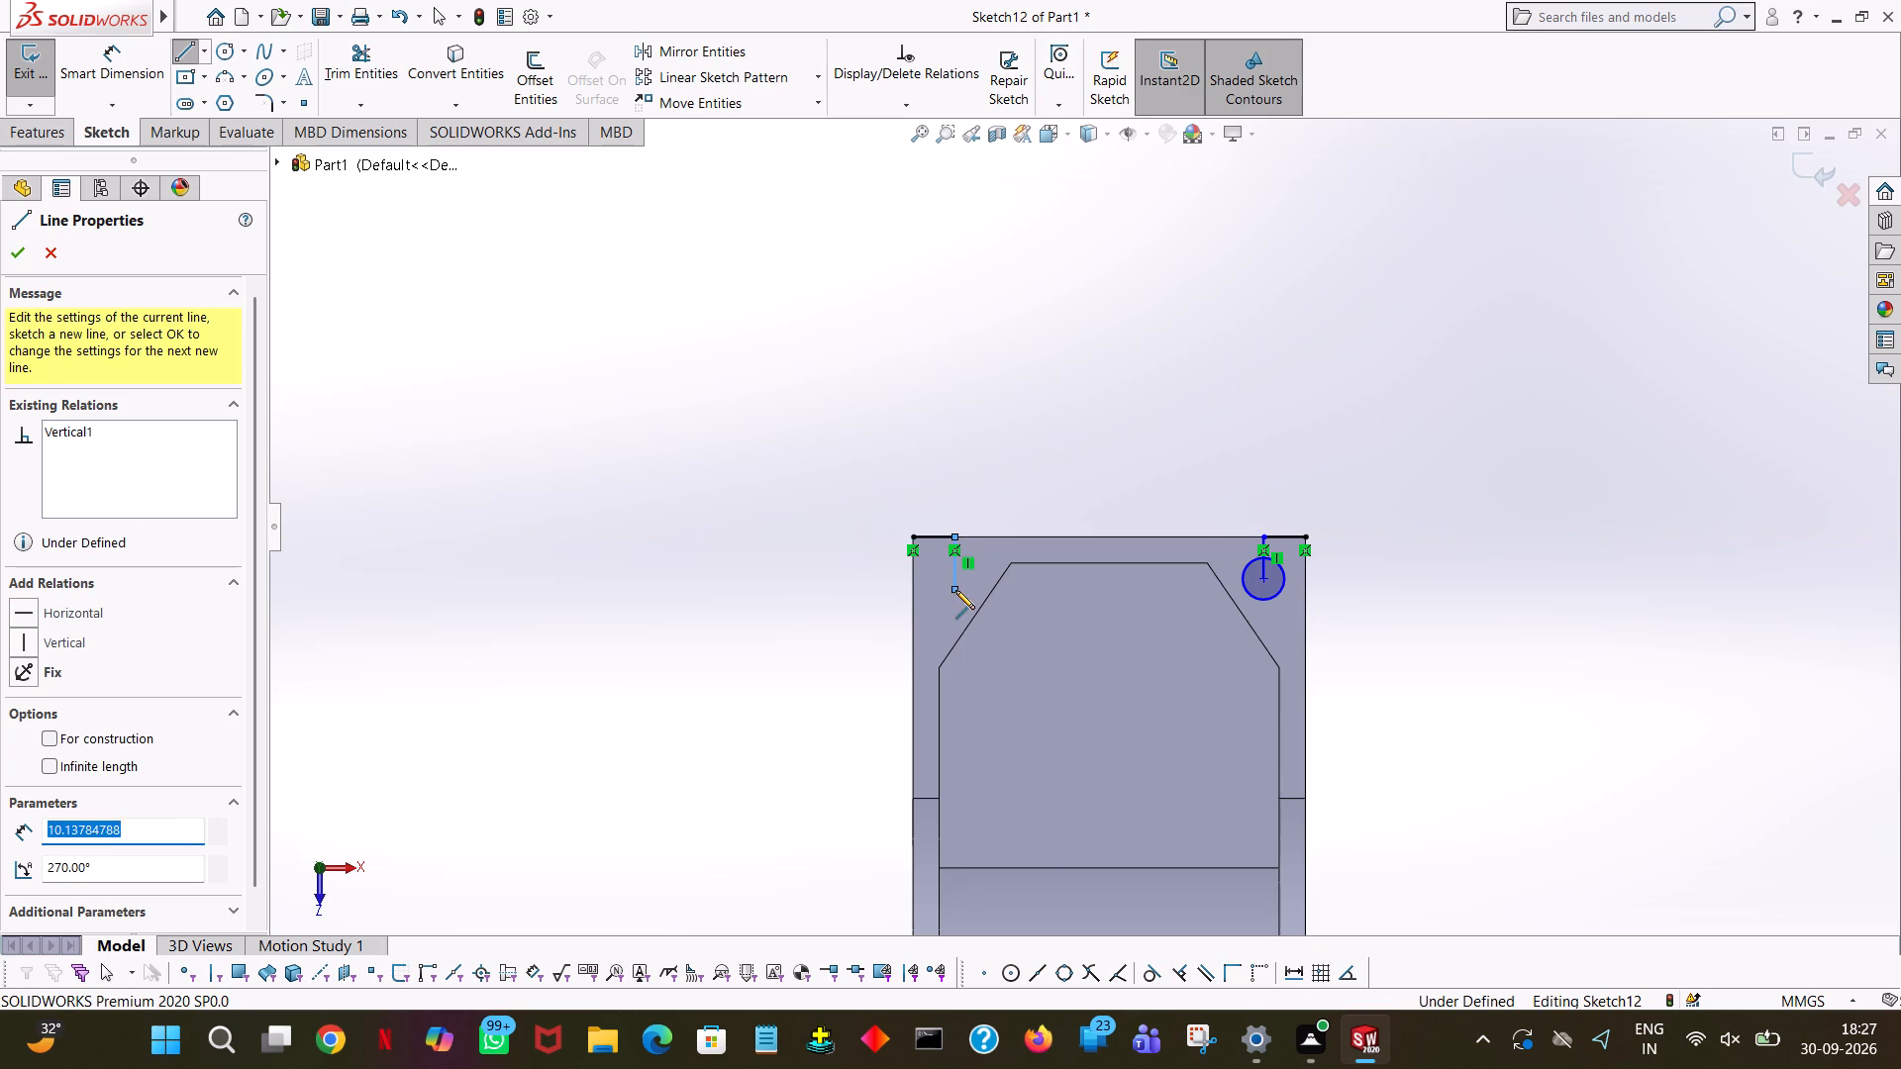
key("8")
key("Return")
right_click(955, 590)
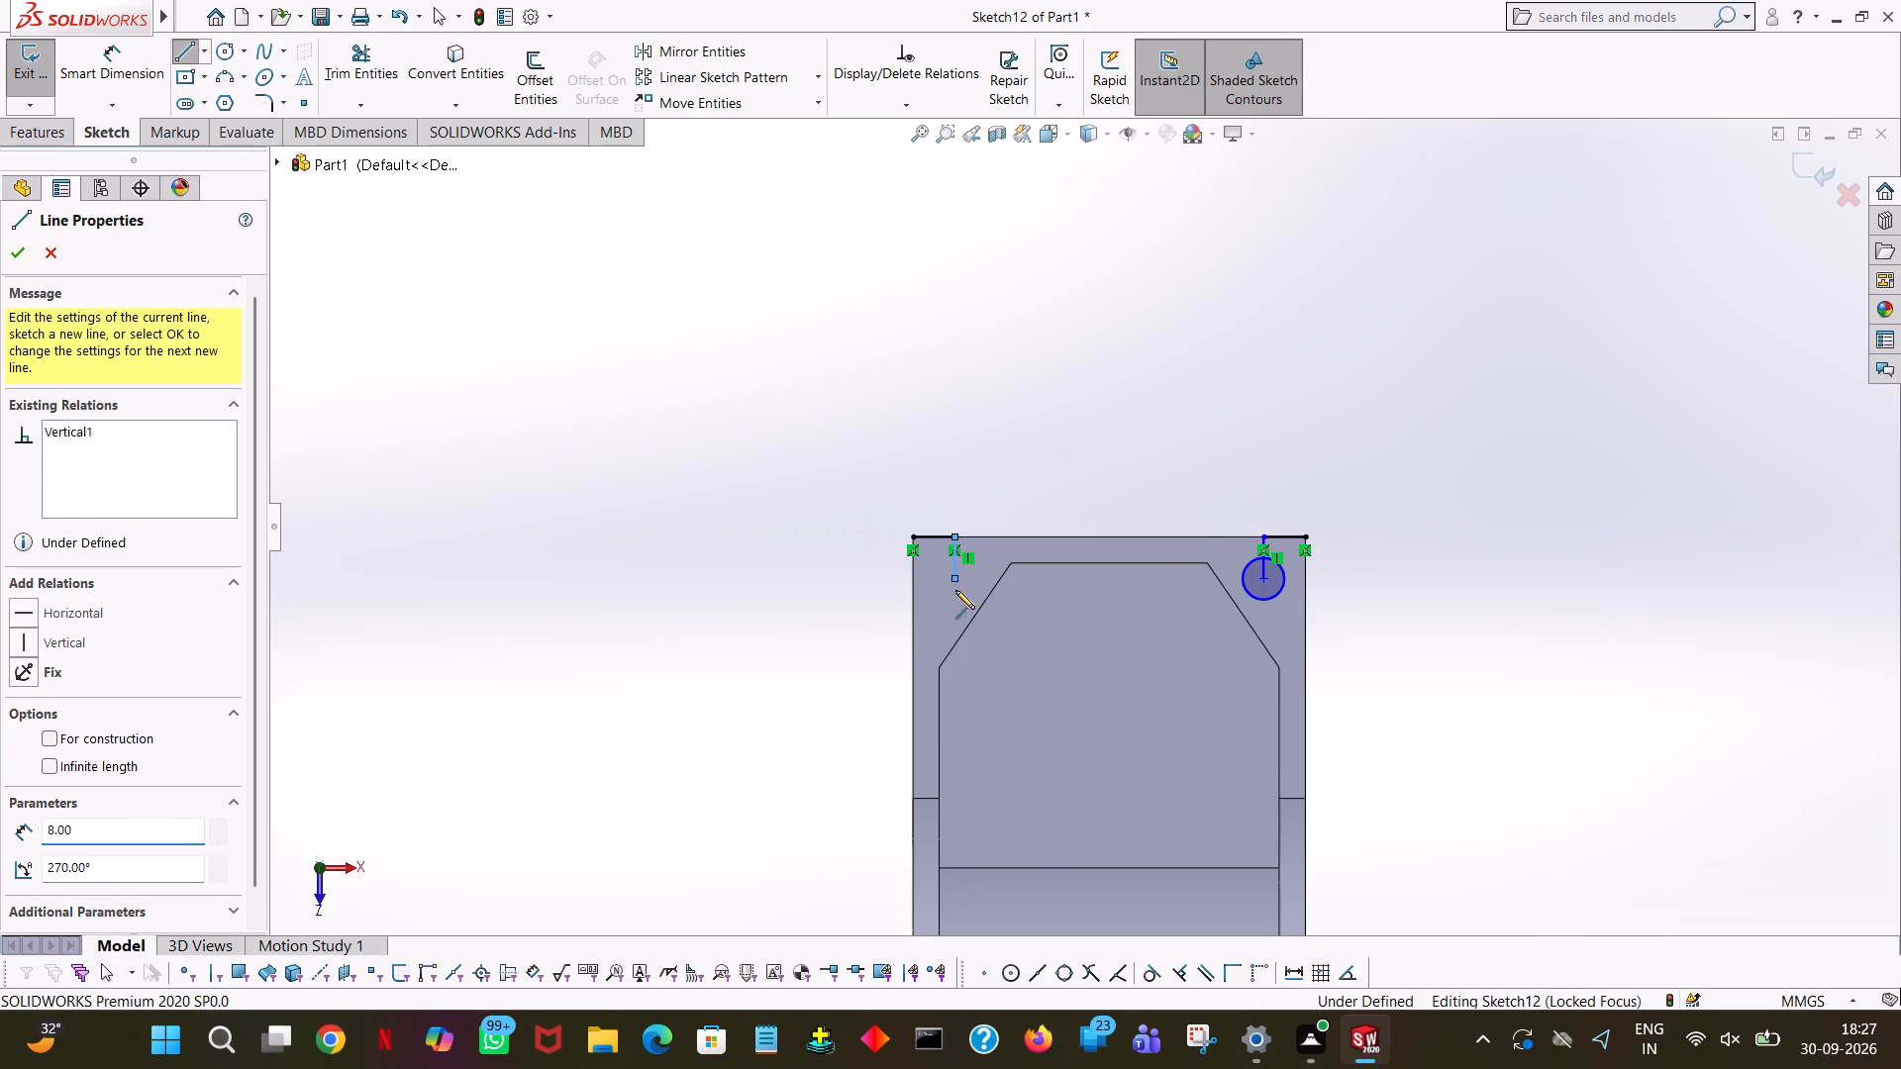
left_click(983, 603)
Sketch a circle of 4 mm radius centred on the lower end of the upper-left vertical locating line.
scroll(967, 561, "down", 2, "ctrl")
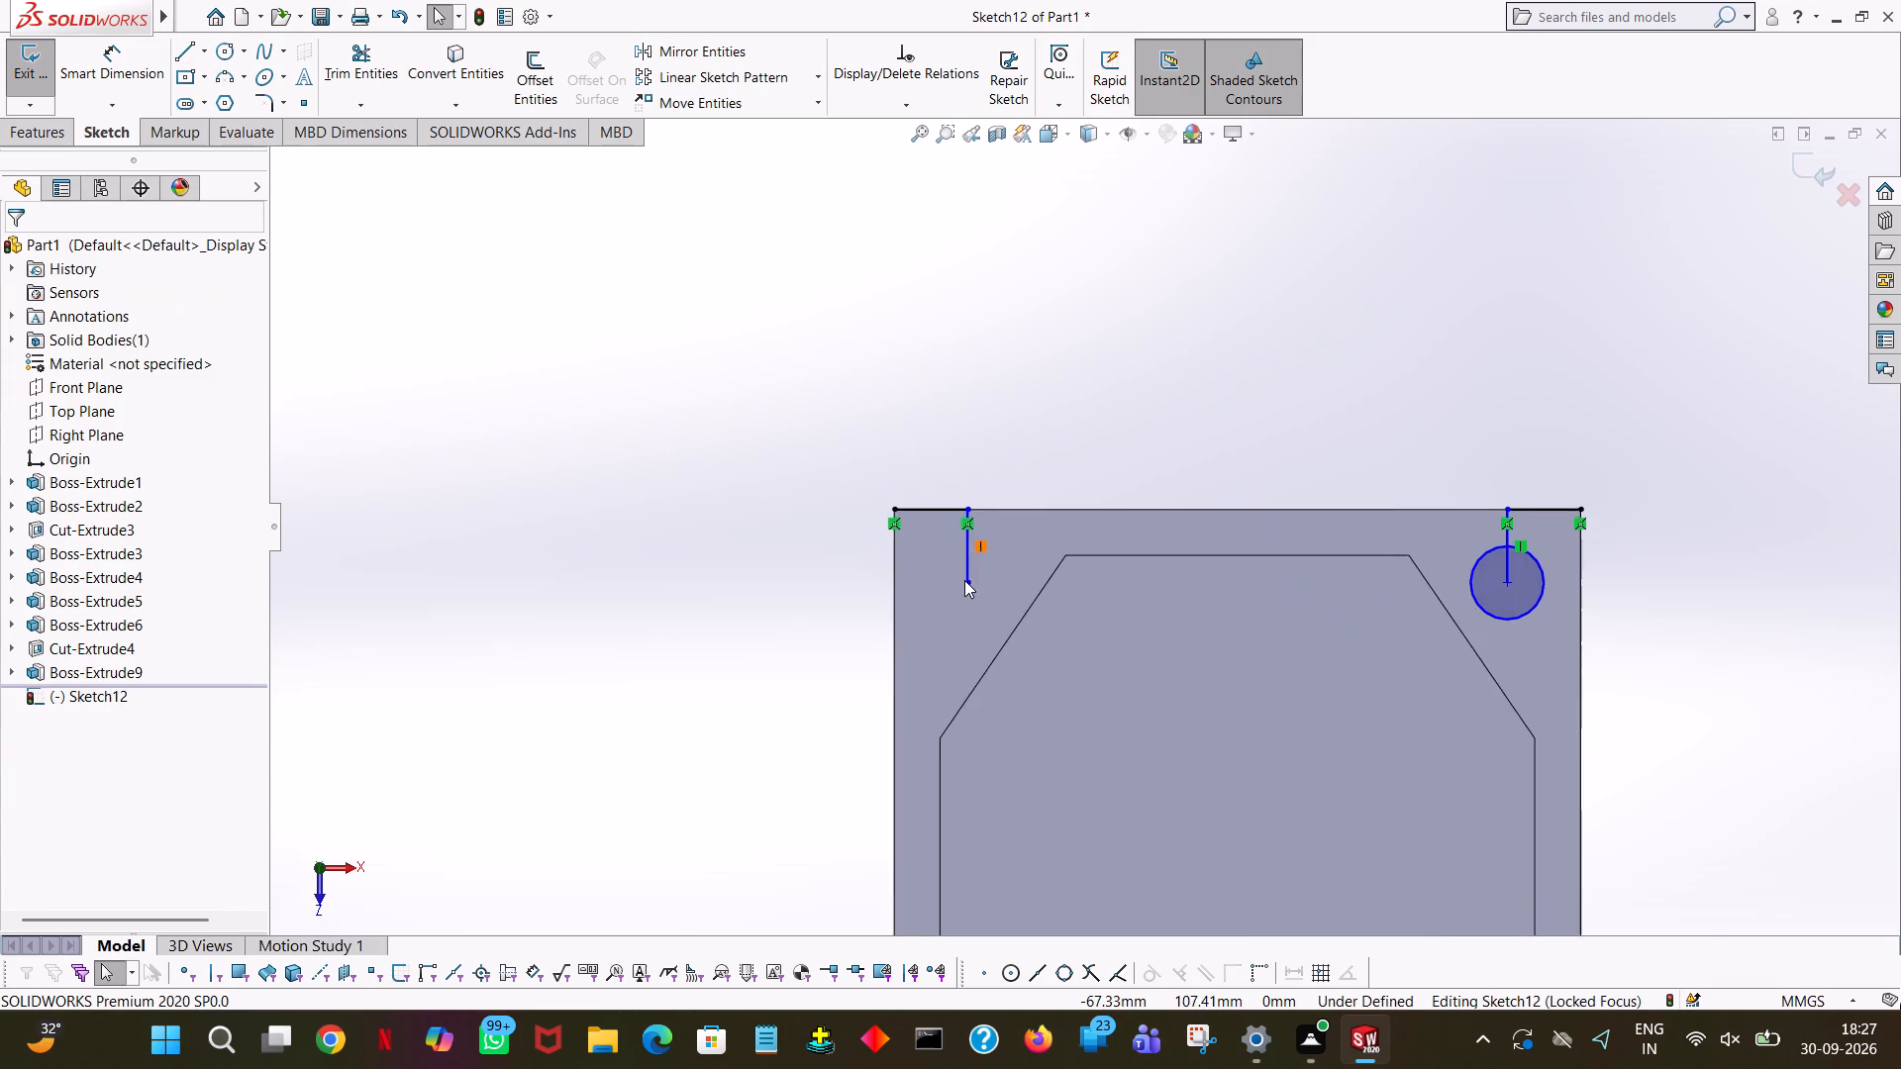
scroll(964, 580, "down", 3, "ctrl")
left_click(219, 50)
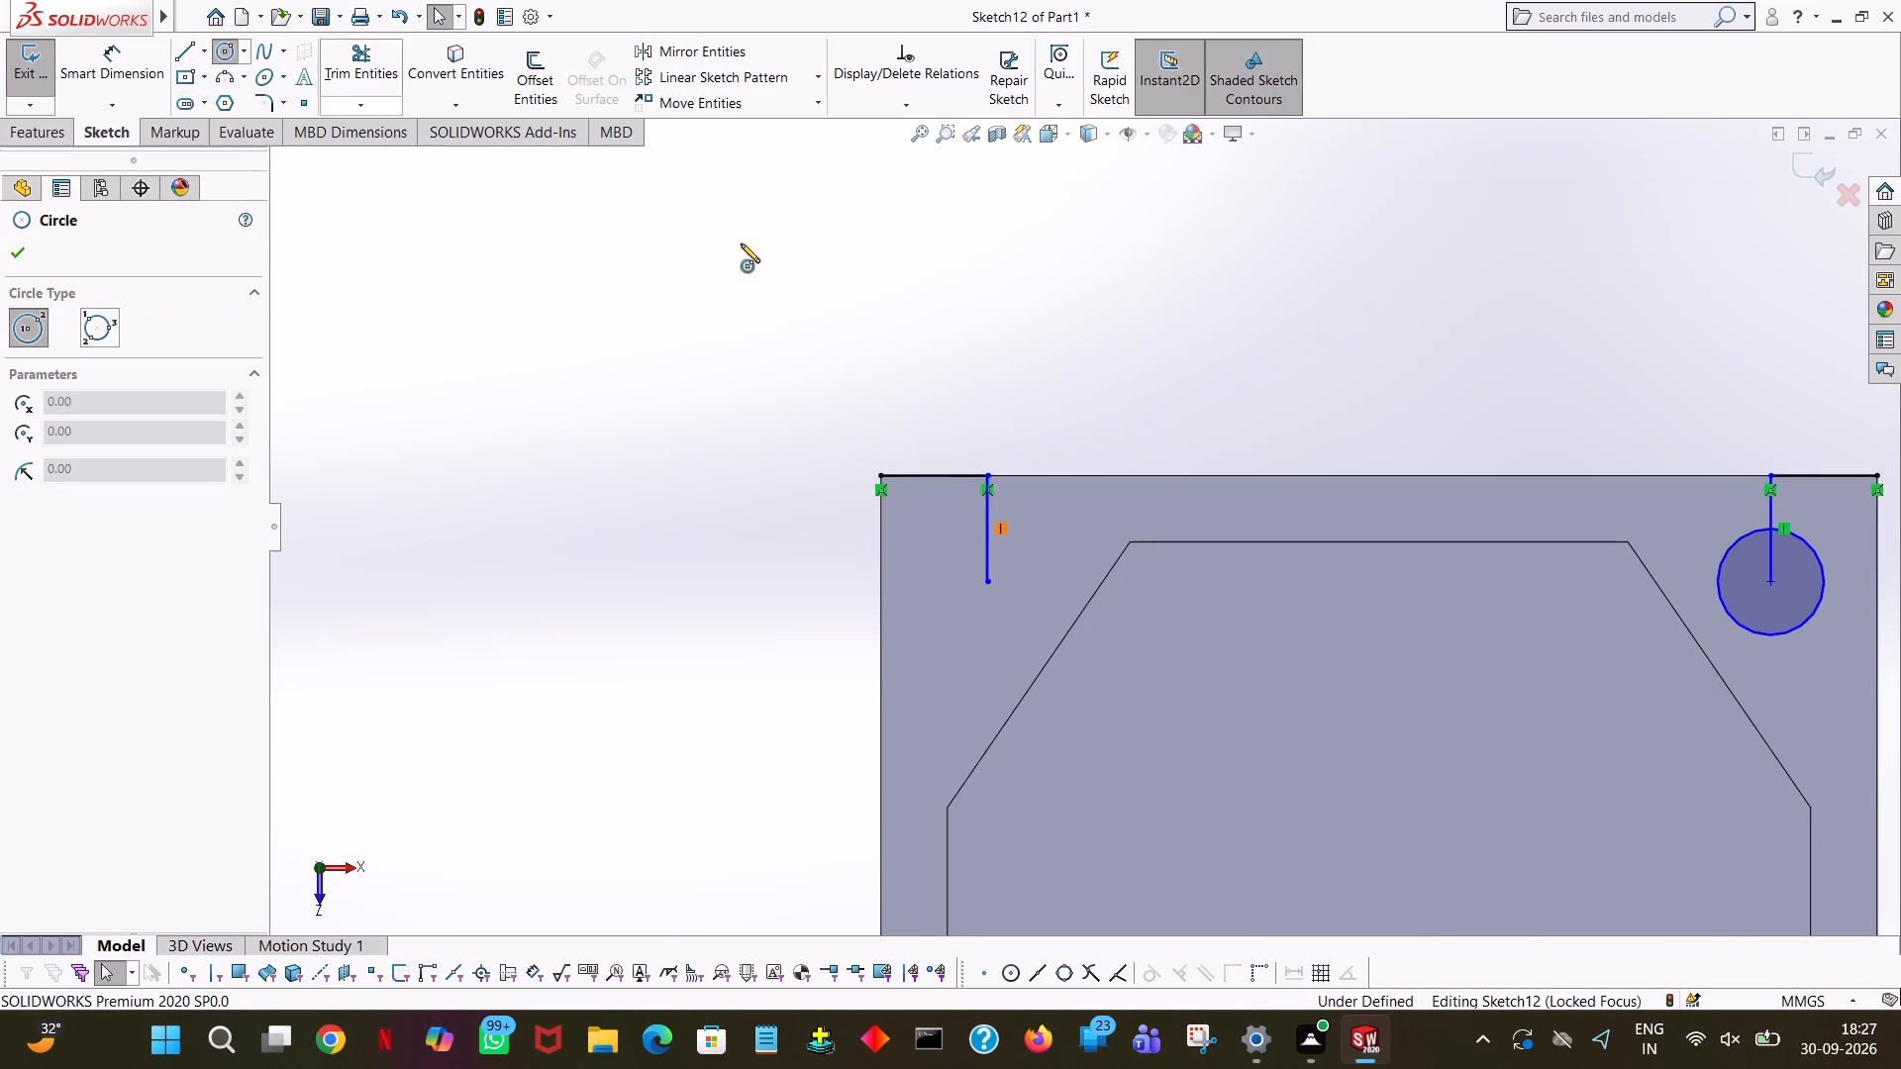
left_click(991, 583)
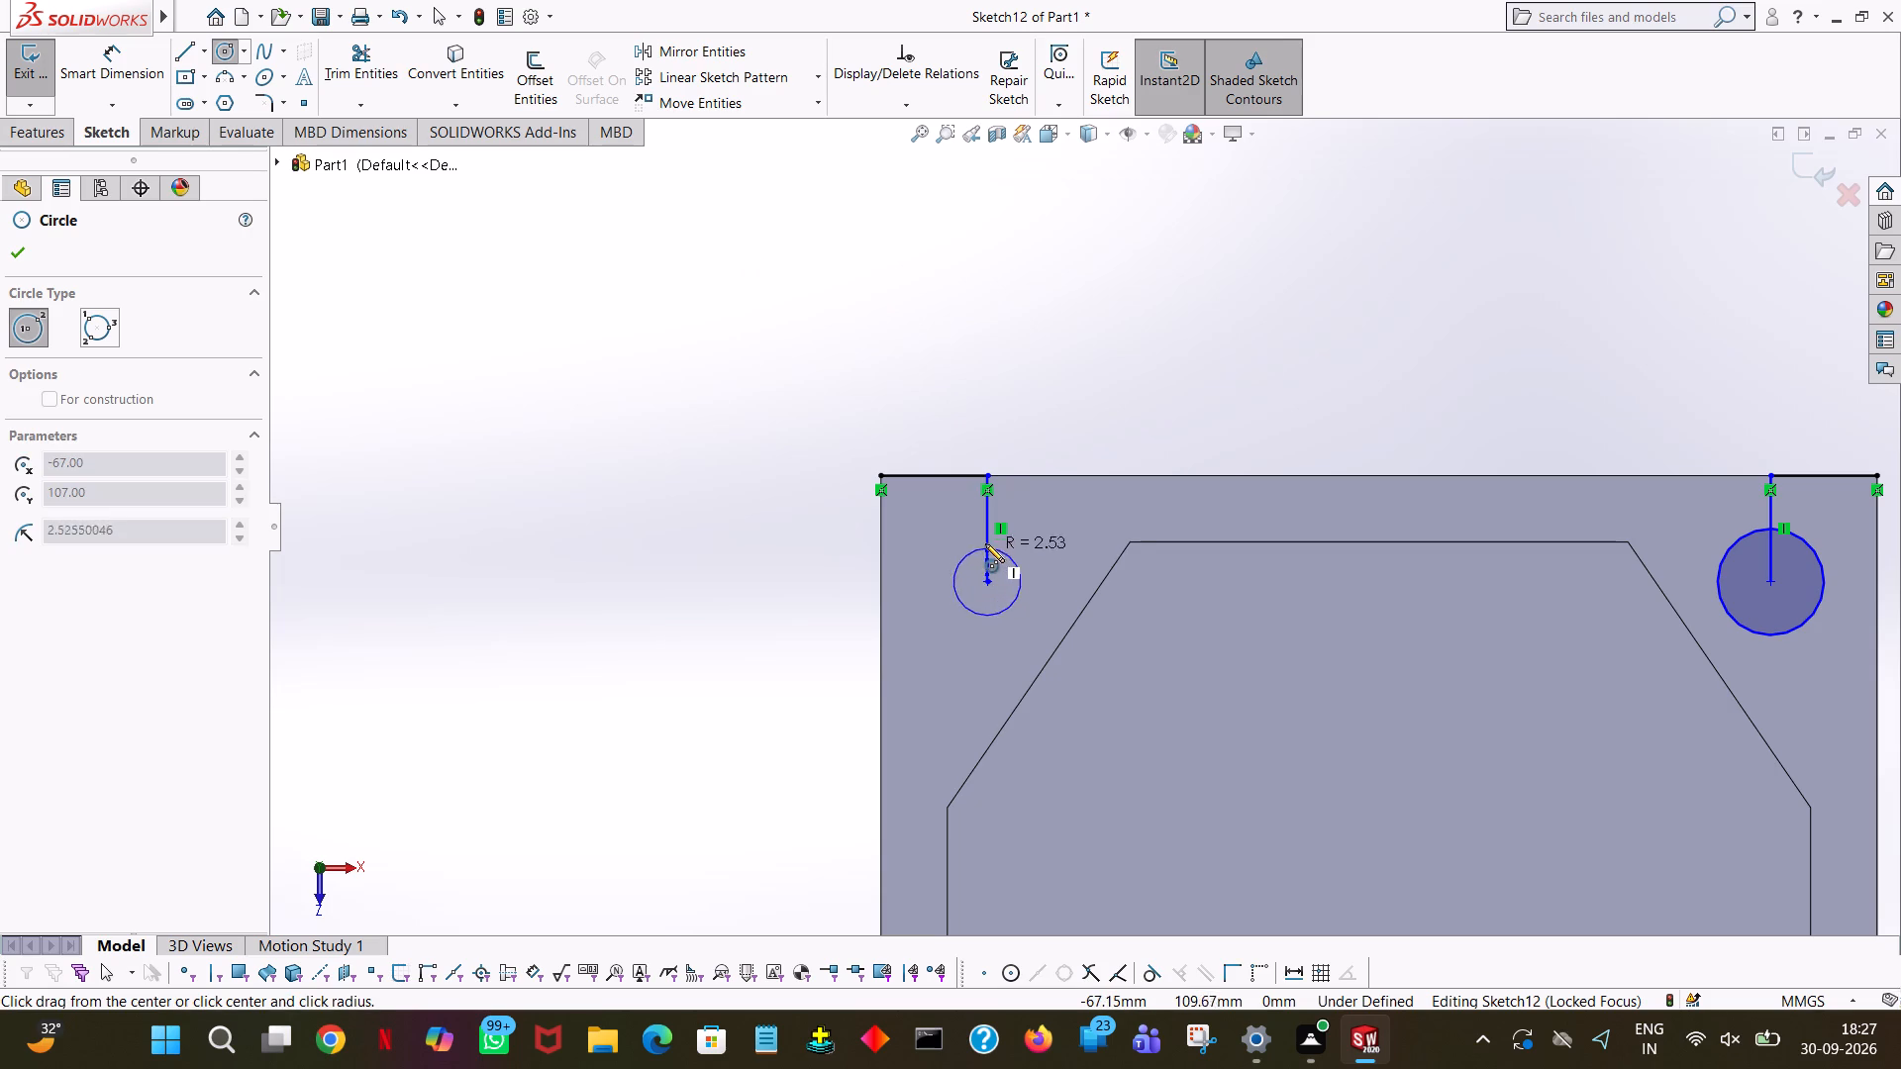
left_click(985, 537)
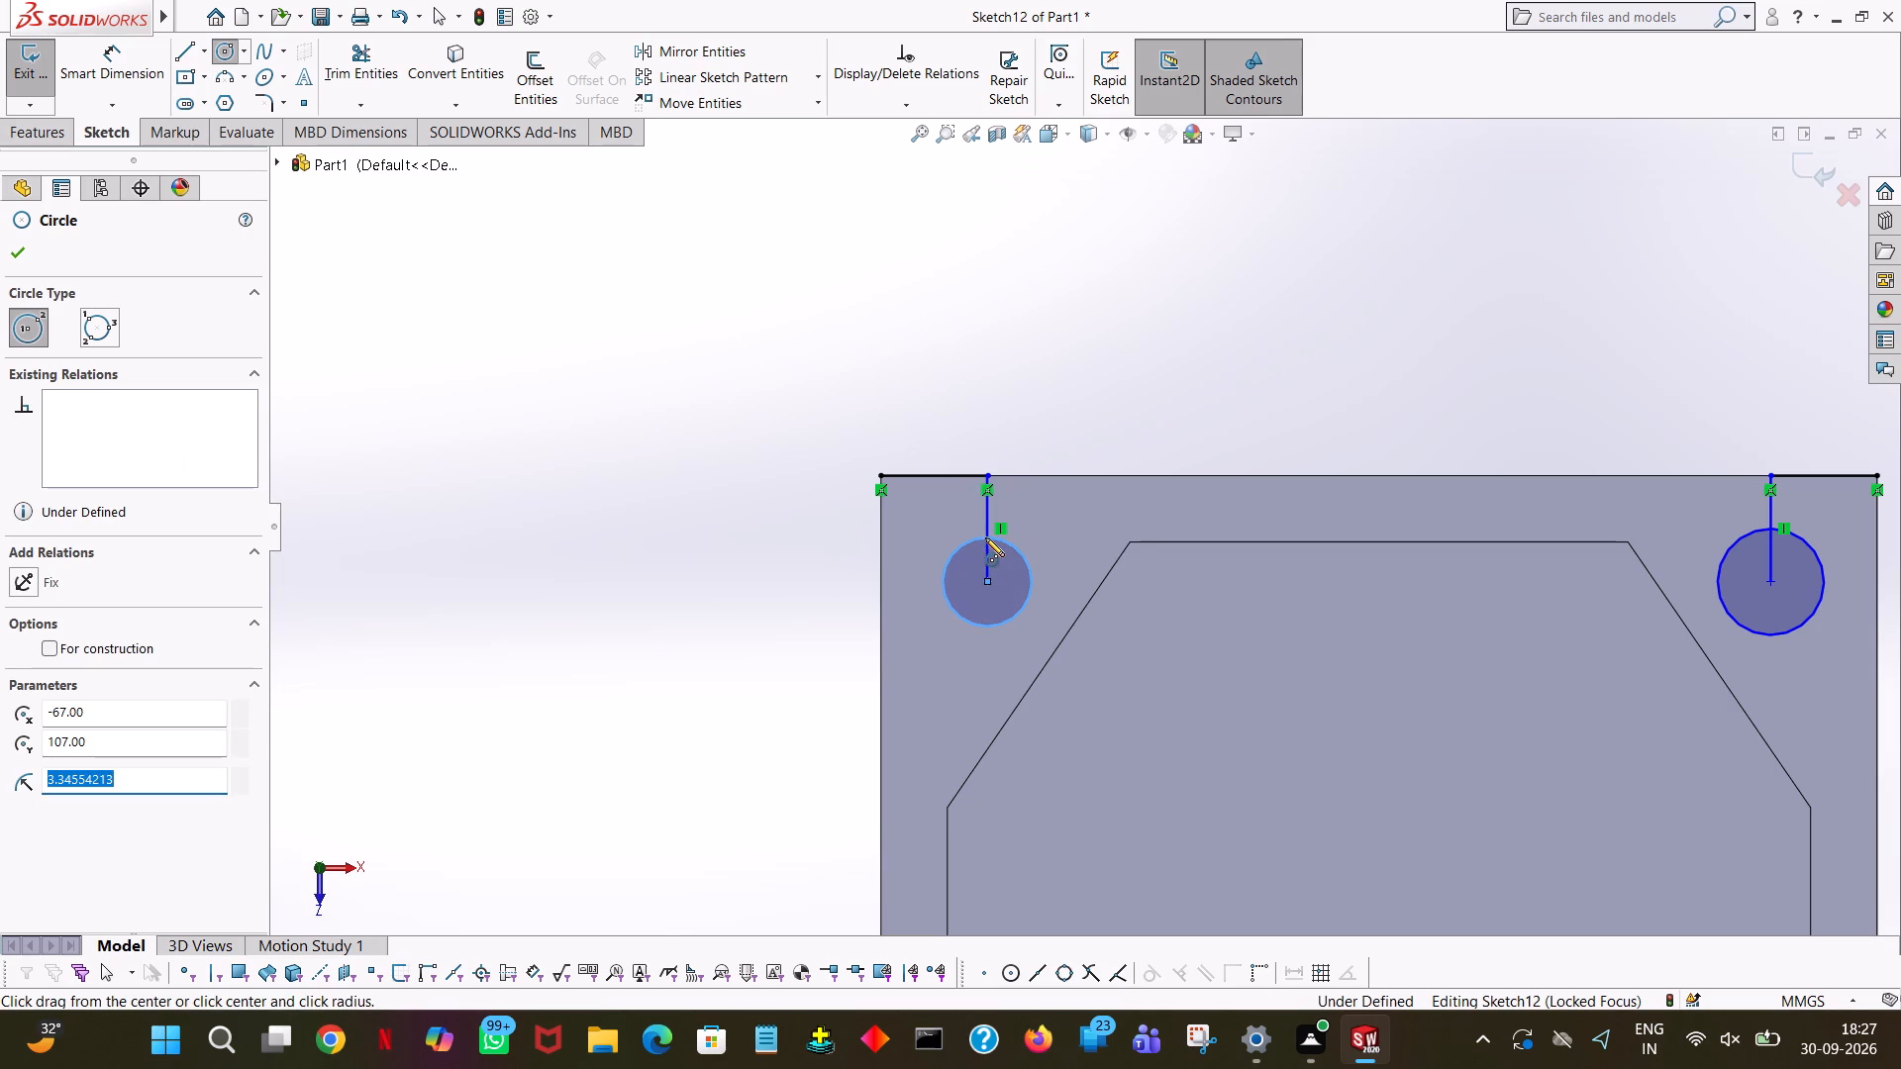
key("4")
key("Return")
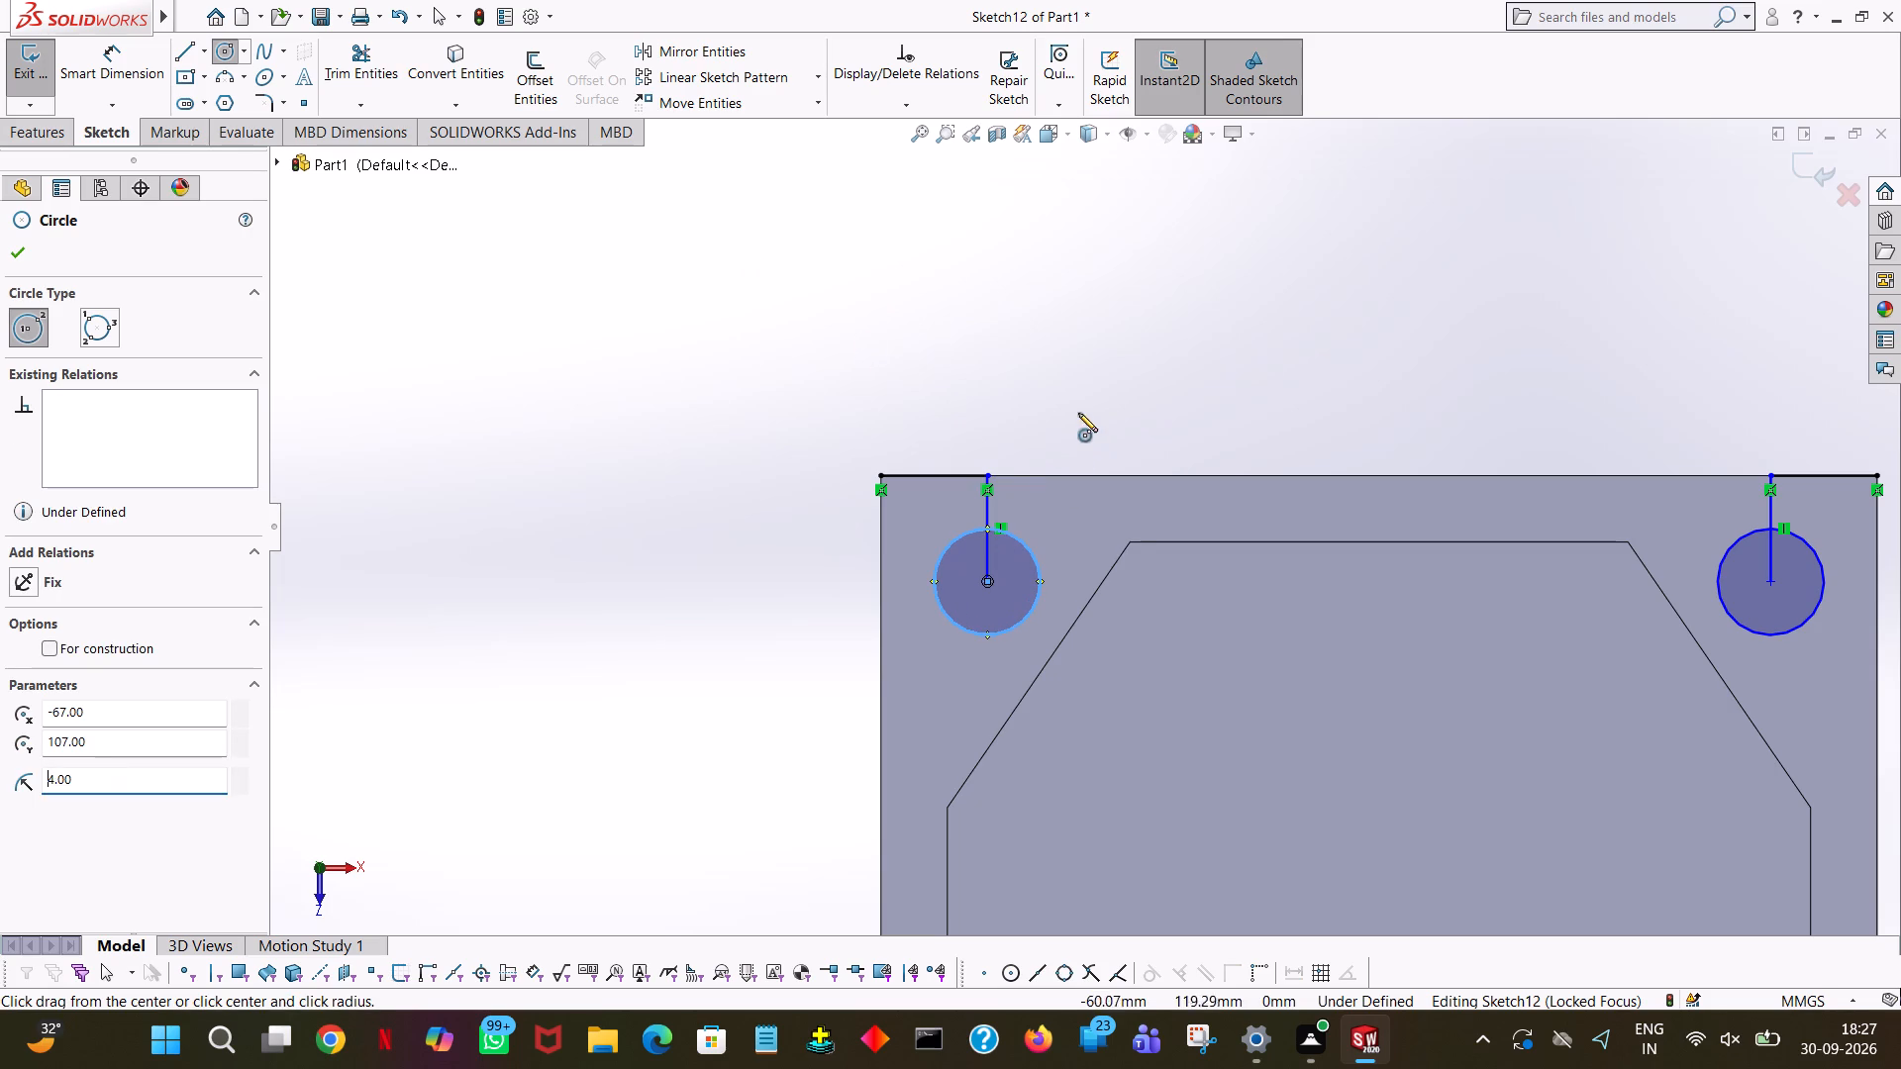
left_click(14, 250)
left_click(1469, 332)
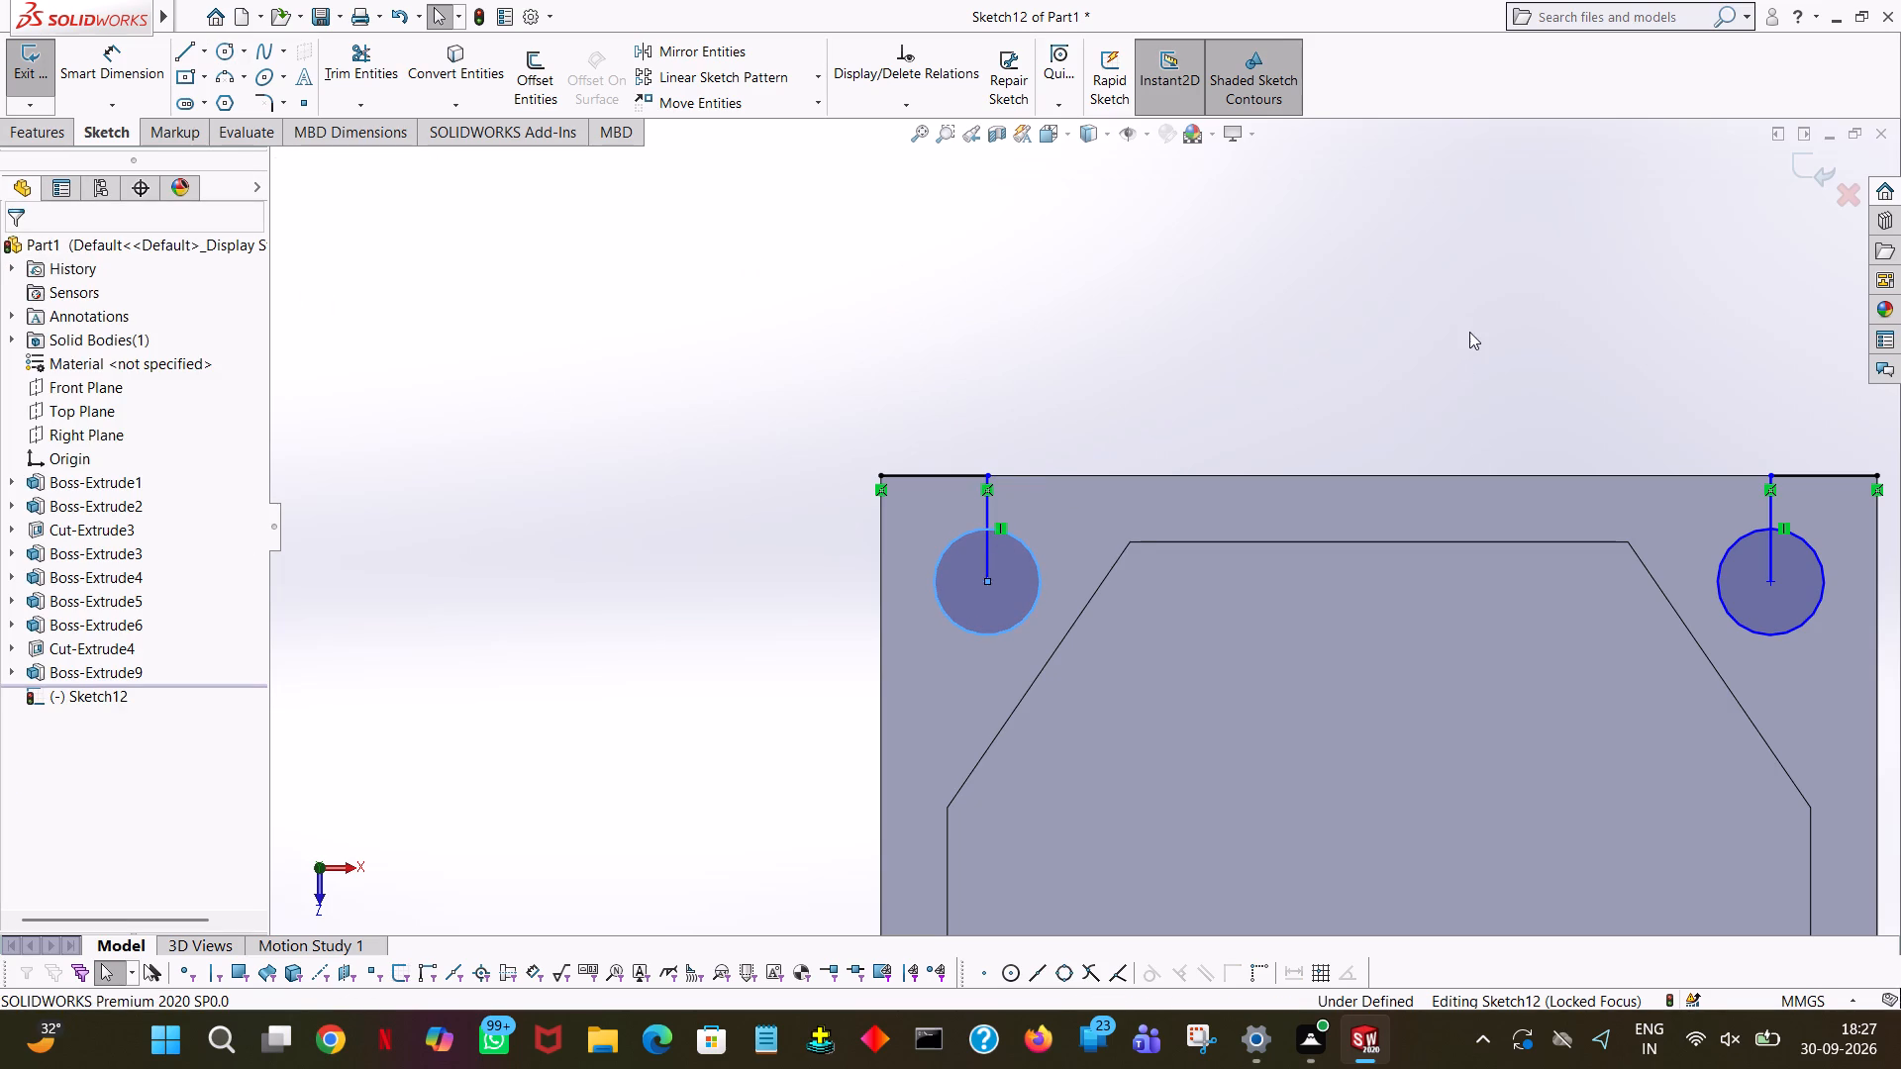
Draw an 8 mm vertical locating line upward from the rim face's lower-right corner along its side edge.
scroll(1697, 512, "down", 1, "ctrl")
scroll(1645, 638, "up", 4, "ctrl")
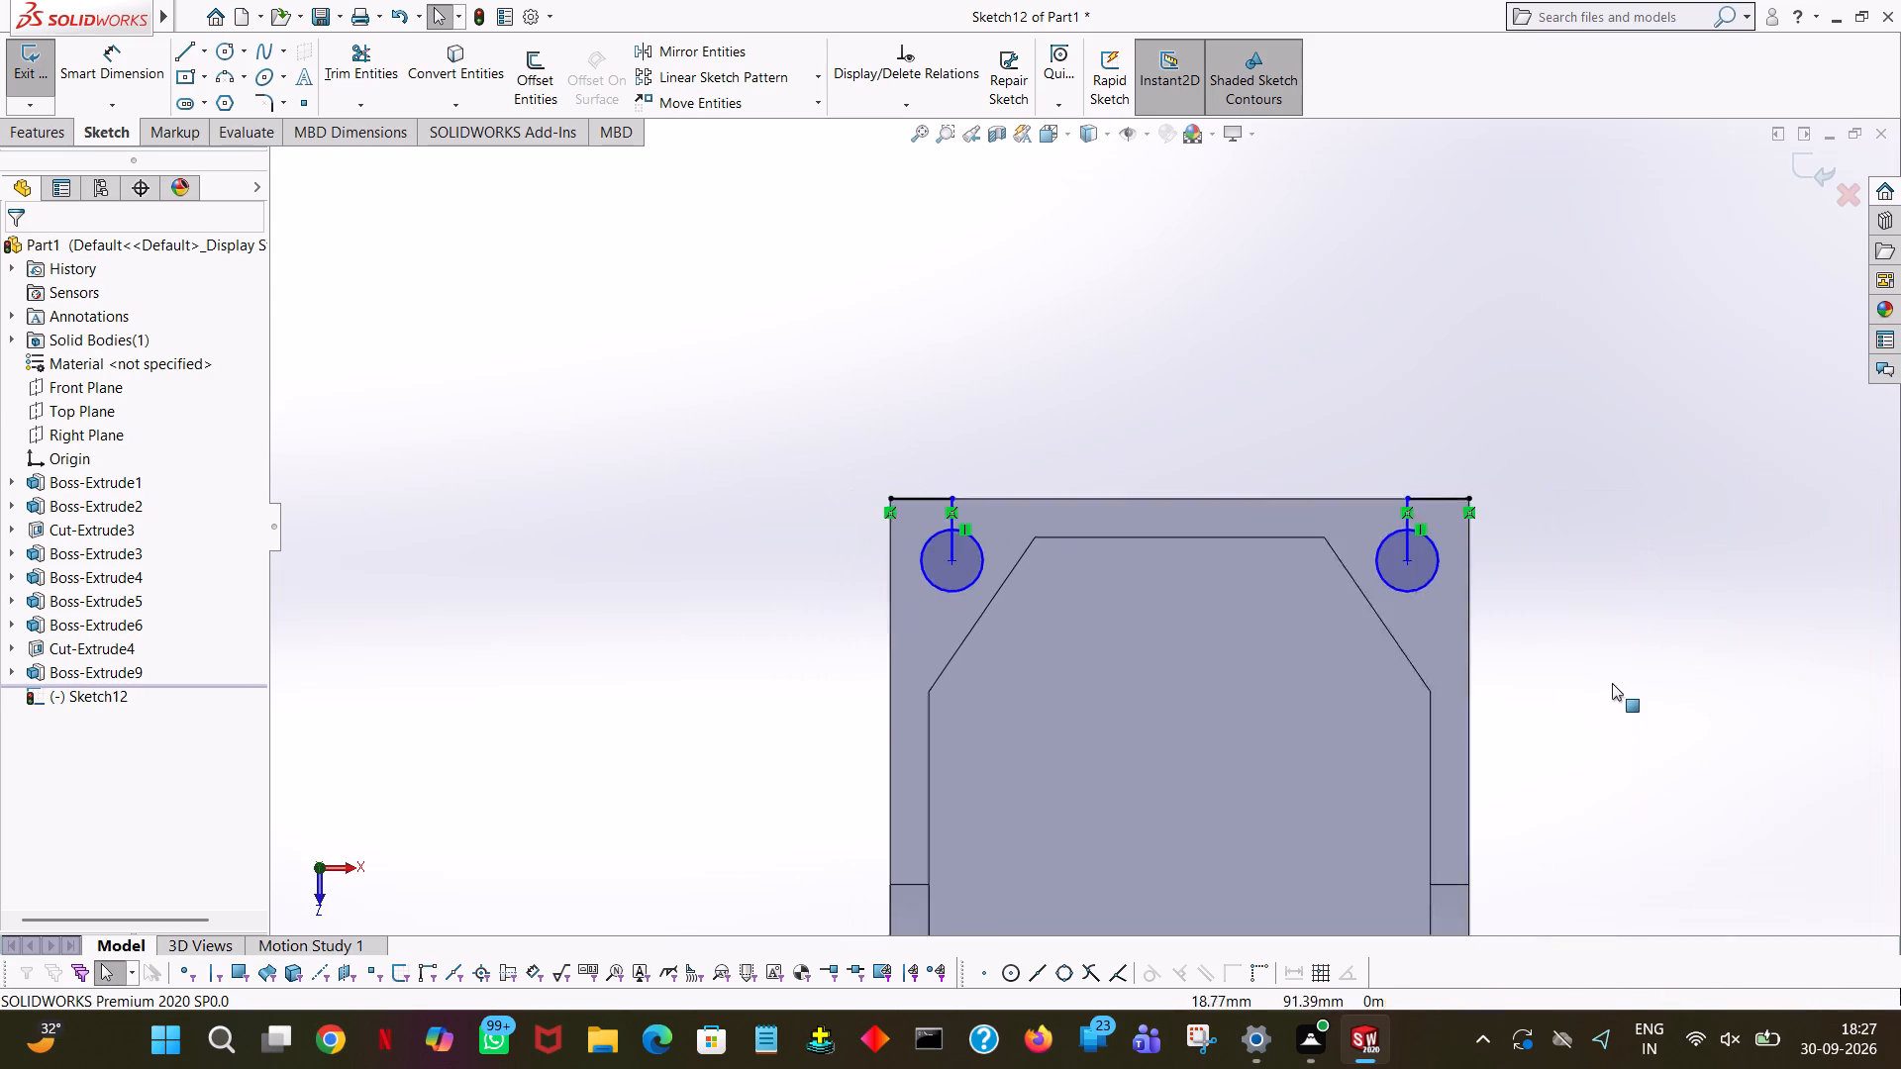
scroll(1612, 683, "up", 10, "ctrl")
scroll(1136, 851, "down", 1, "ctrl")
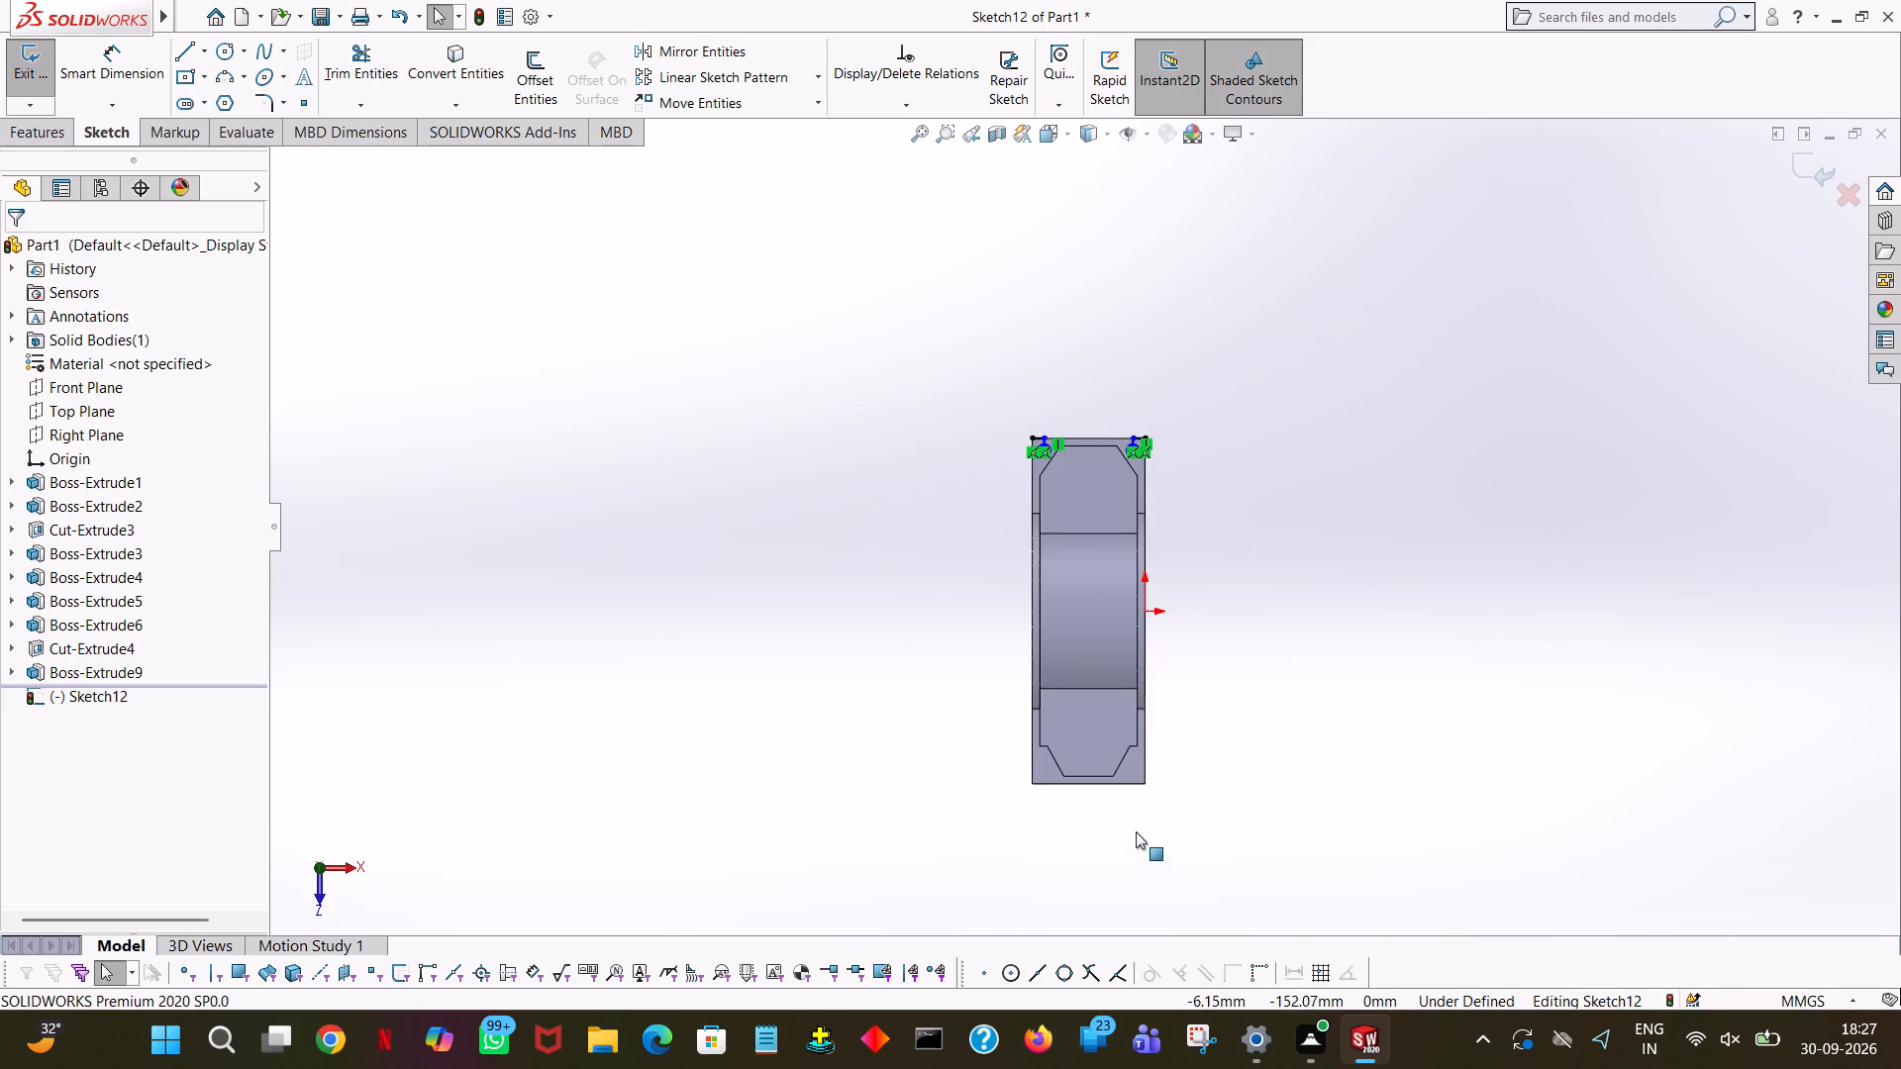
scroll(1136, 831, "down", 1, "ctrl")
scroll(1064, 557, "down", 2, "ctrl")
scroll(1482, 1068, "up", 4, "ctrl")
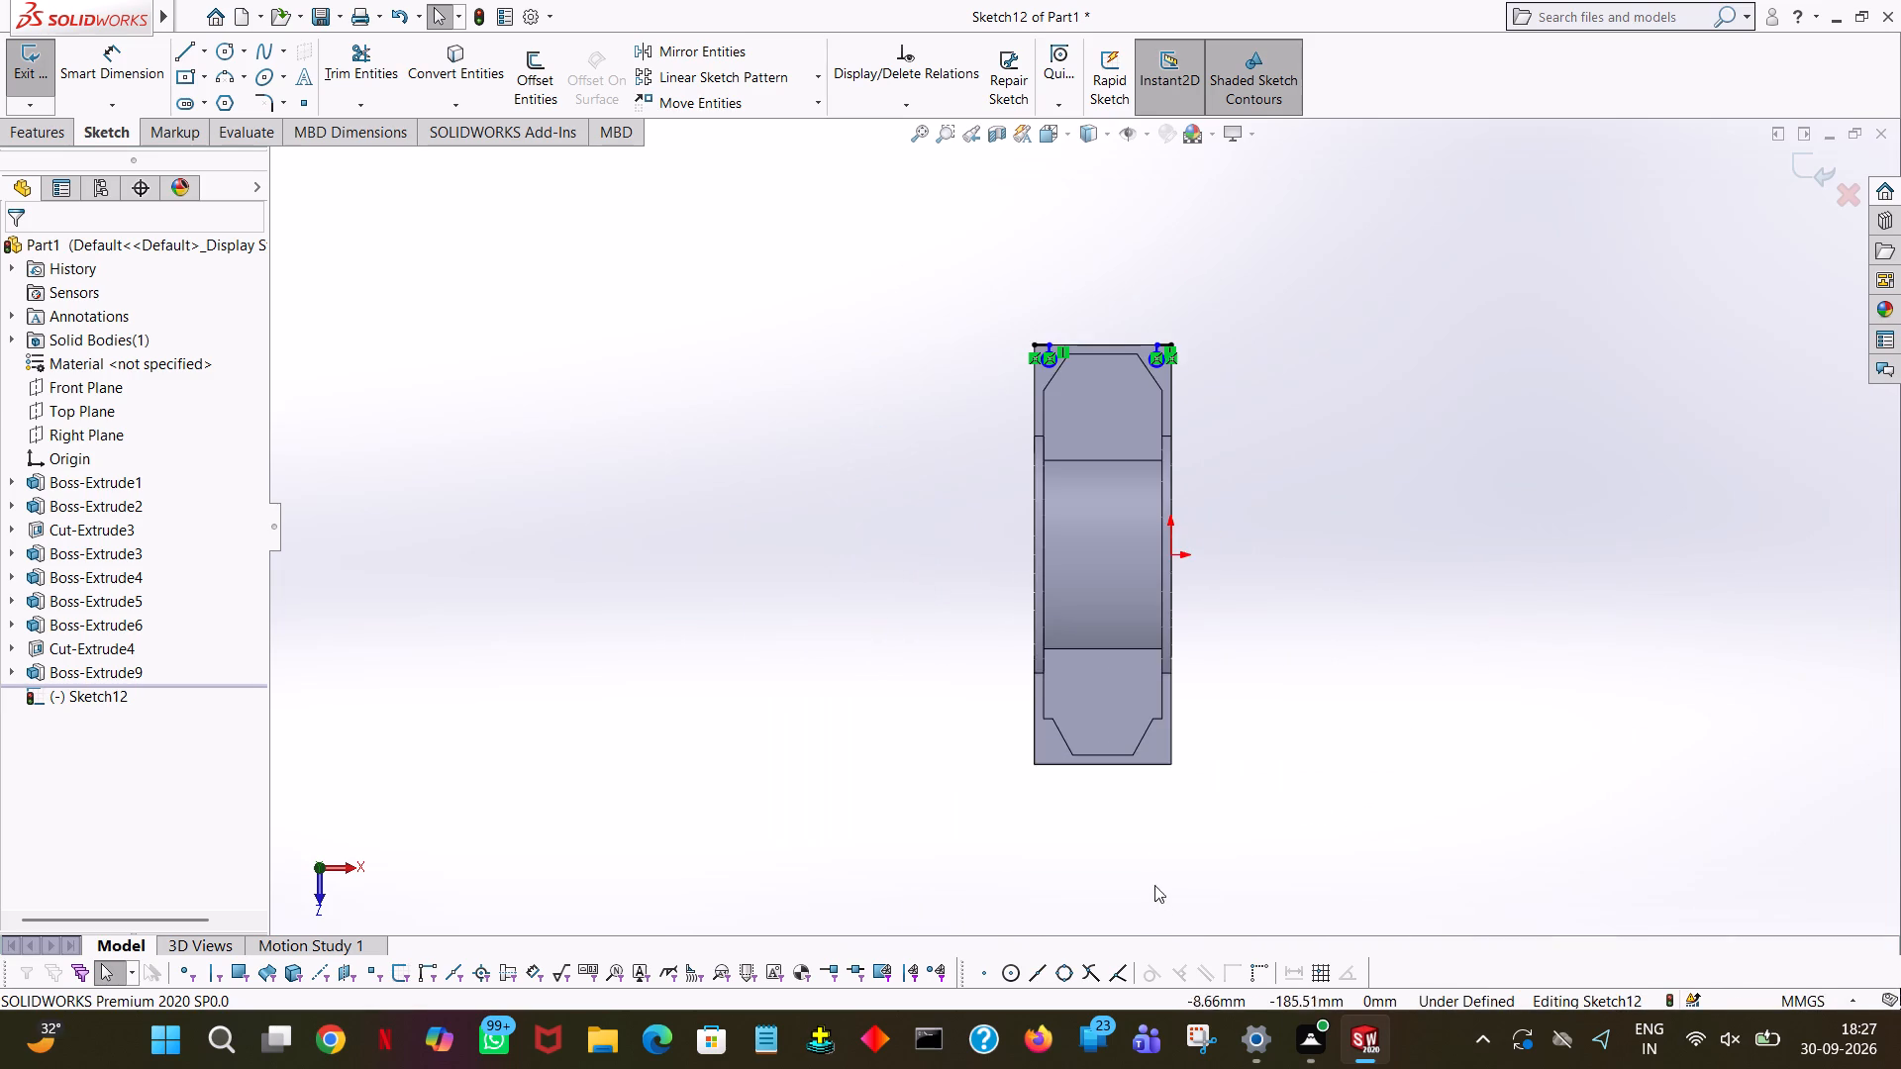
scroll(1144, 833, "down", 2, "ctrl")
scroll(1057, 479, "down", 3, "ctrl")
scroll(899, 752, "up", 3, "ctrl")
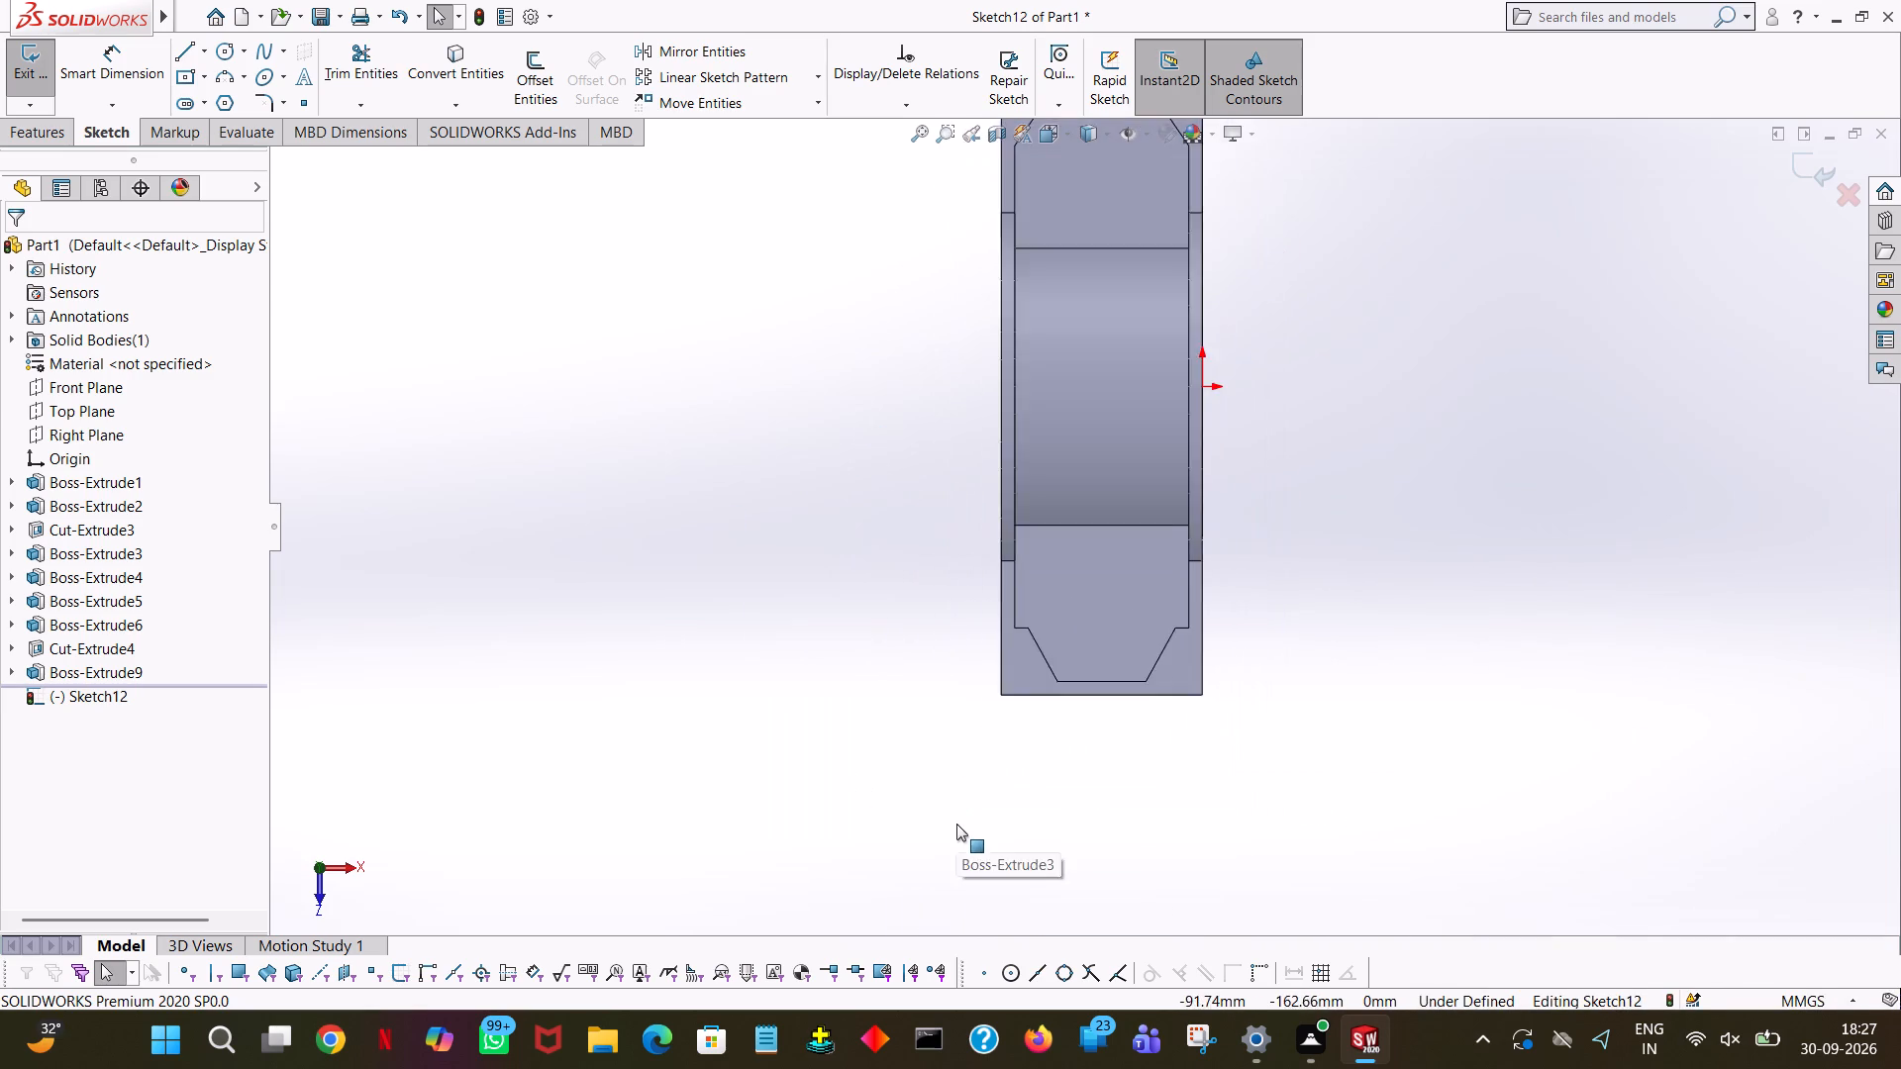
scroll(985, 801, "down", 3, "ctrl")
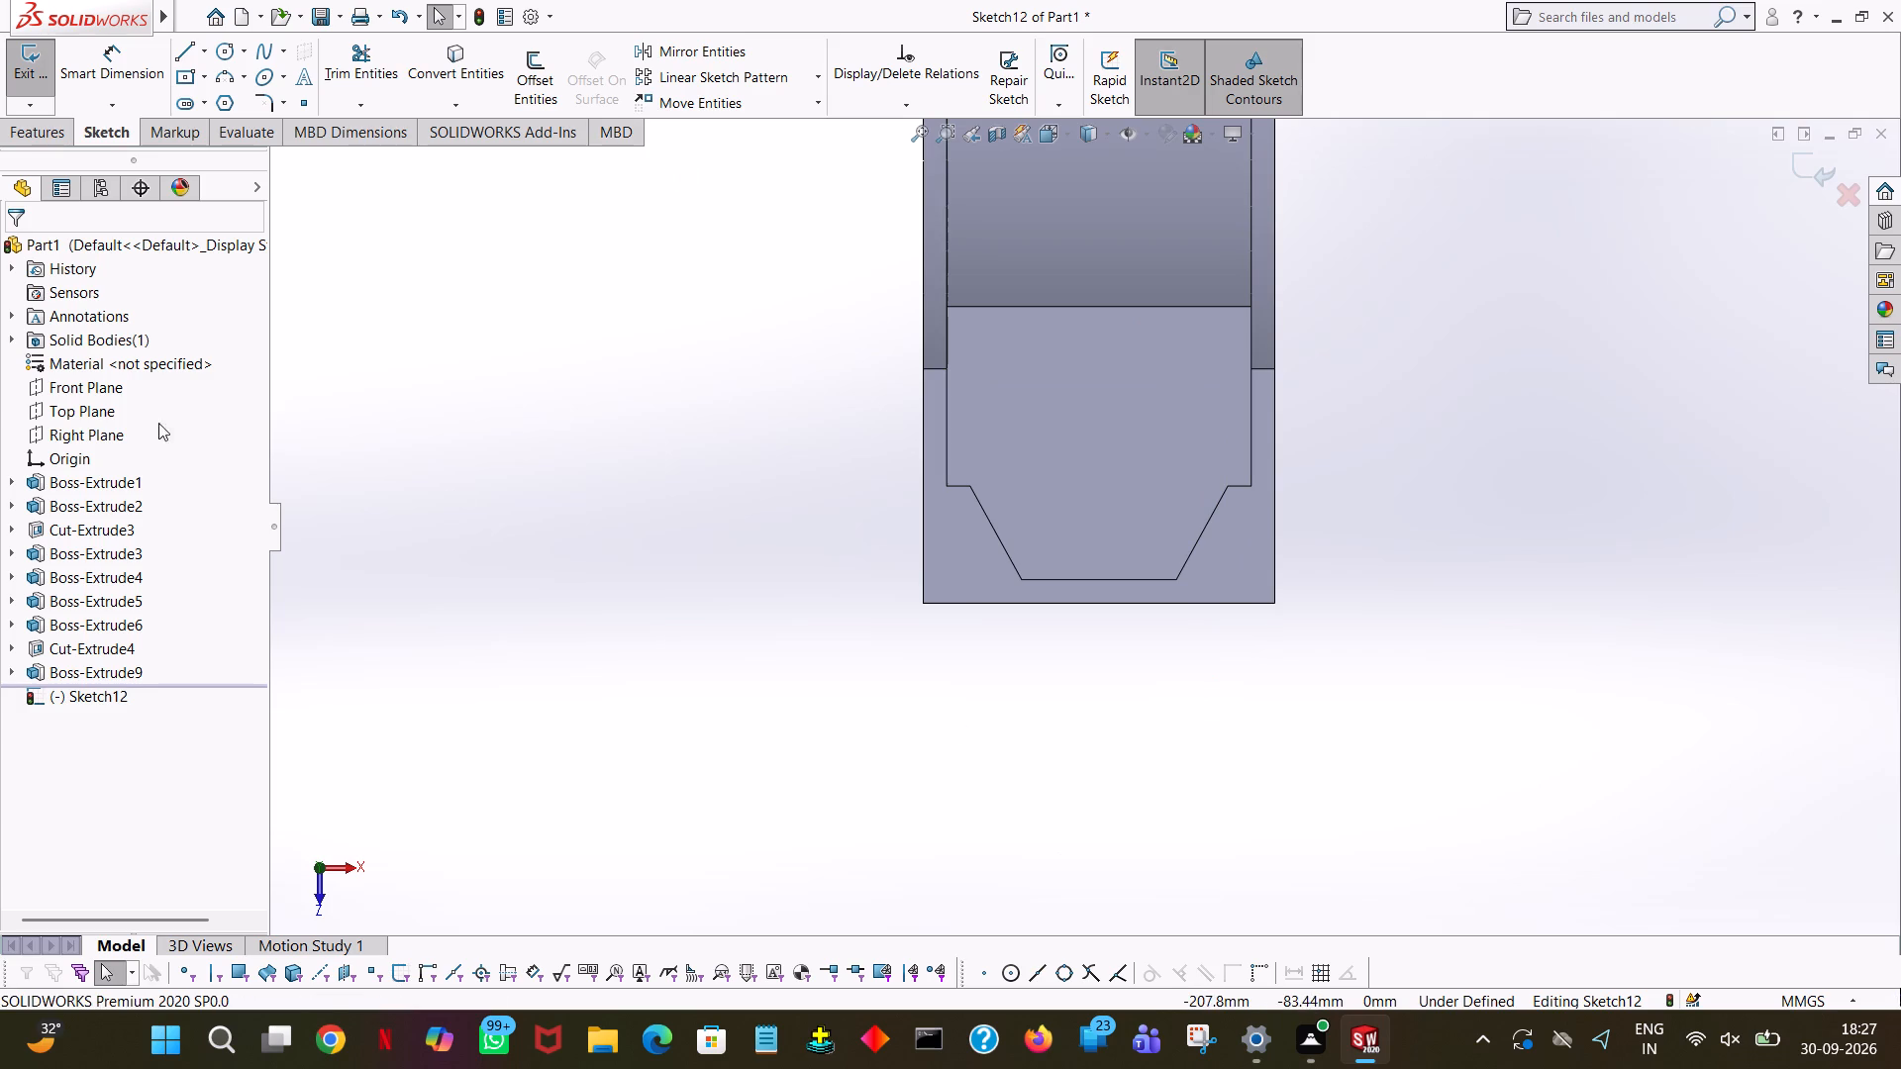
left_click(187, 50)
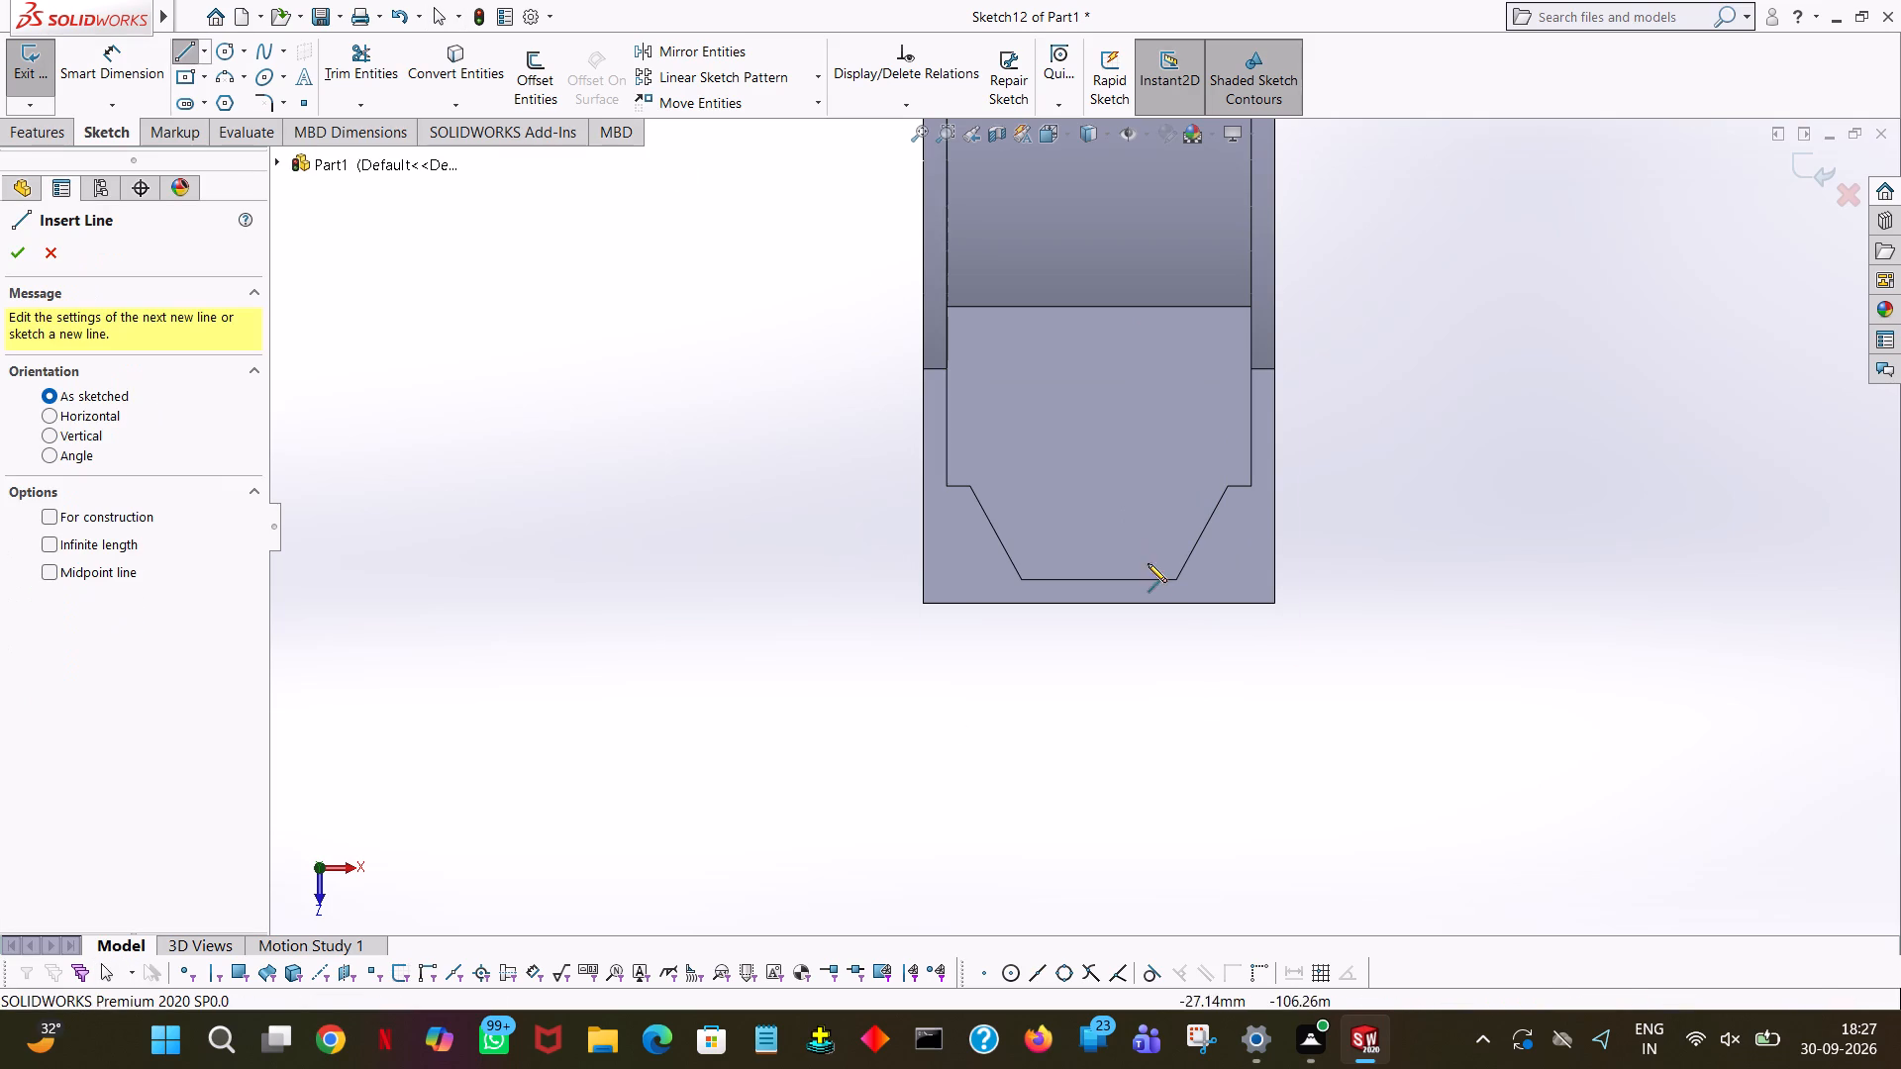
left_click(1274, 604)
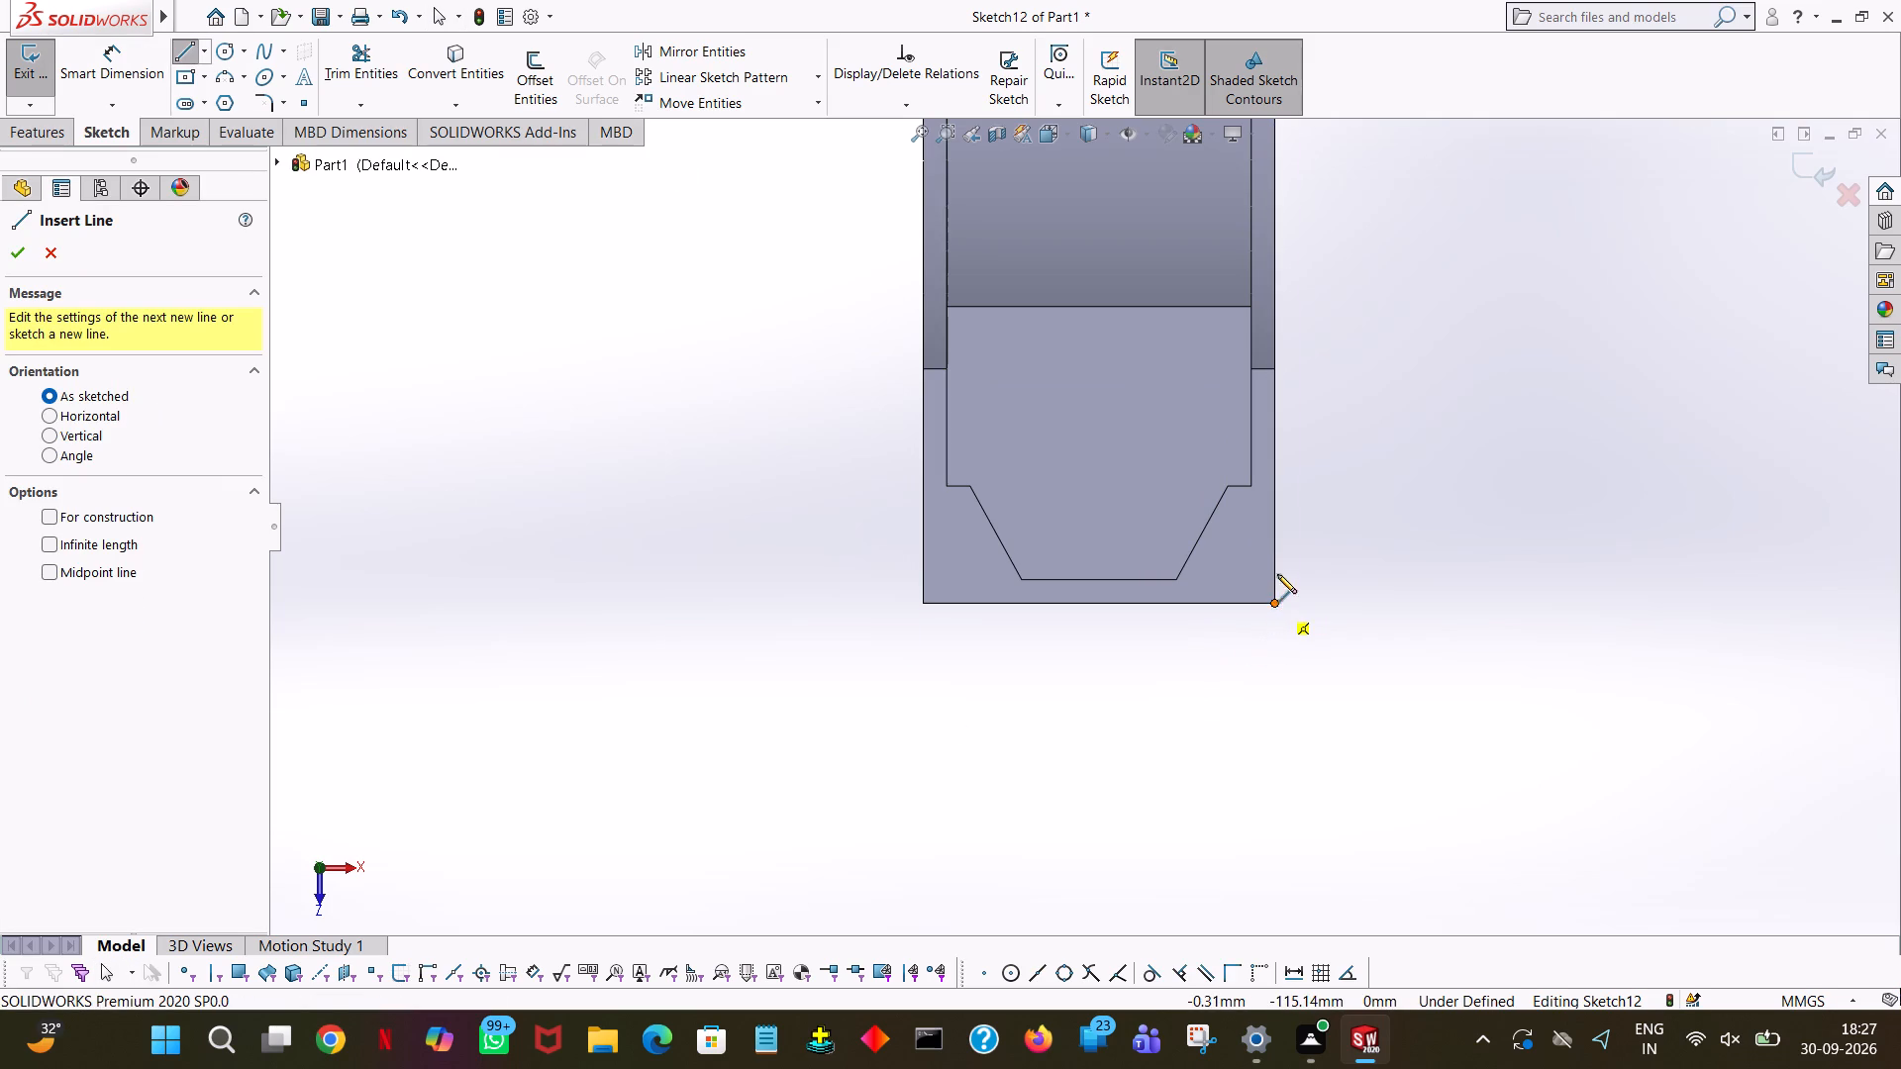
left_click(1277, 555)
key("8")
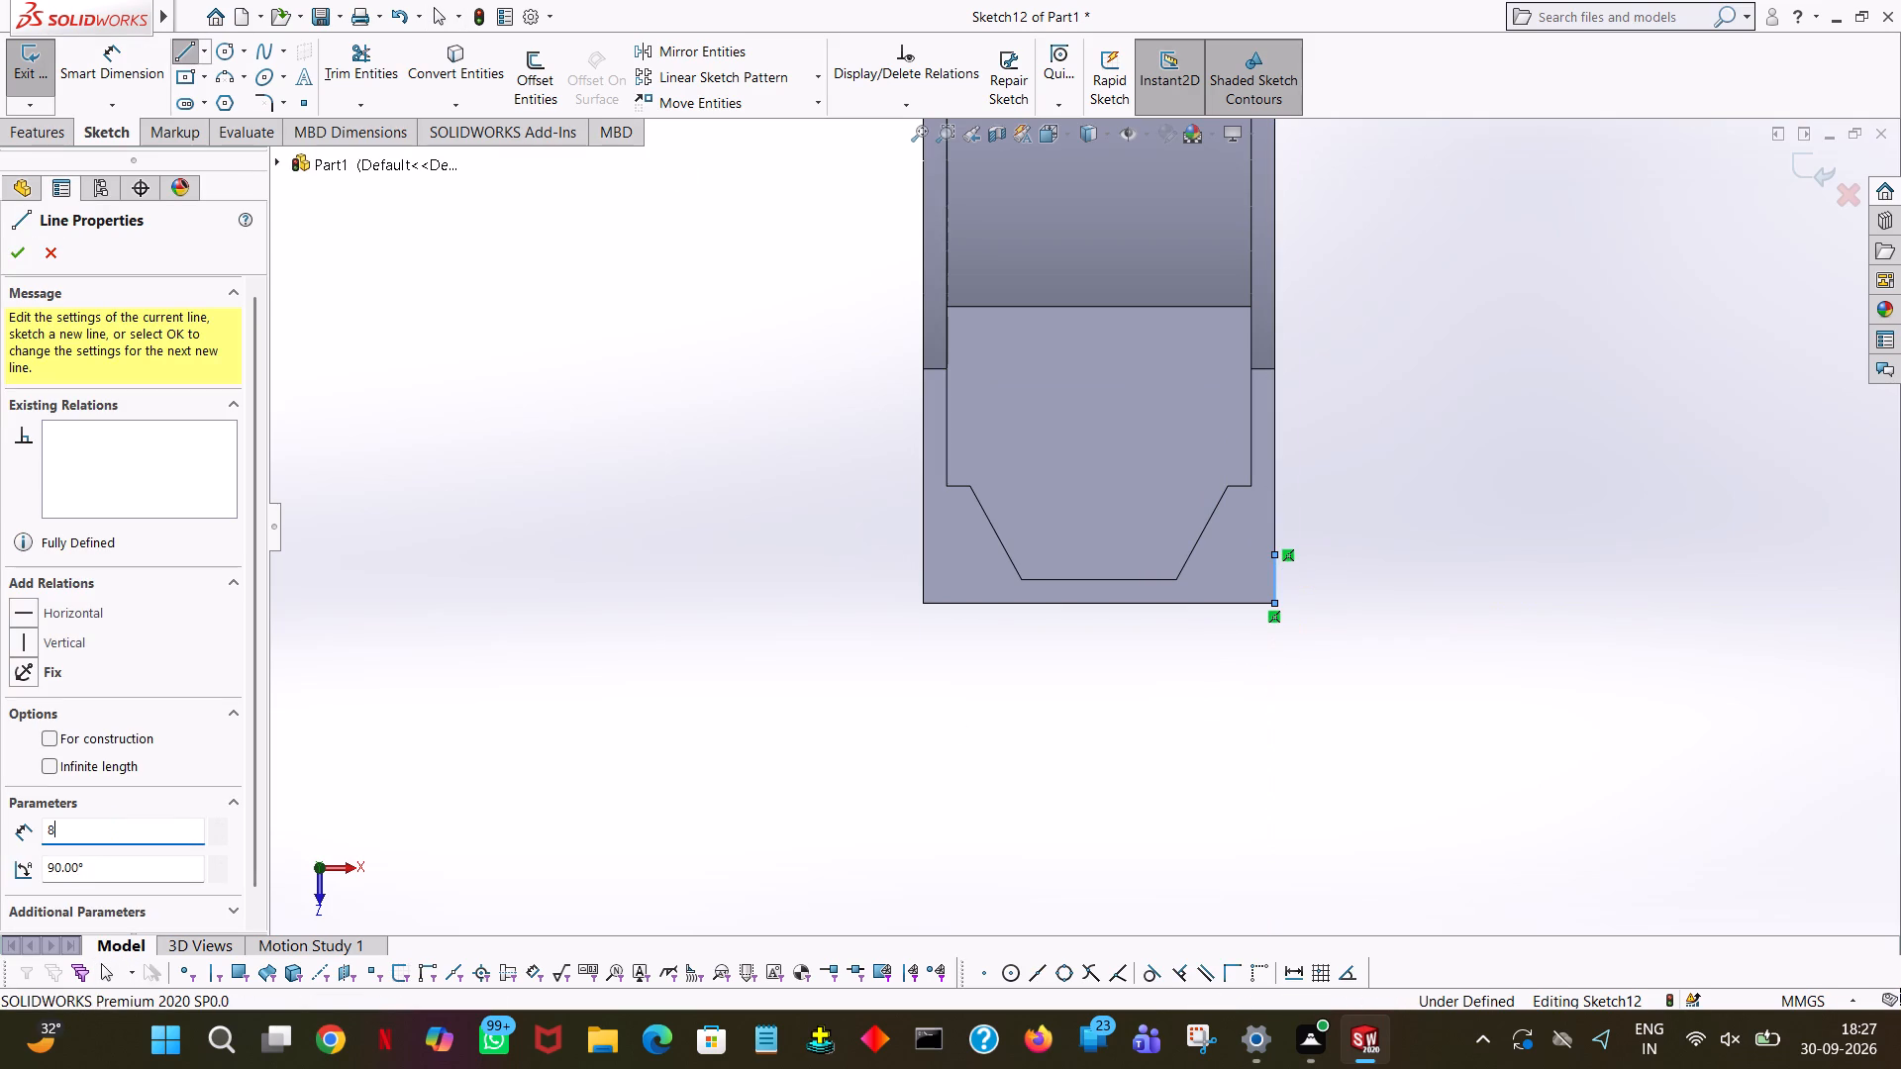
key("Return")
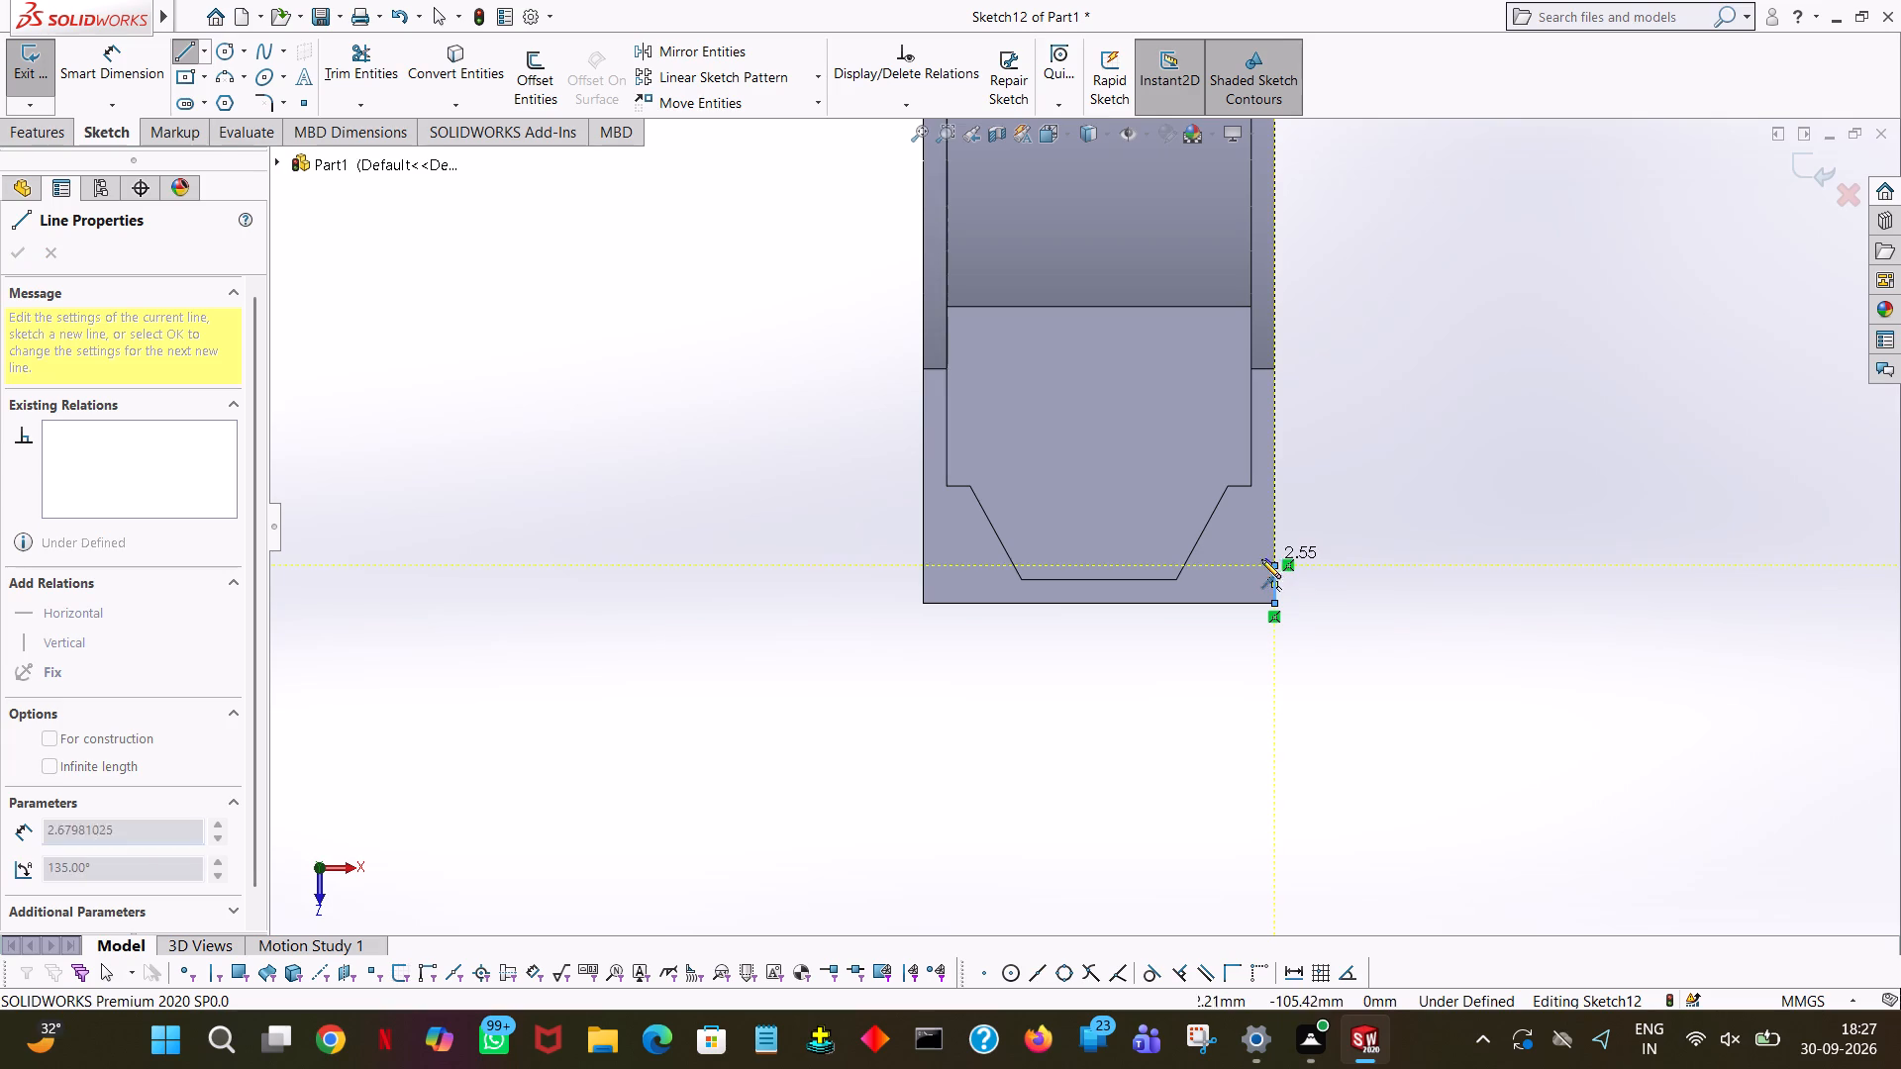
double_click(1247, 563)
right_click(1247, 563)
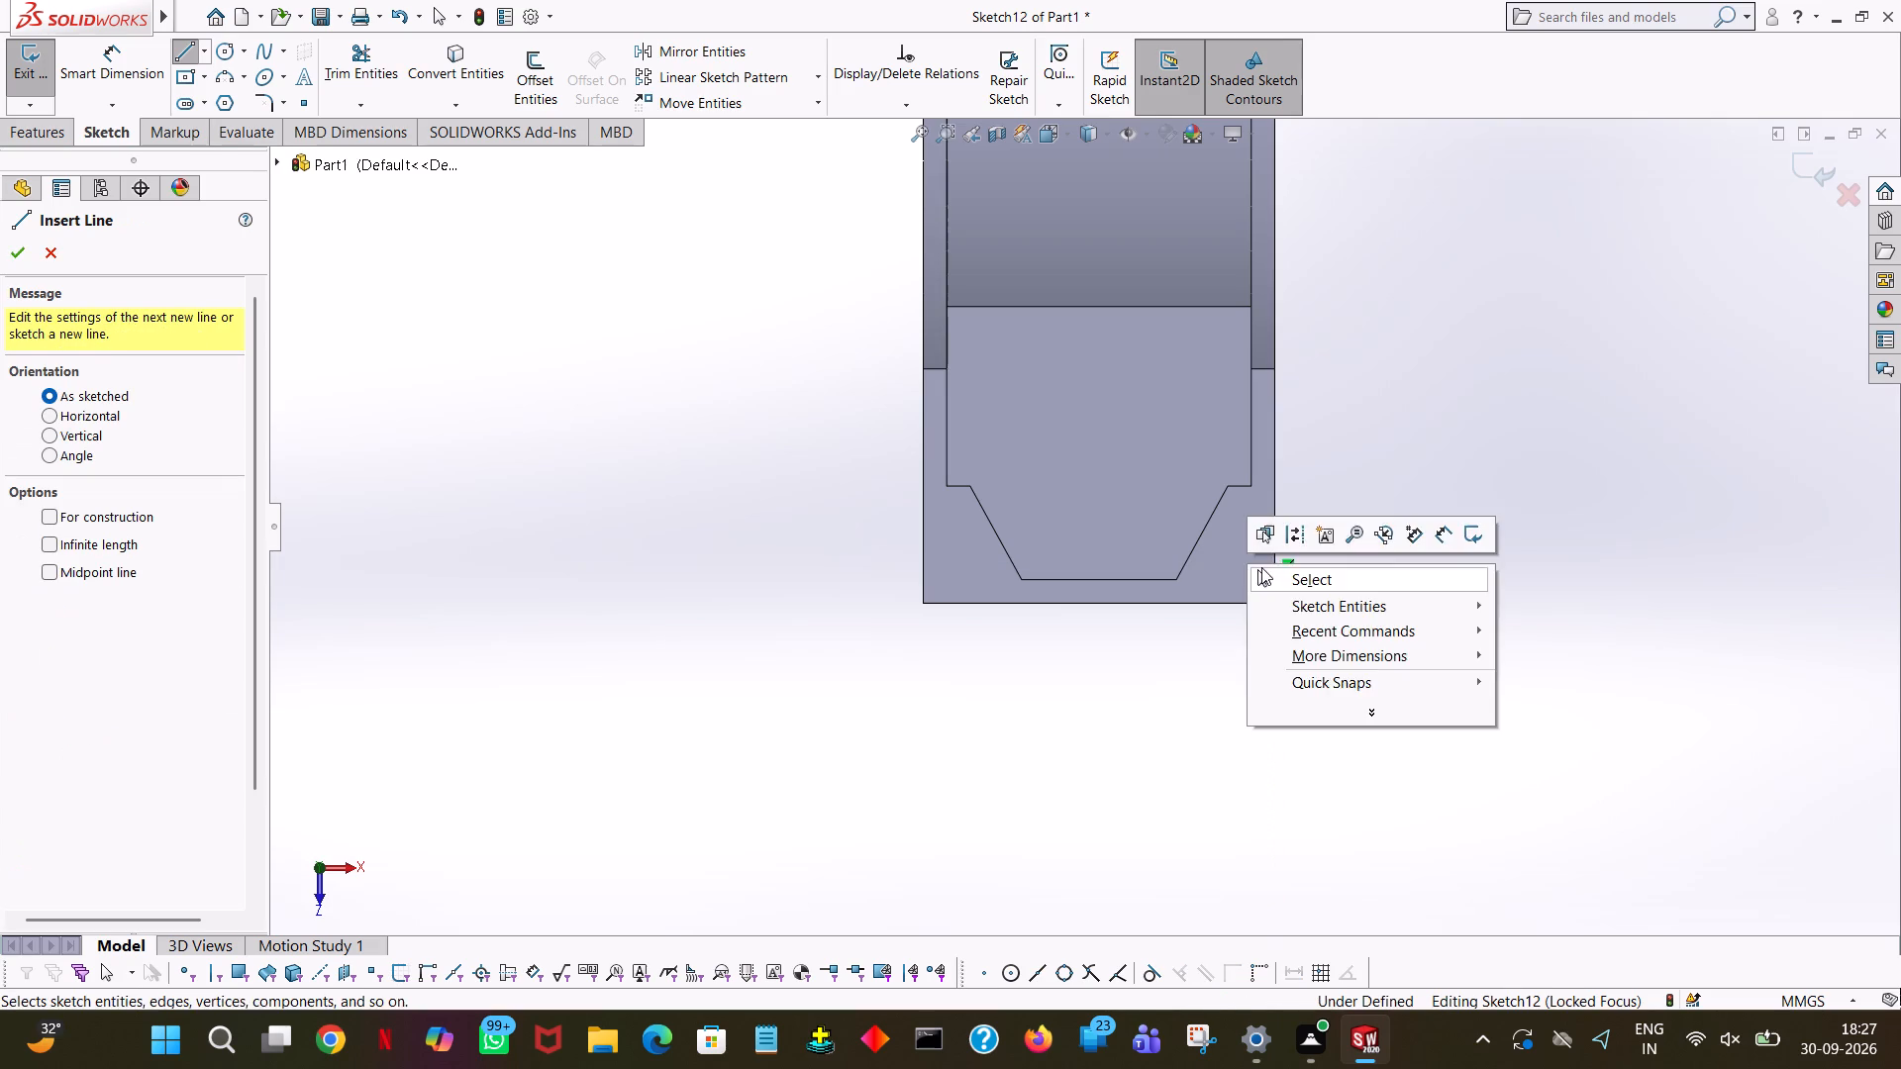
left_click(1262, 567)
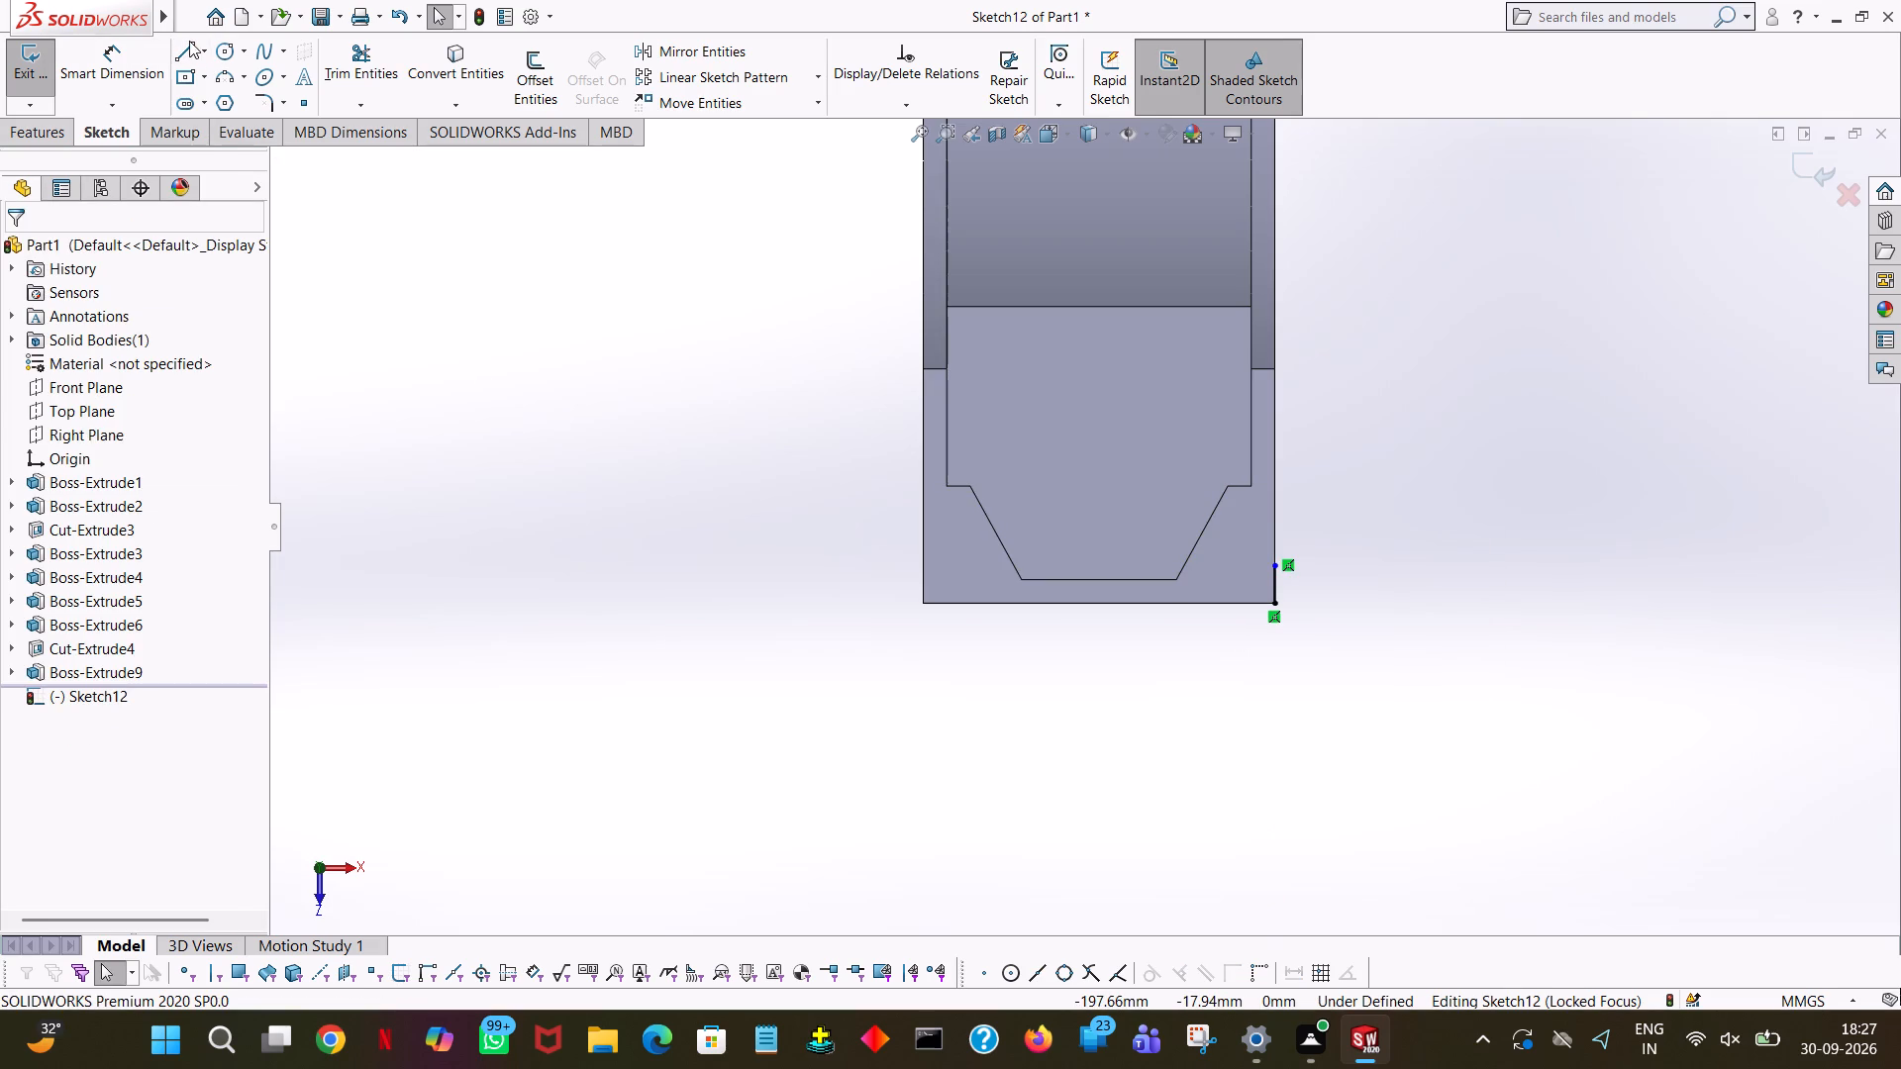
Draw an 8 mm horizontal line inward from the upper end of the lower-right vertical locating line.
left_click(182, 41)
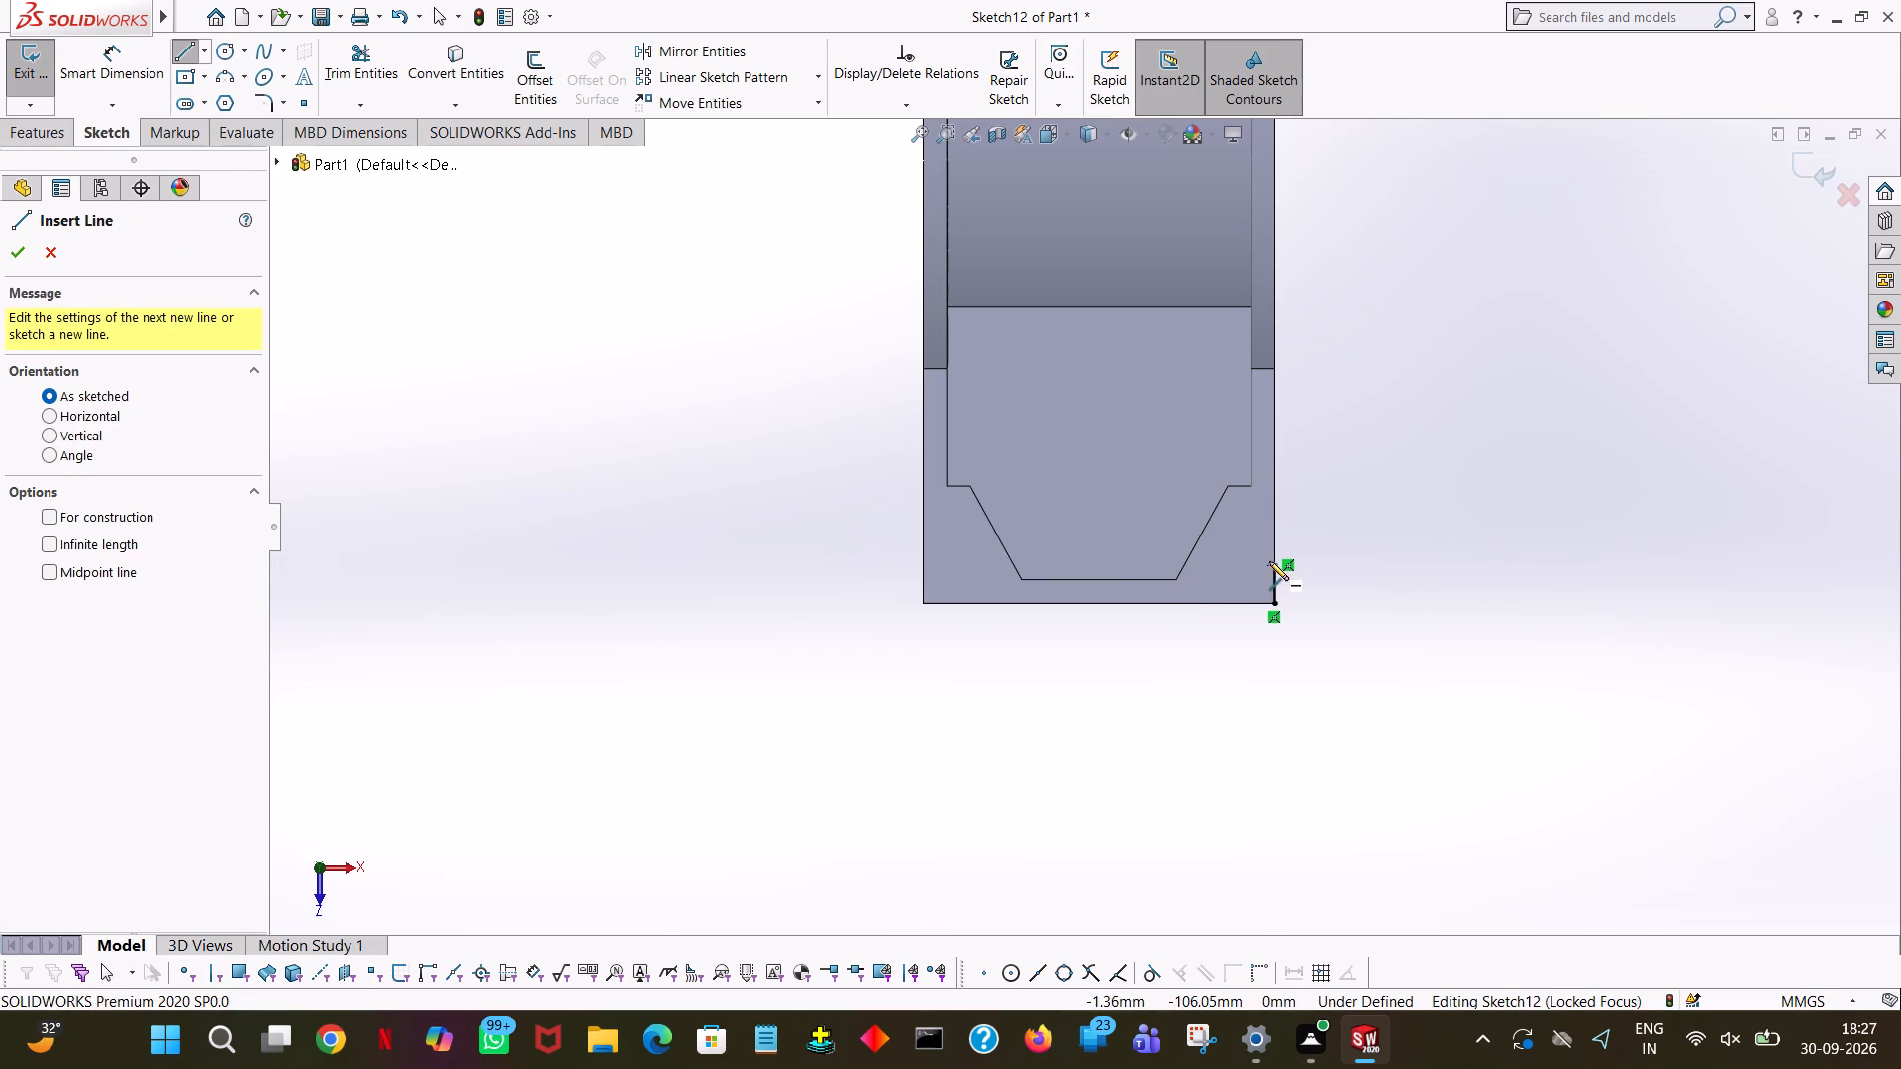
left_click(1276, 563)
left_click(1232, 565)
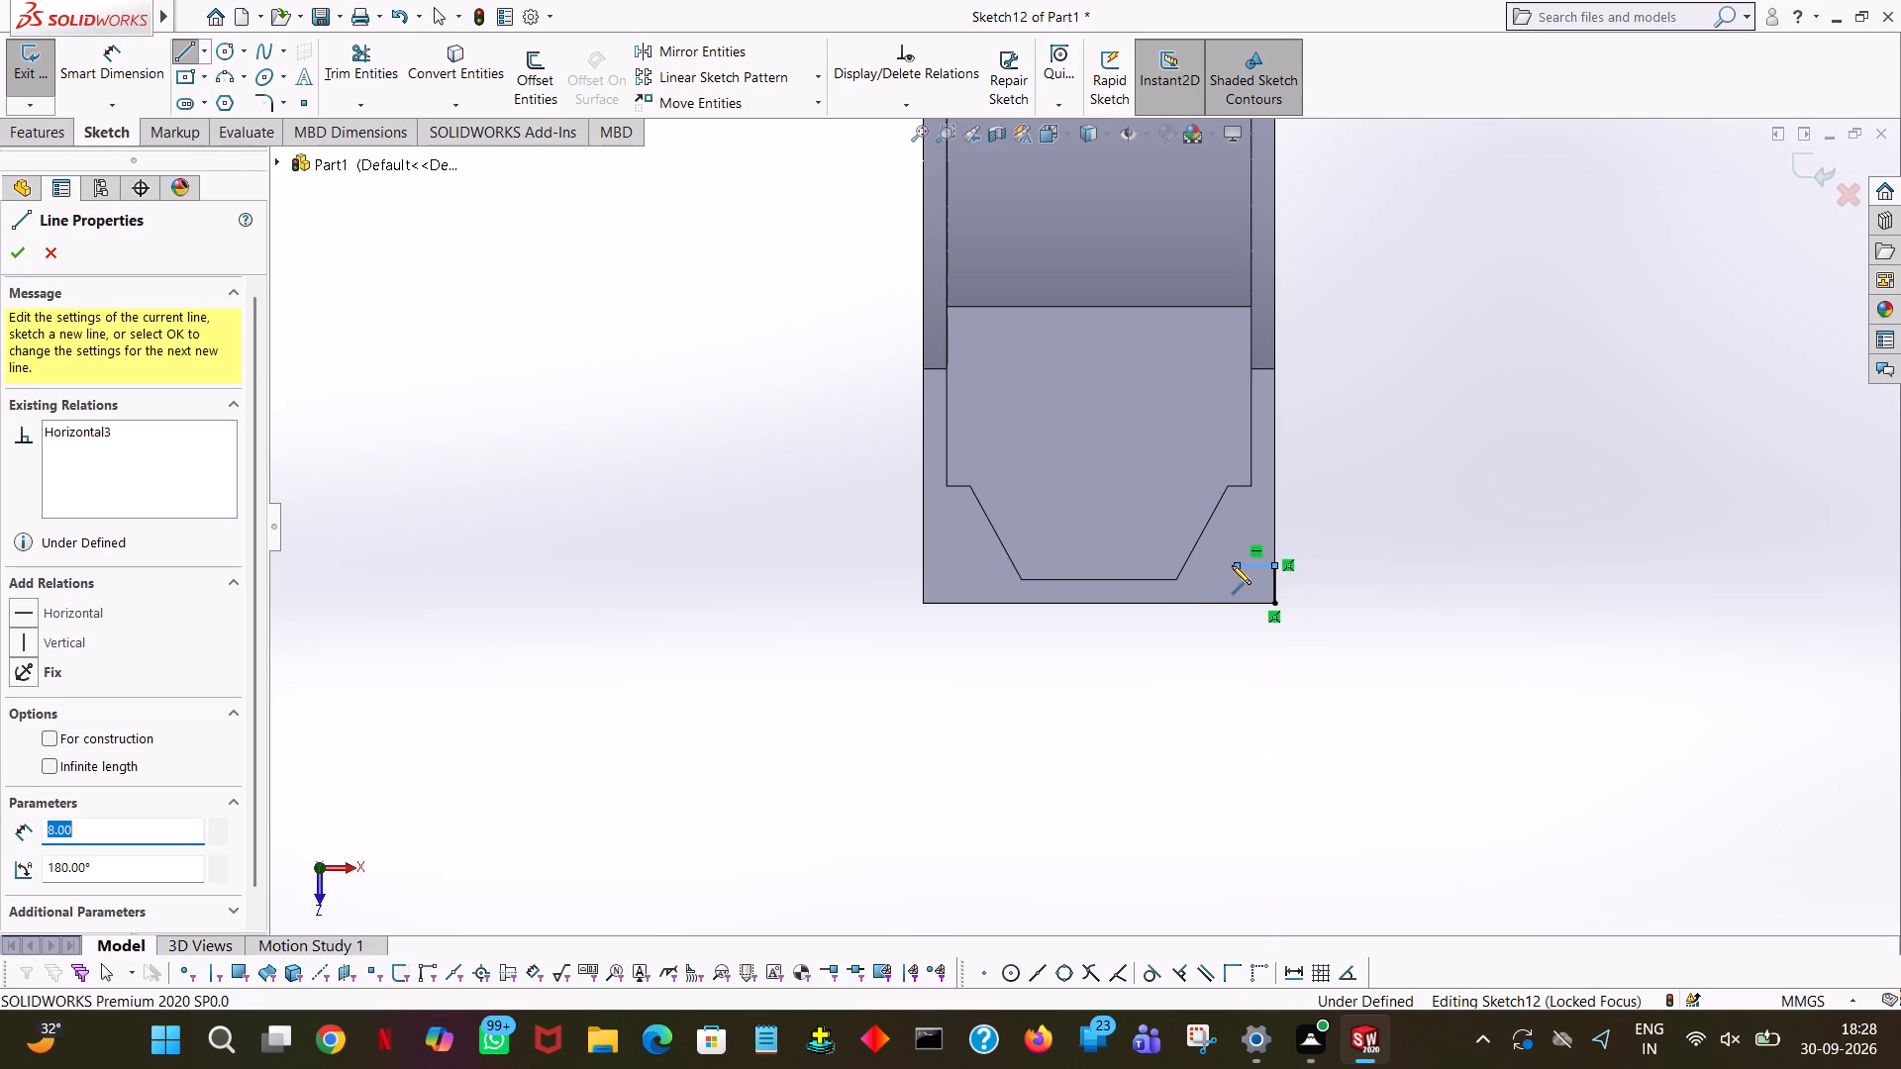
key("8")
key("Return")
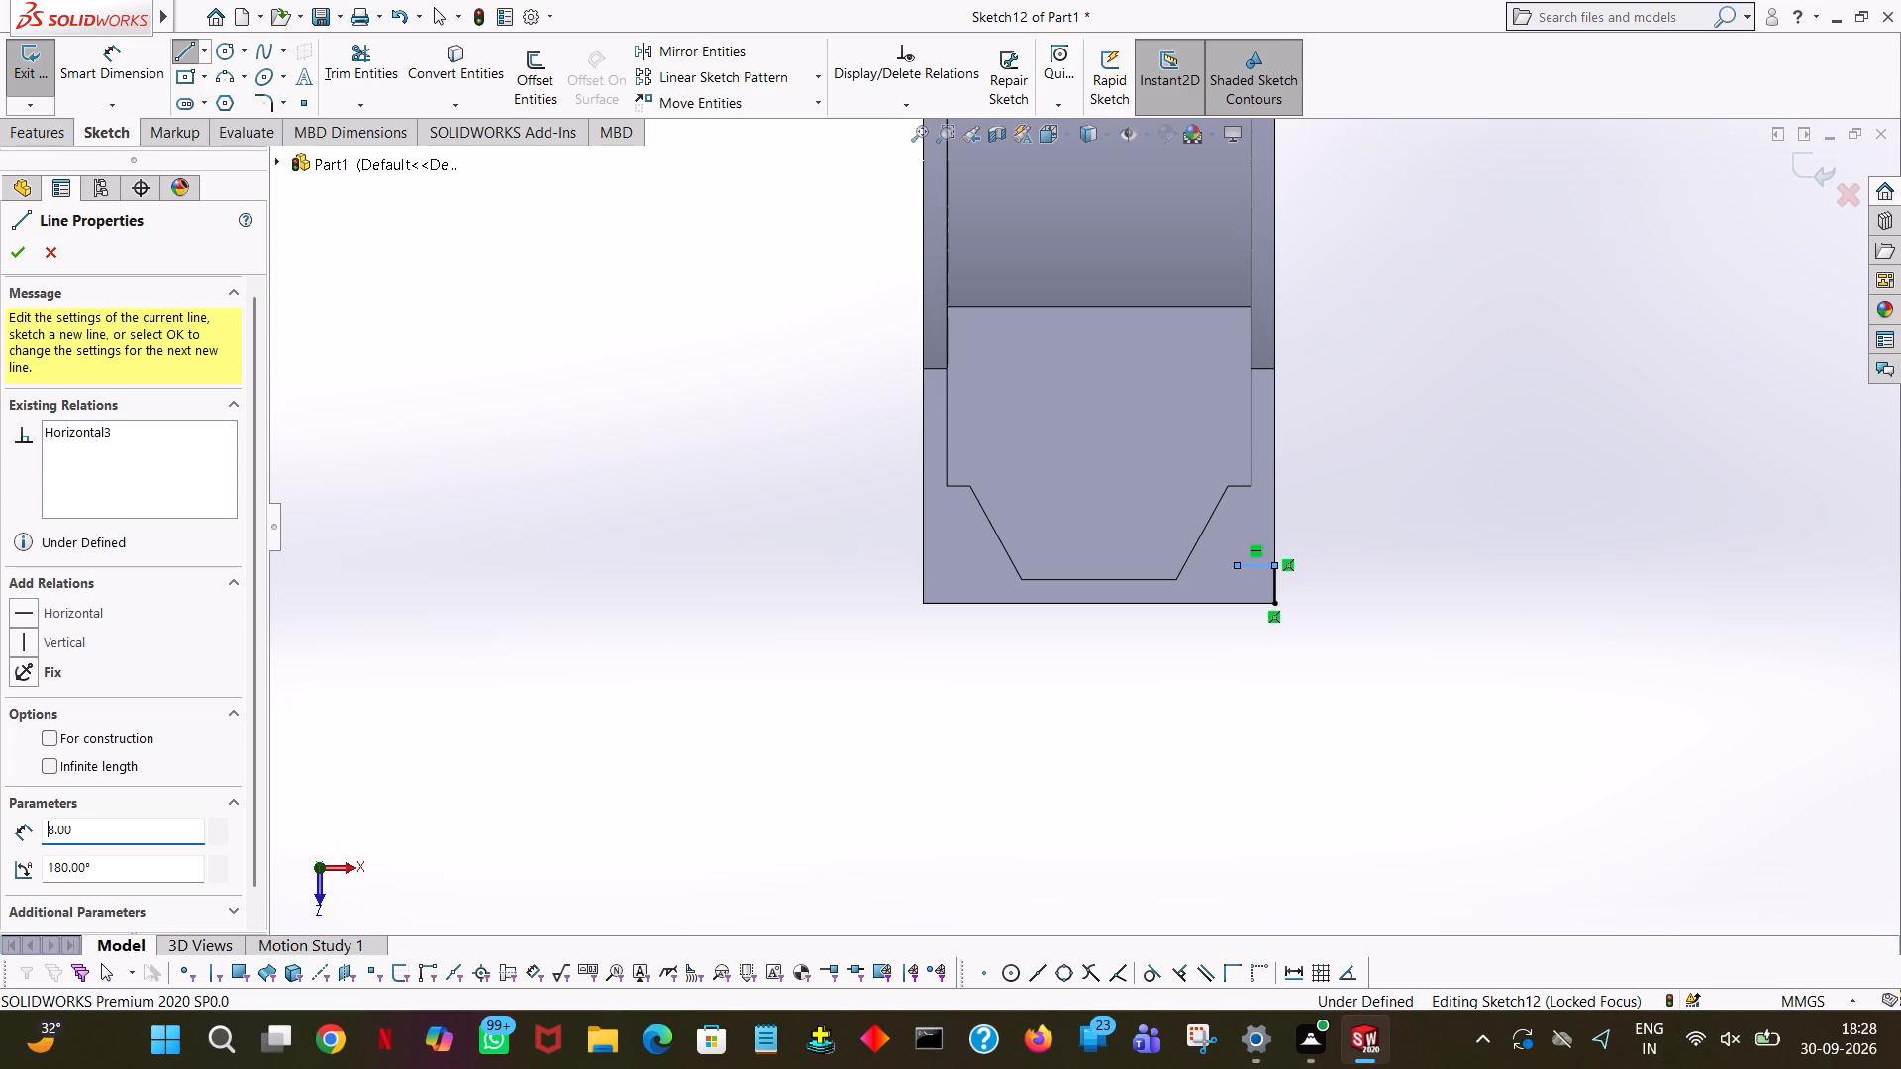
right_click(1232, 565)
left_click(1274, 579)
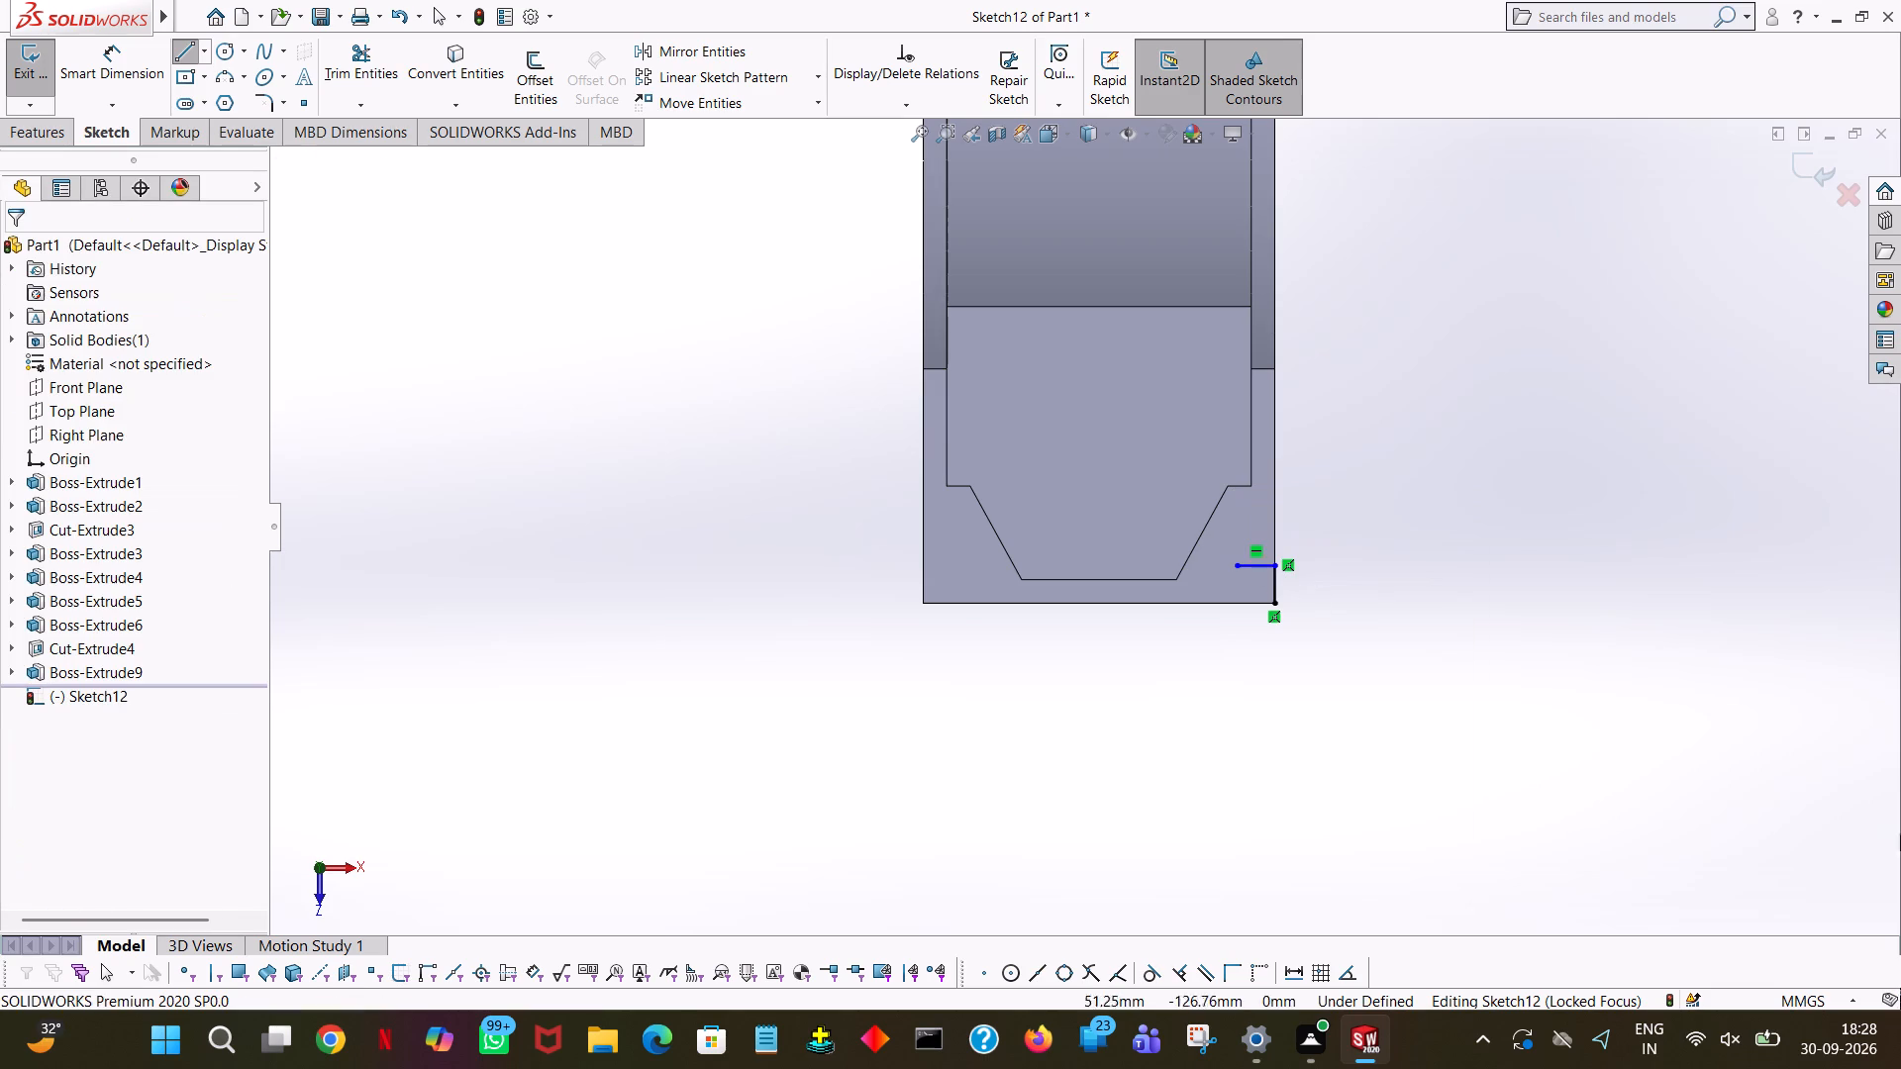
Sketch a circle of 4 mm radius centred on the inner end of the lower-right horizontal locating line.
left_click(225, 57)
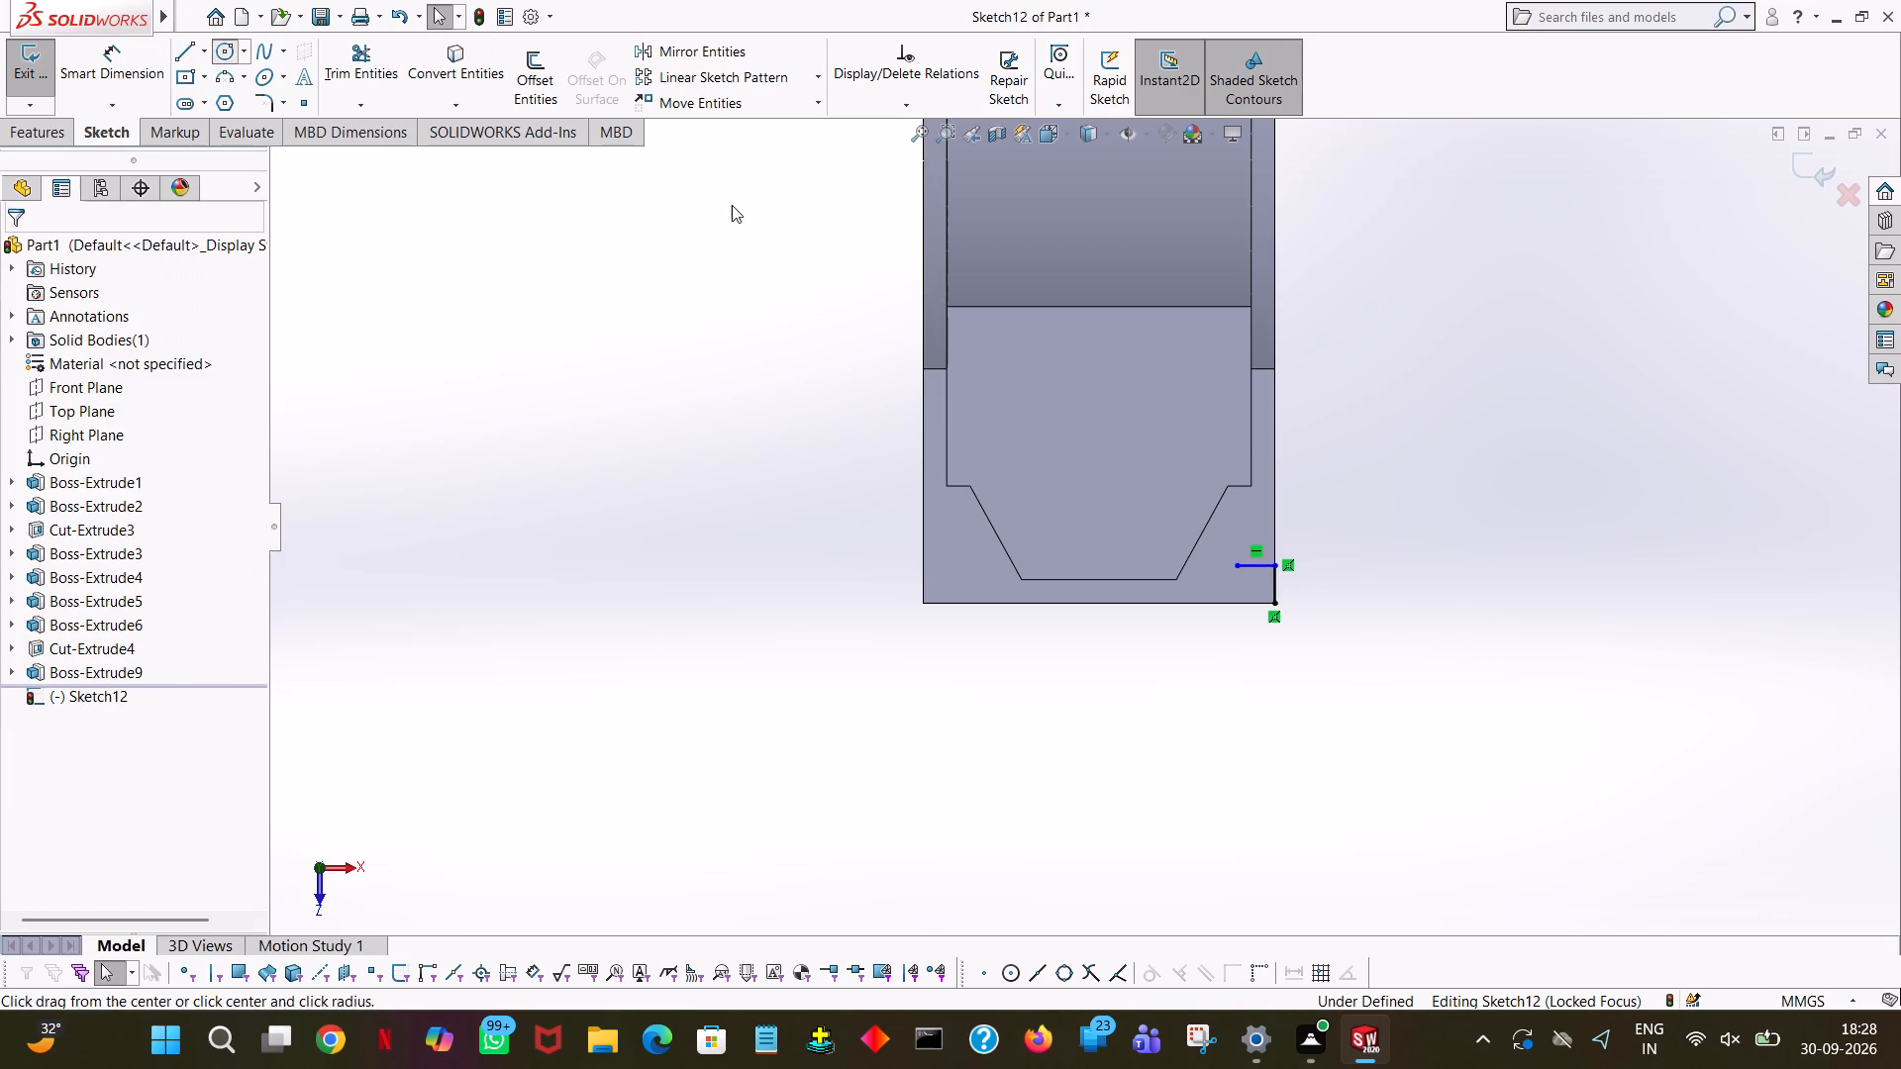
left_click(1237, 566)
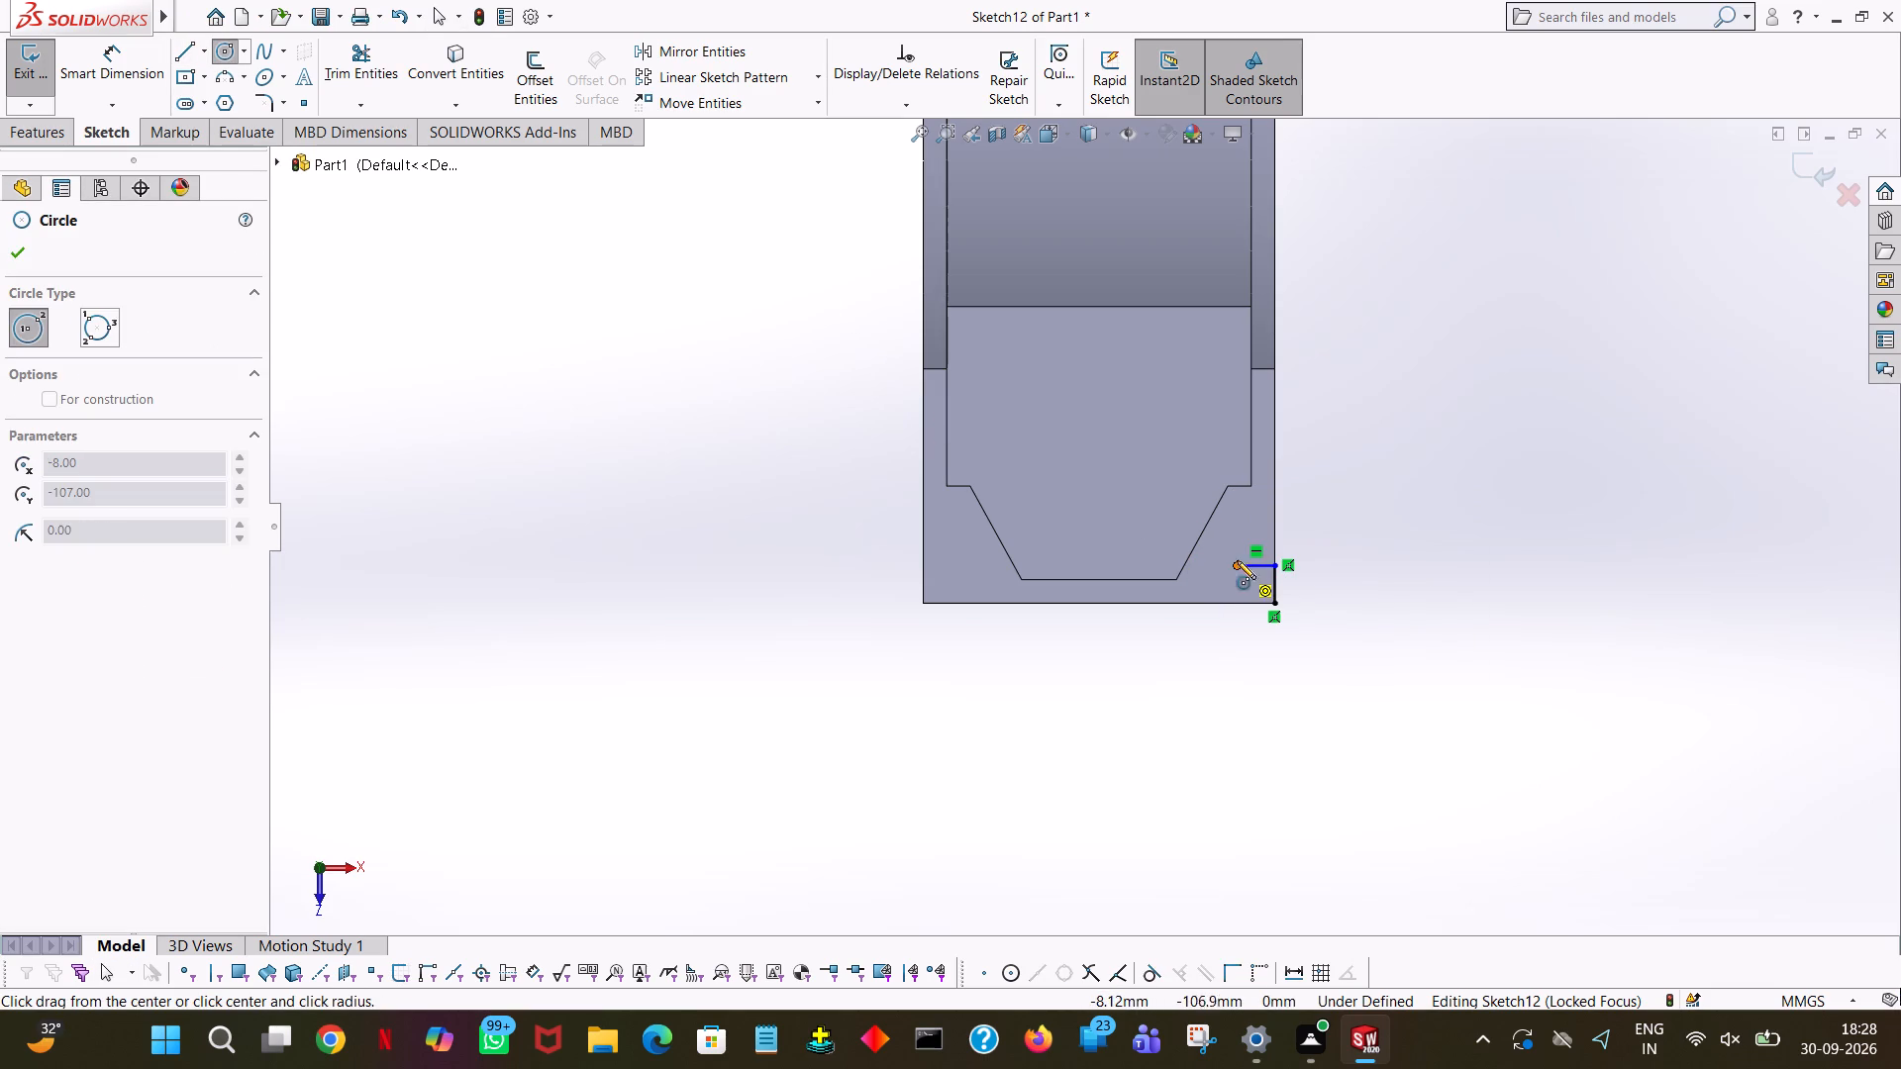
left_click(1237, 548)
key("8")
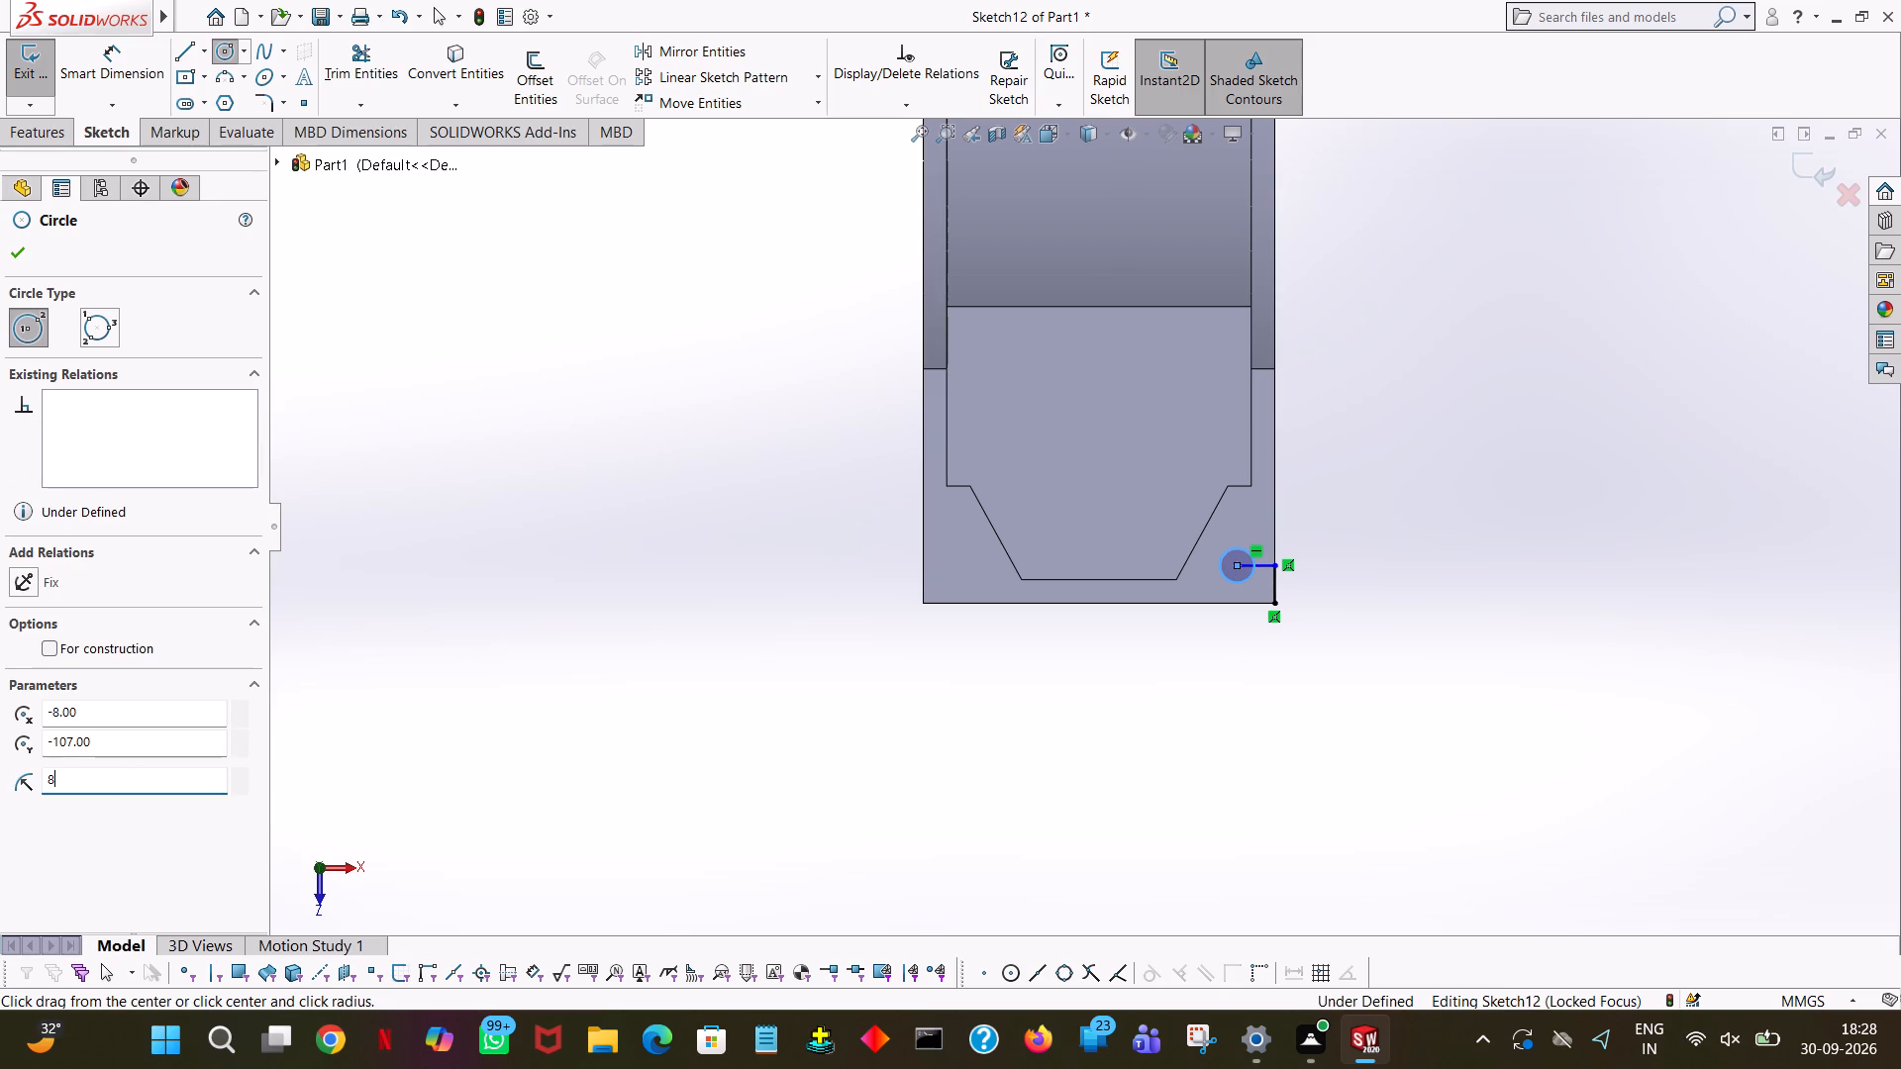
type("/2")
key("Return")
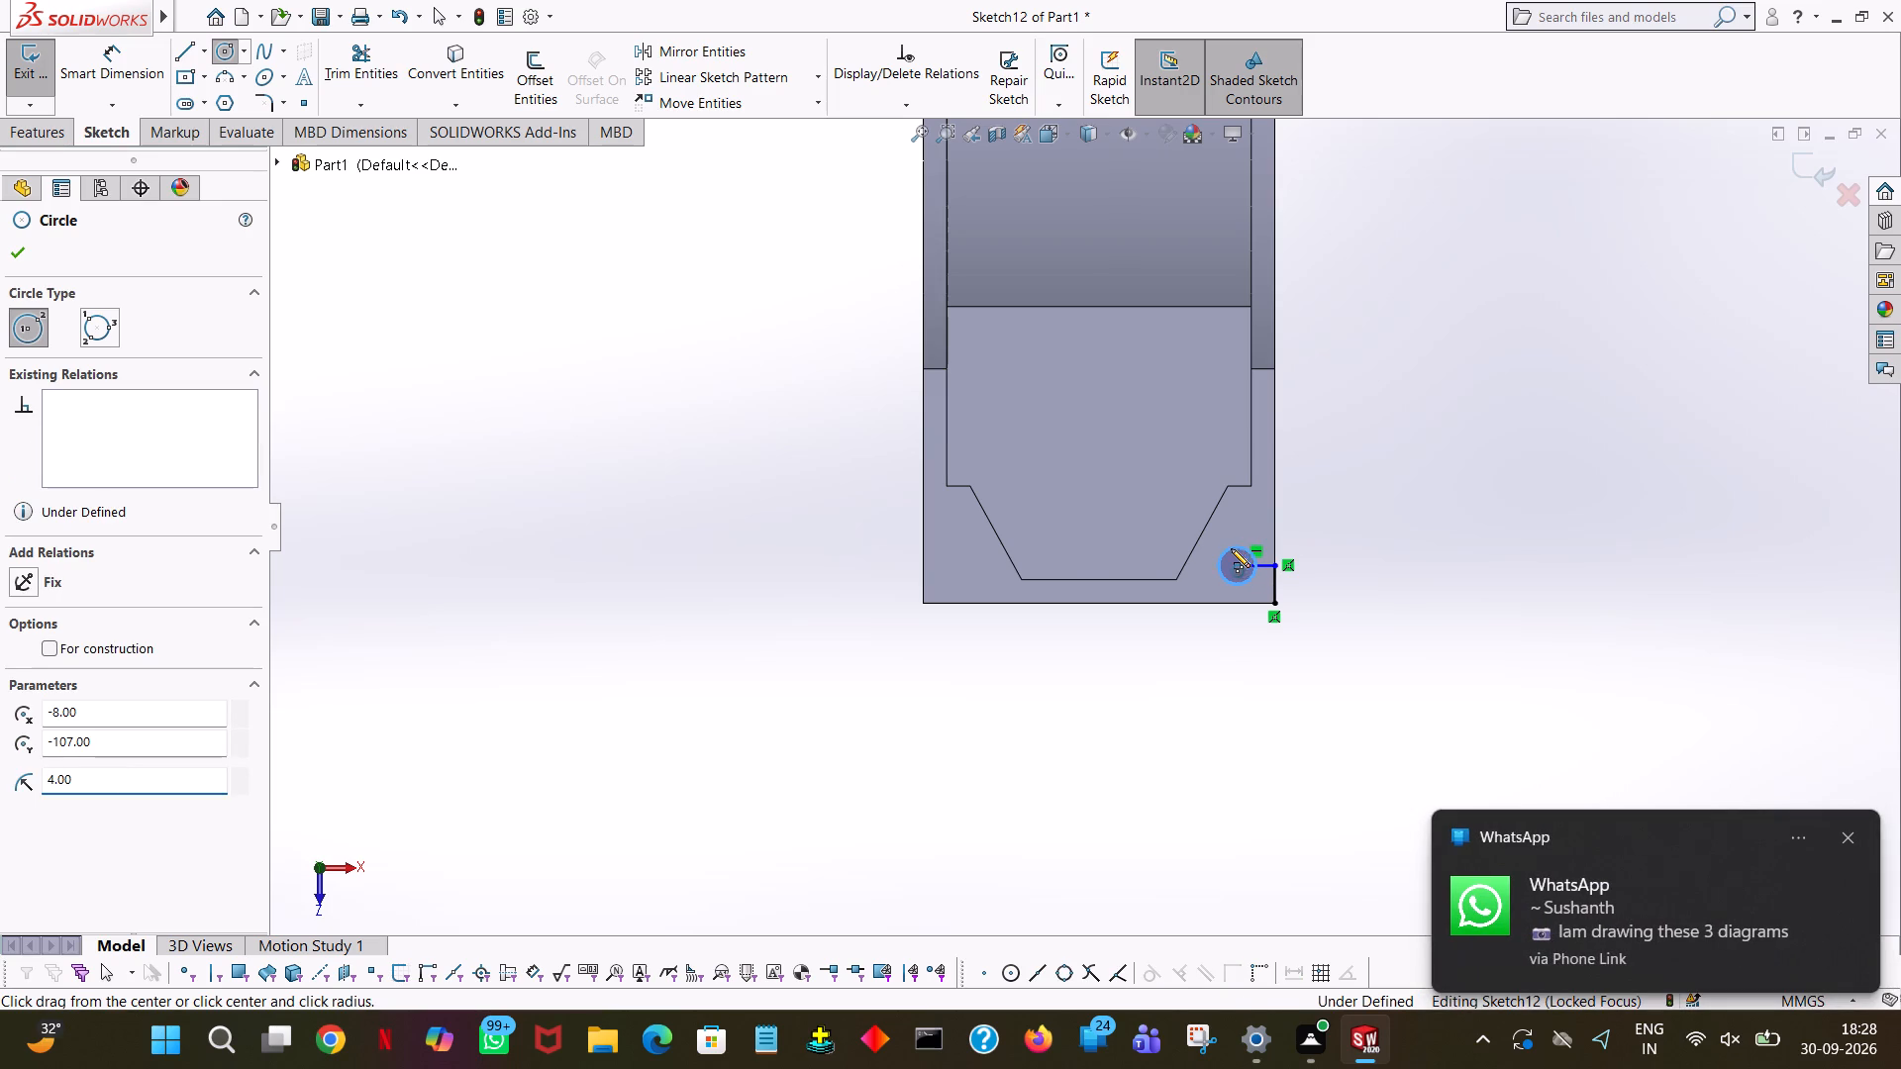
left_click(15, 264)
Draw an 8 mm horizontal line along the lower edge from the rim face's lower-left corner, and an 8 mm vertical line upward from its end.
left_click(173, 52)
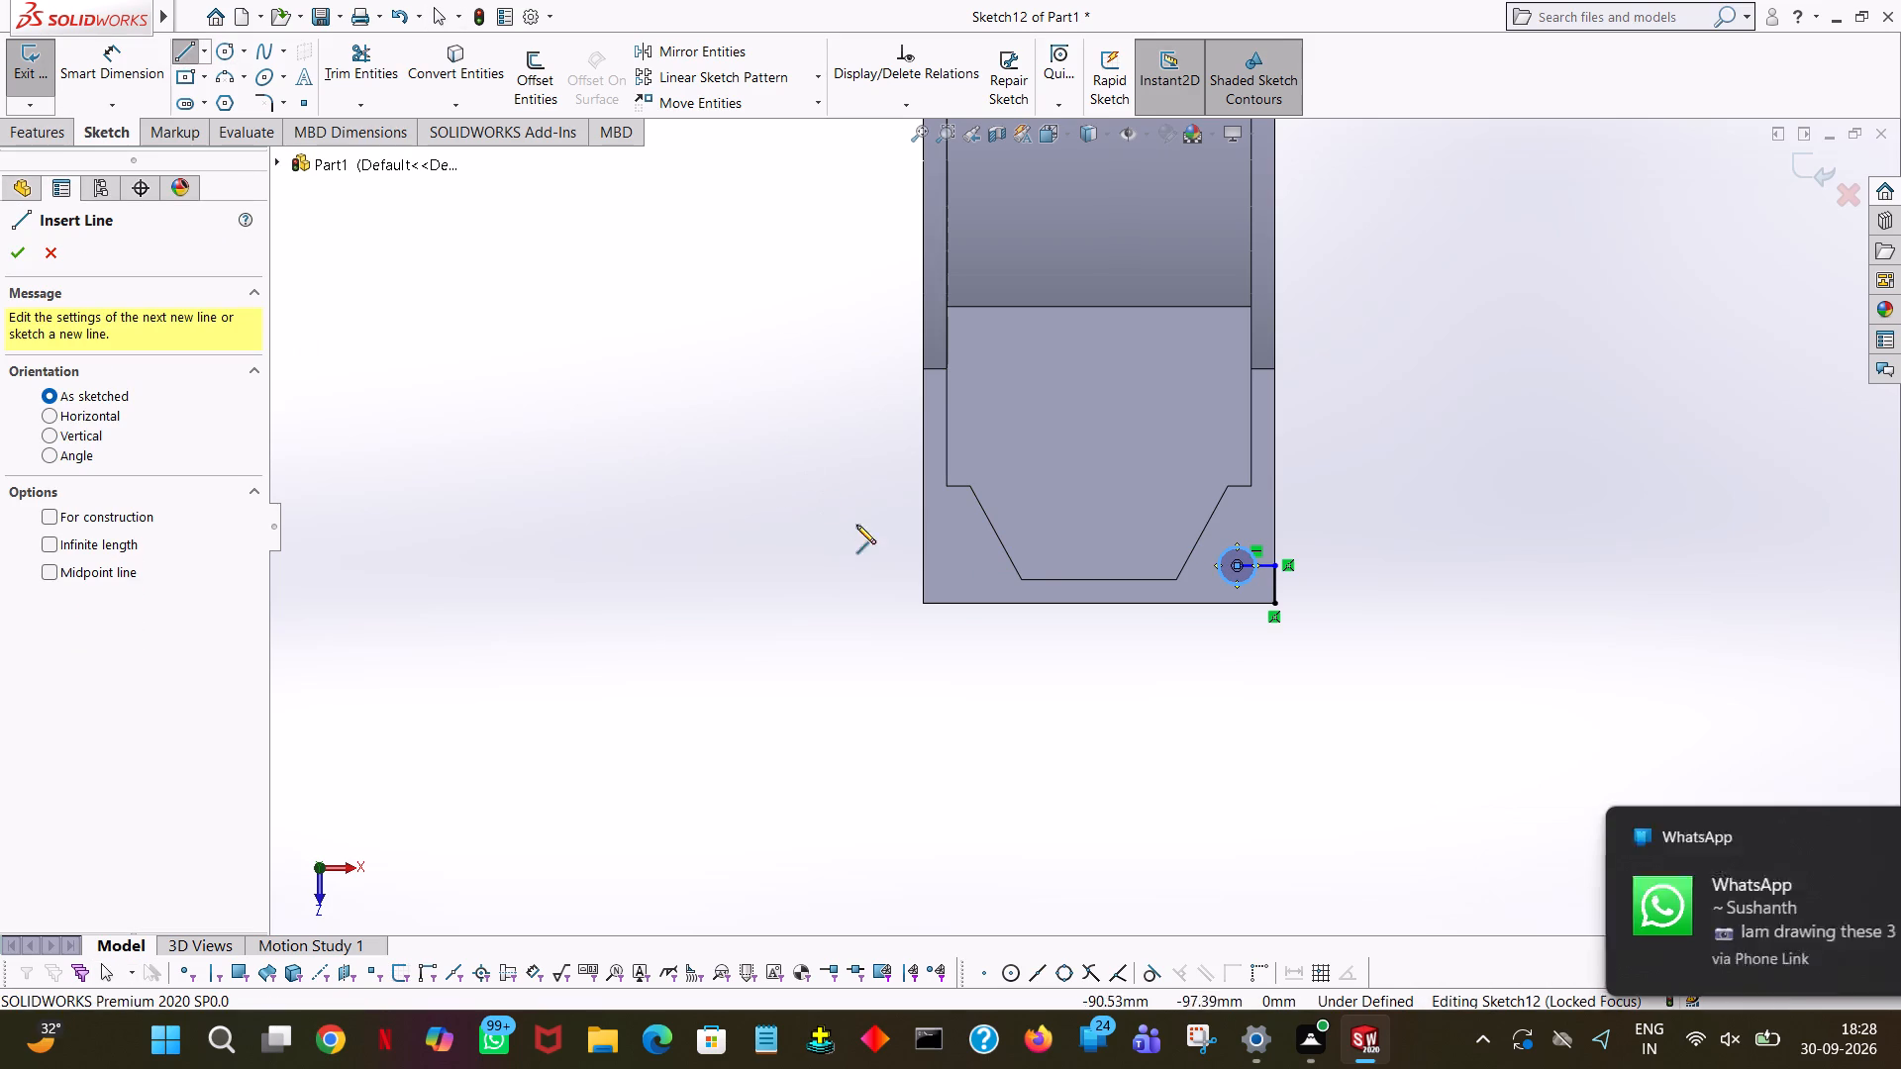
left_click(924, 601)
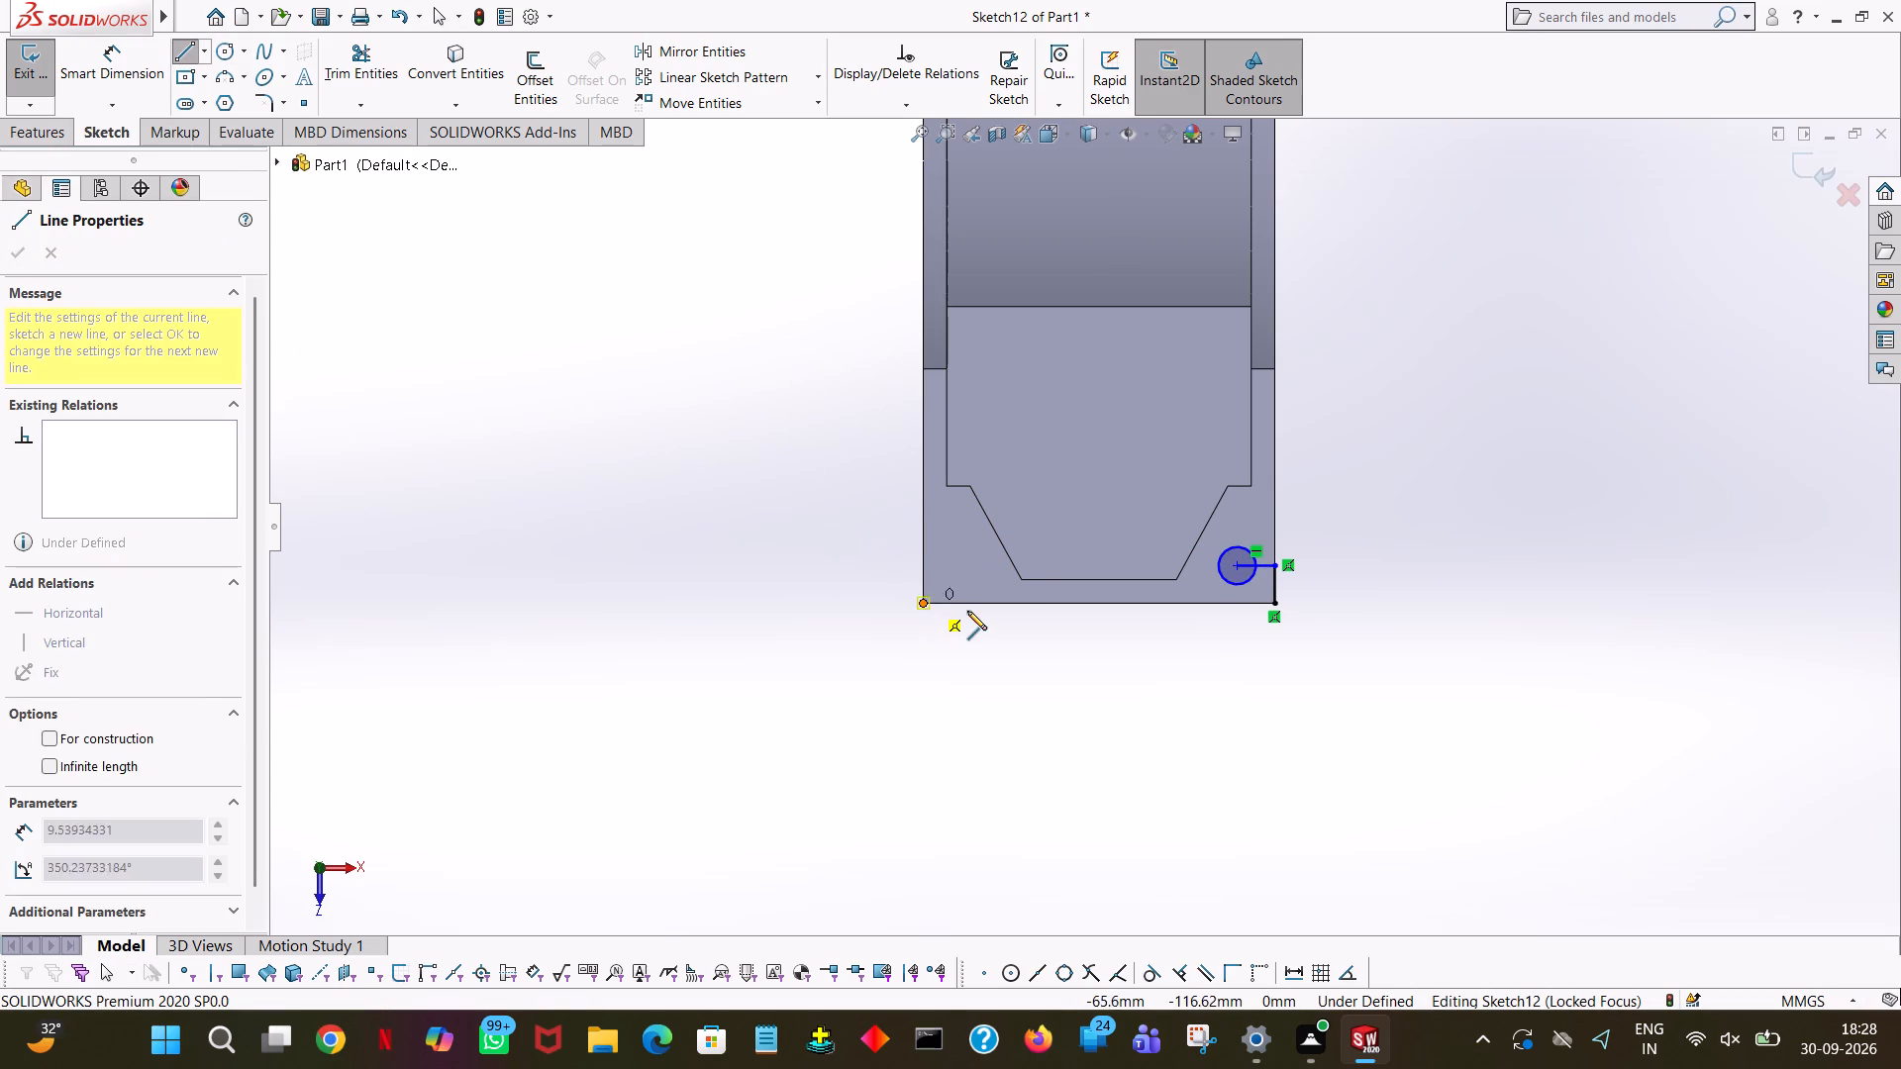
left_click(980, 602)
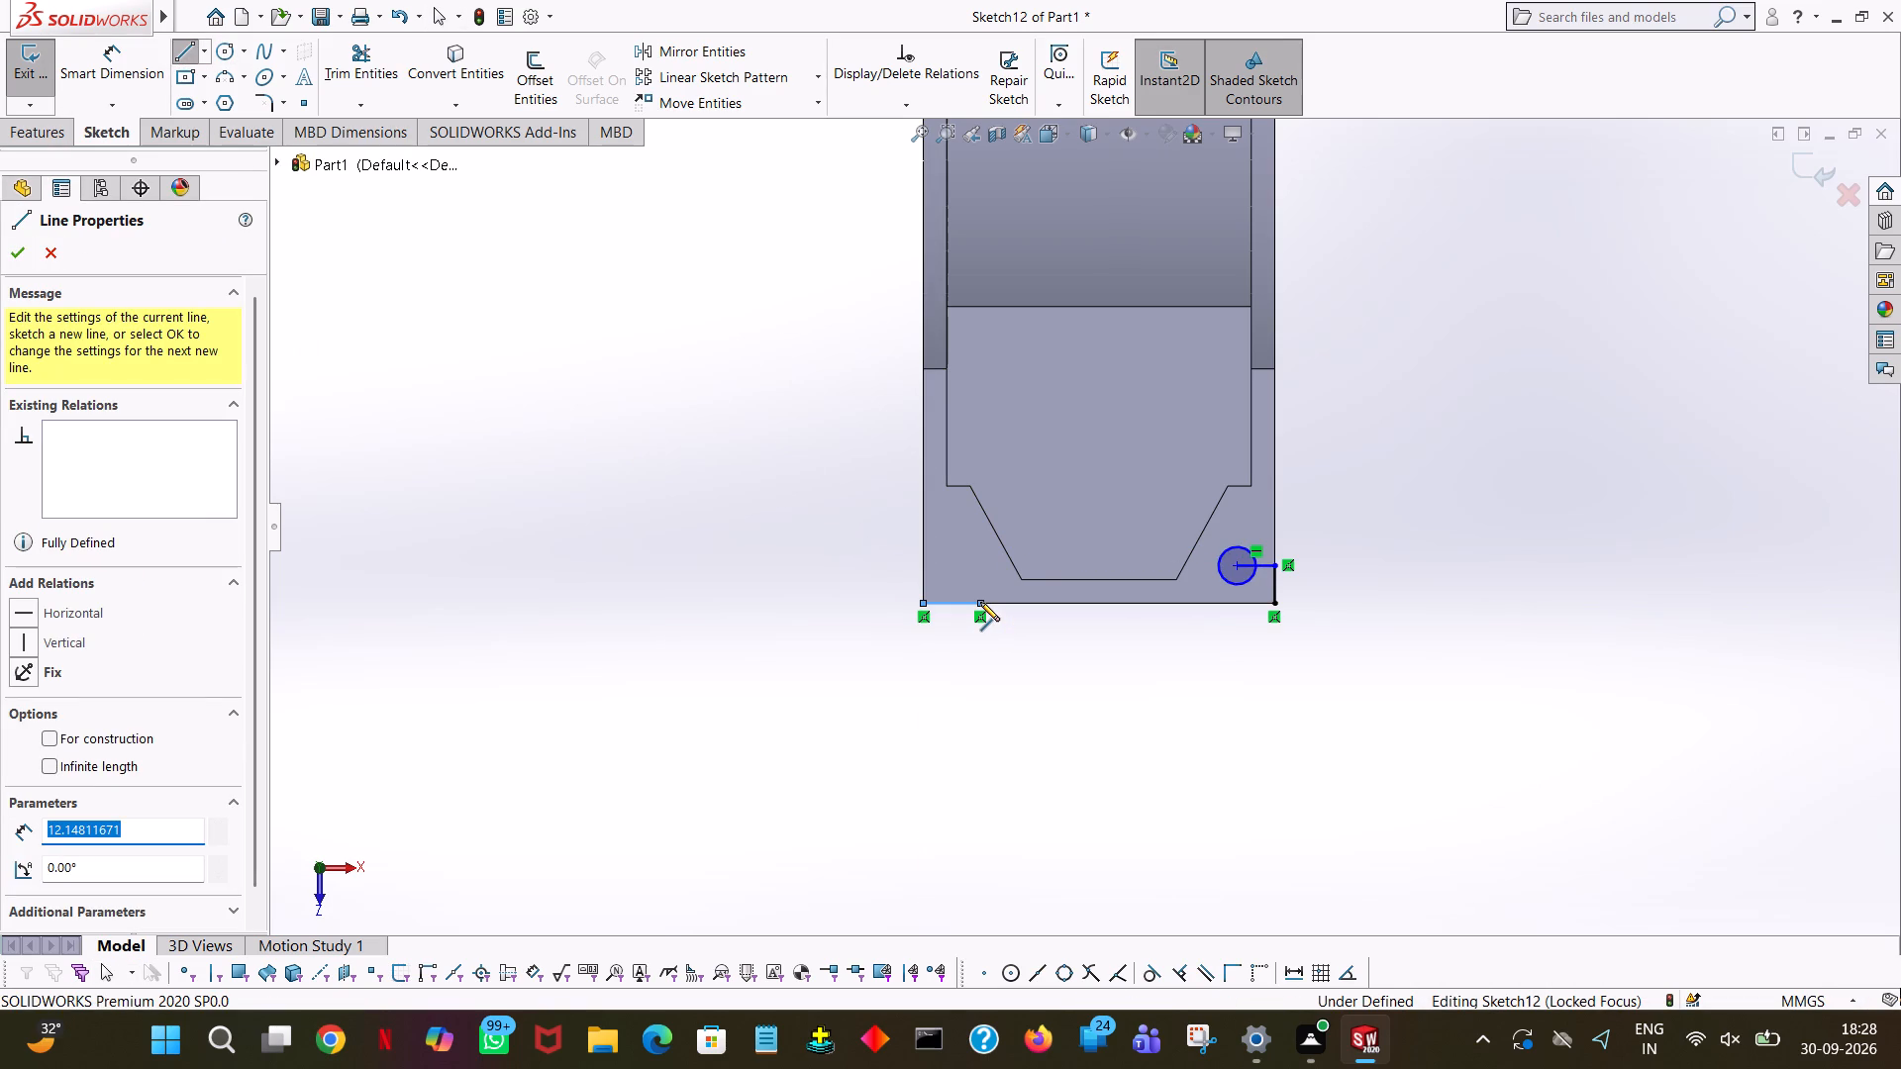
key("8")
key("Return")
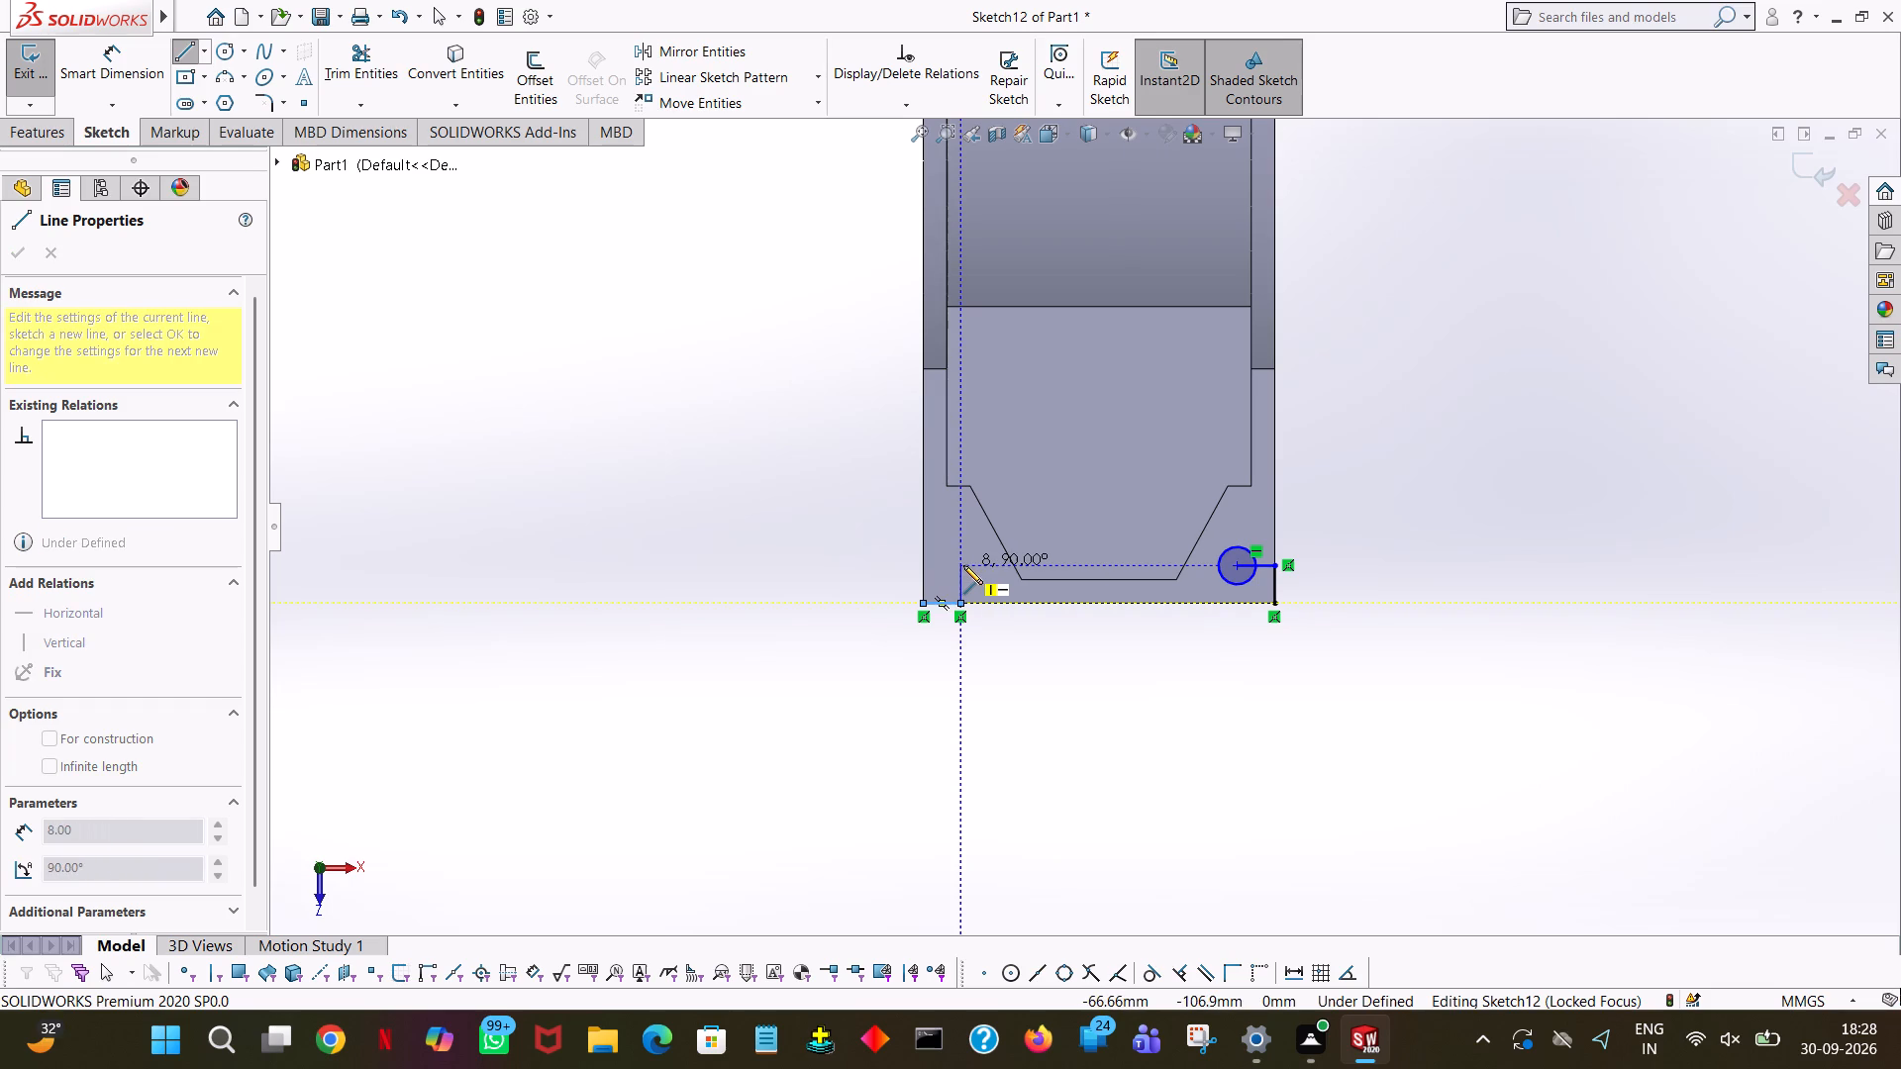
left_click(960, 565)
right_click(951, 562)
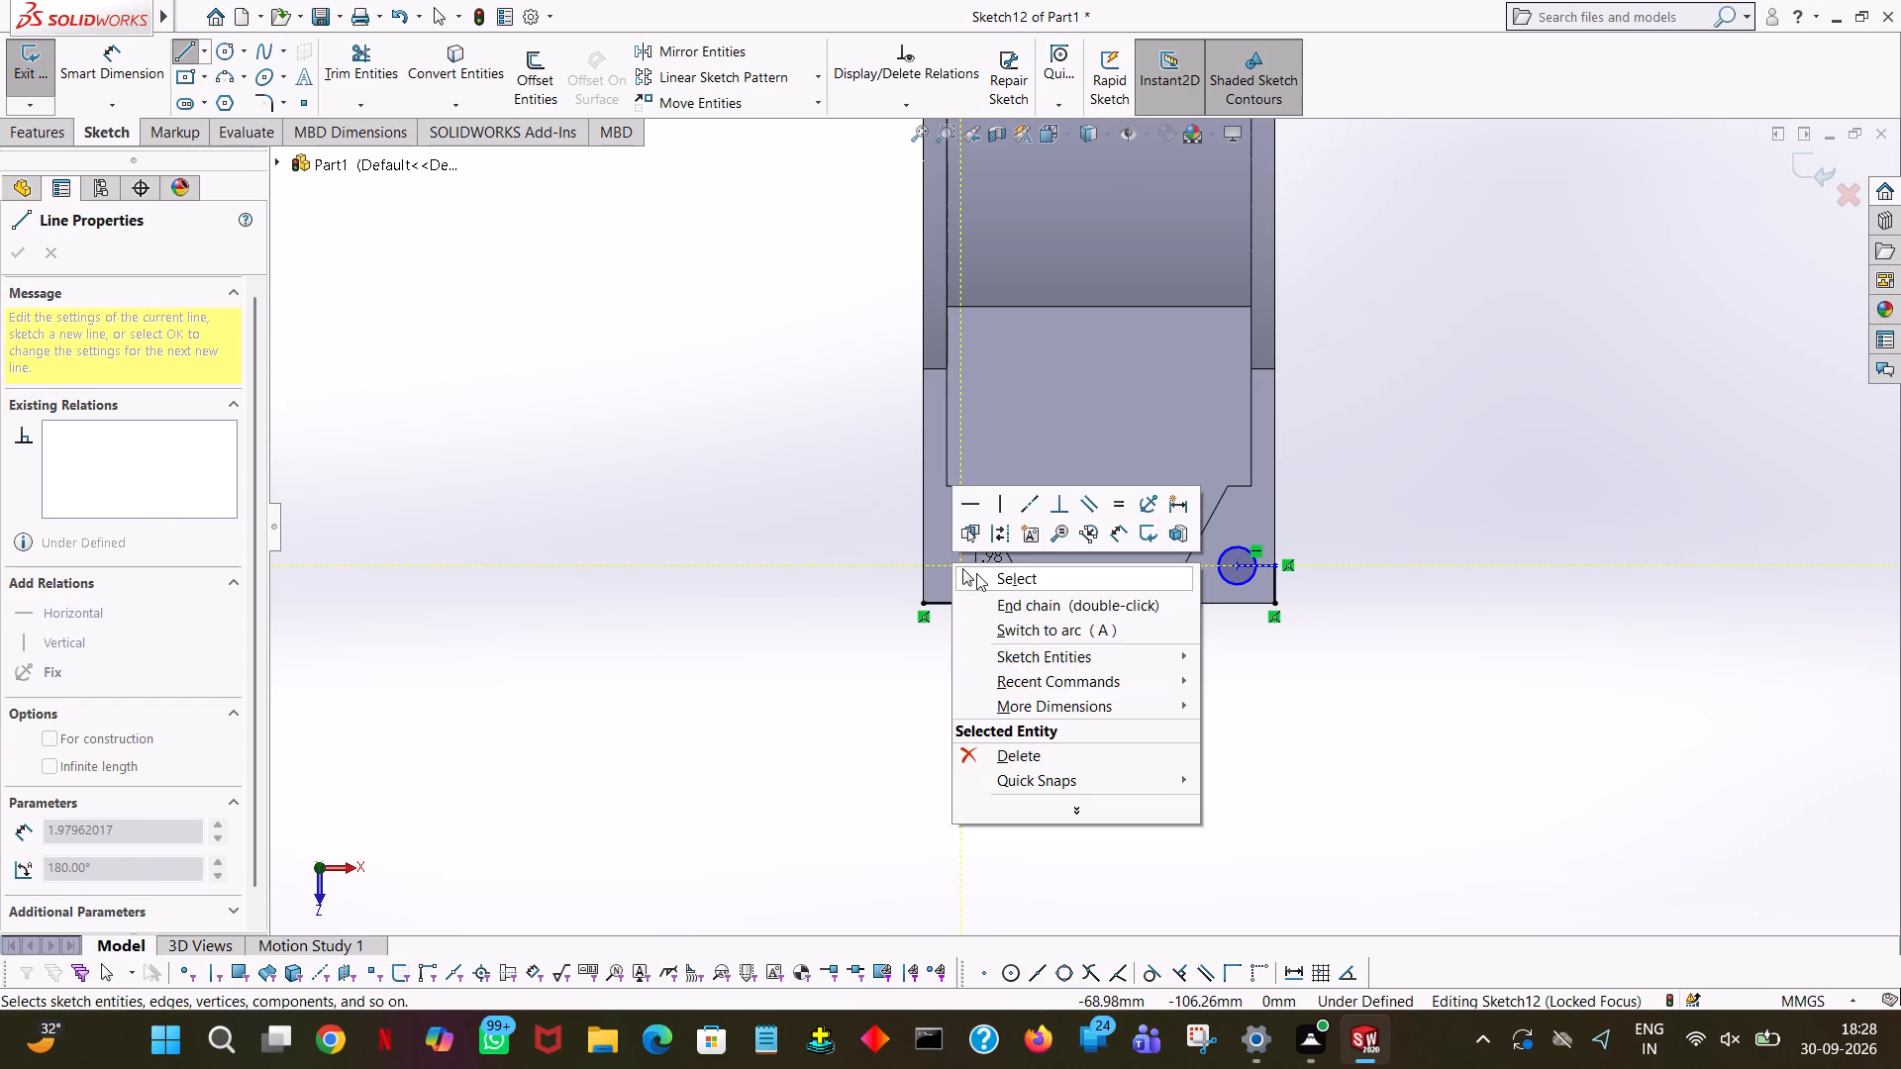
left_click(976, 573)
left_click(964, 585)
left_click(964, 585)
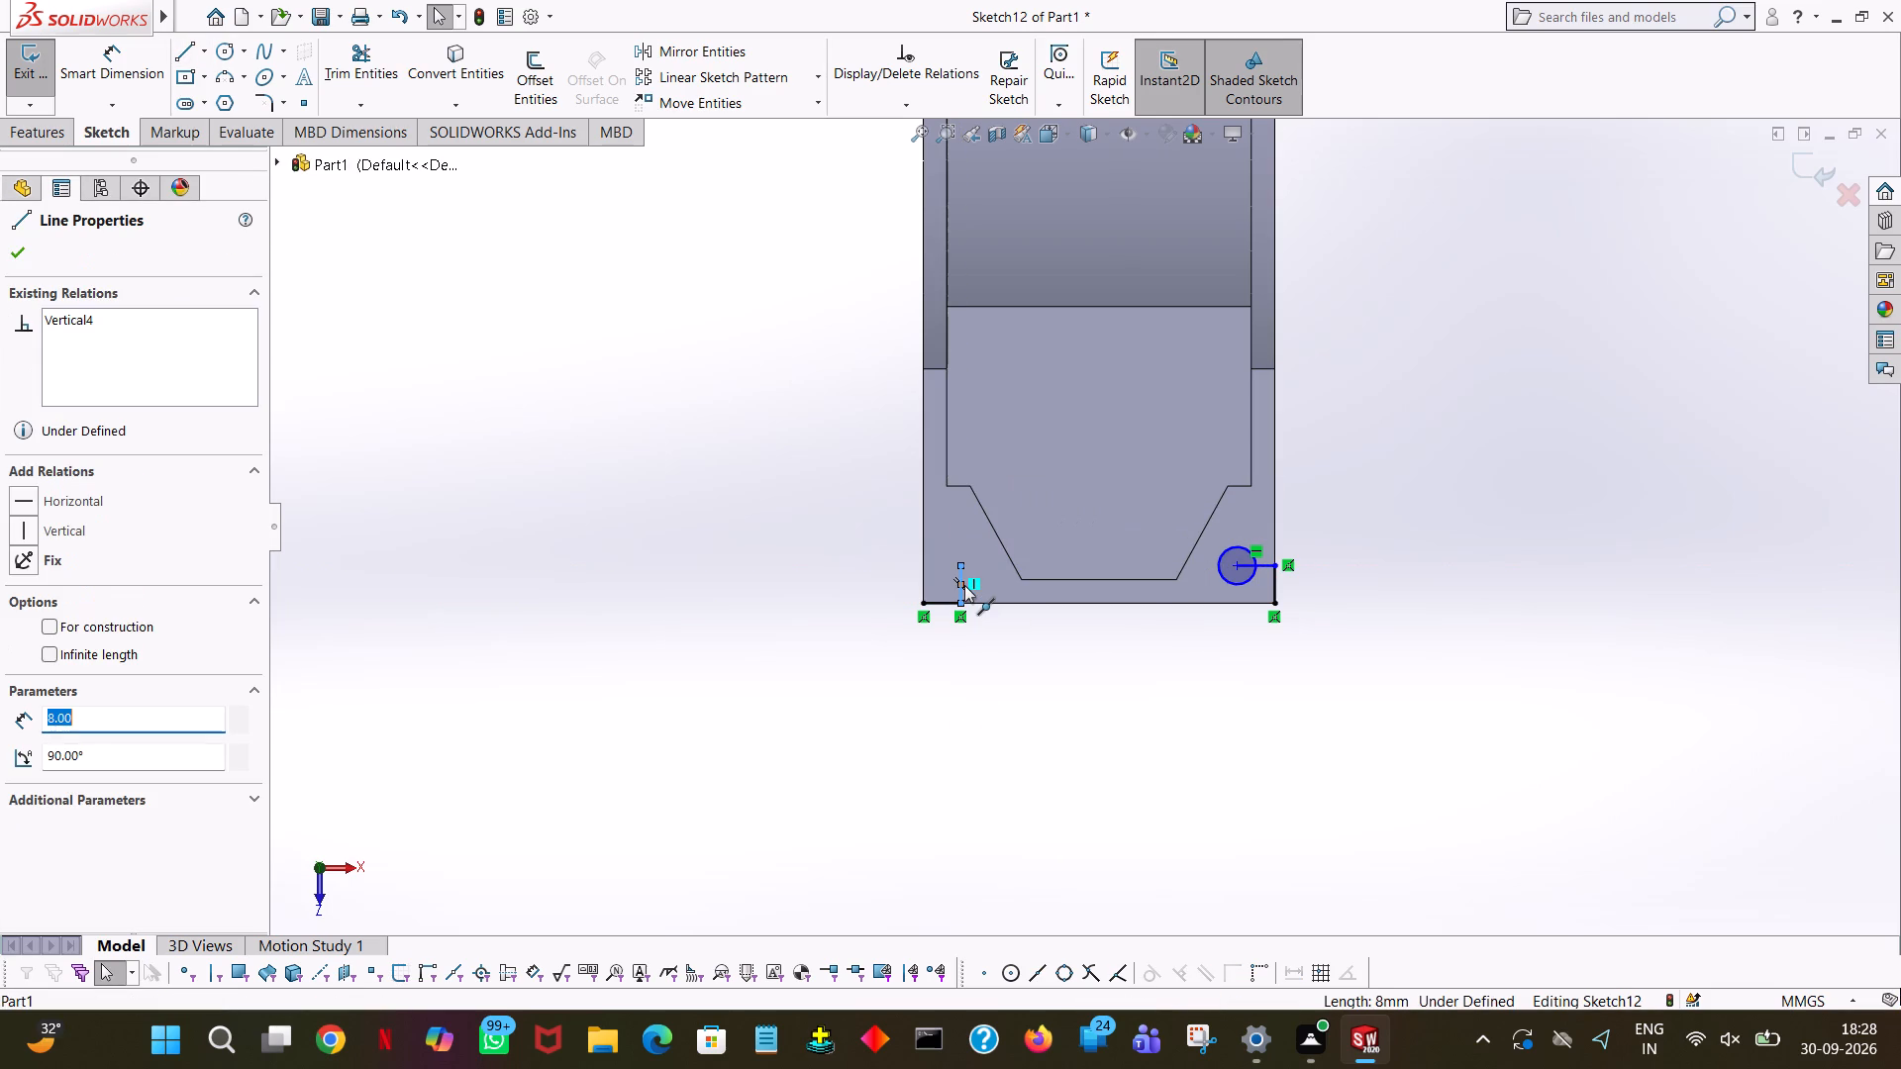
Sketch a circle of 4 mm radius centred on the upper end of the lower-left vertical locating line.
left_click(628, 466)
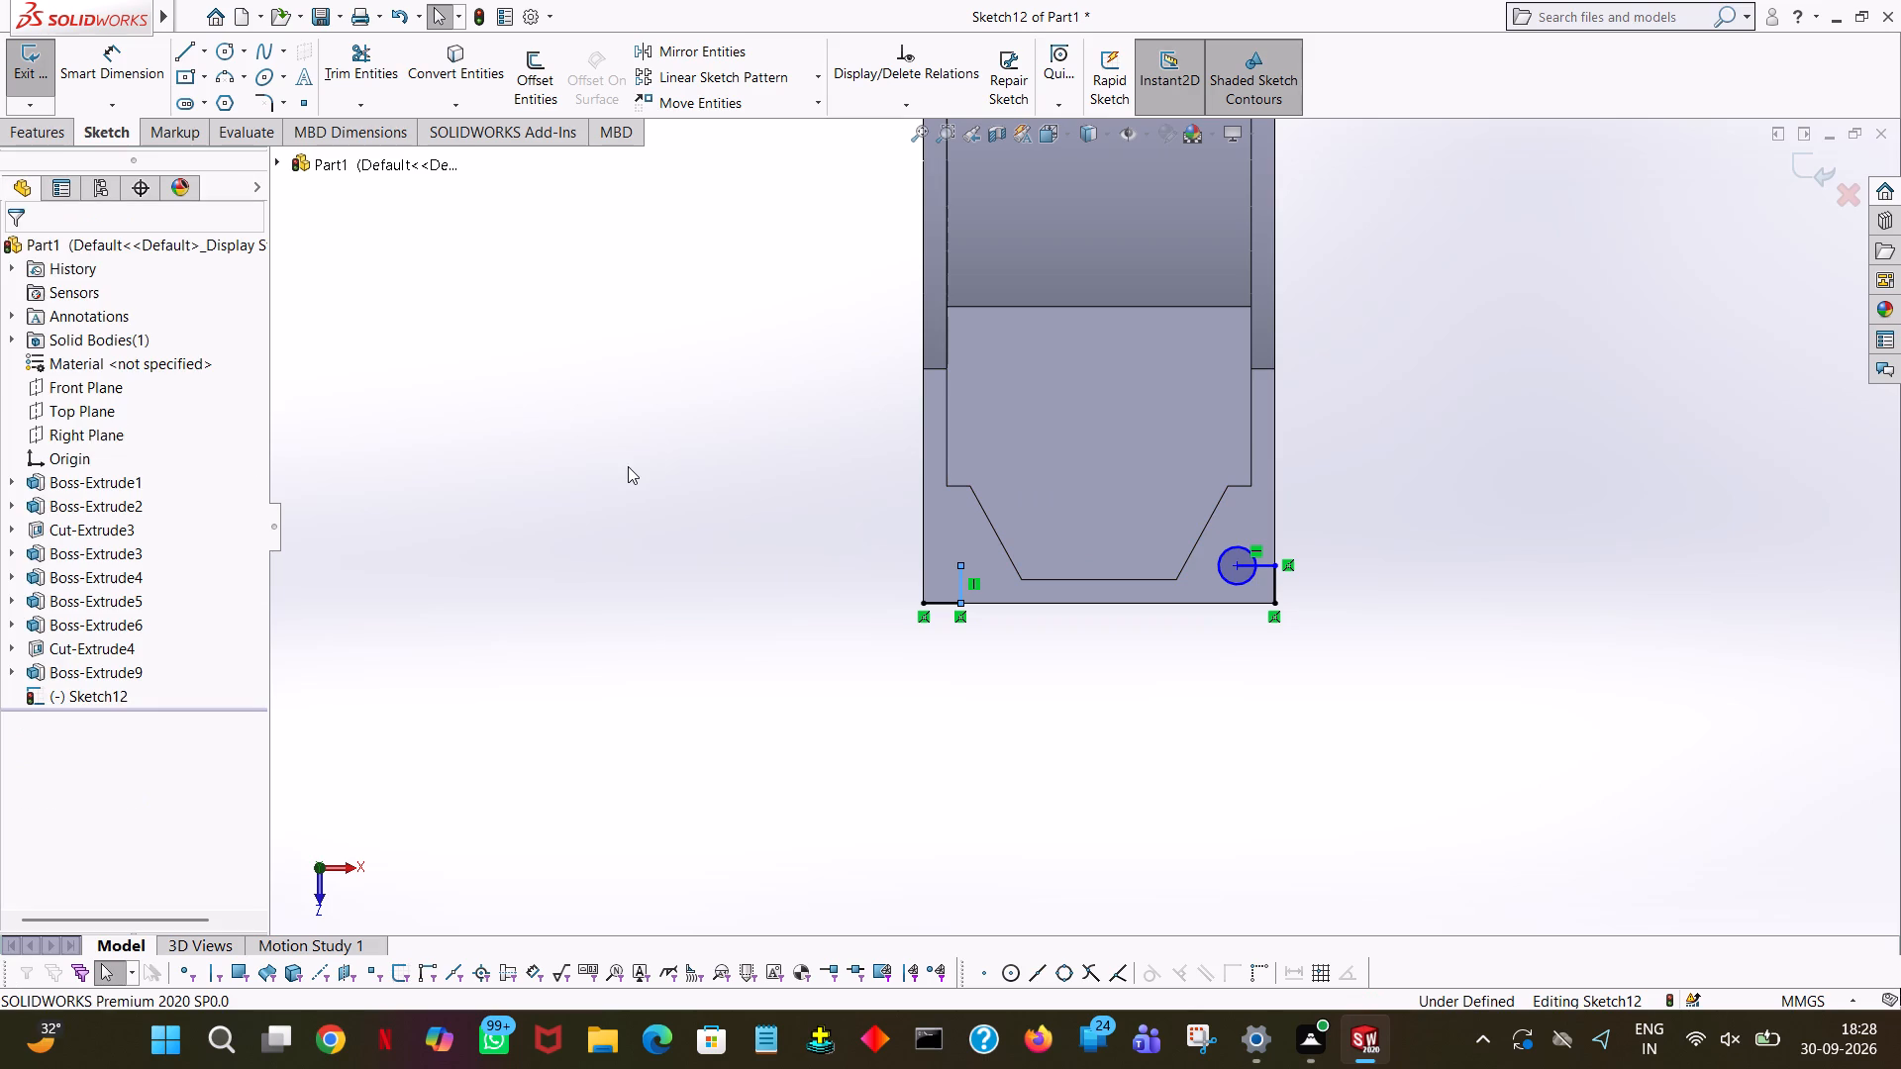
left_click(229, 58)
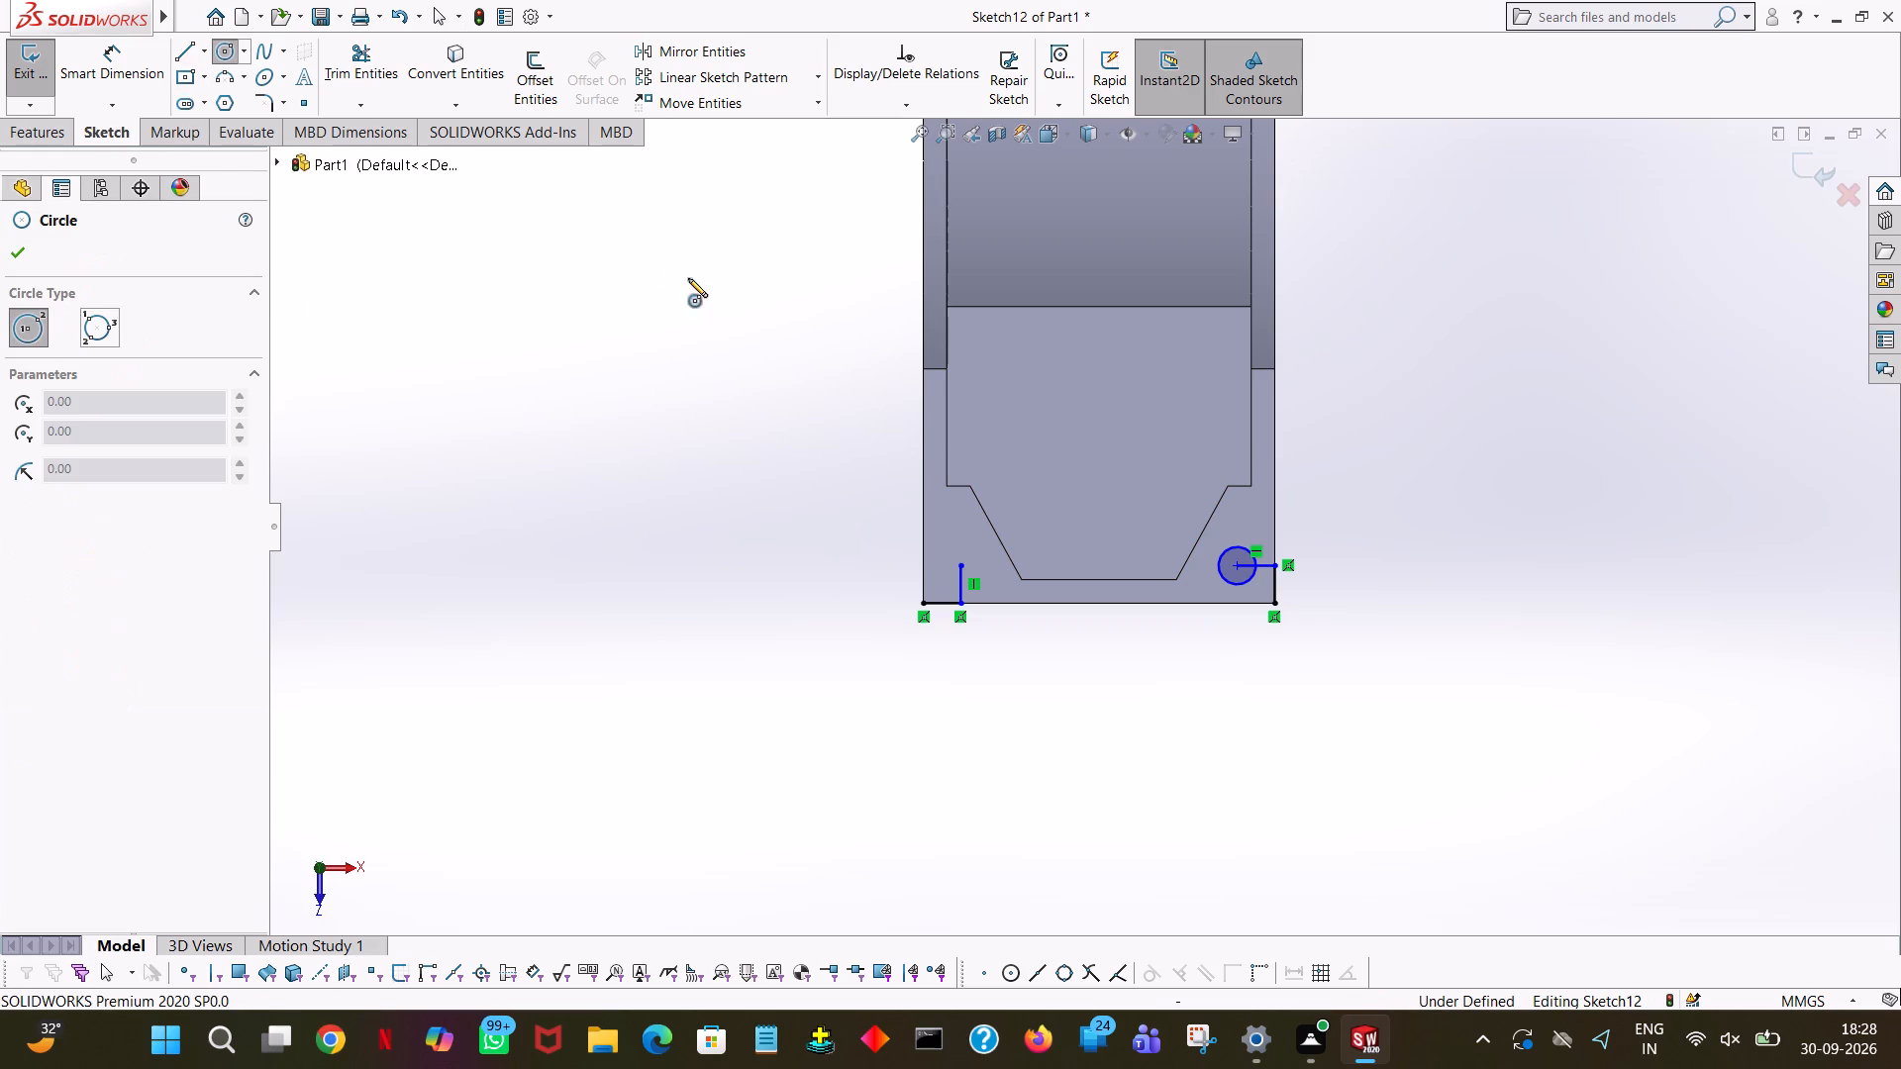
left_click(962, 566)
left_click(959, 543)
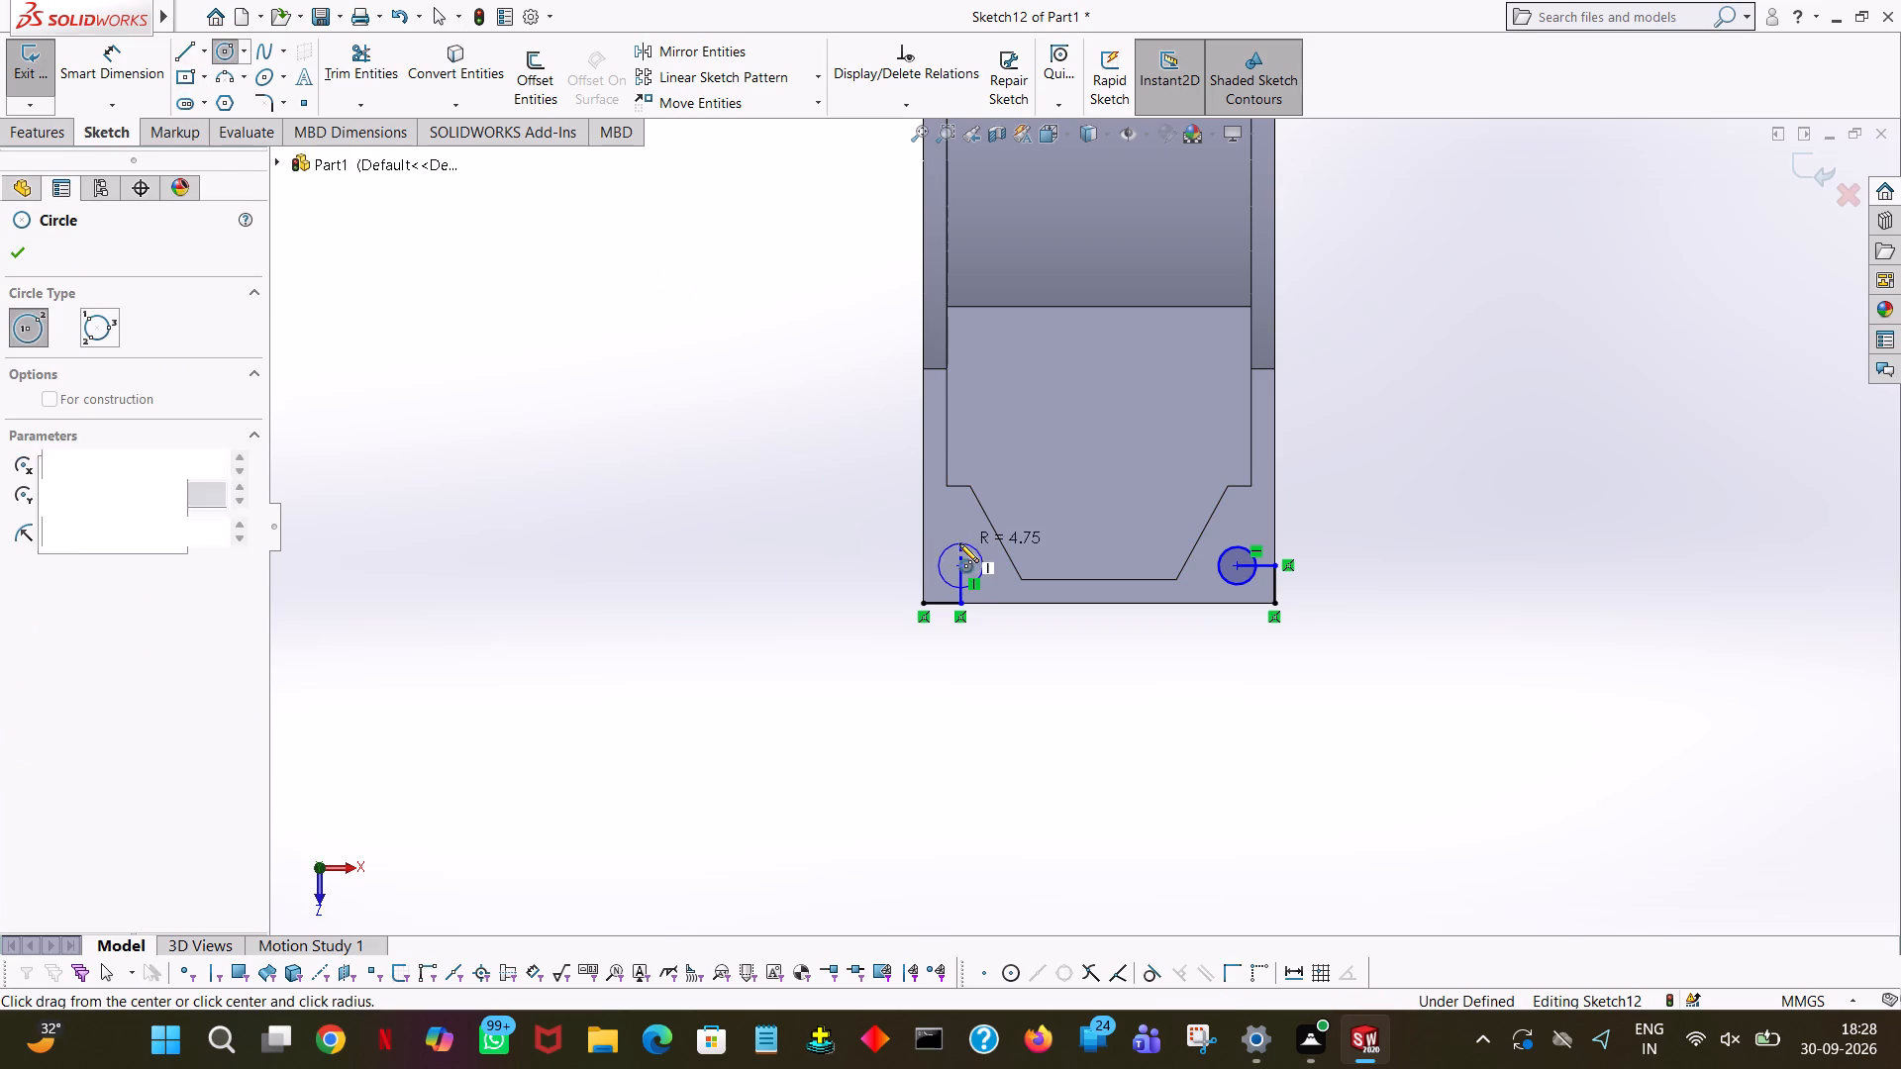
key("4")
key("Return")
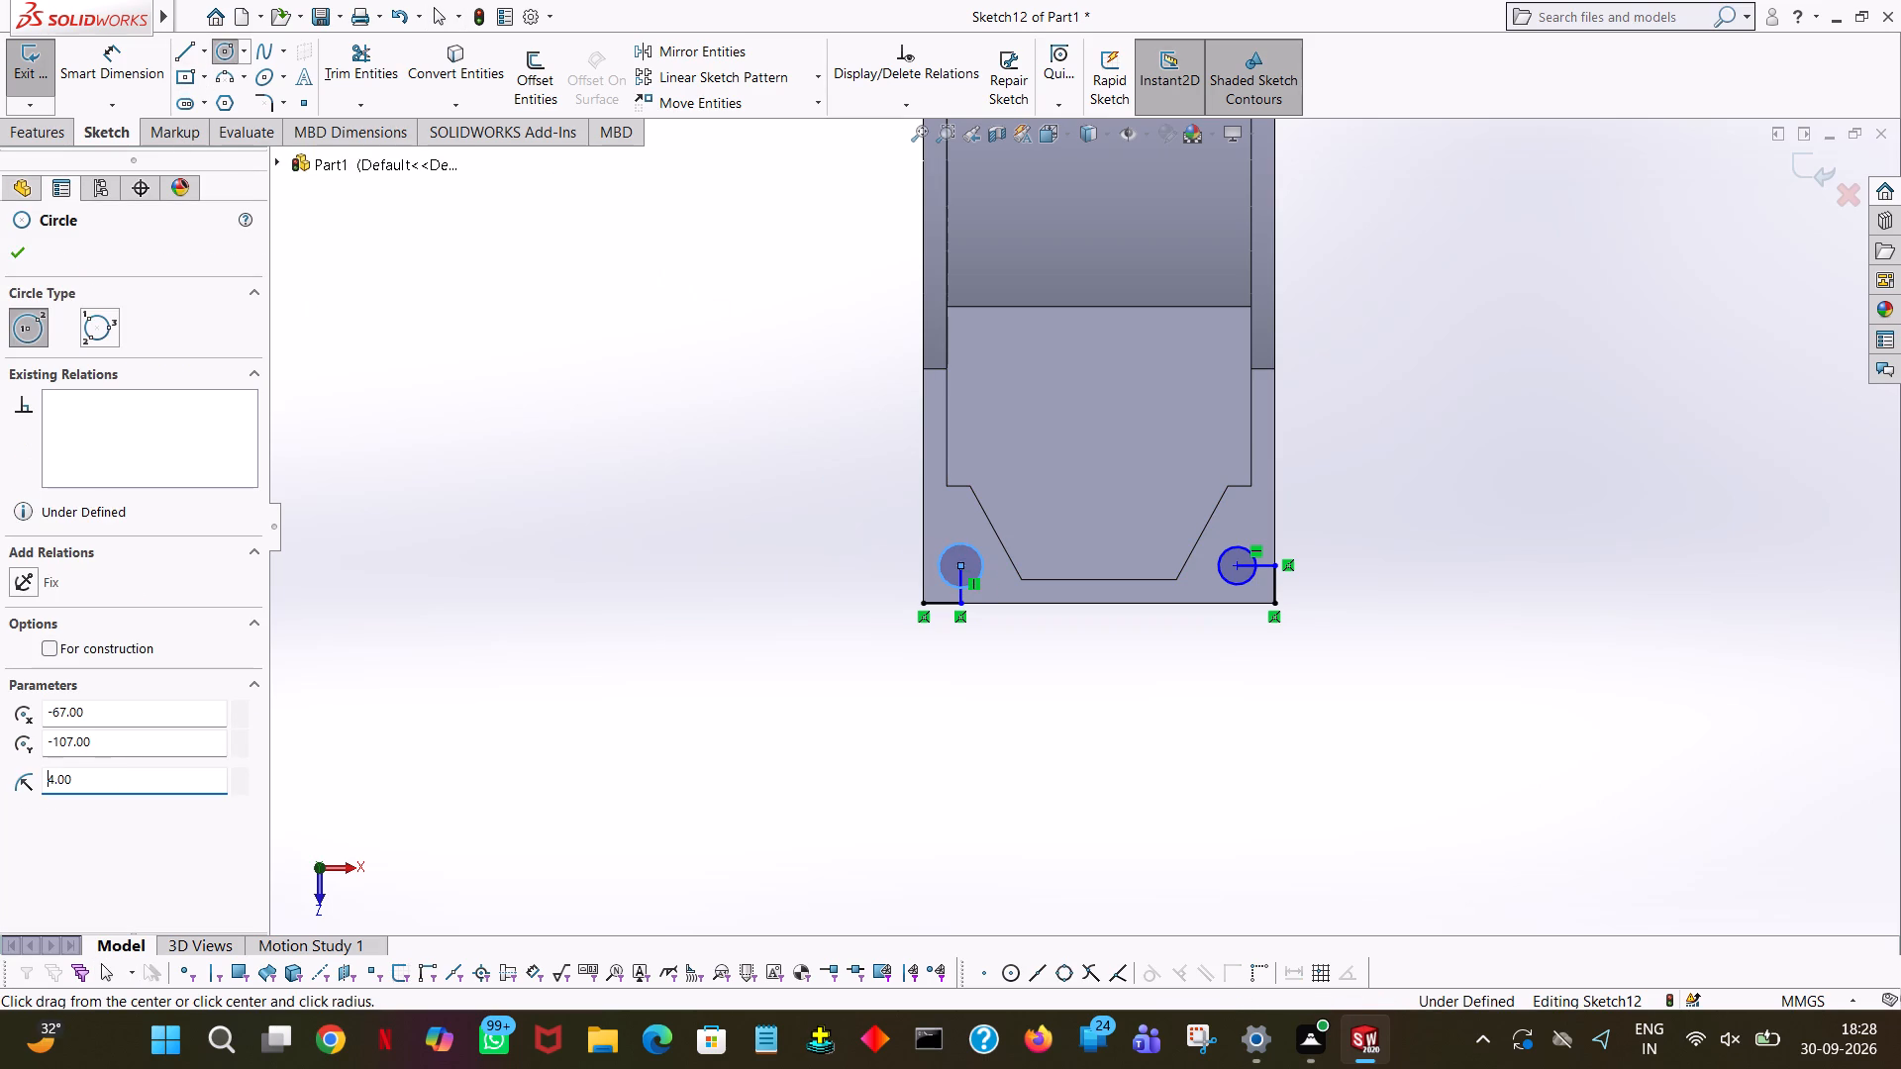
left_click(8, 251)
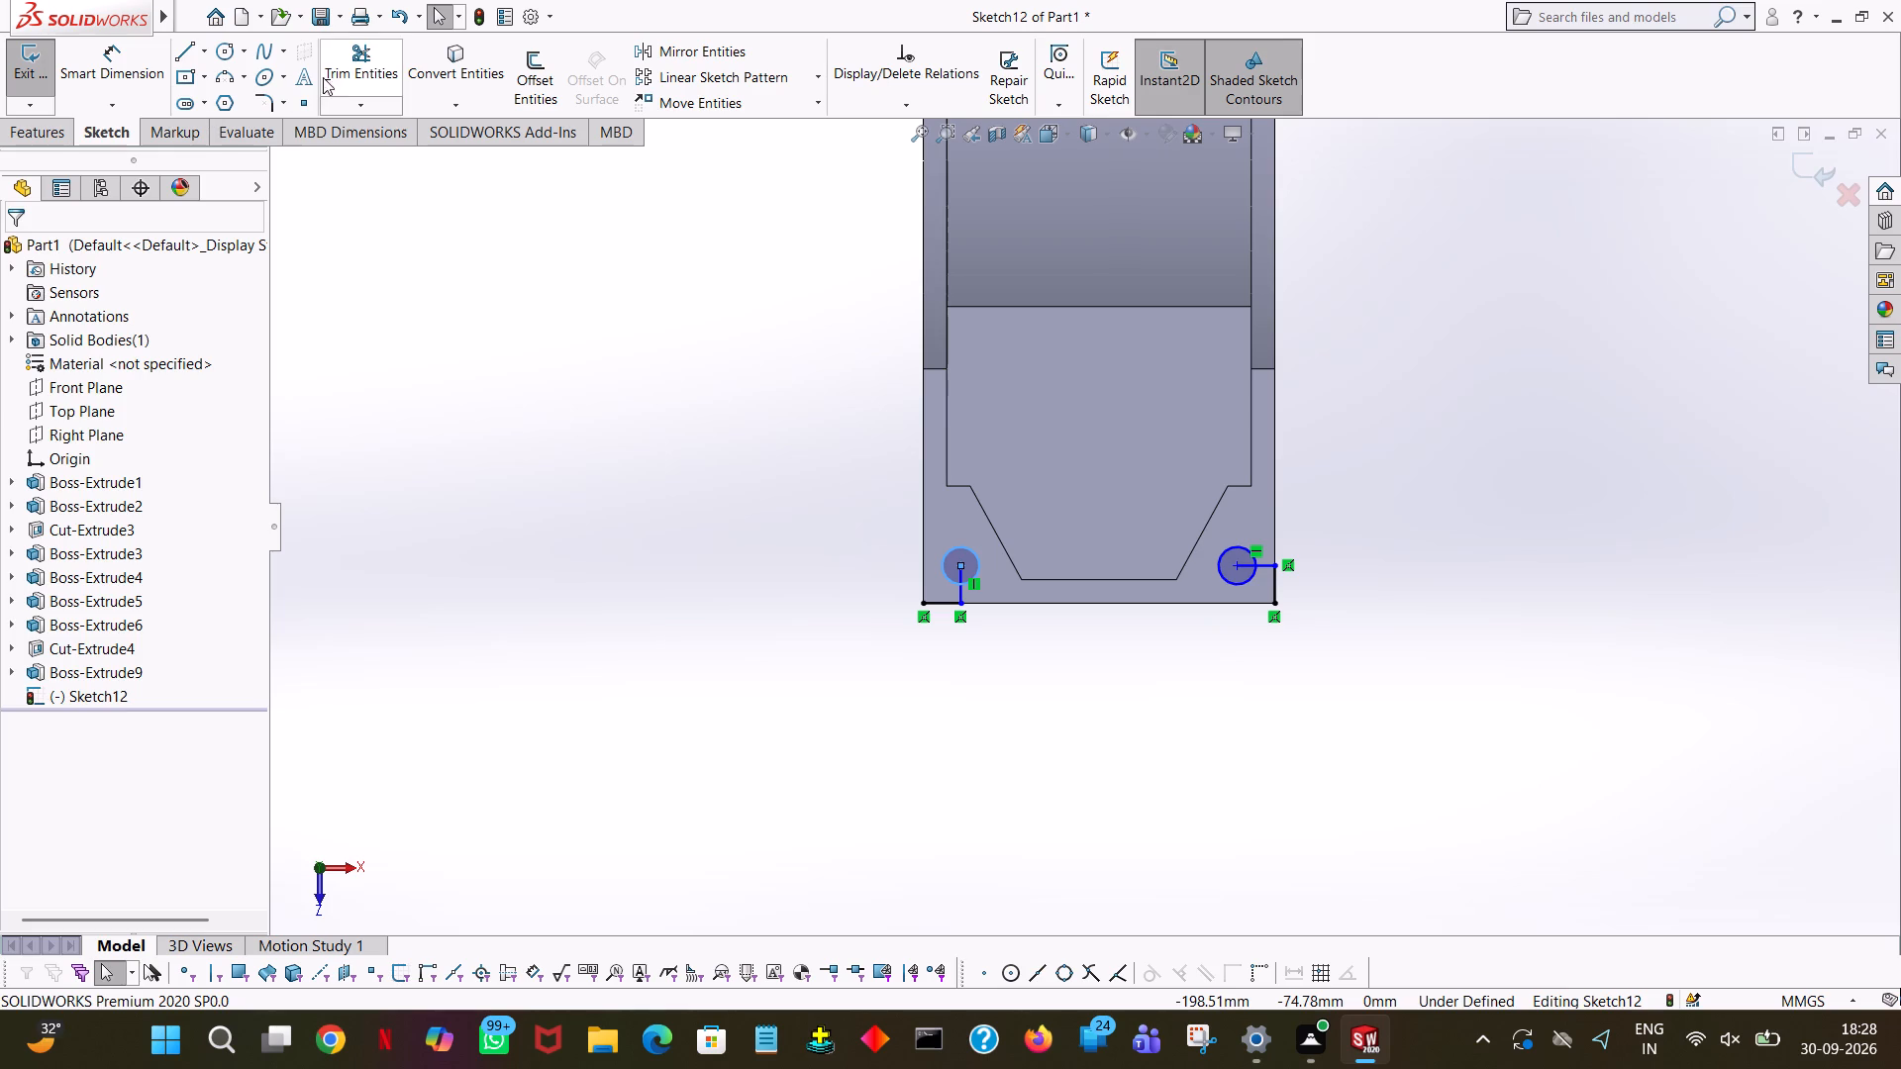
Trim away the horizontal and vertical locating lines at the rim face's two lower corners, keeping both circles.
left_click(349, 66)
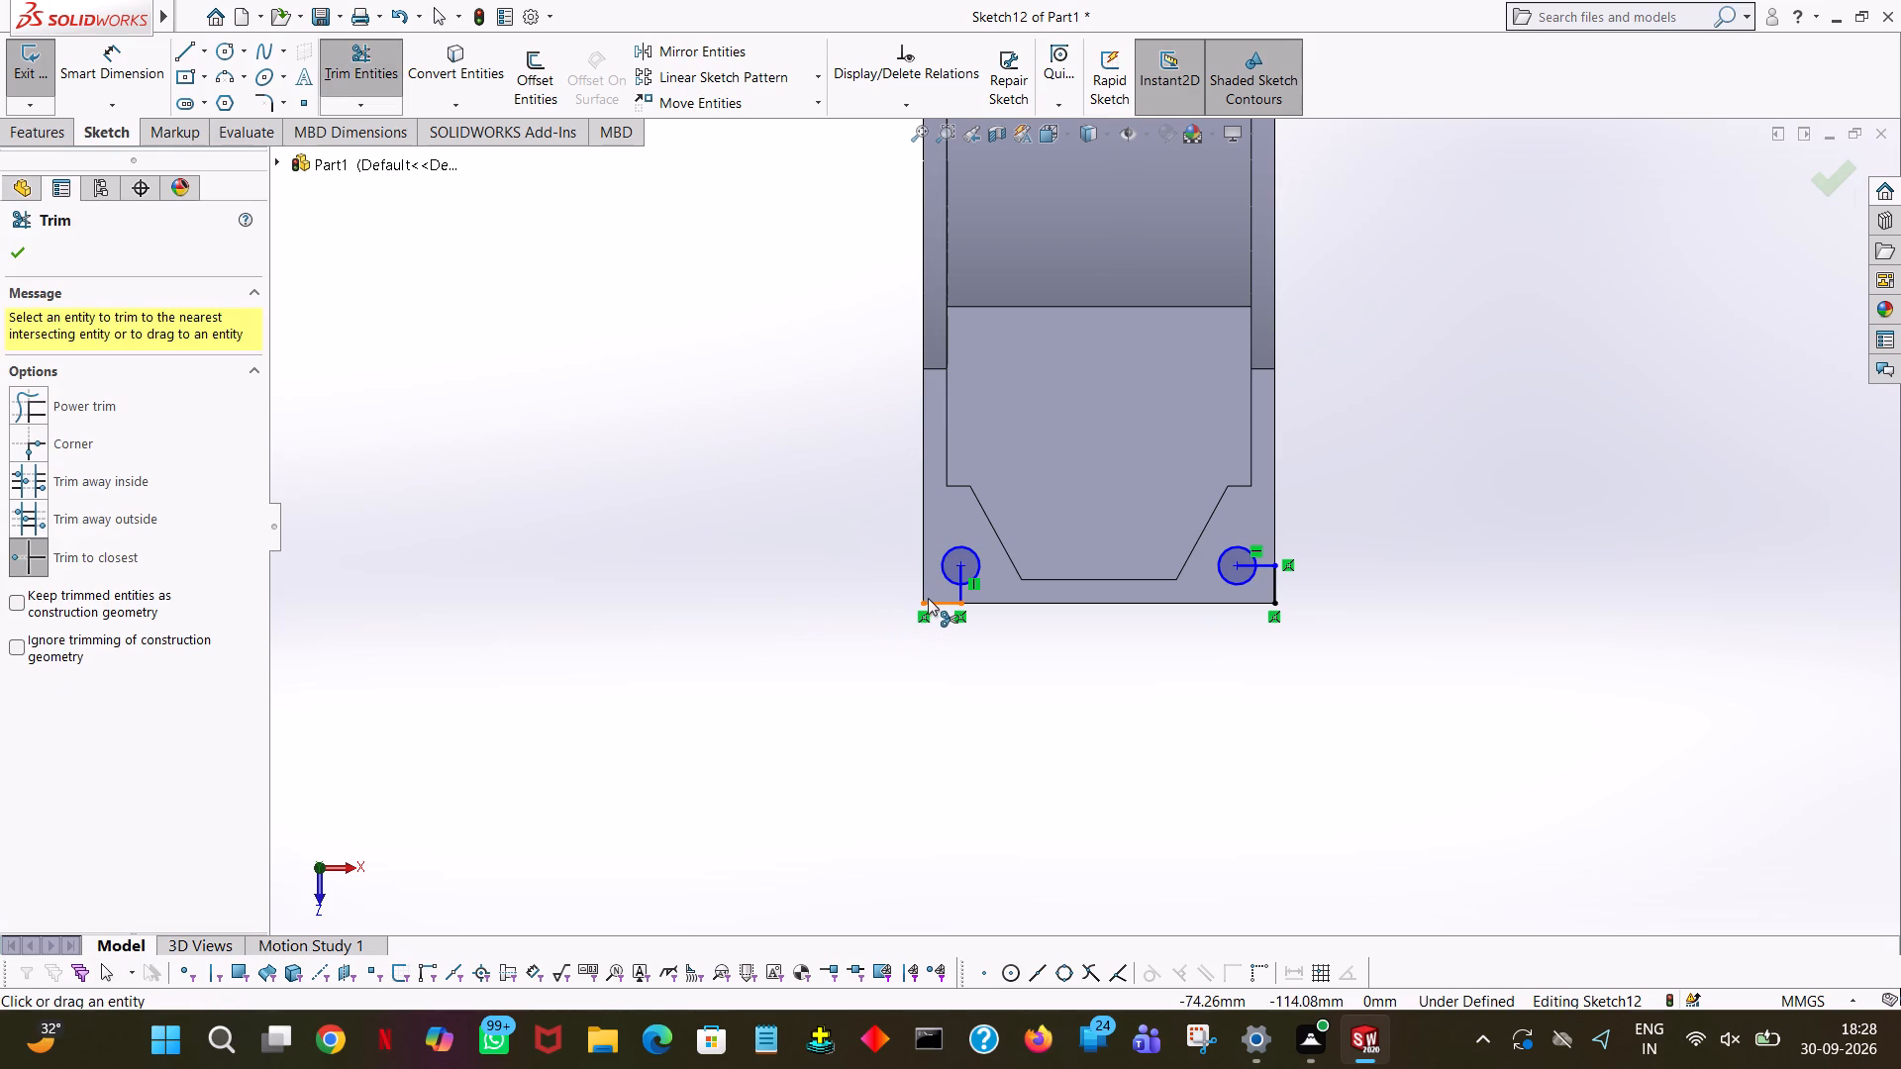
left_click(928, 598)
left_click(956, 605)
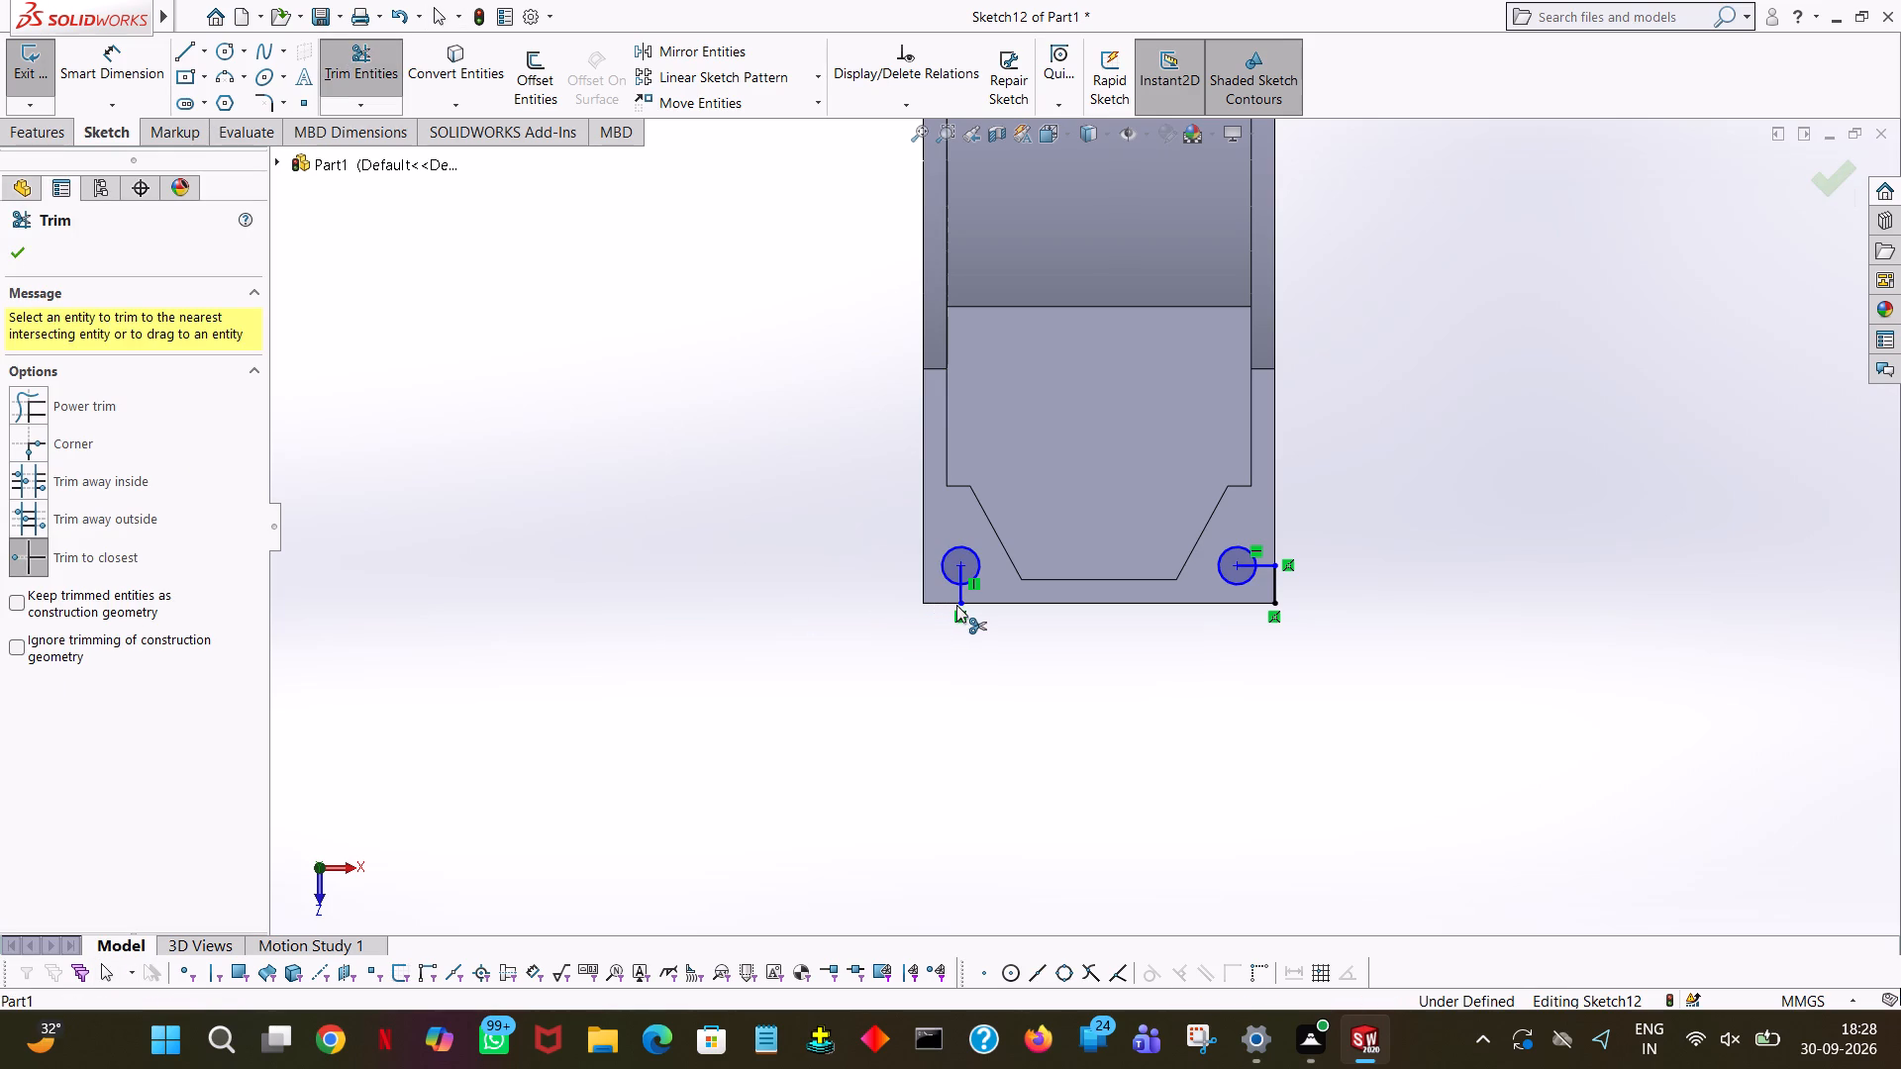
left_click(956, 575)
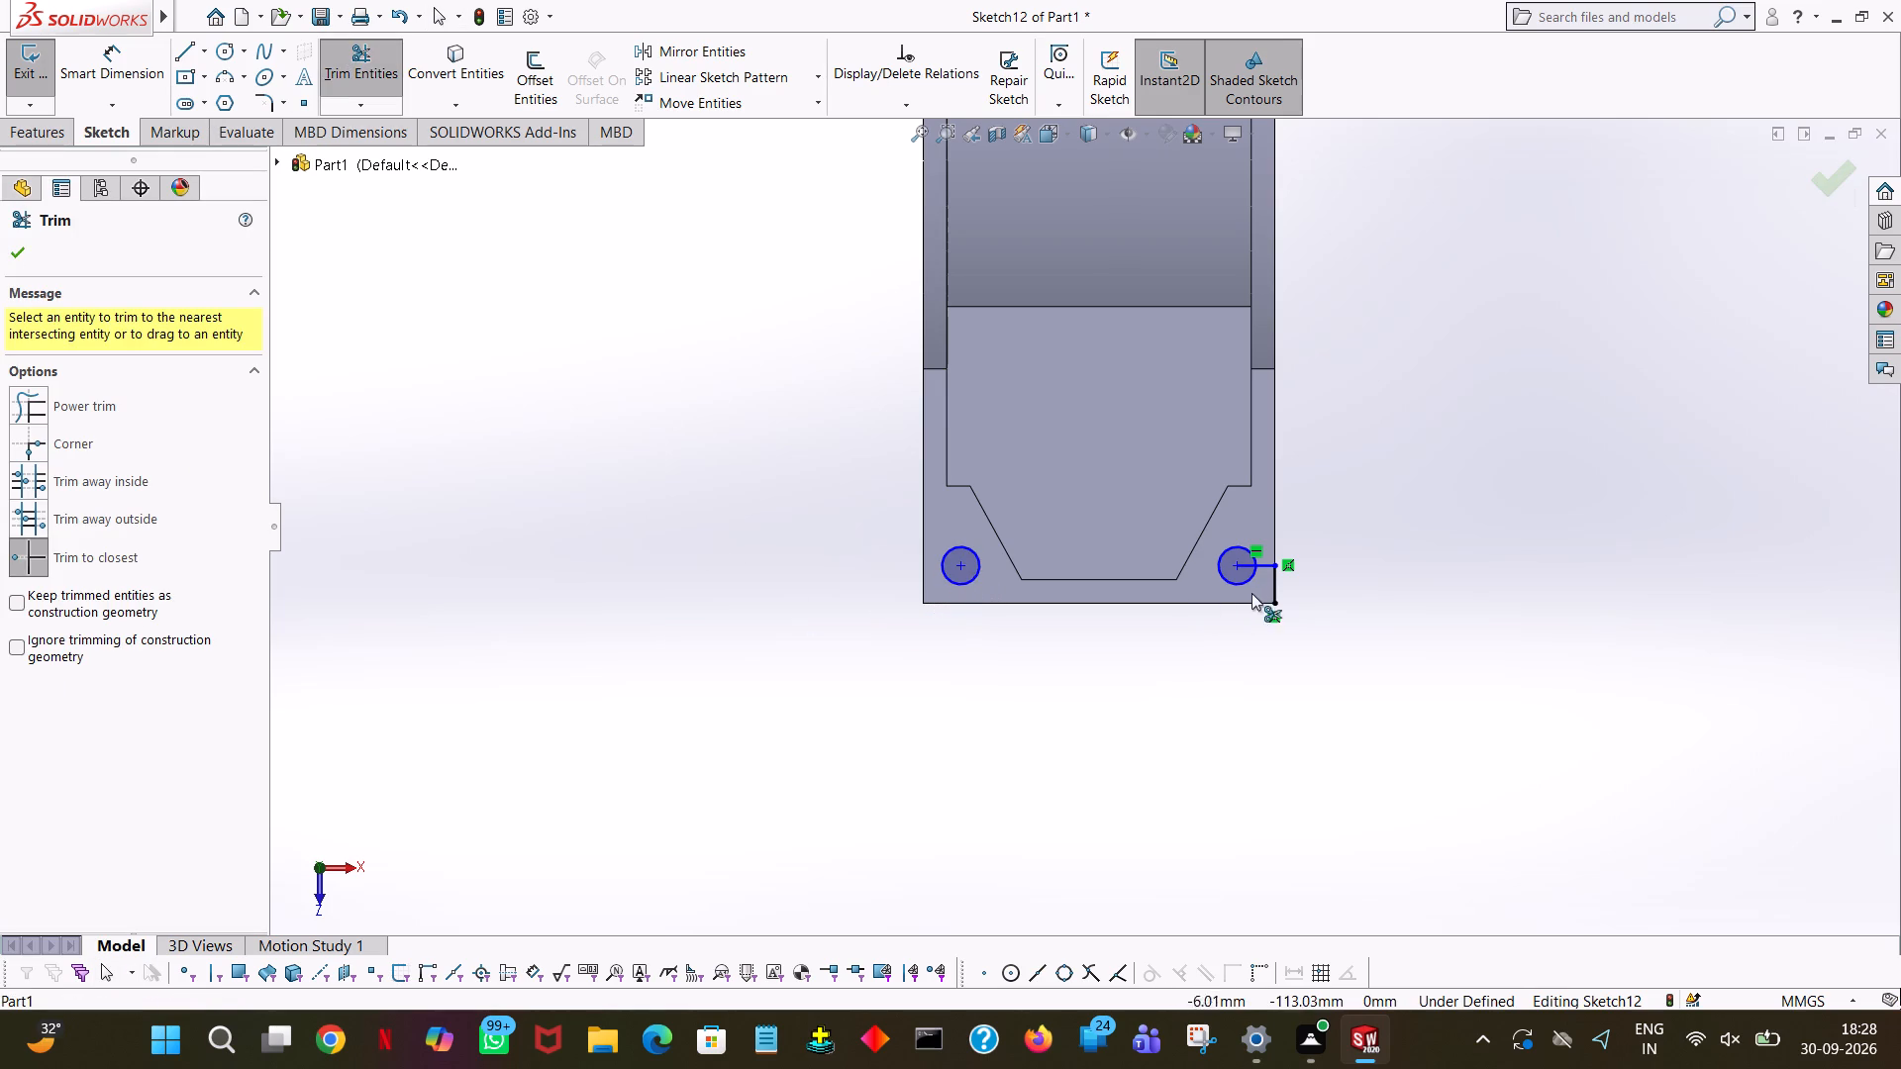
left_click(1269, 586)
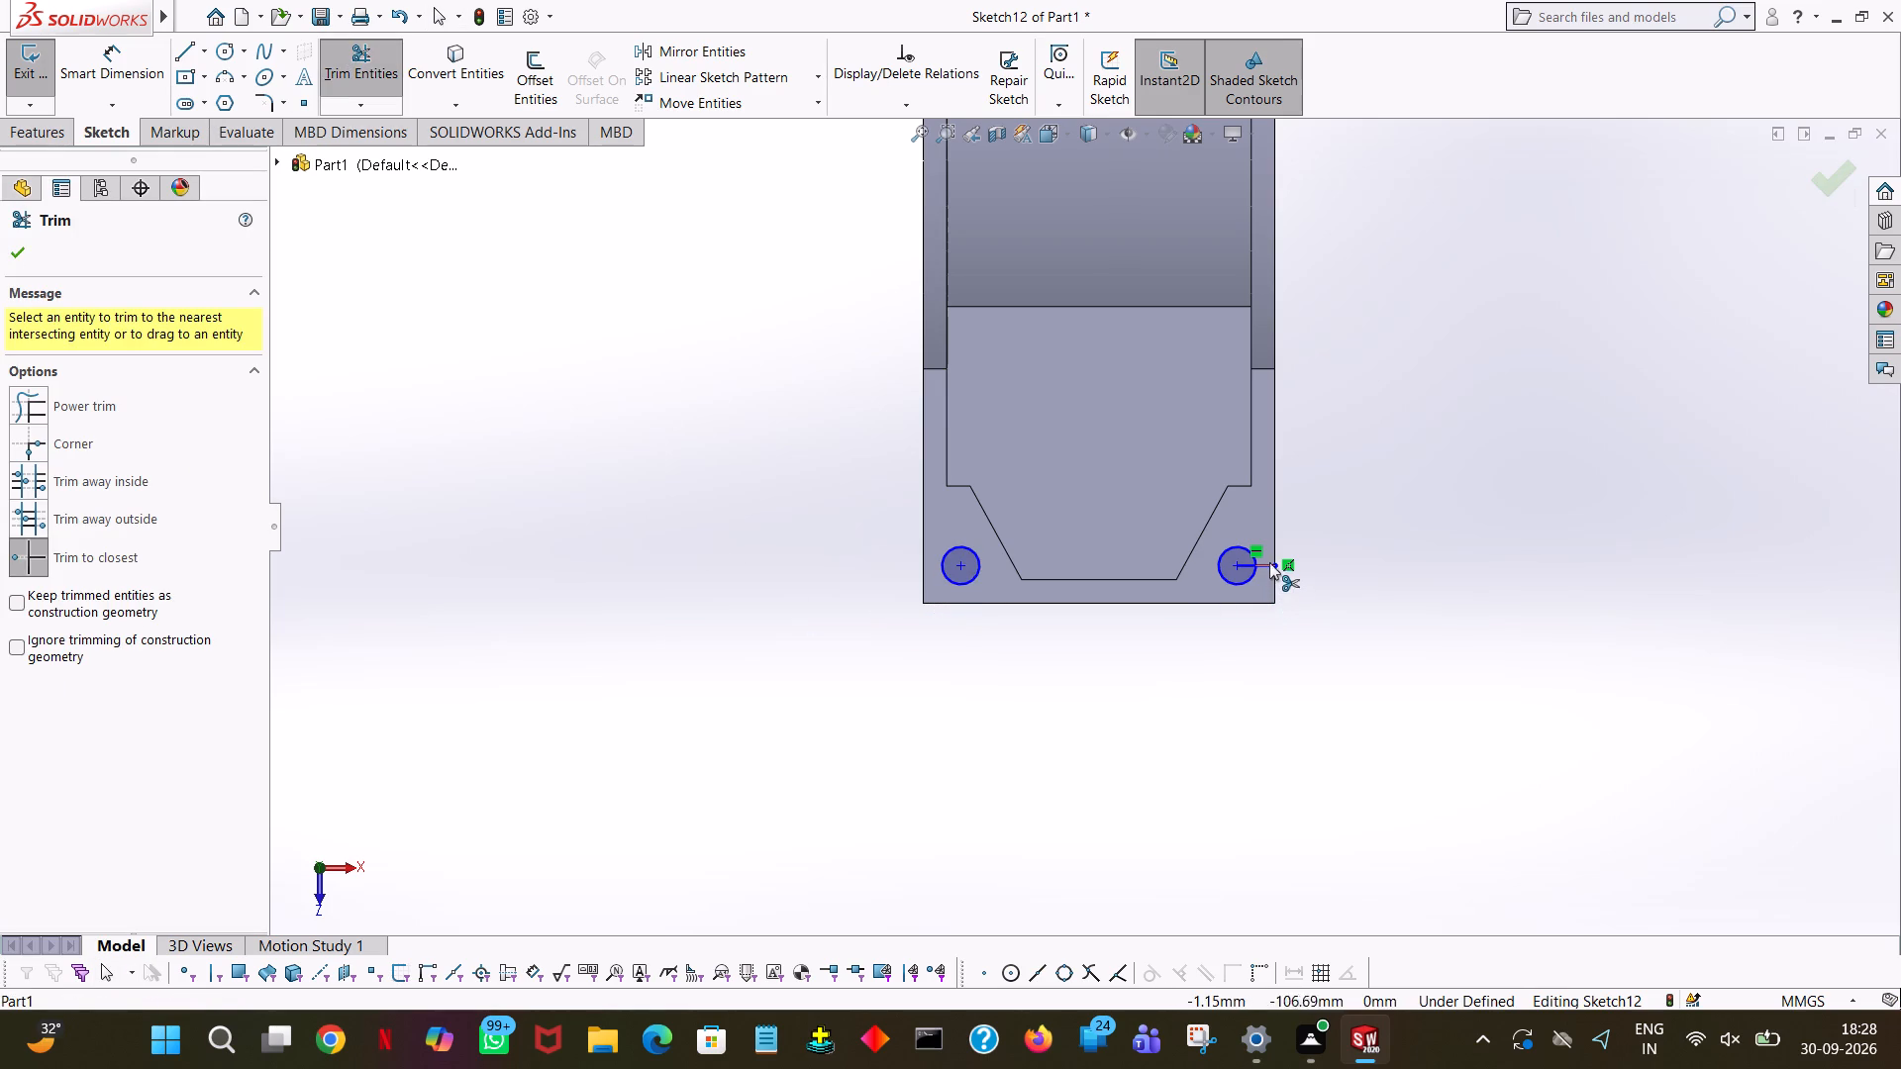
left_click(1269, 562)
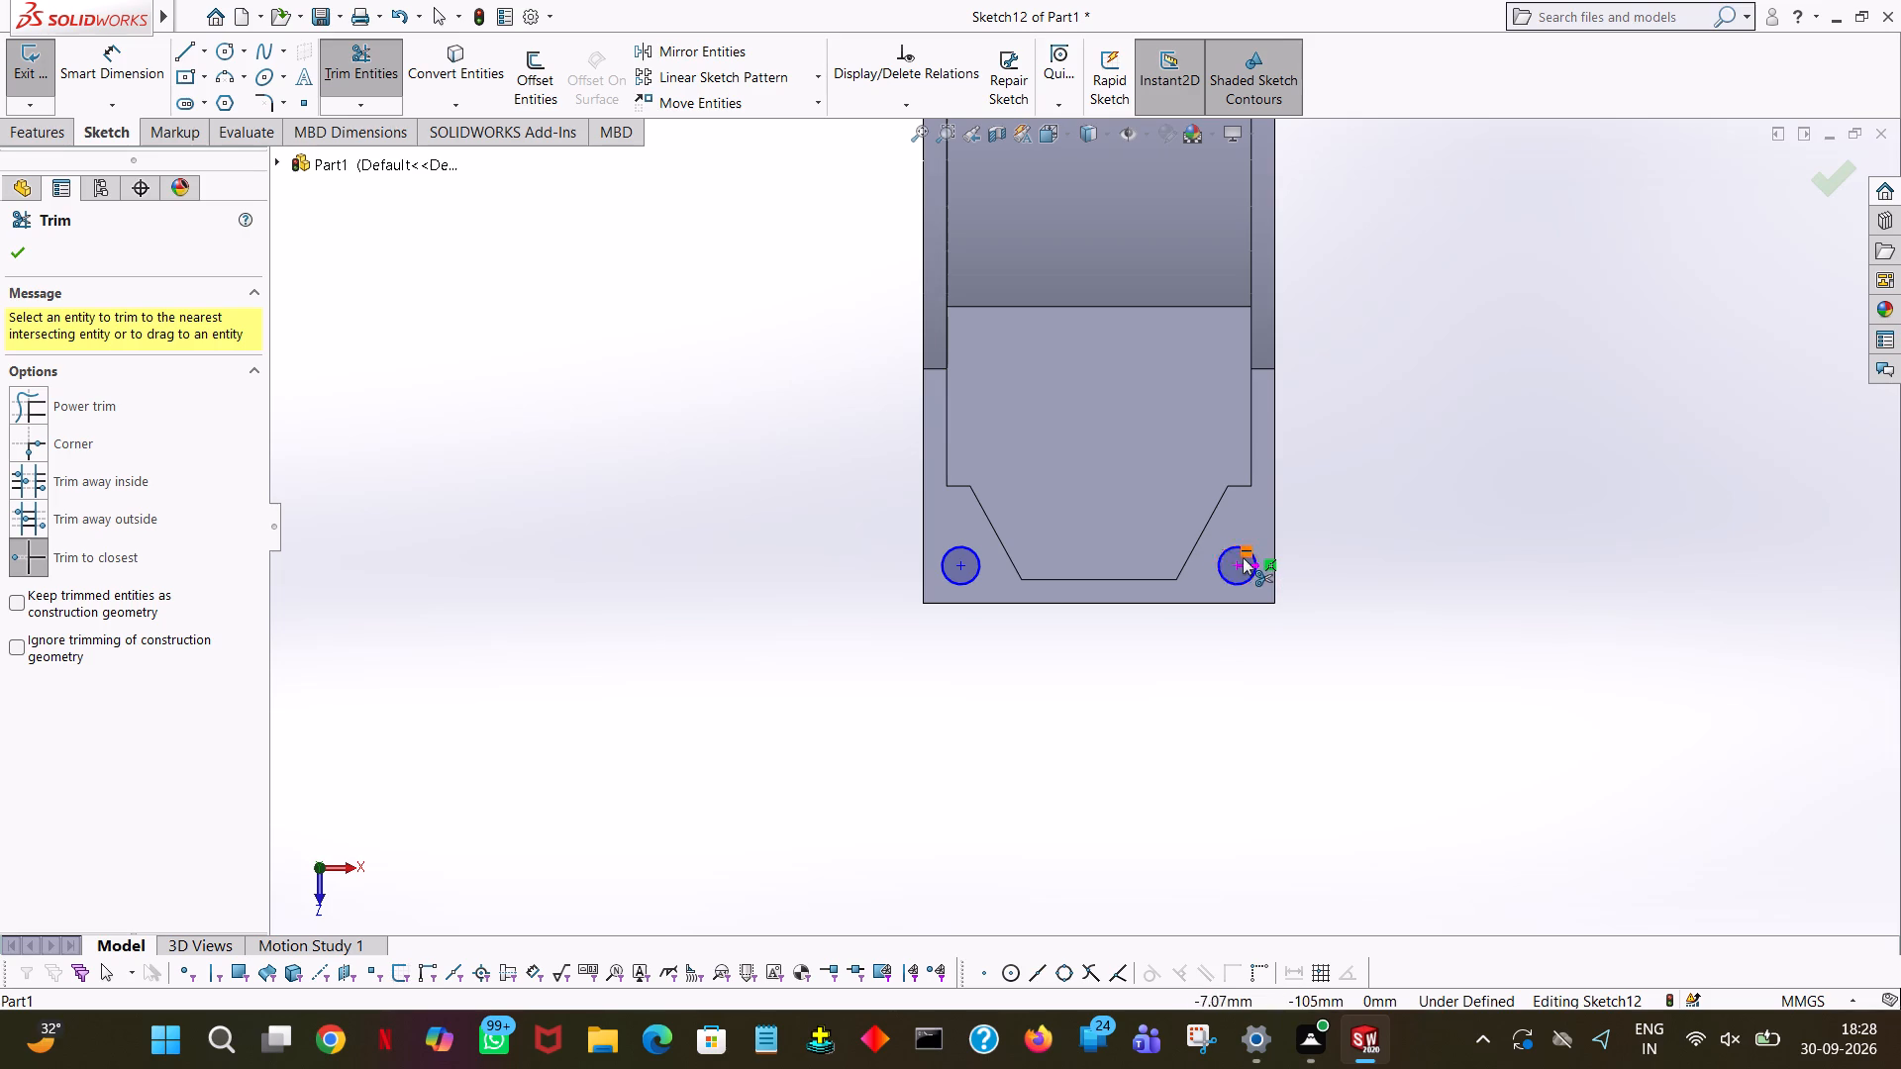
left_click(1243, 571)
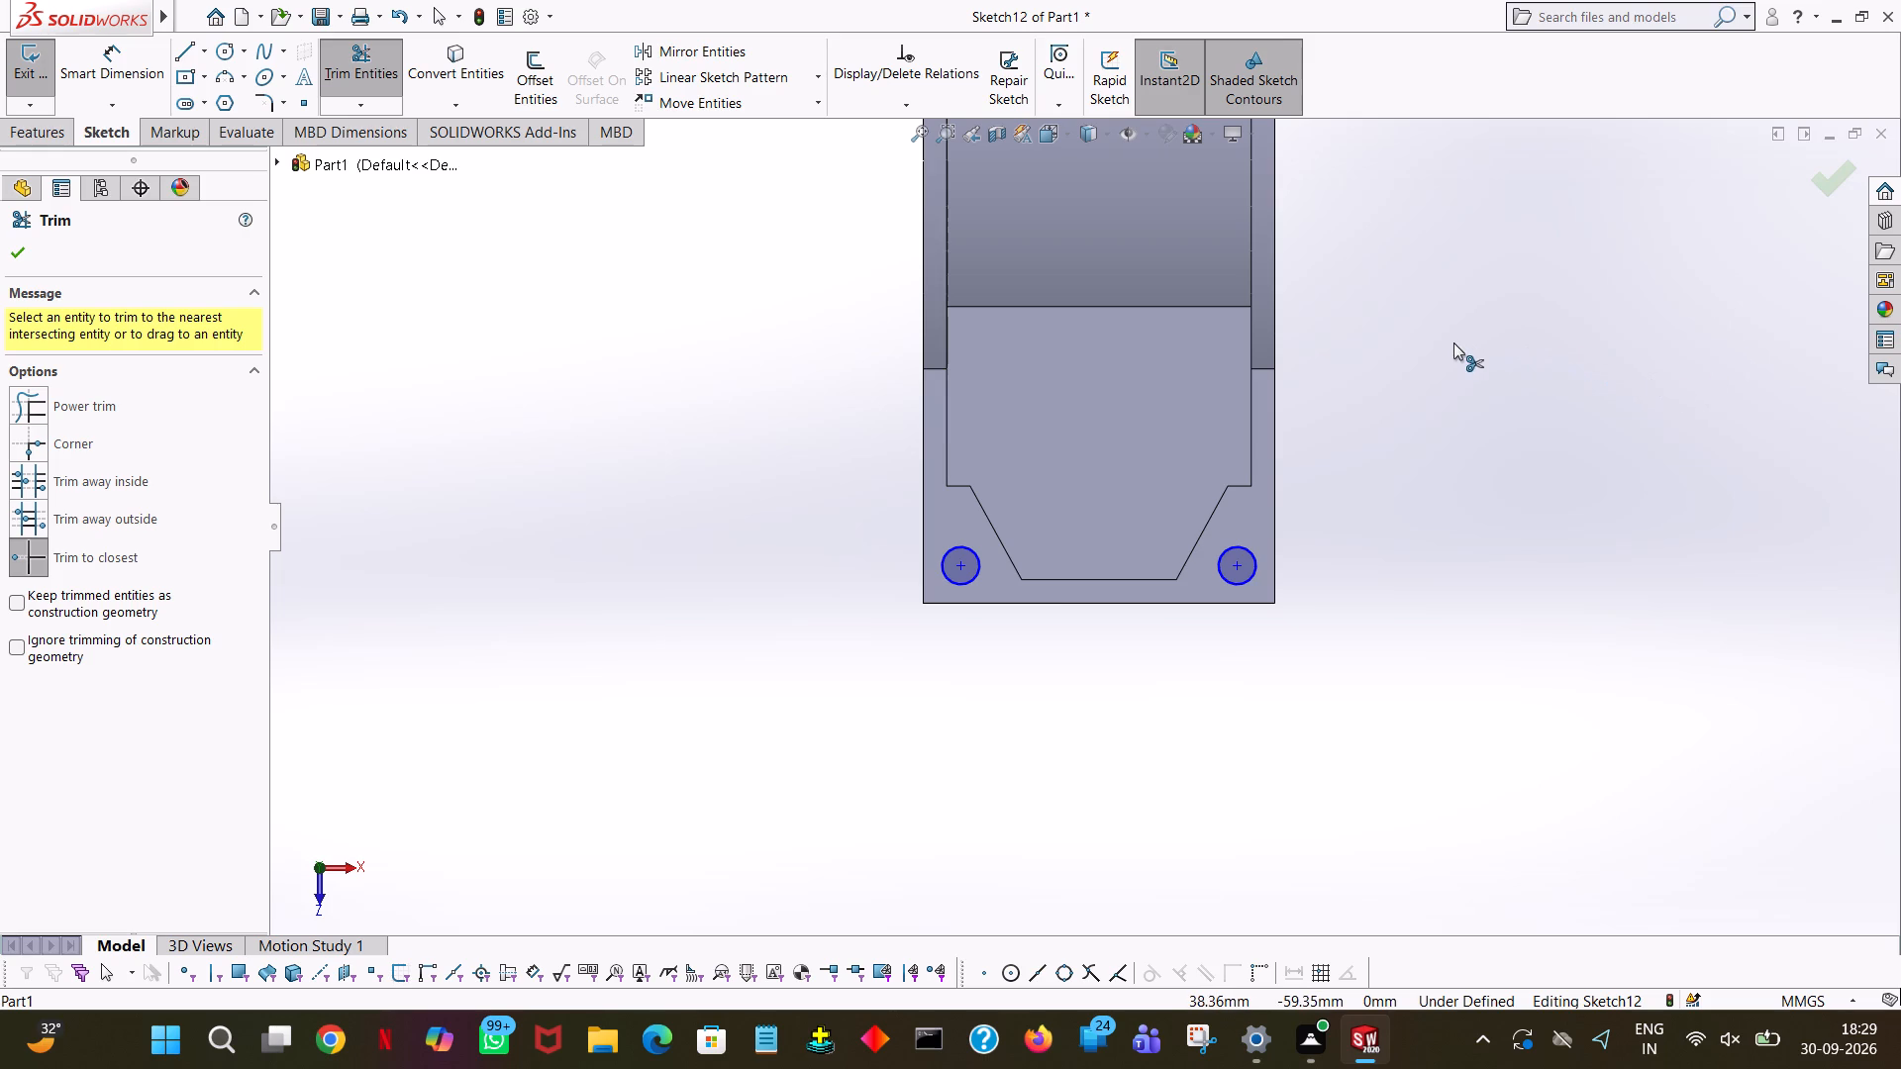
Trim away the remaining locating lines at the rim face's two upper corners, keeping both circles.
middle_click_drag(1453, 342, 1507, 859, "ctrl")
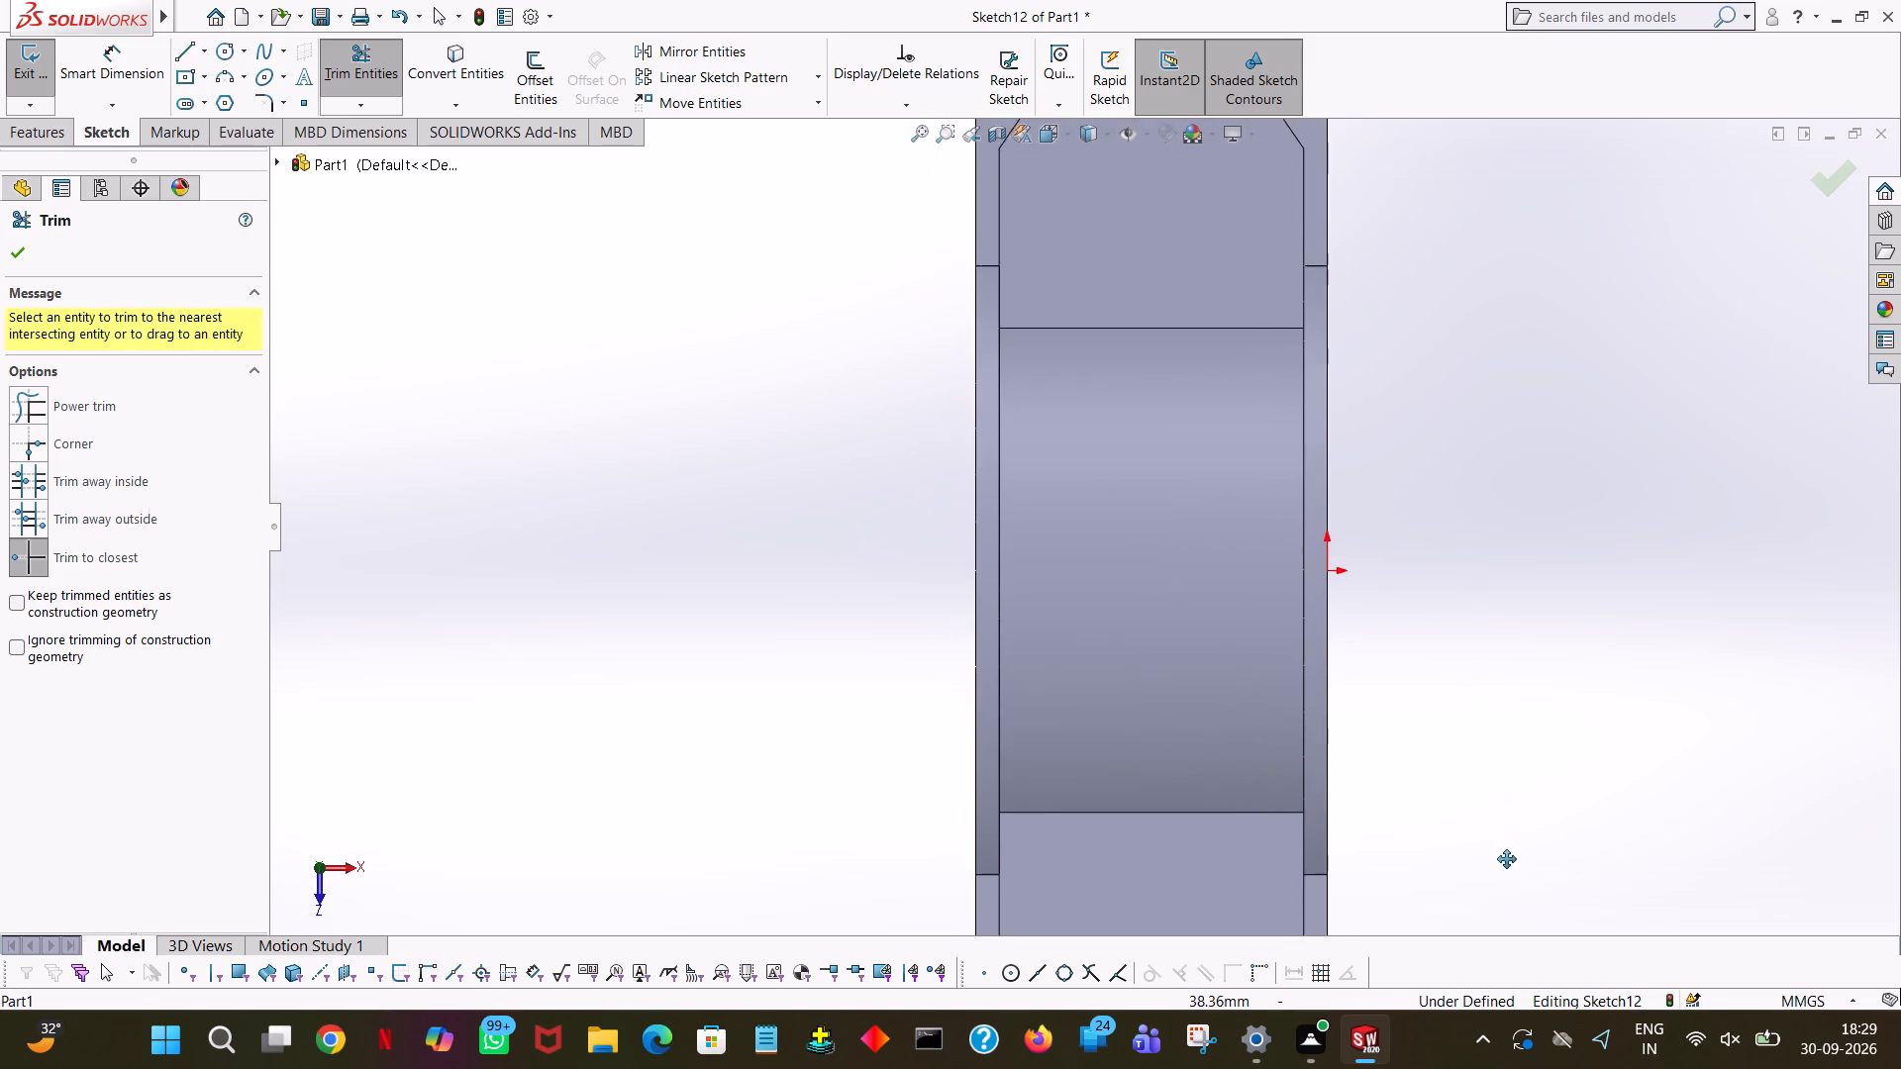
middle_click_drag(1507, 859, 1524, 1003, "ctrl")
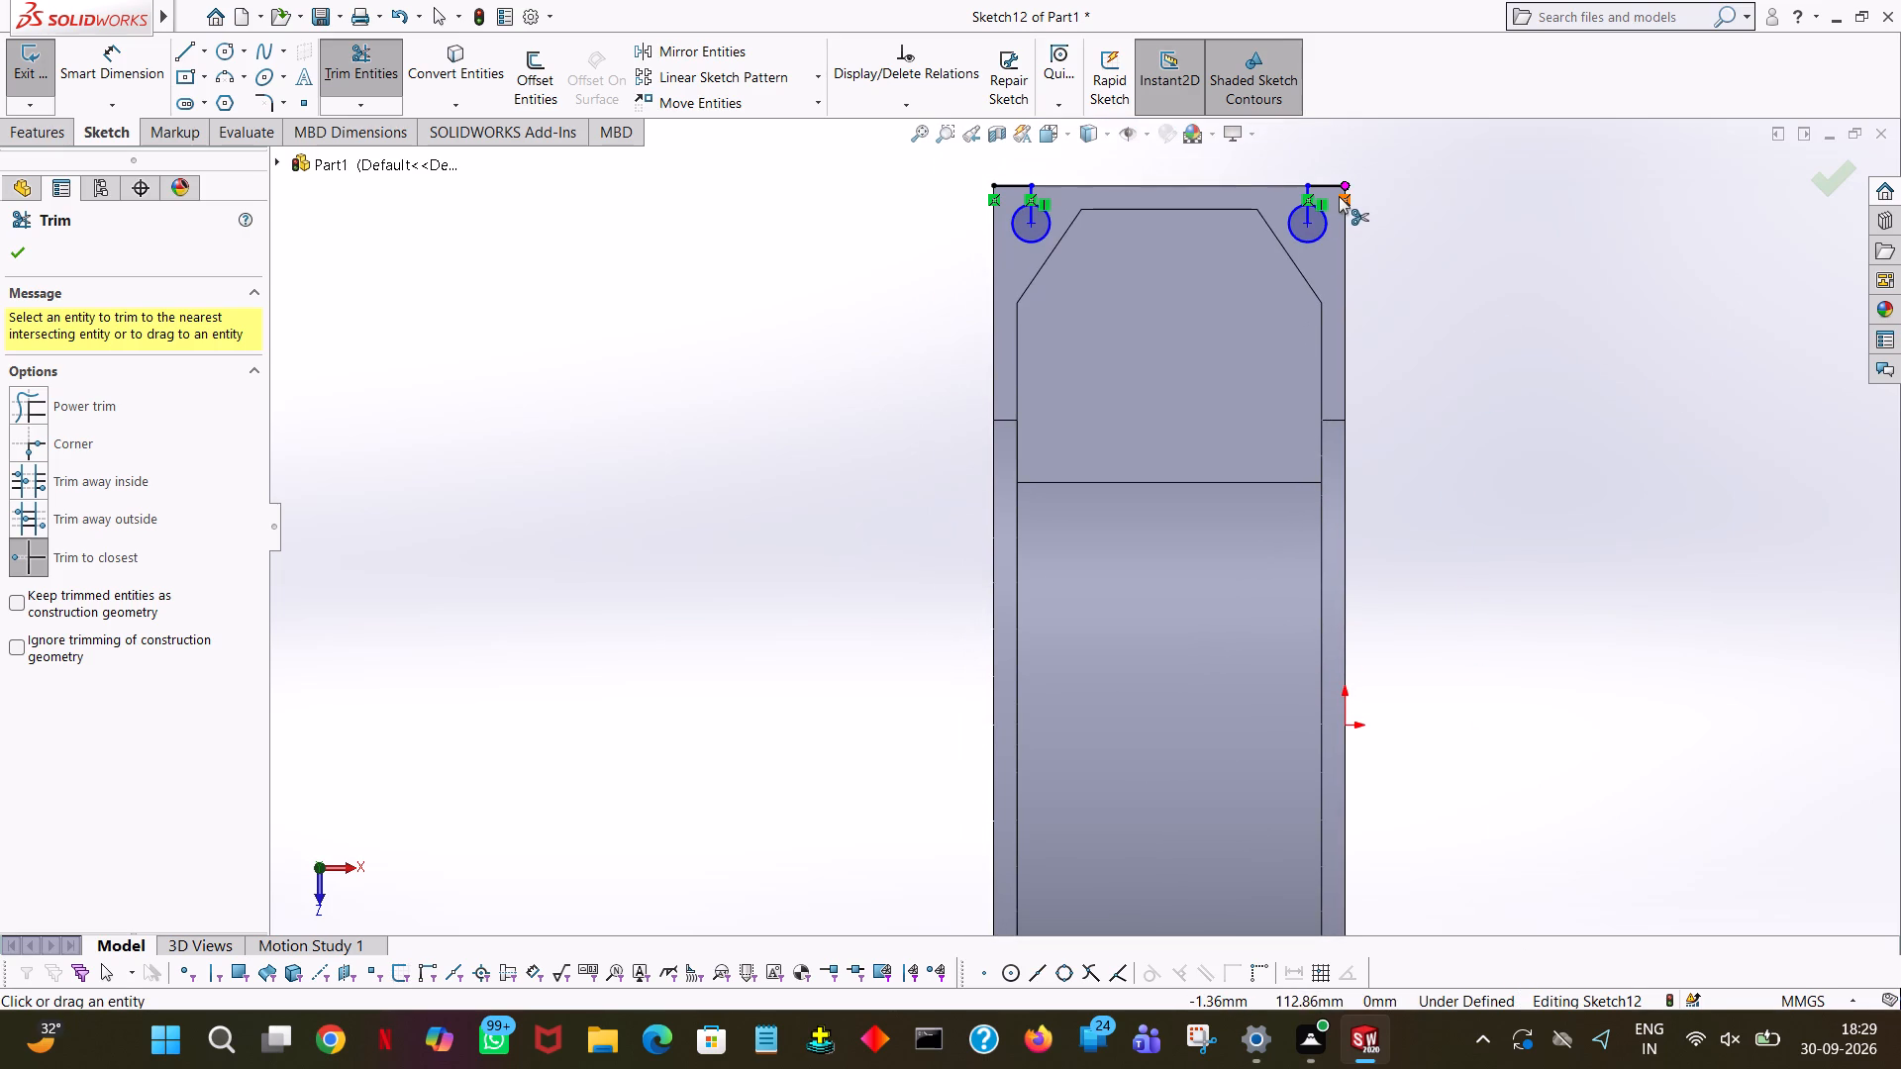
left_click(1337, 191)
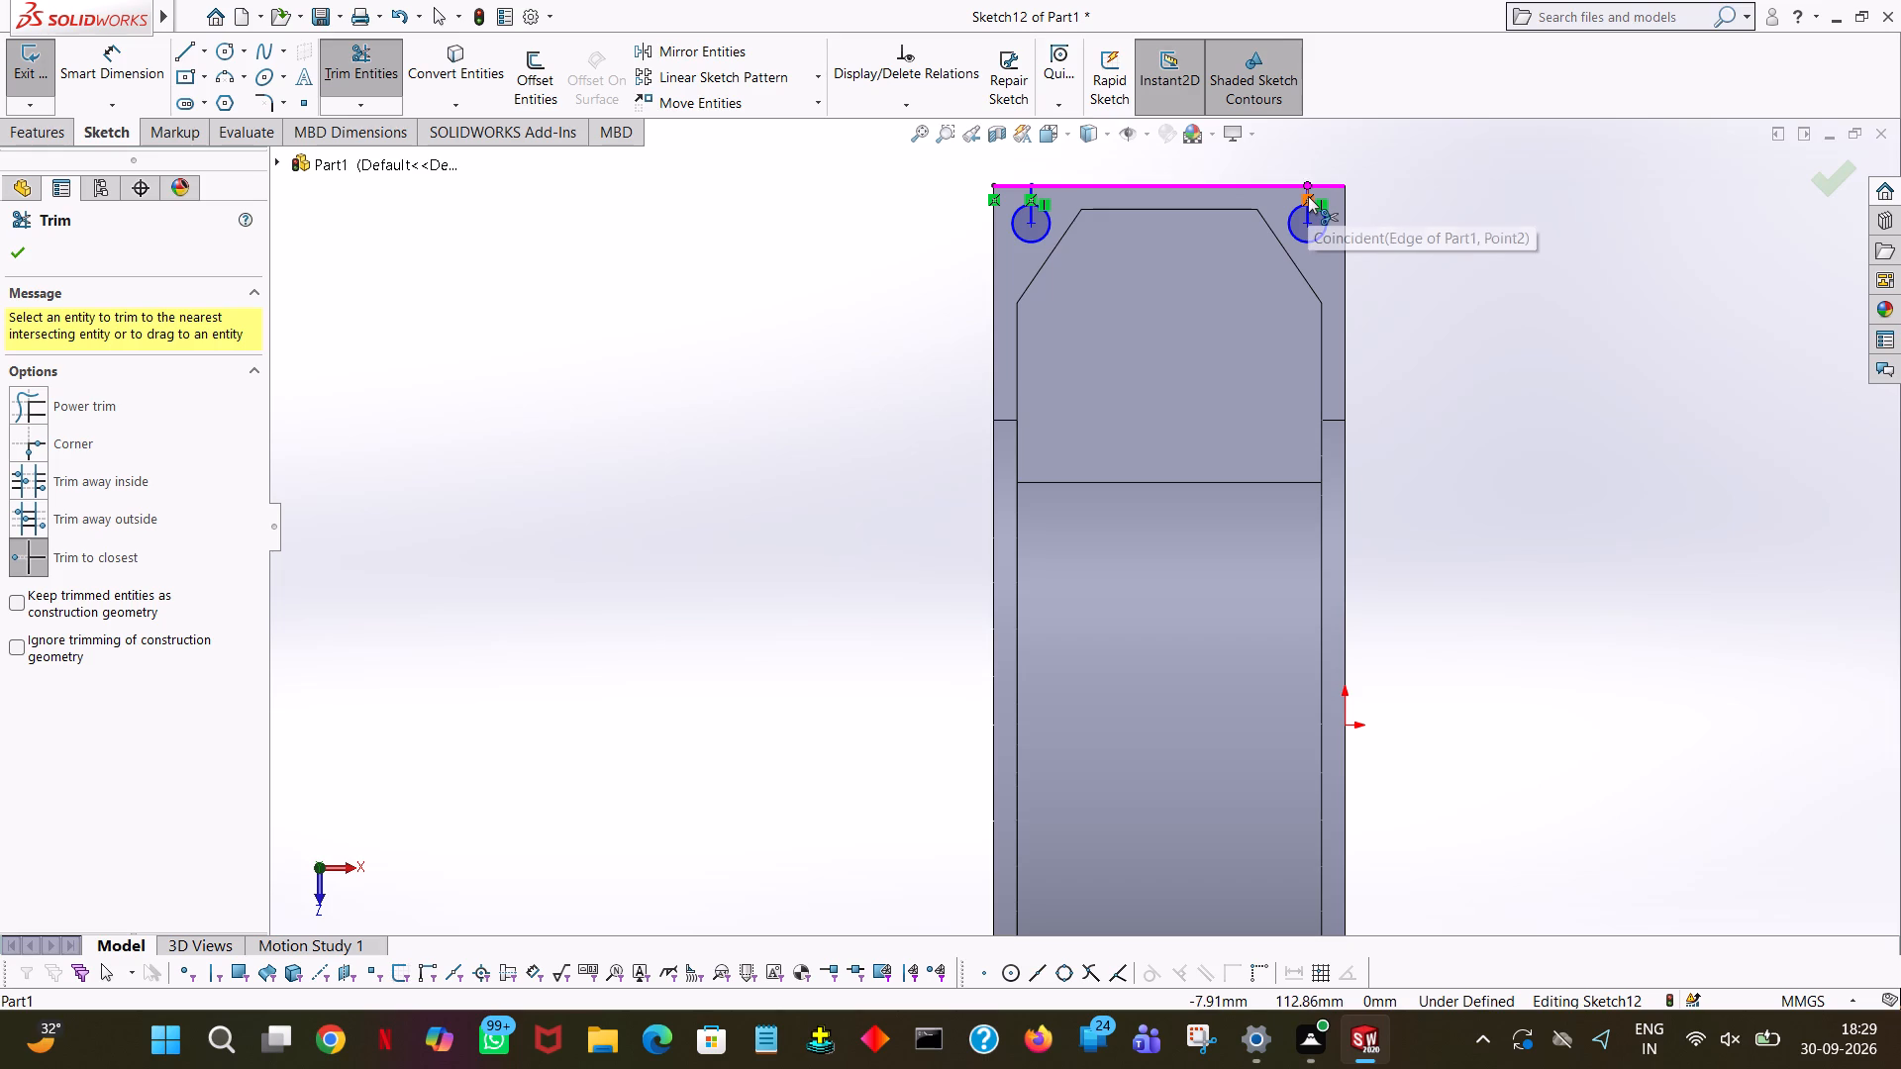
scroll(1304, 243, "down", 4, "ctrl")
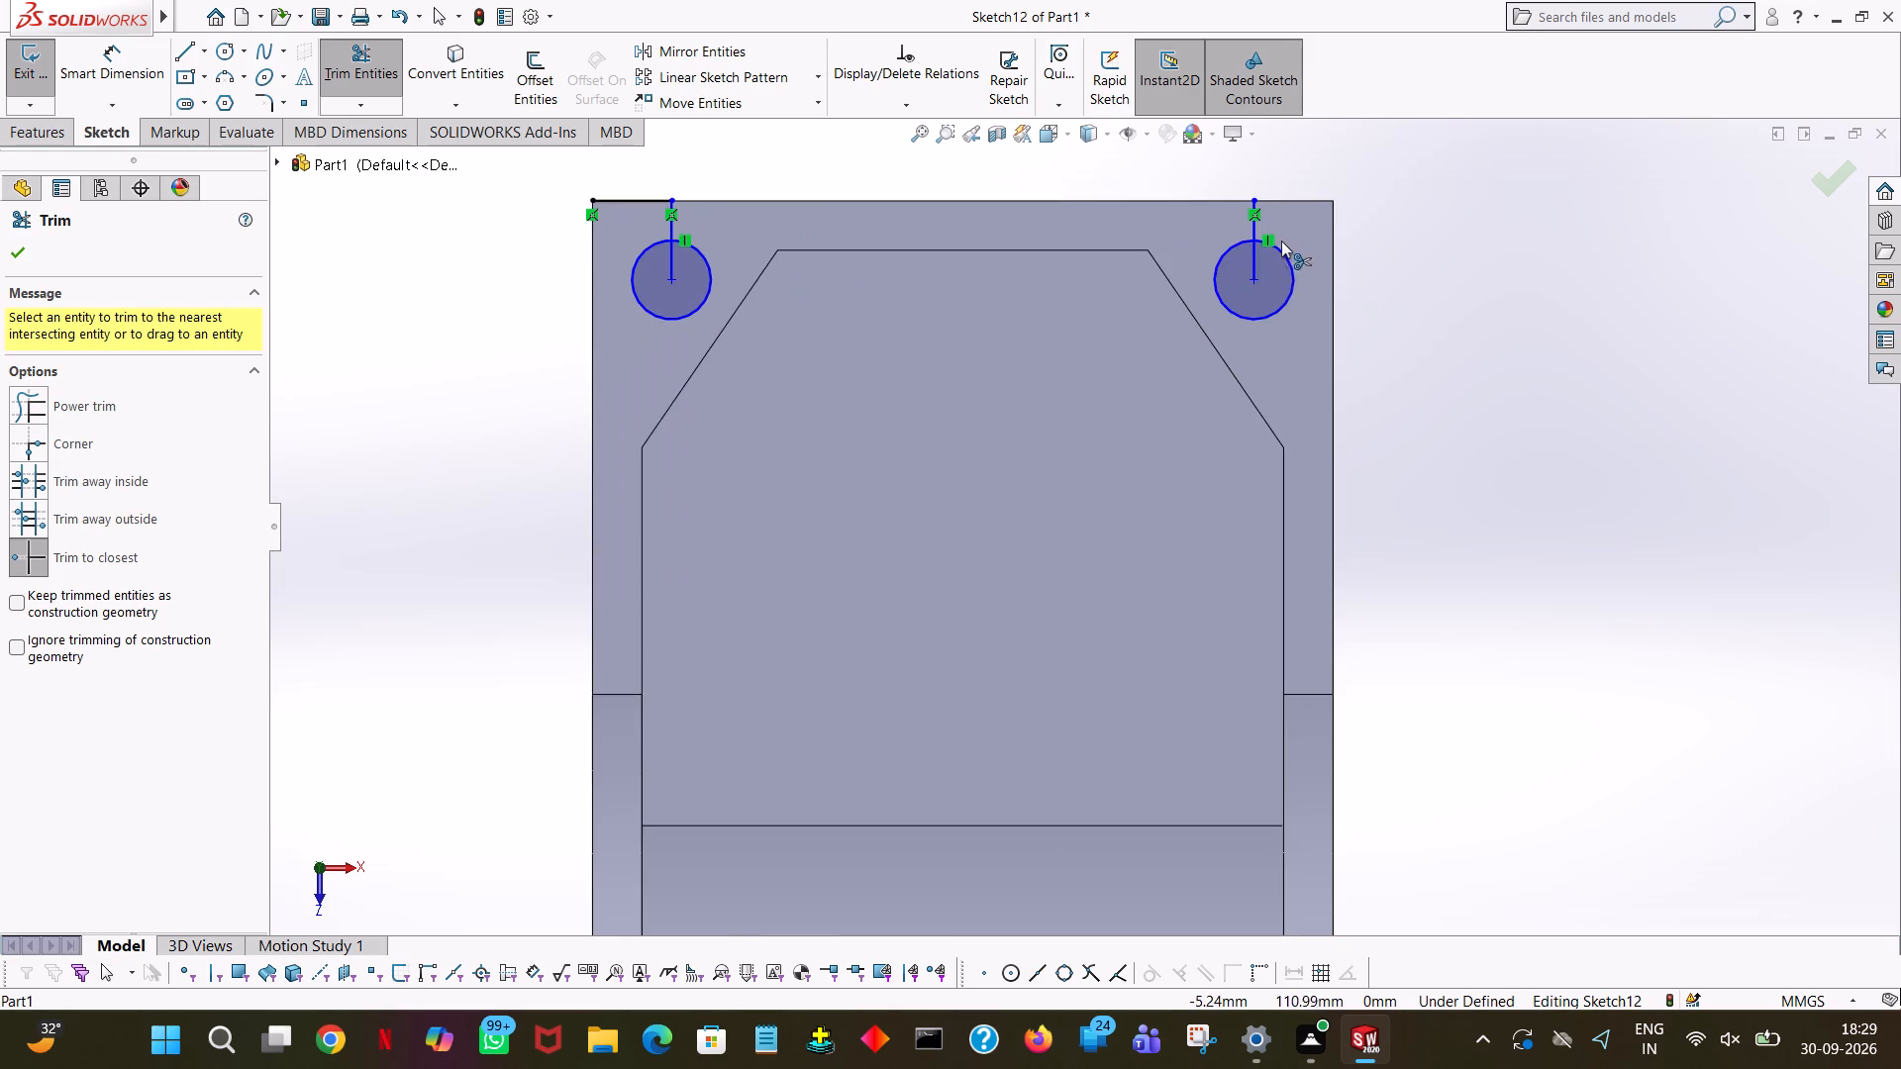
scroll(1252, 261, "up", 1, "ctrl")
left_click(1252, 261, "ctrl")
left_click(1228, 278, "ctrl")
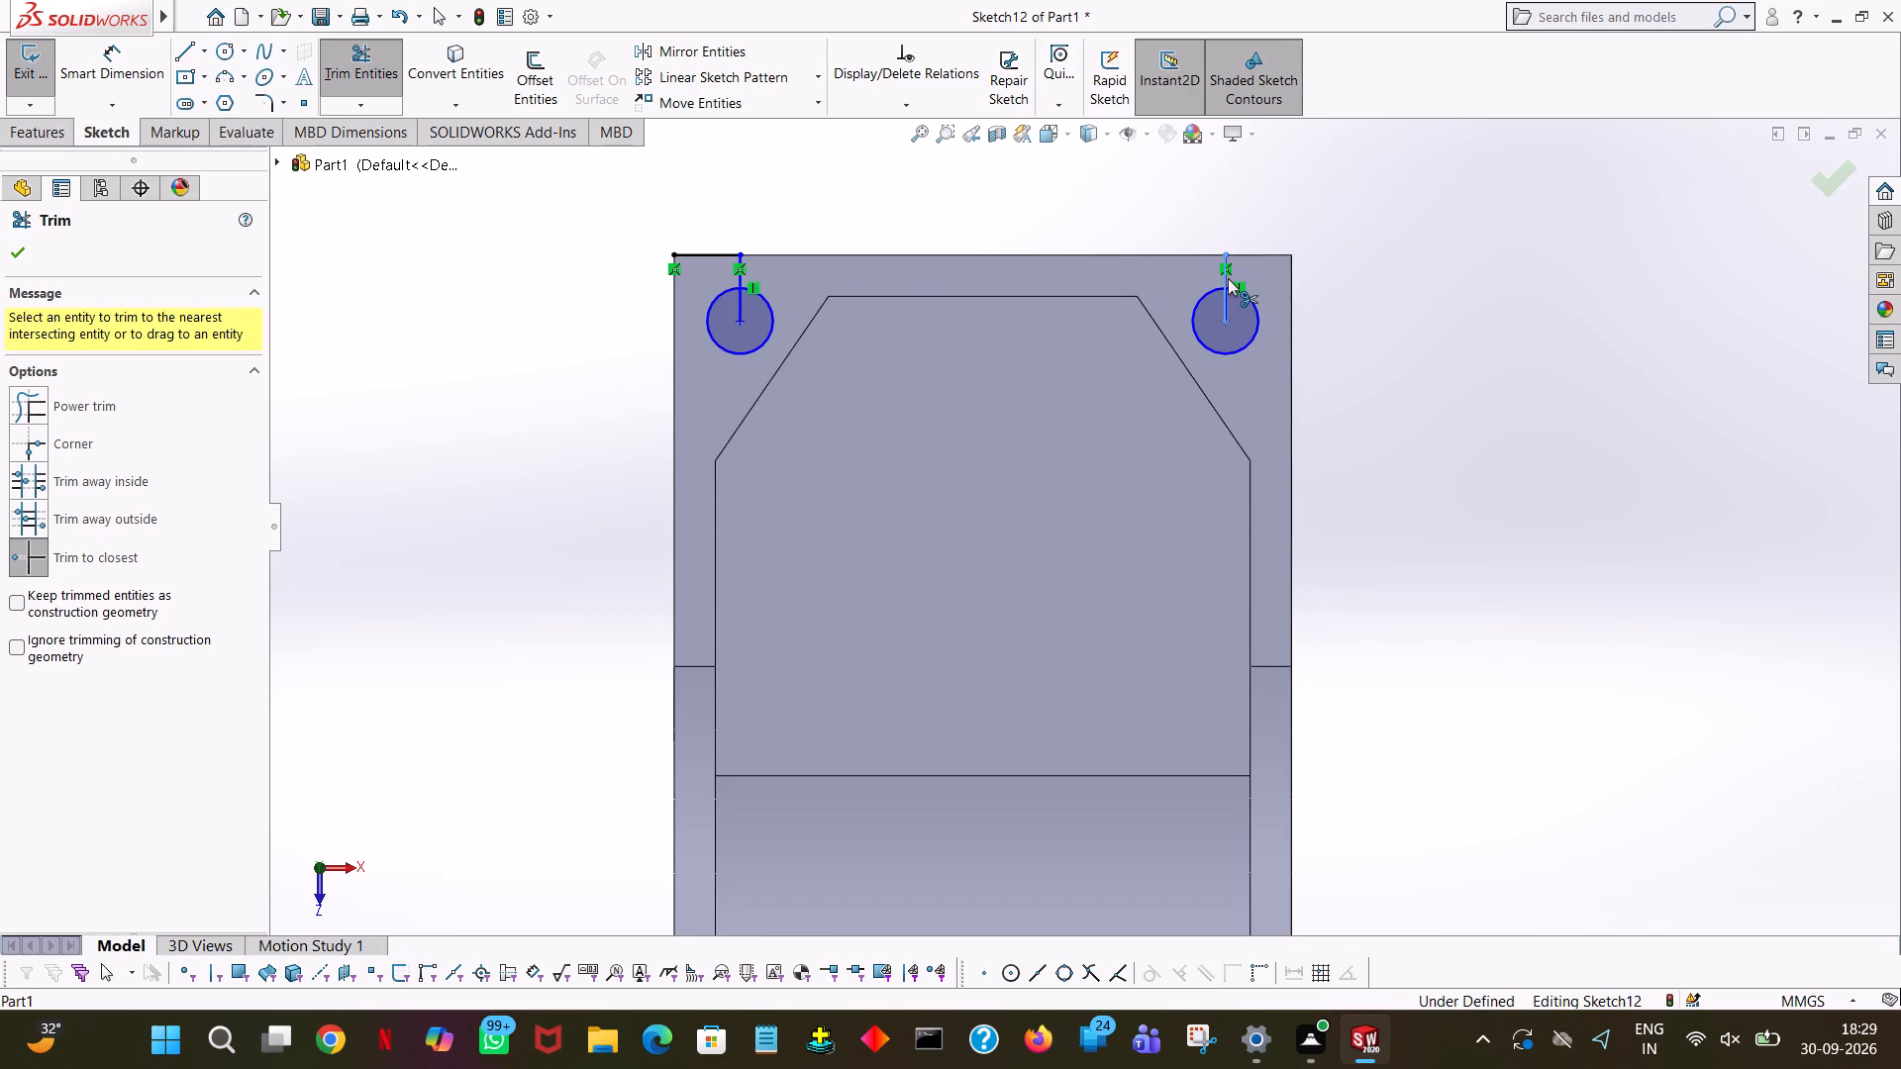
left_click(1221, 299, "ctrl")
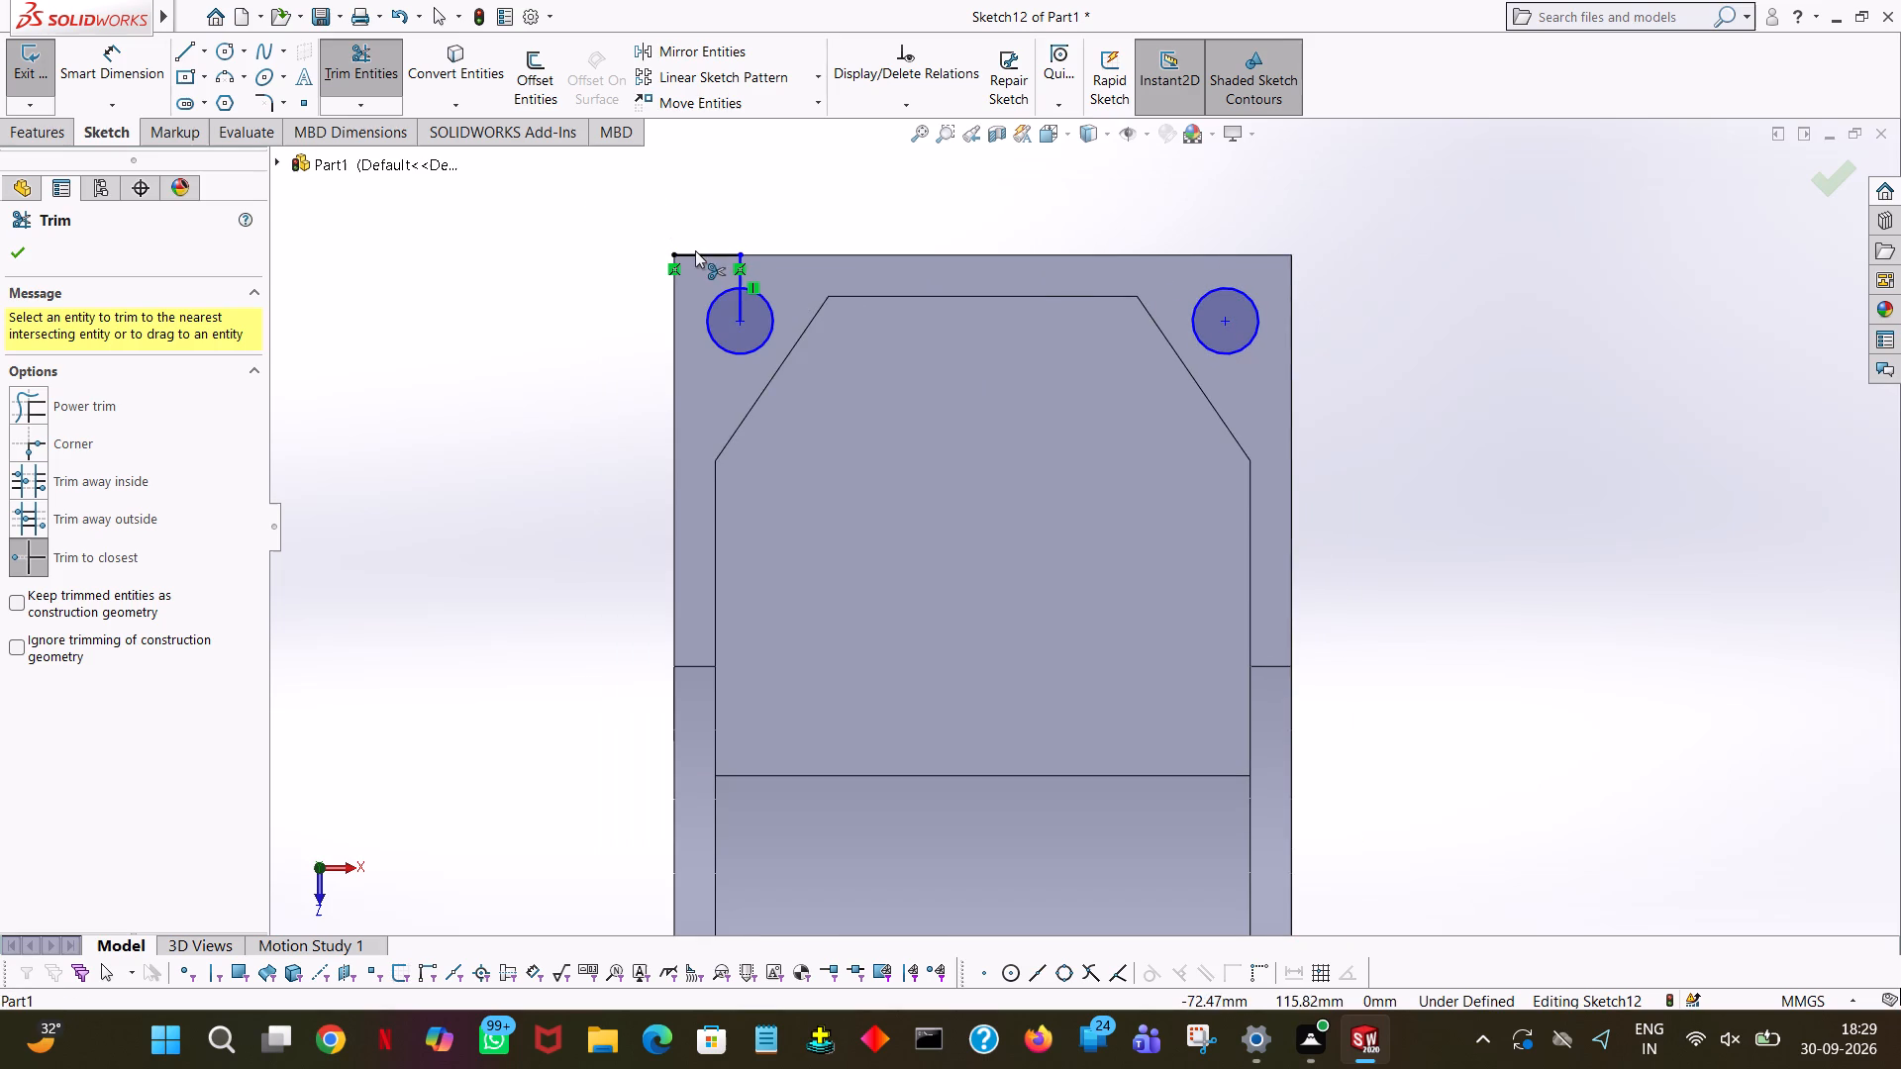
left_click(695, 250, "ctrl")
left_click(739, 269, "ctrl")
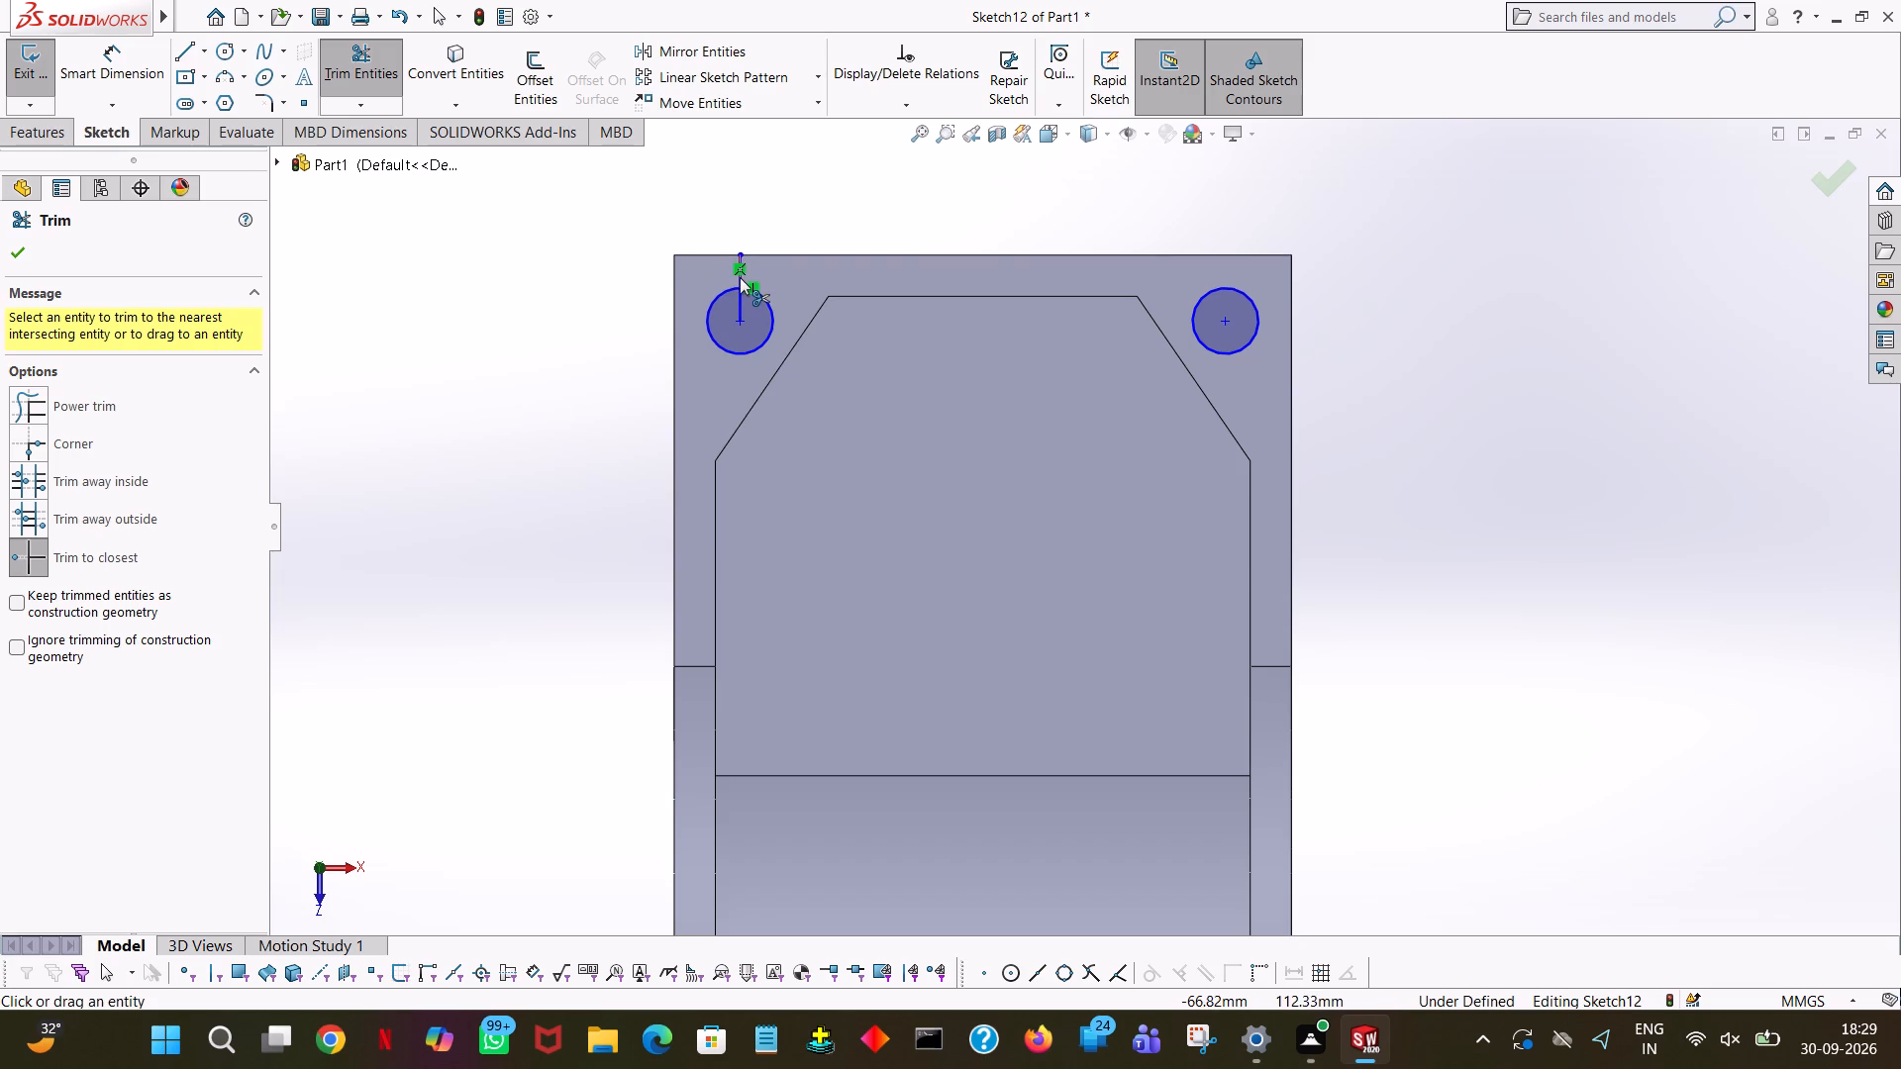
left_click(740, 277, "ctrl")
left_click(740, 305, "ctrl")
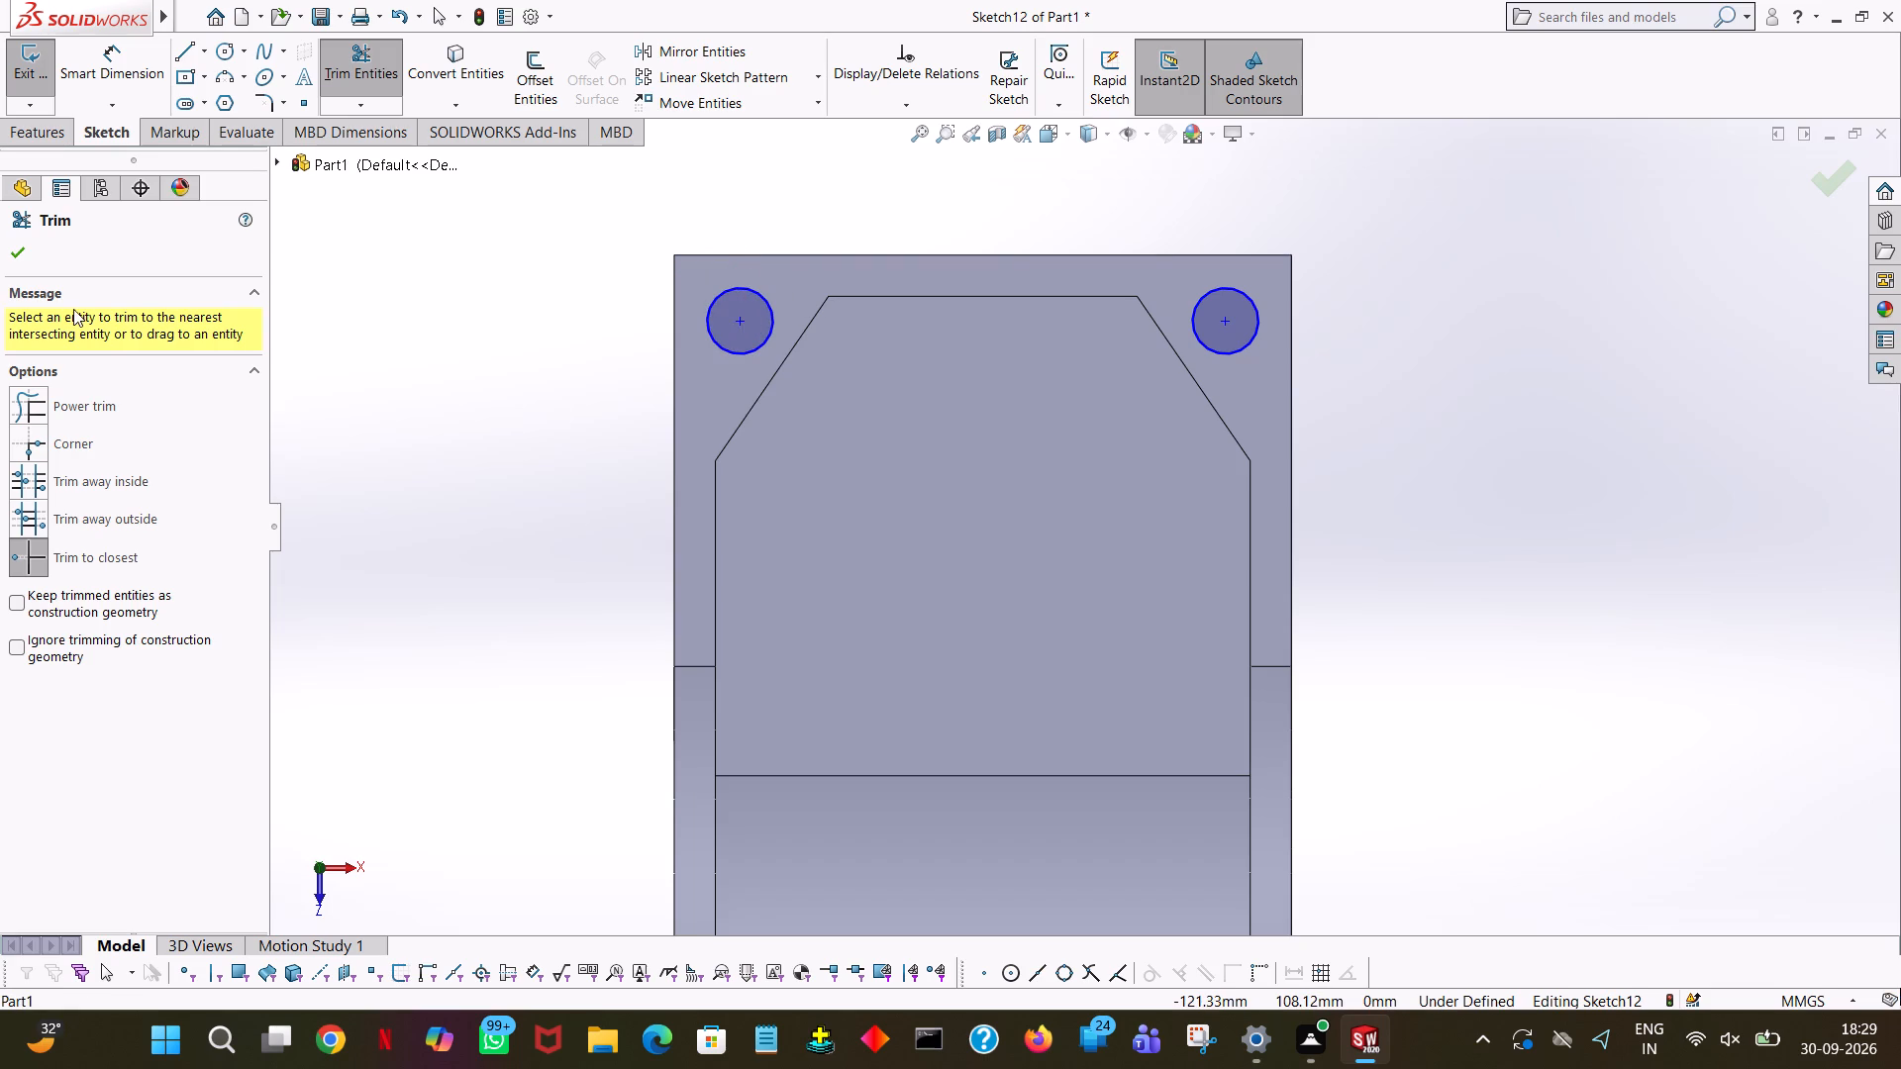
left_click(4, 249, "ctrl")
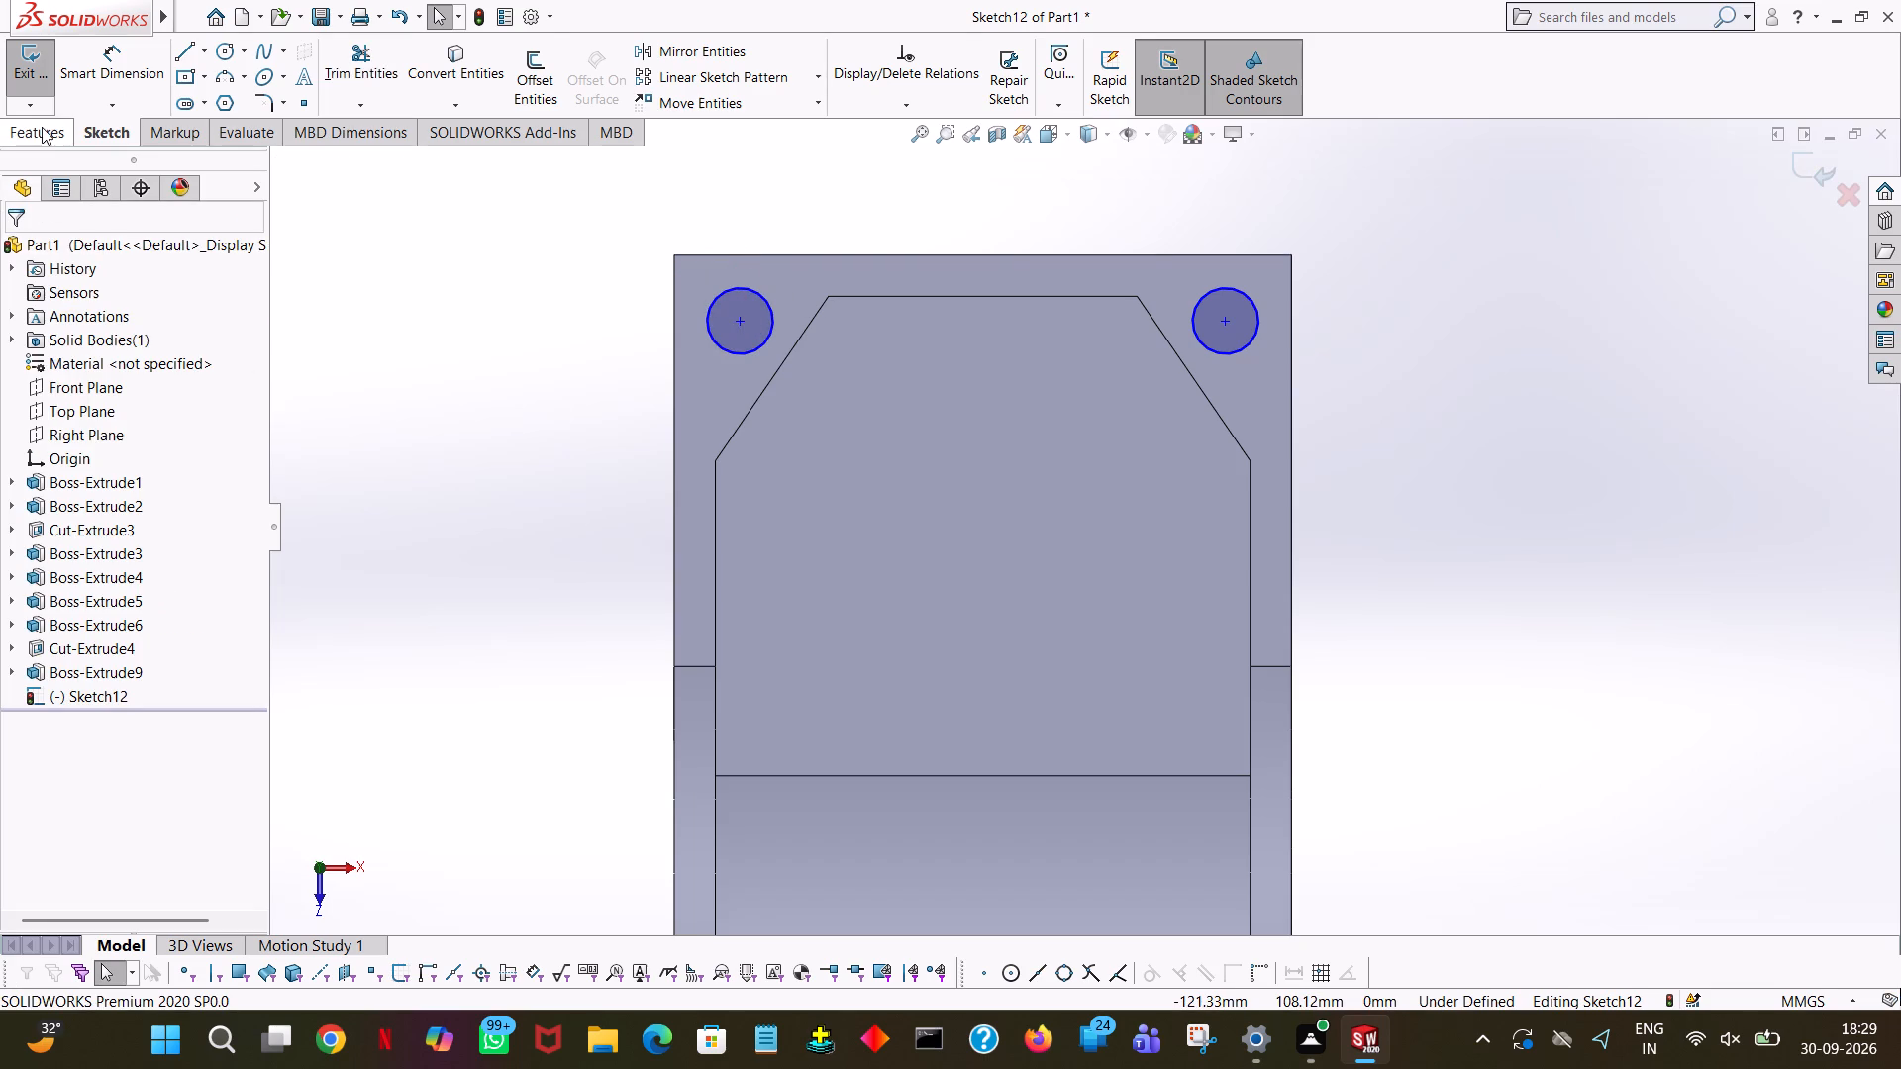
Cut-extrude the four corner circles as blind holes 75 mm deep from the sketch plane through the flanges.
left_click(42, 127, "ctrl")
left_click(321, 85, "ctrl")
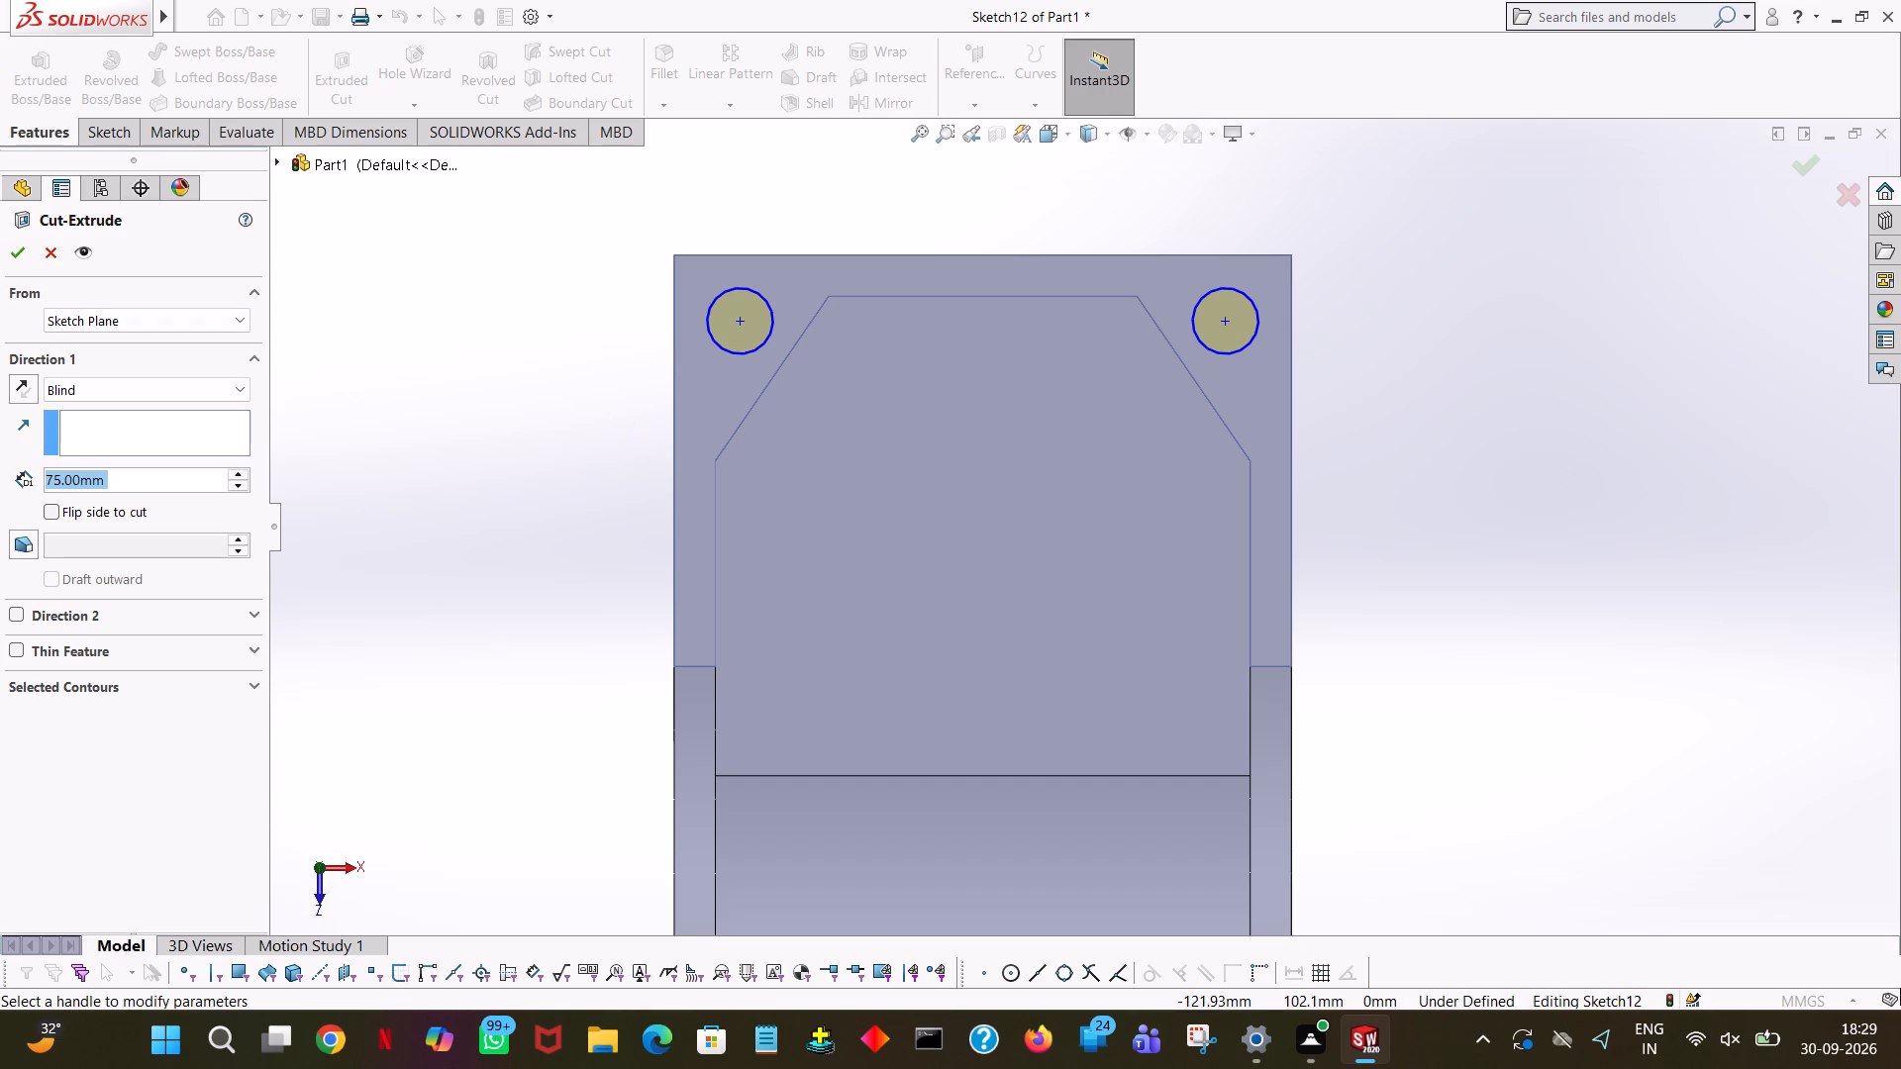
scroll(548, 422, "up", 10, "ctrl")
scroll(1101, 727, "down", 2, "ctrl")
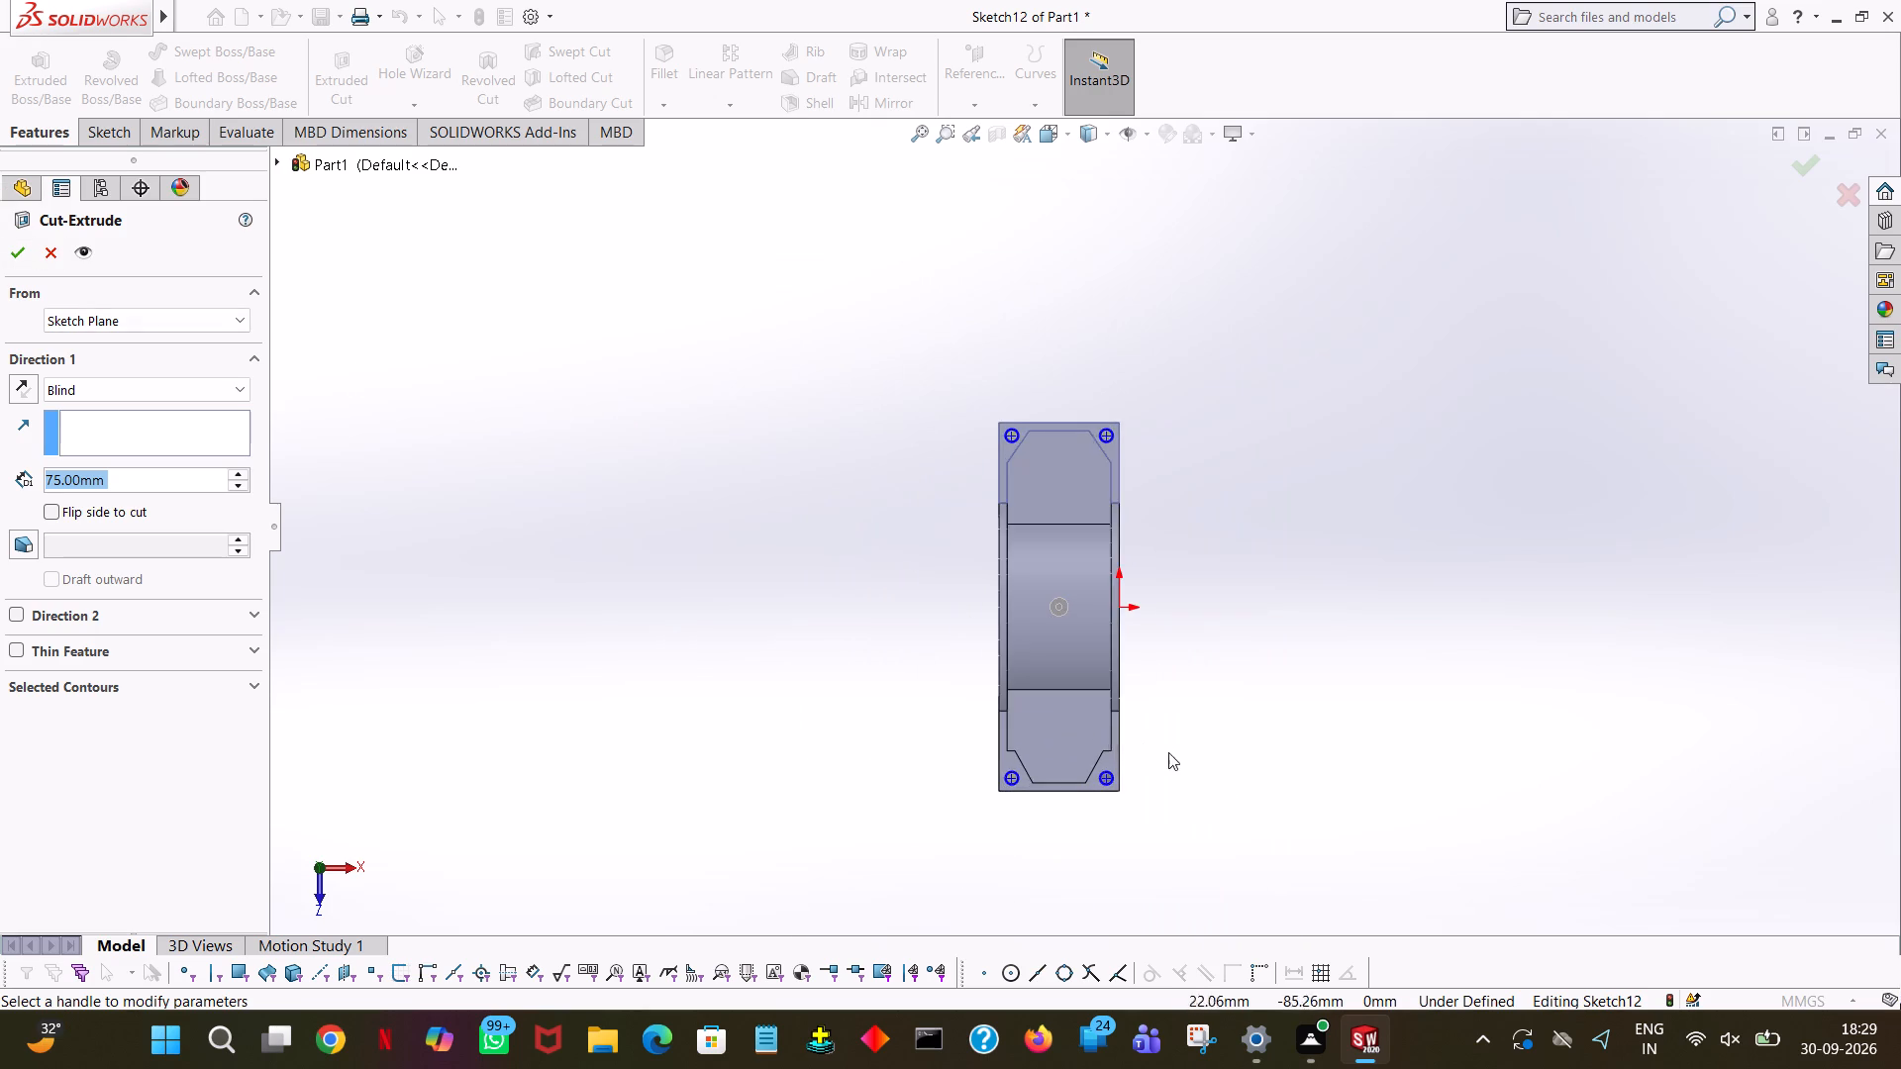
scroll(1152, 822, "down", 1, "ctrl")
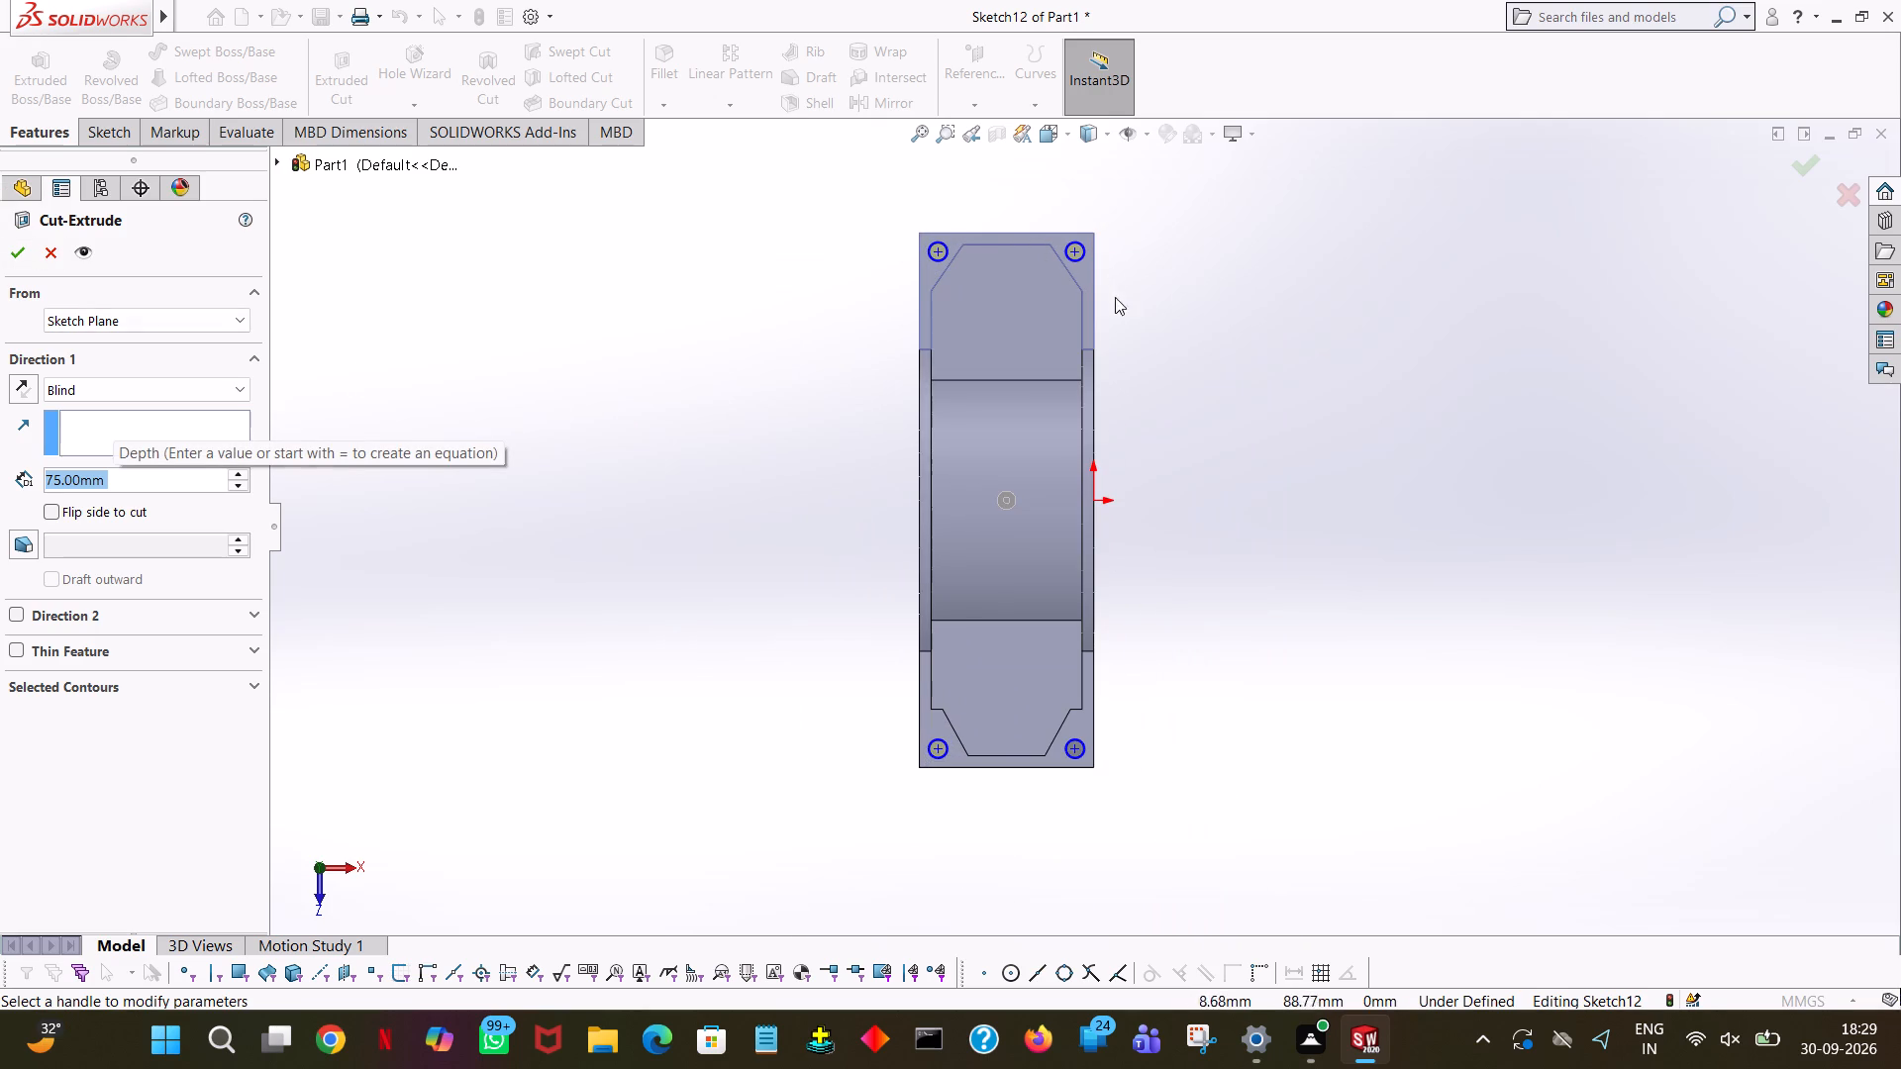
middle_click_drag(1241, 401, 1068, 372)
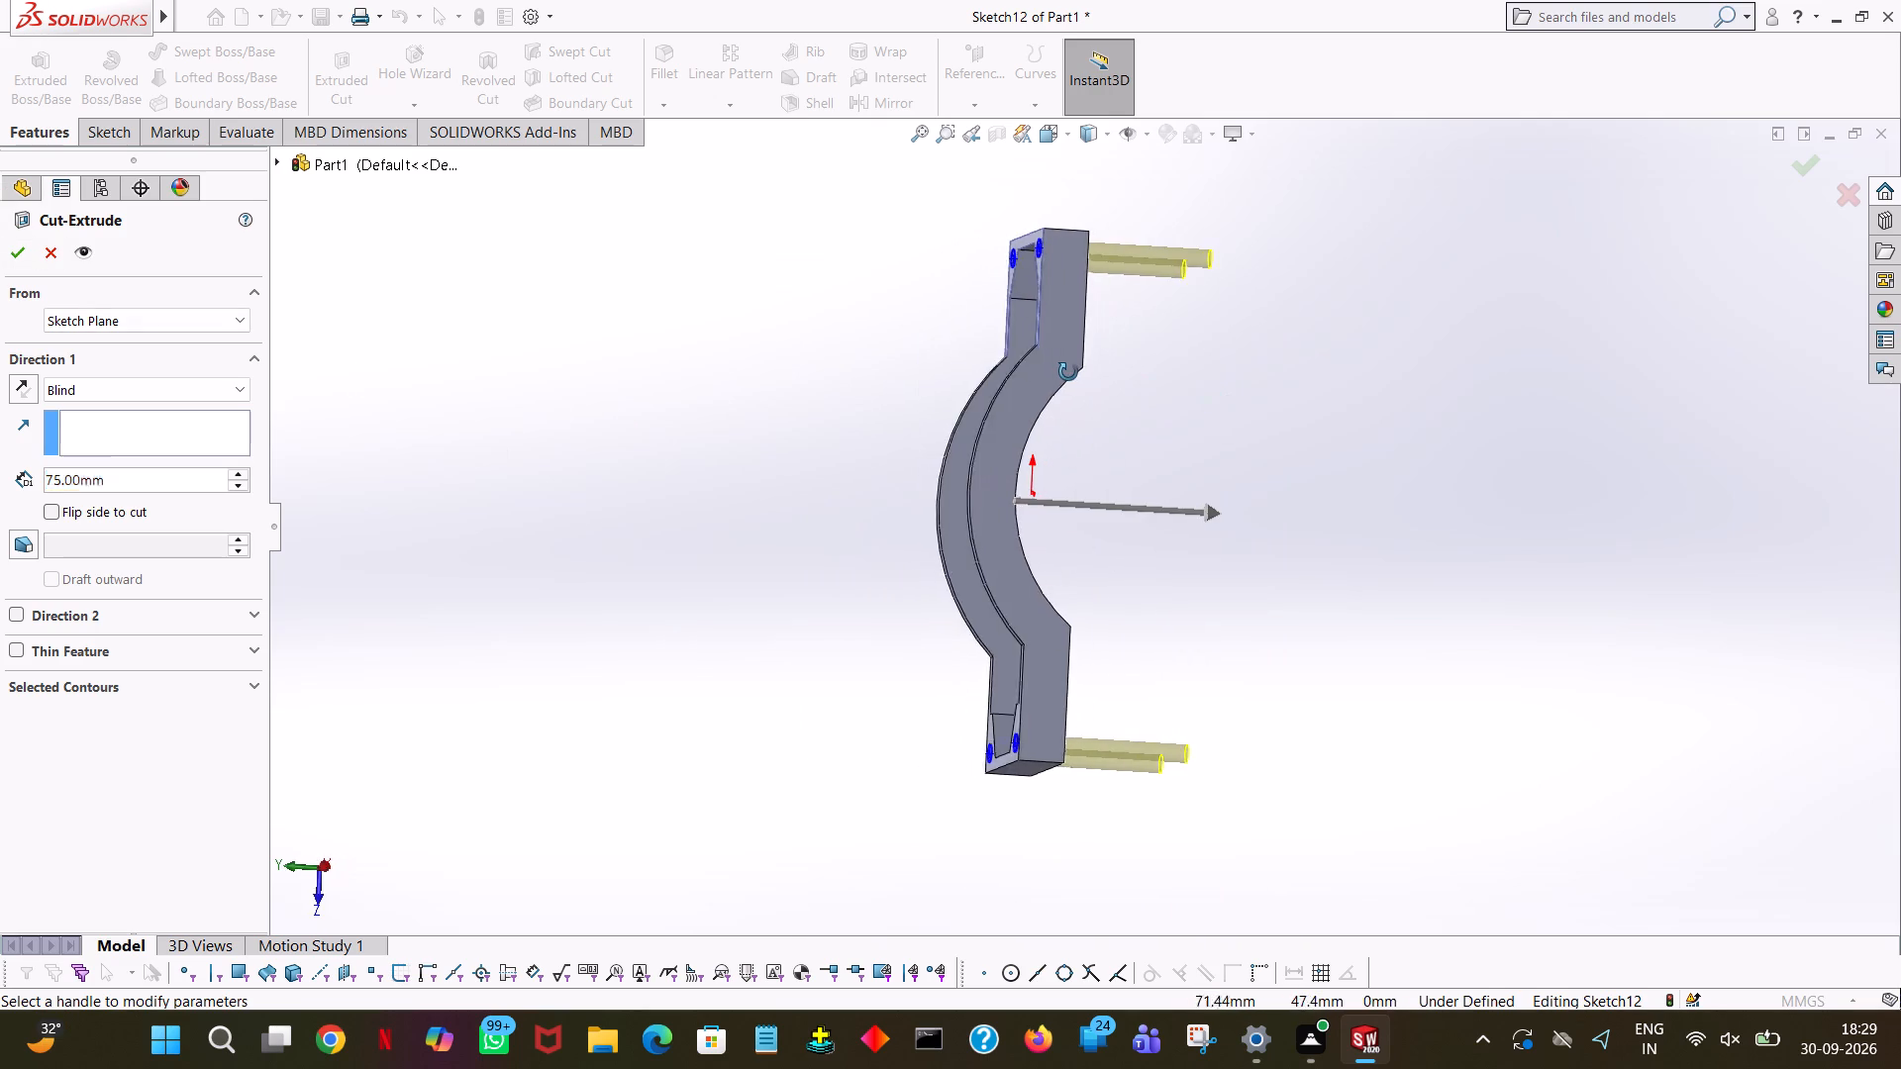
middle_click_drag(1068, 372, 1006, 409)
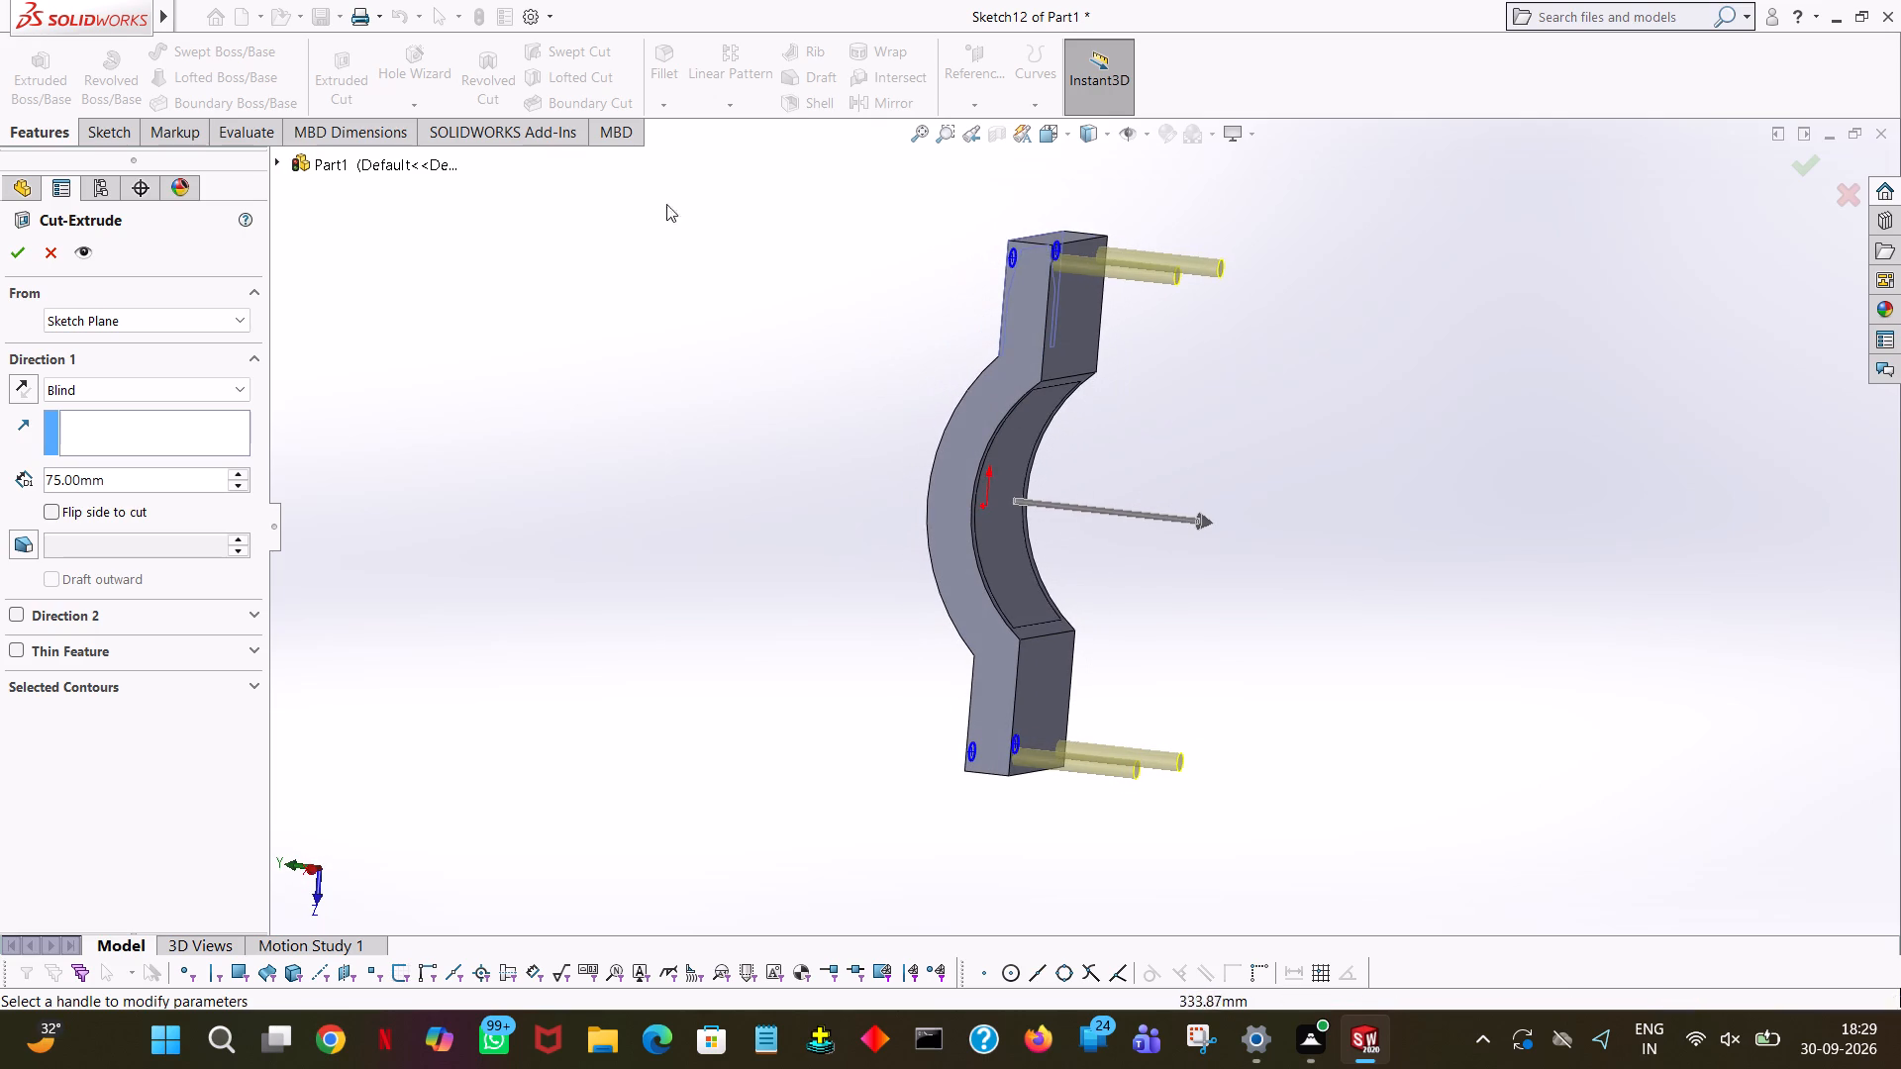
left_click(17, 240)
left_click(1280, 363)
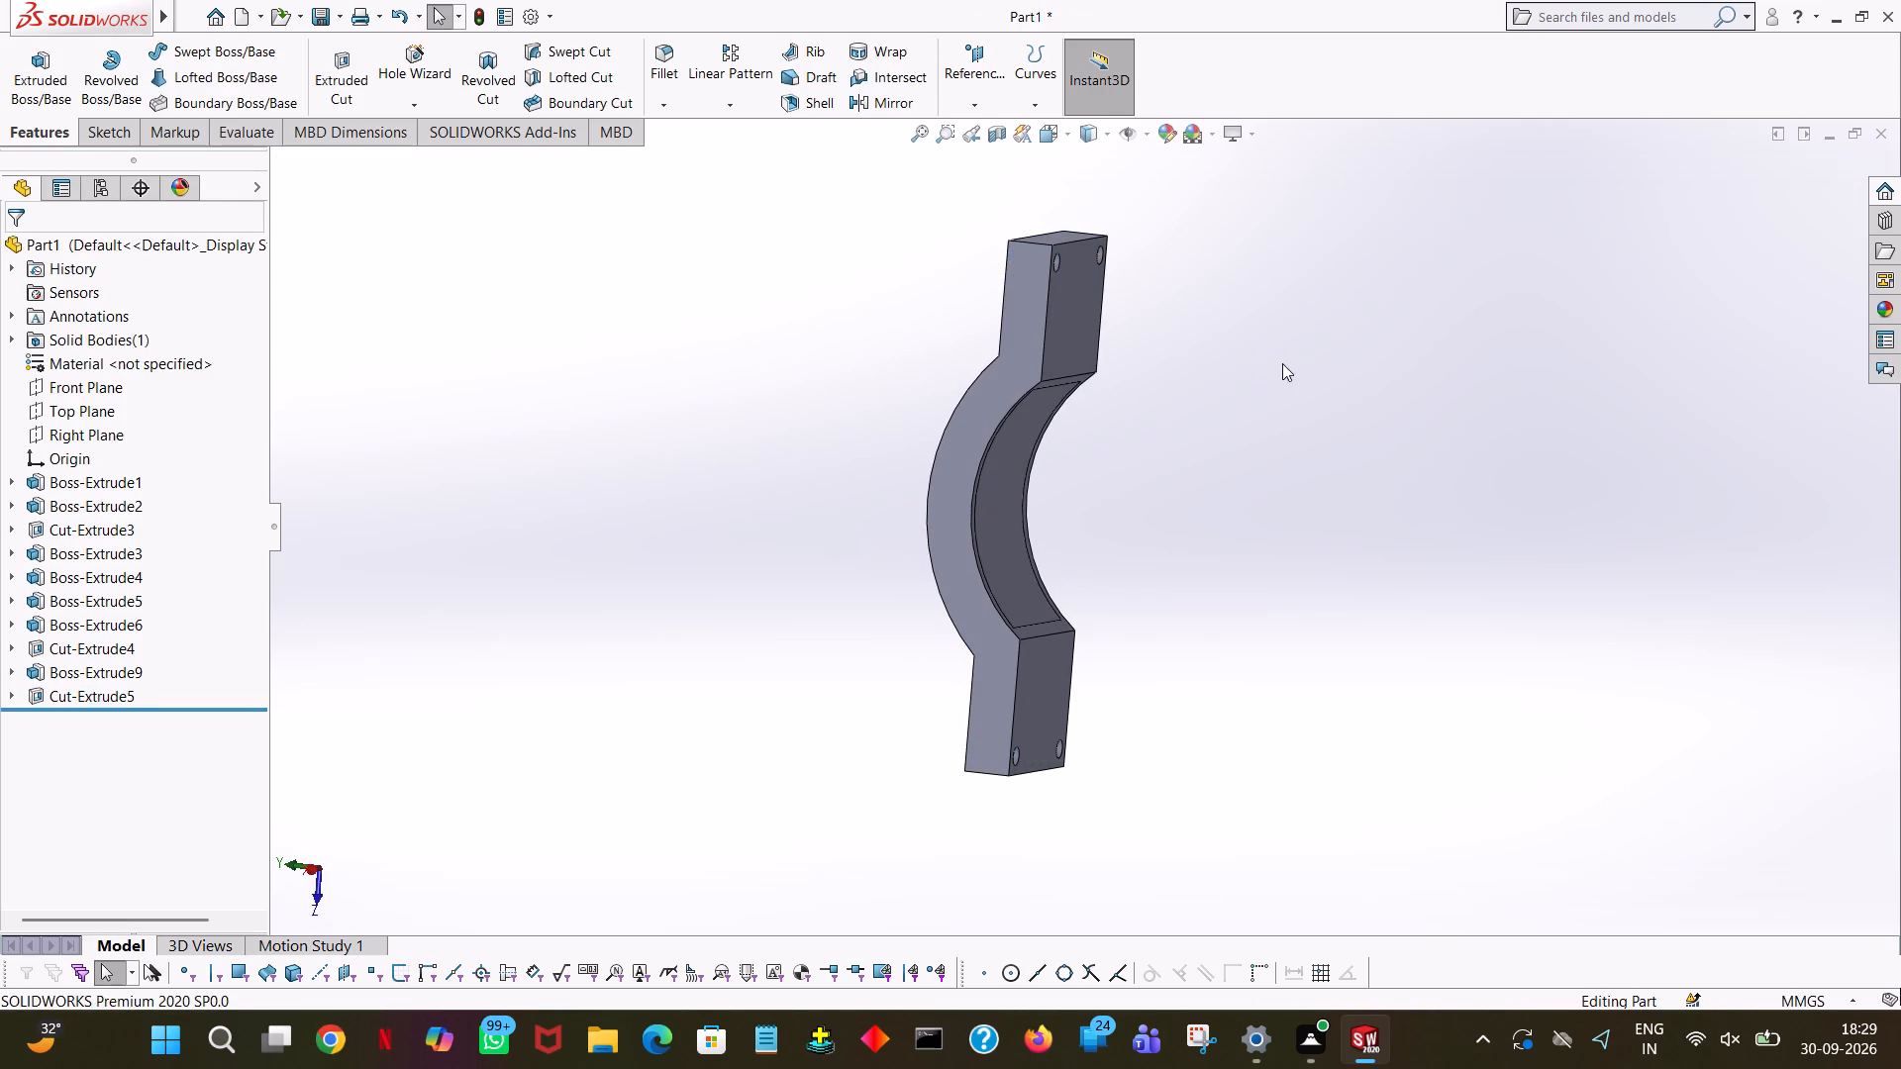
Fillet the lower flange's outer corner edge beside the lower-right hole with a 10 mm symmetric radius.
middle_click_drag(1381, 315, 1521, 286)
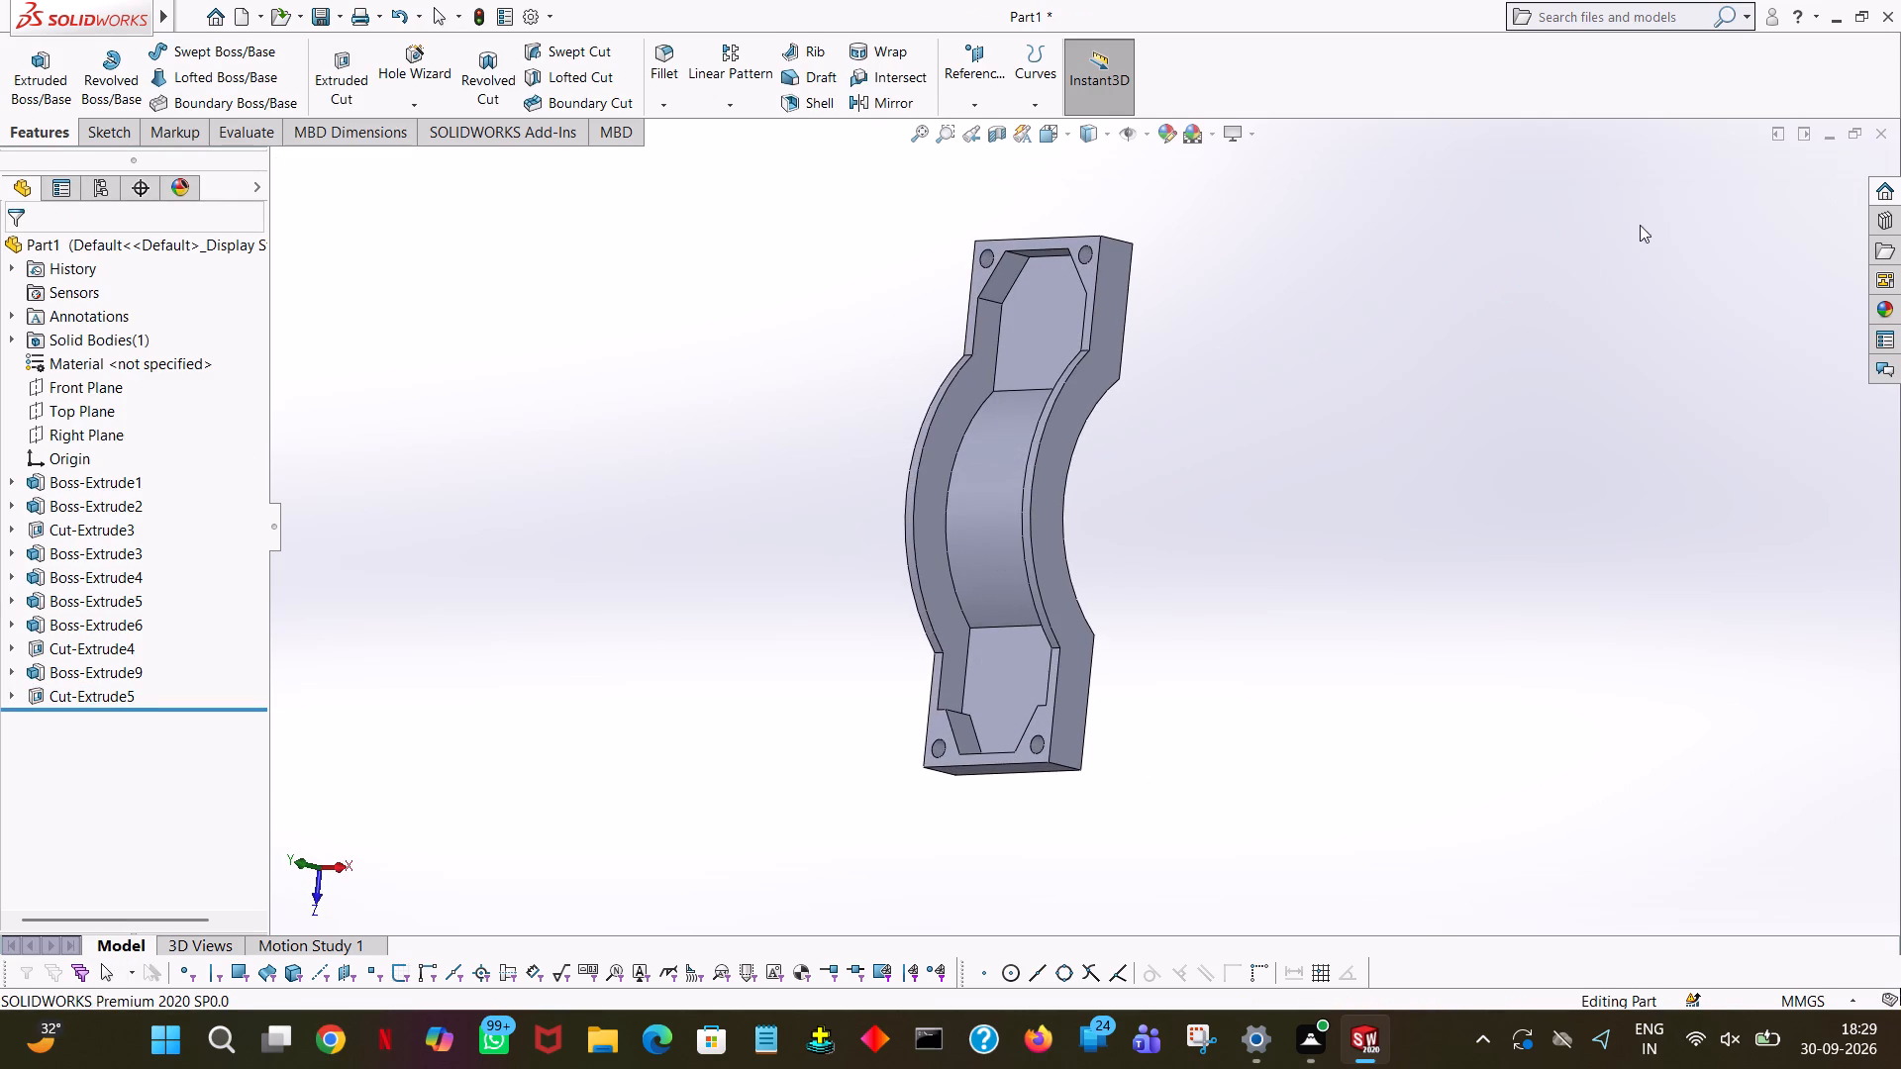
middle_click_drag(1365, 514, 1426, 289)
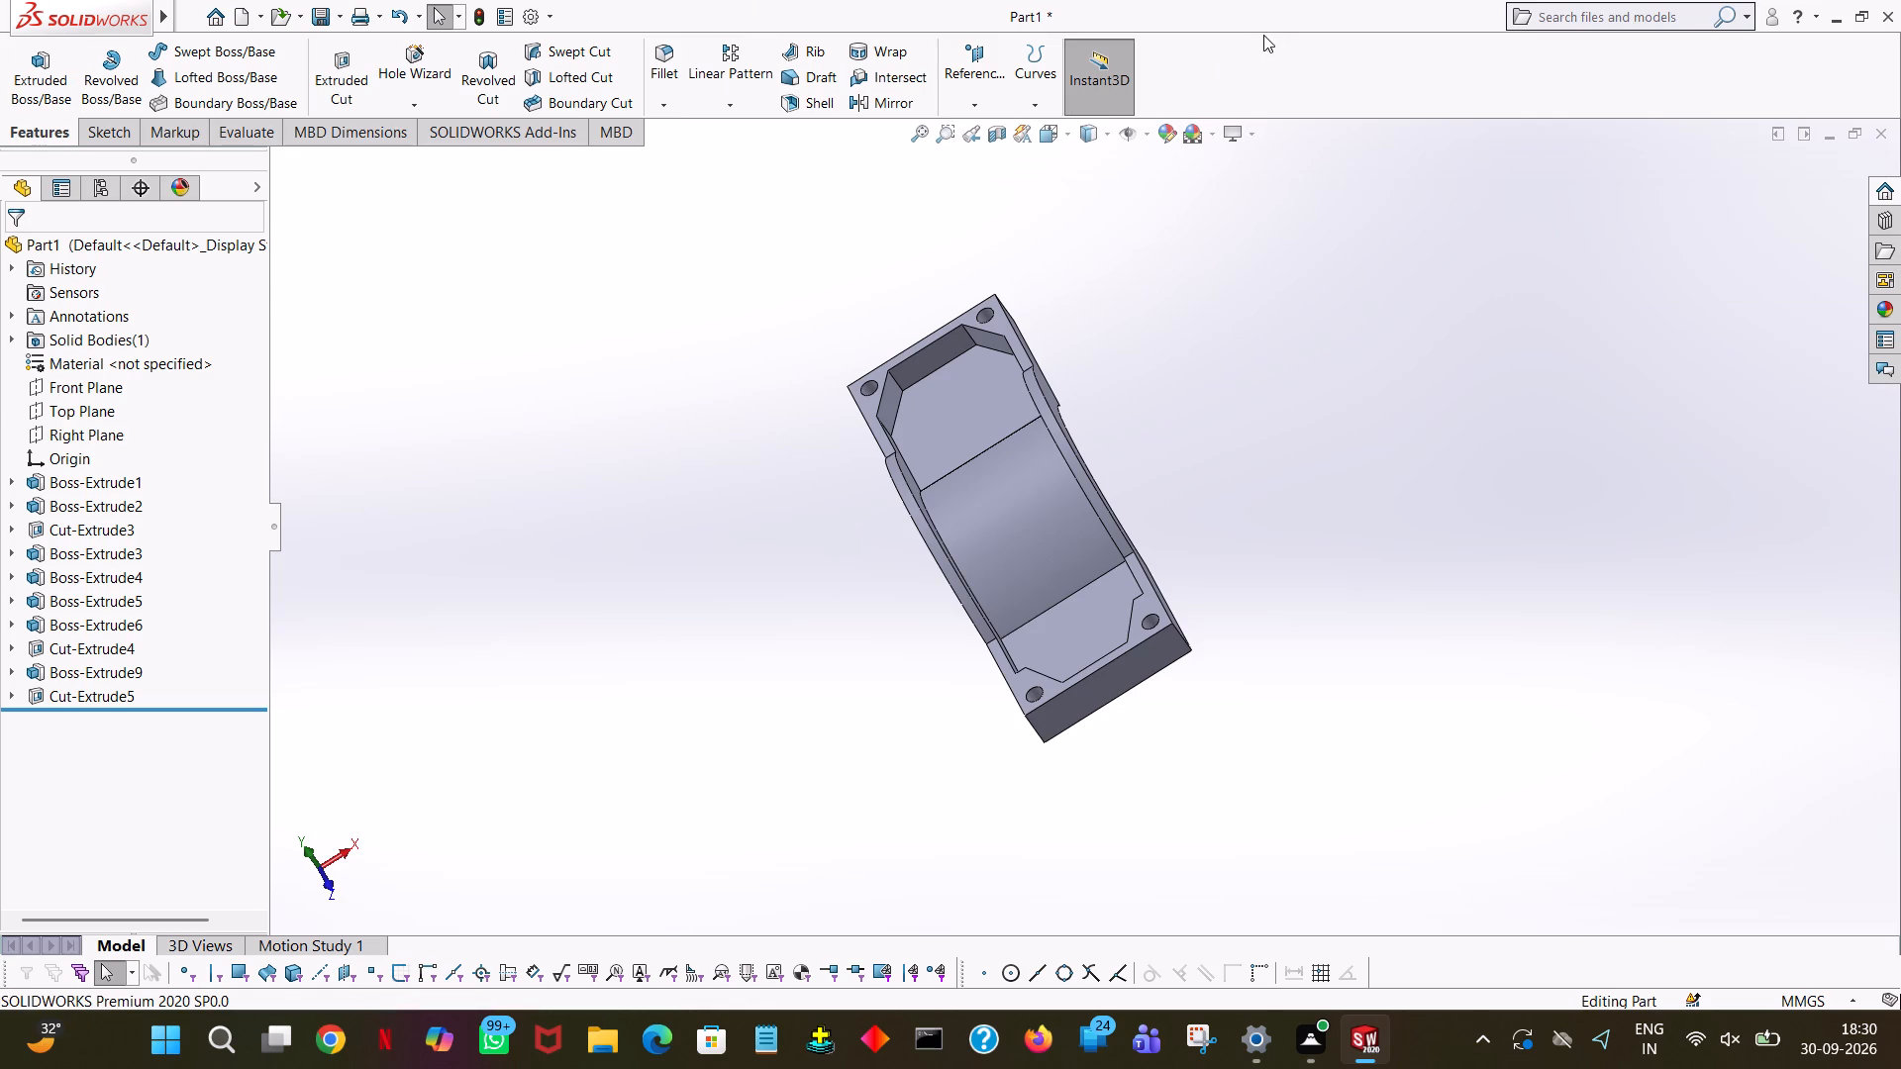
left_click(659, 59)
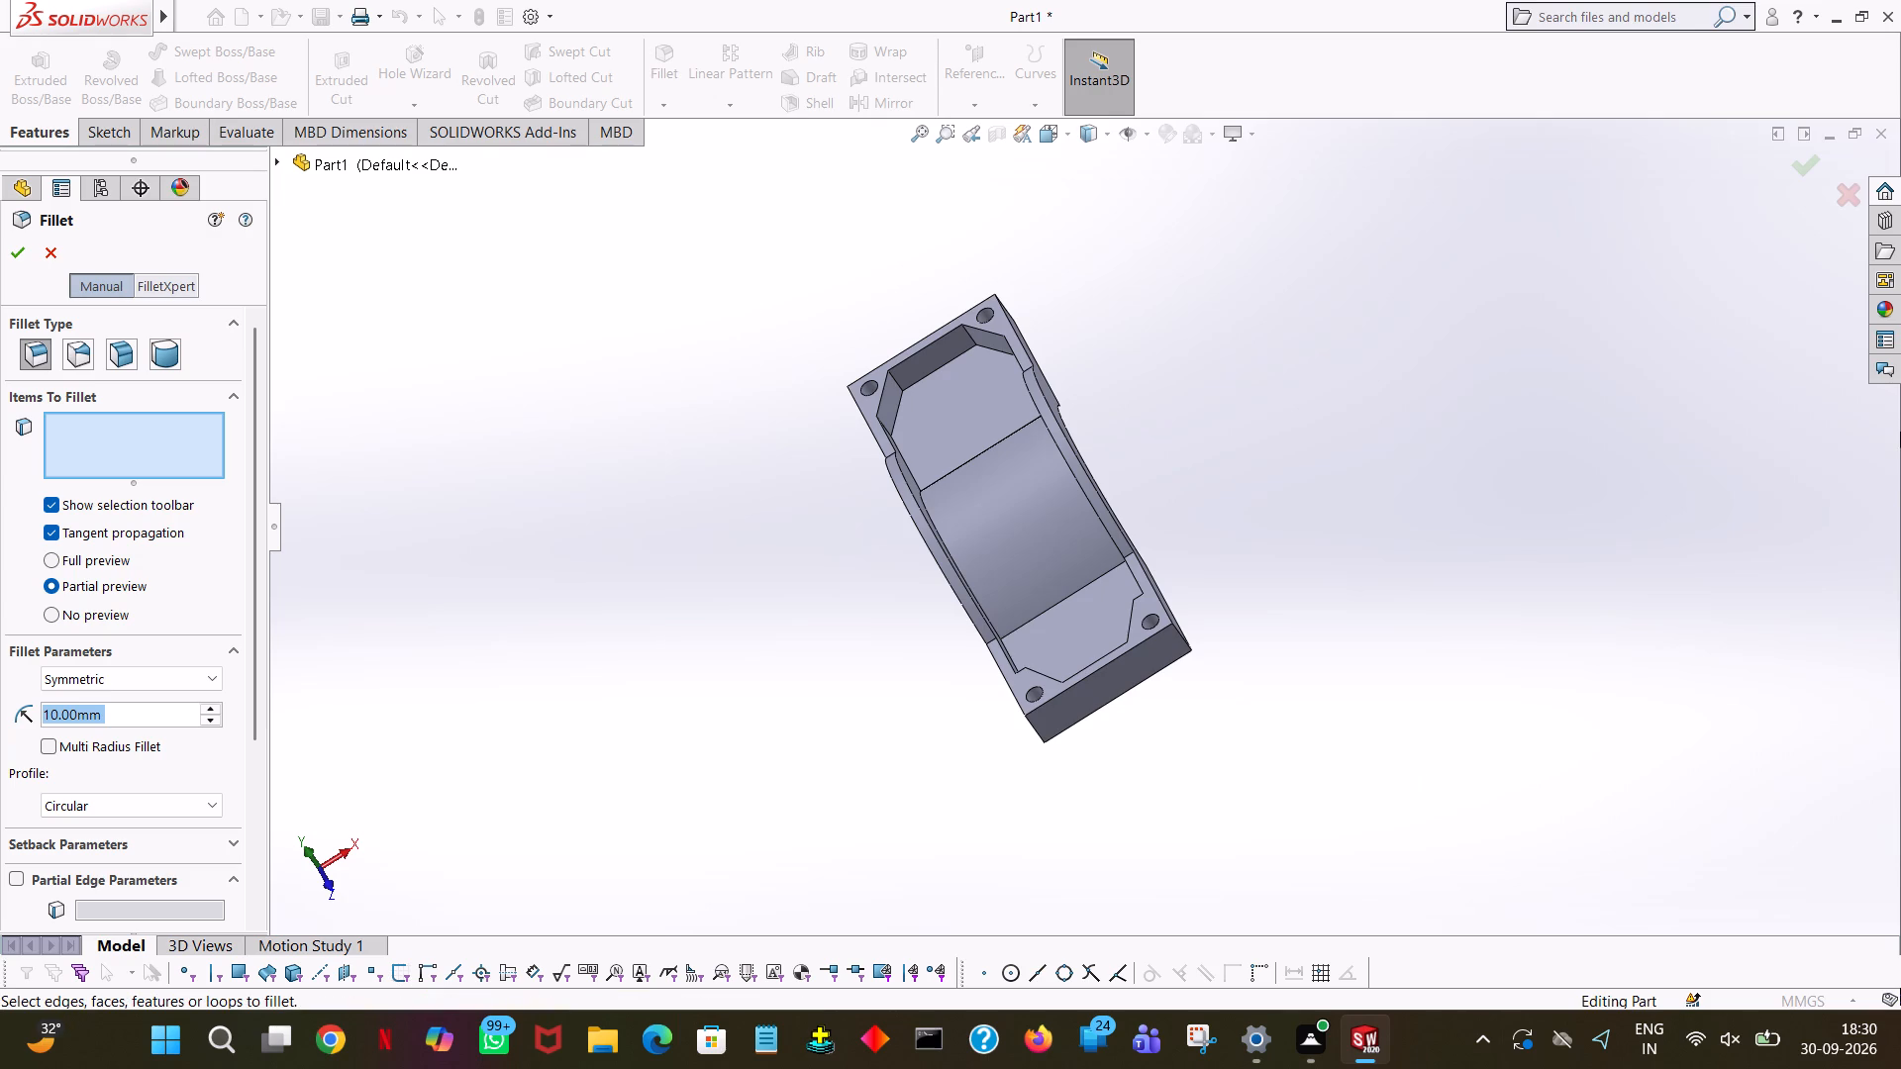
middle_click_drag(1230, 820, 1113, 839)
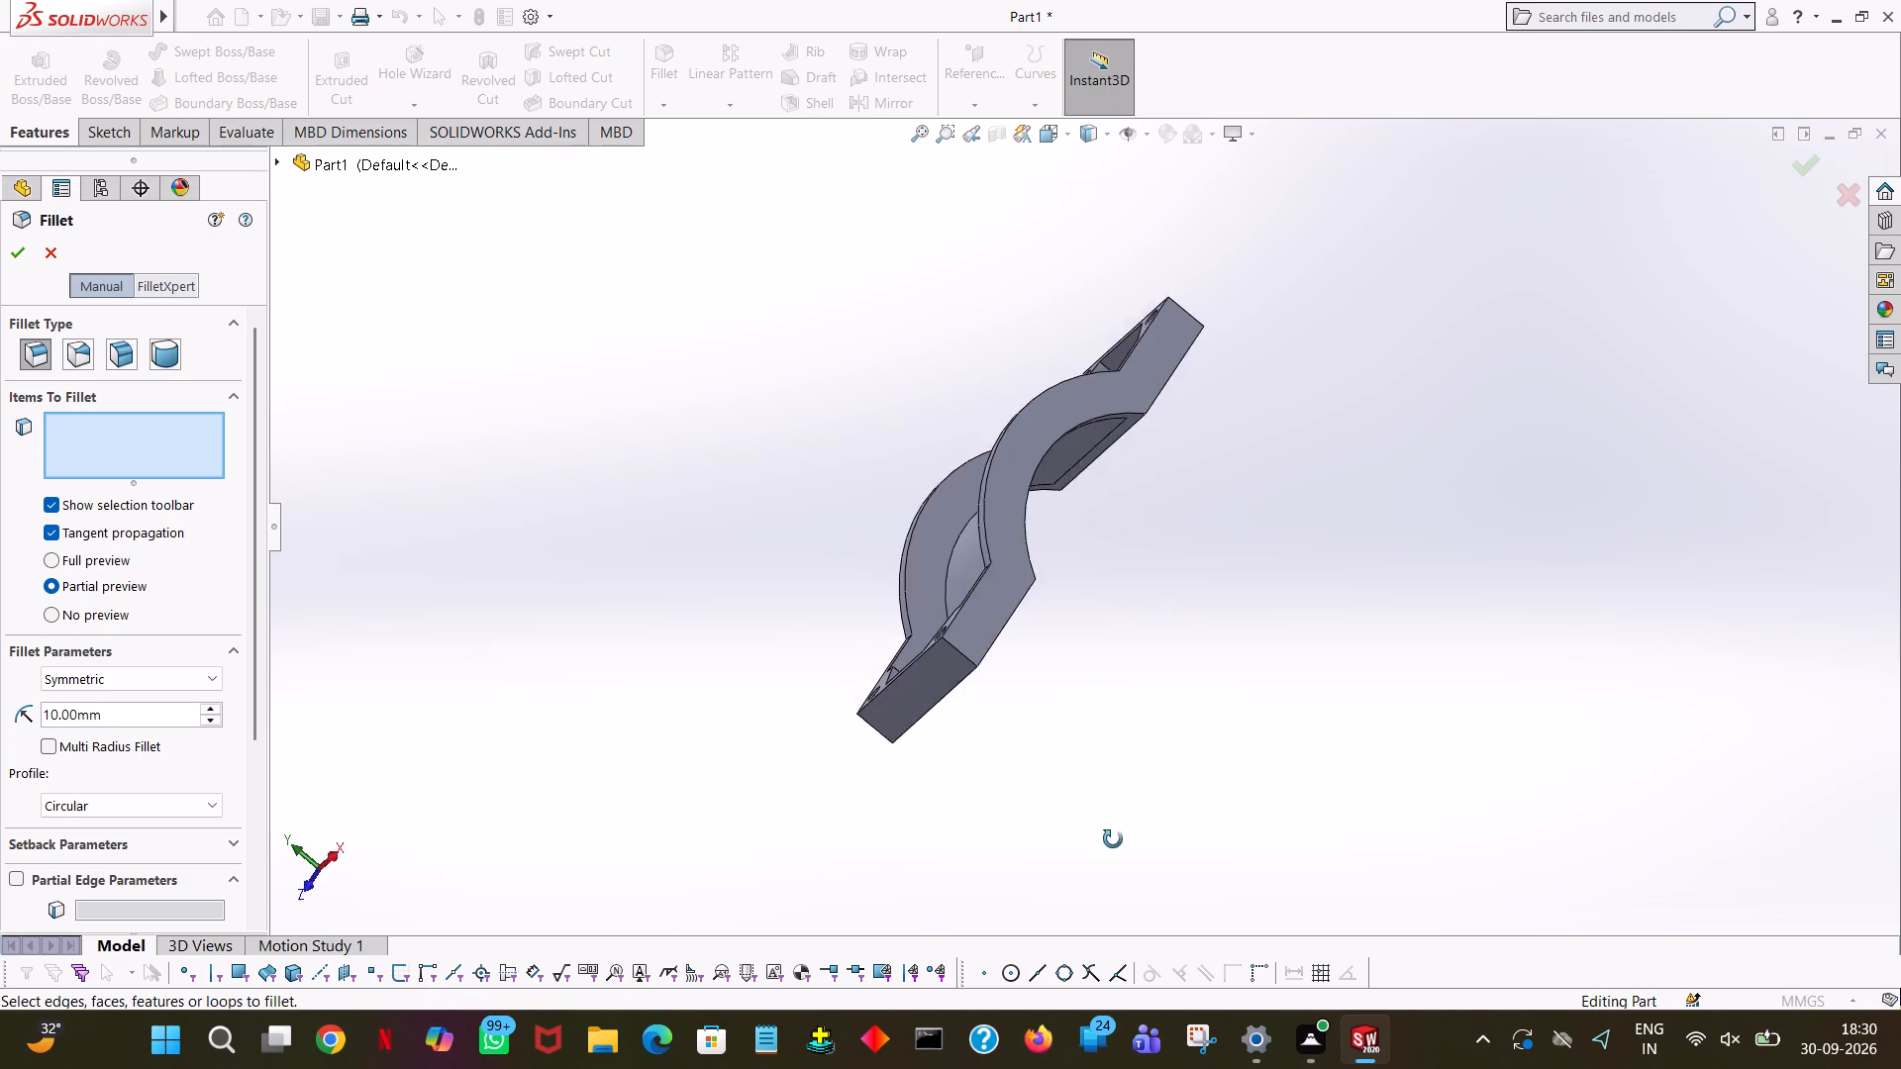
middle_click_drag(1113, 839, 1140, 921)
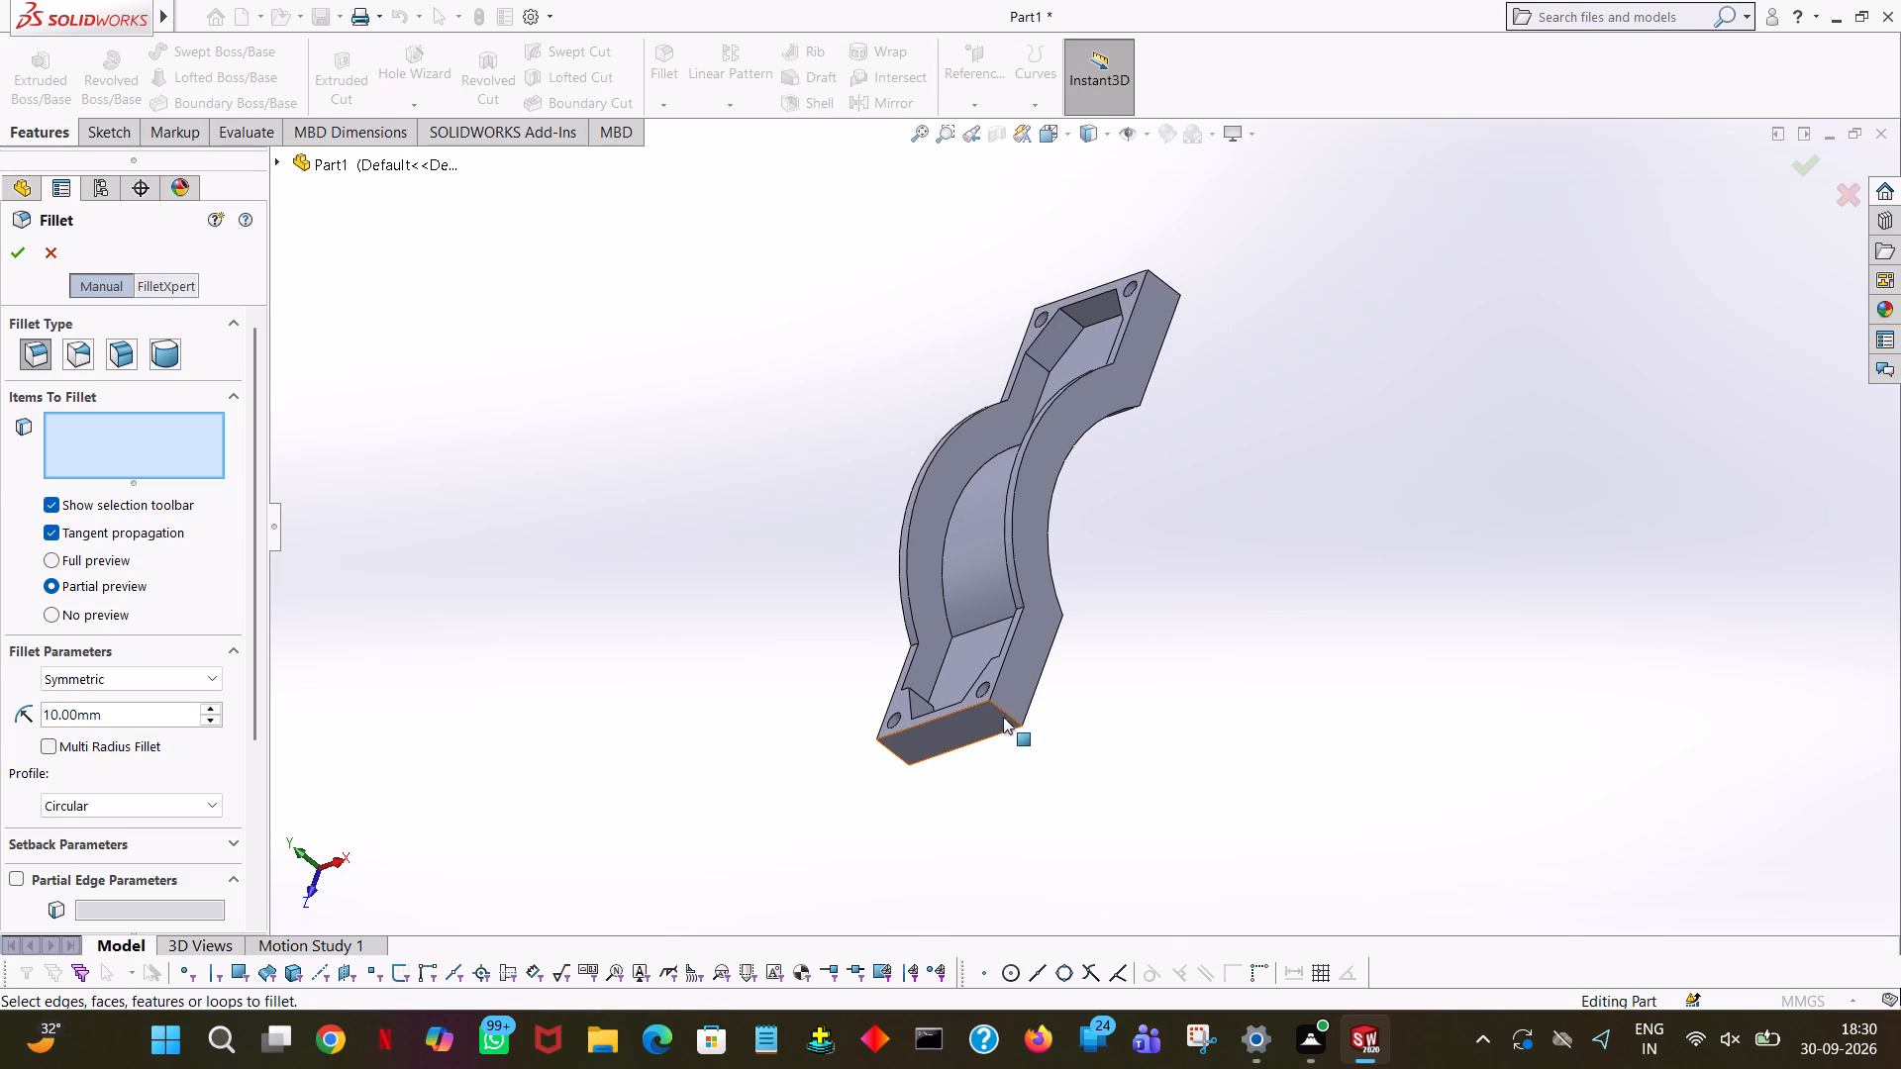
left_click(1003, 713)
middle_click_drag(1278, 792, 1370, 737)
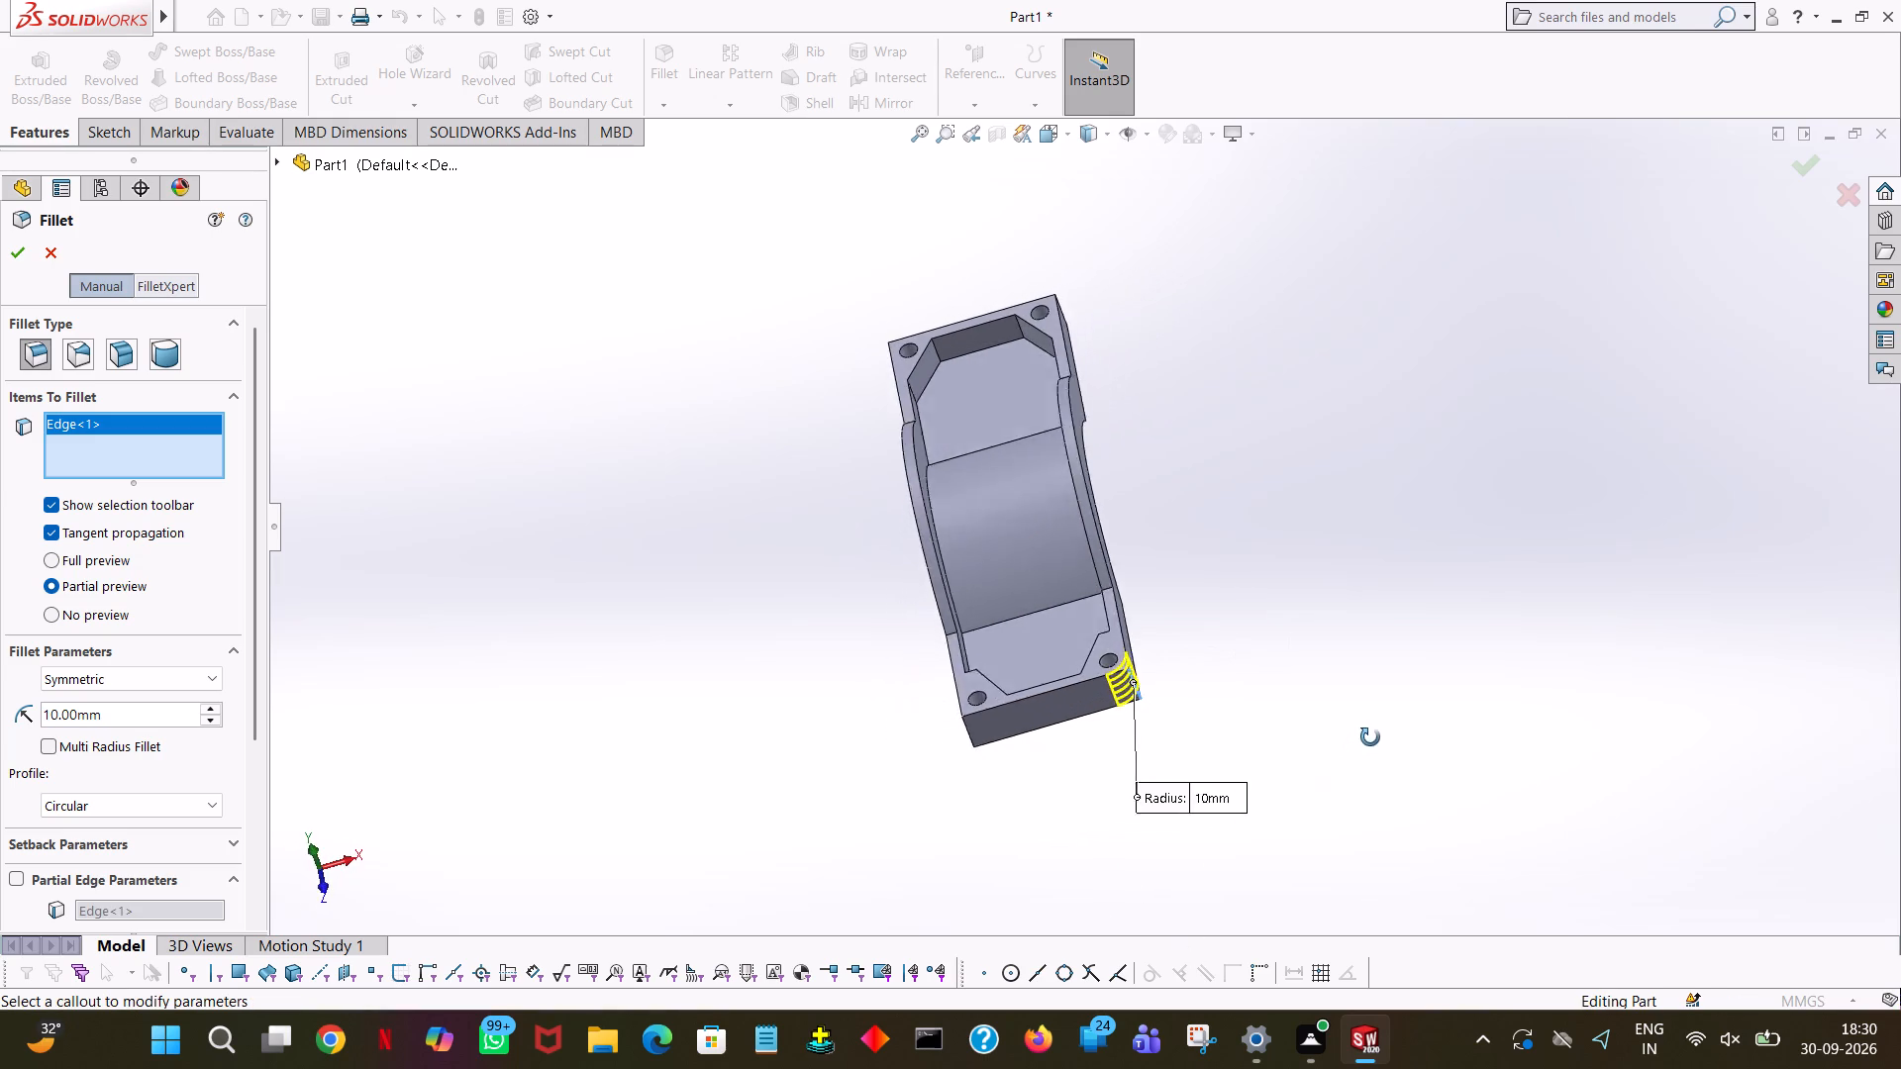
middle_click_drag(1370, 737, 1386, 712)
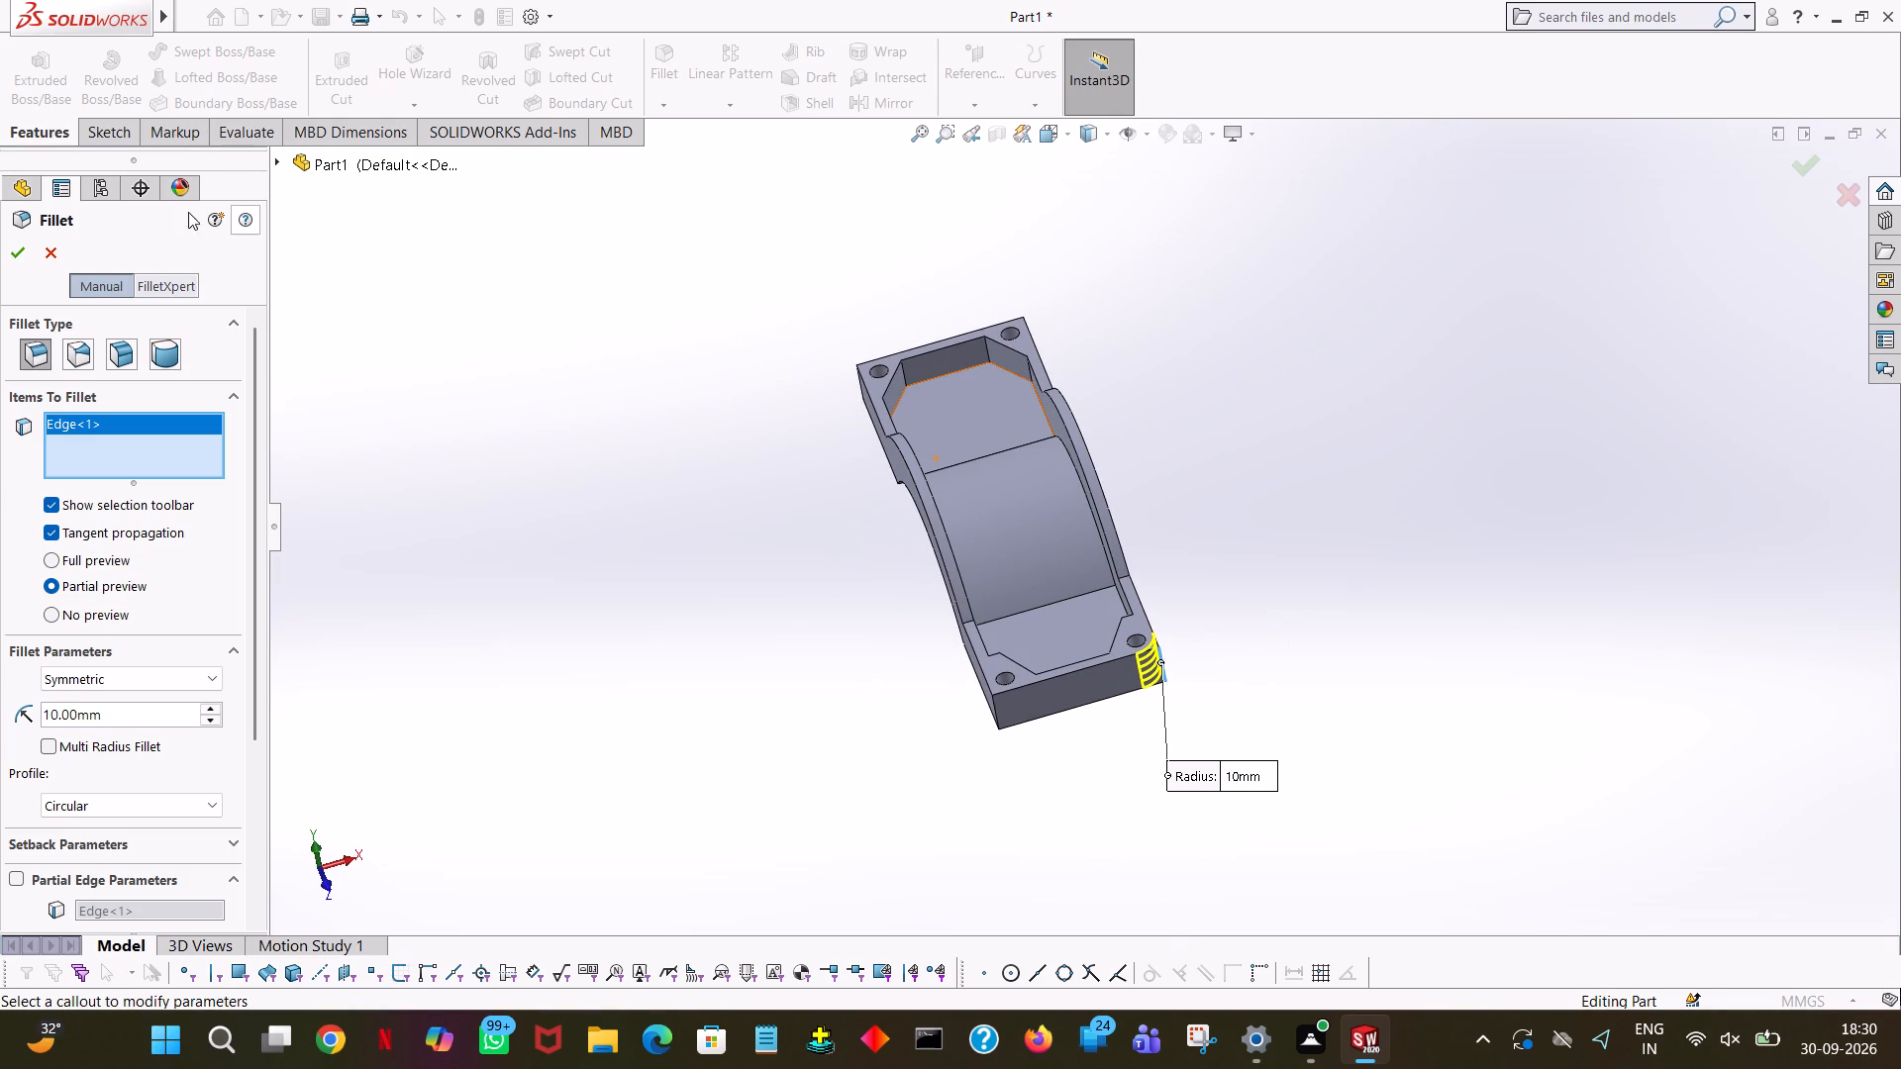
left_click(10, 253)
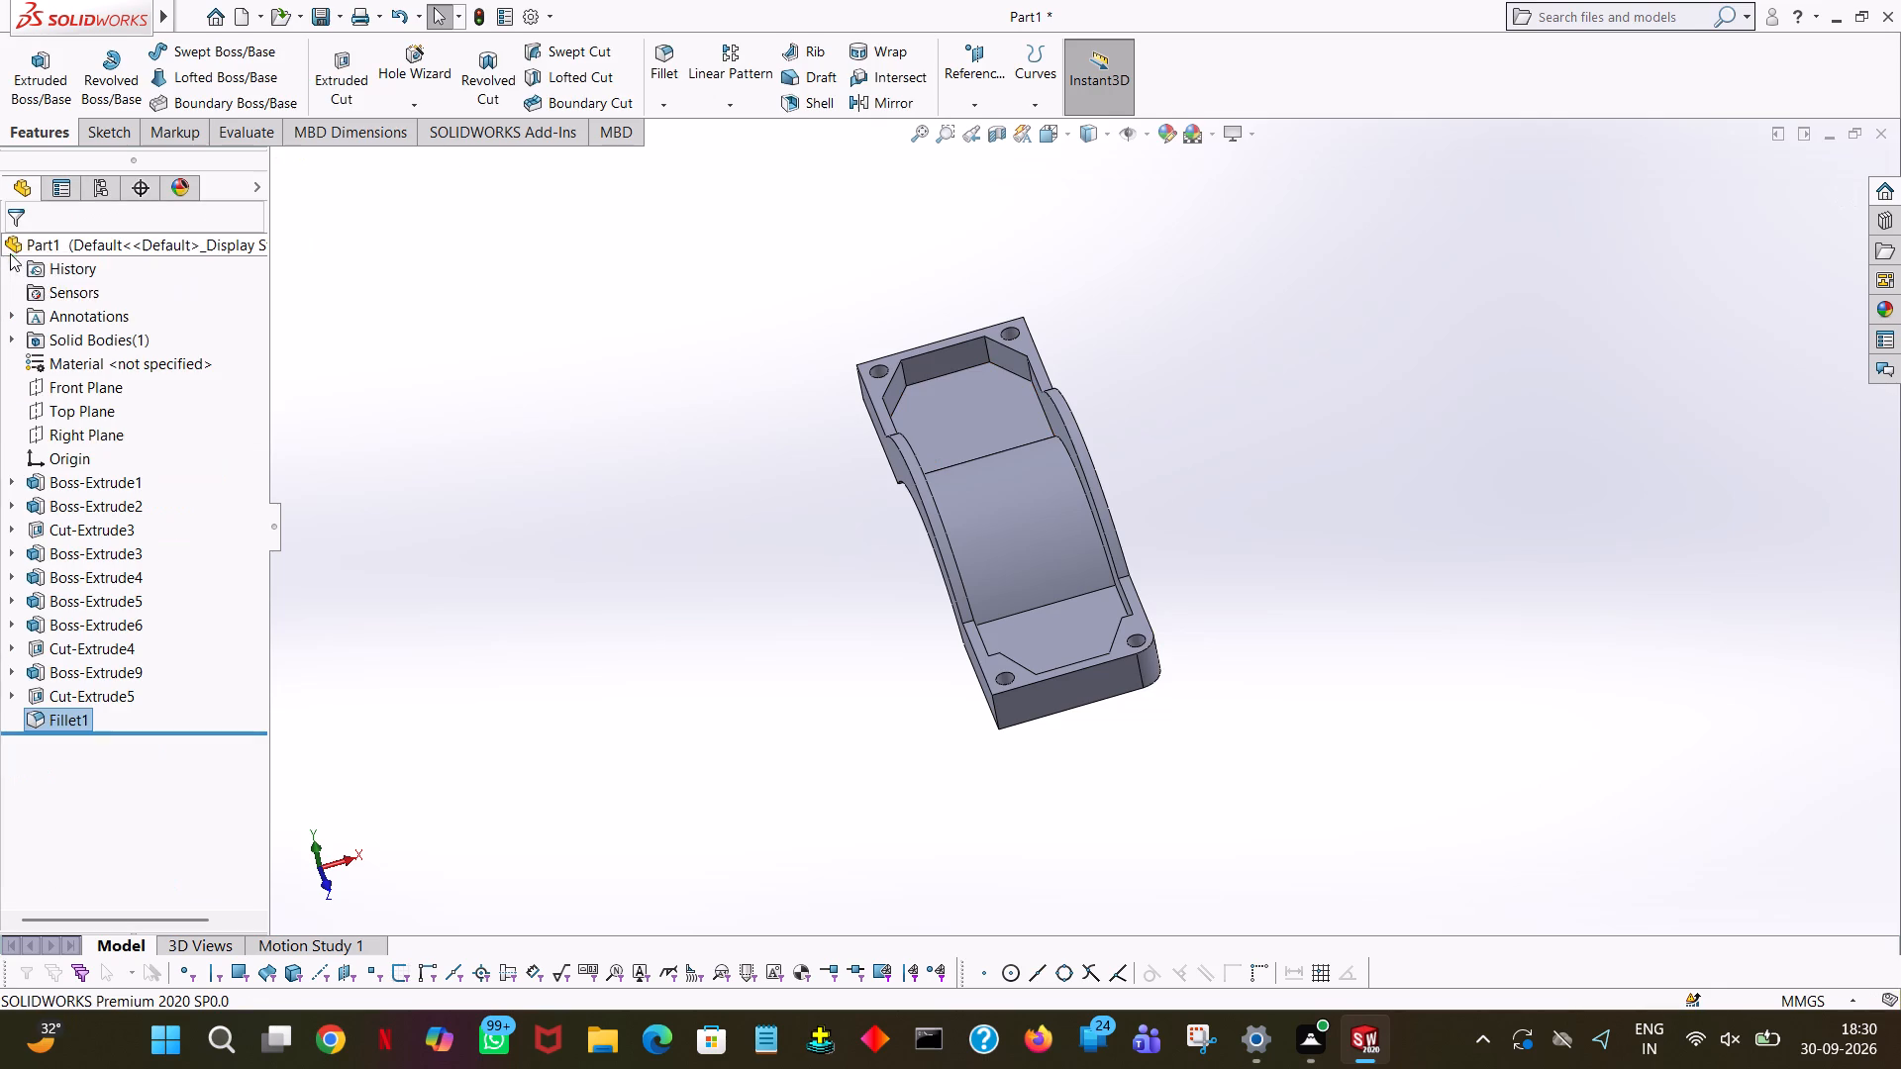
Fillet the lower flange's remaining sharp outer corner edge, beside the lower-left hole, with a 10 mm symmetric radius.
left_click(675, 64)
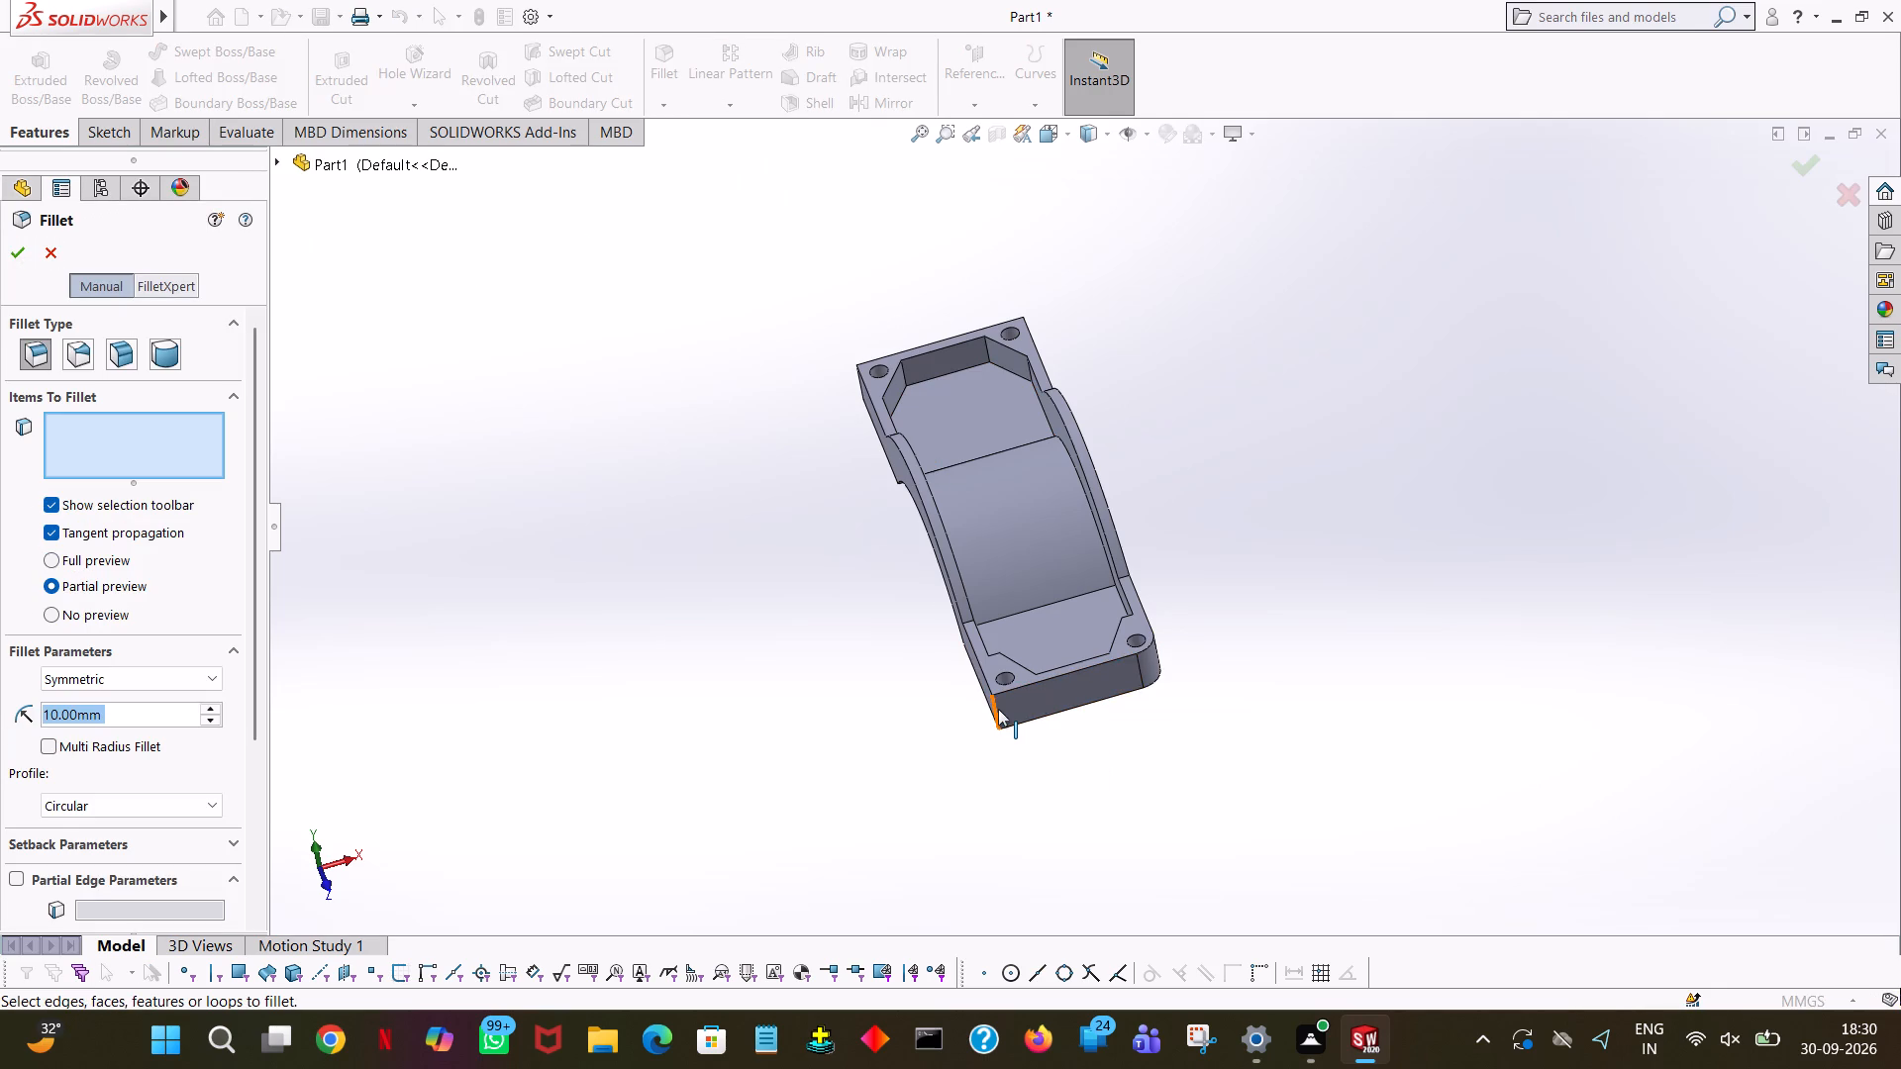
left_click(998, 709)
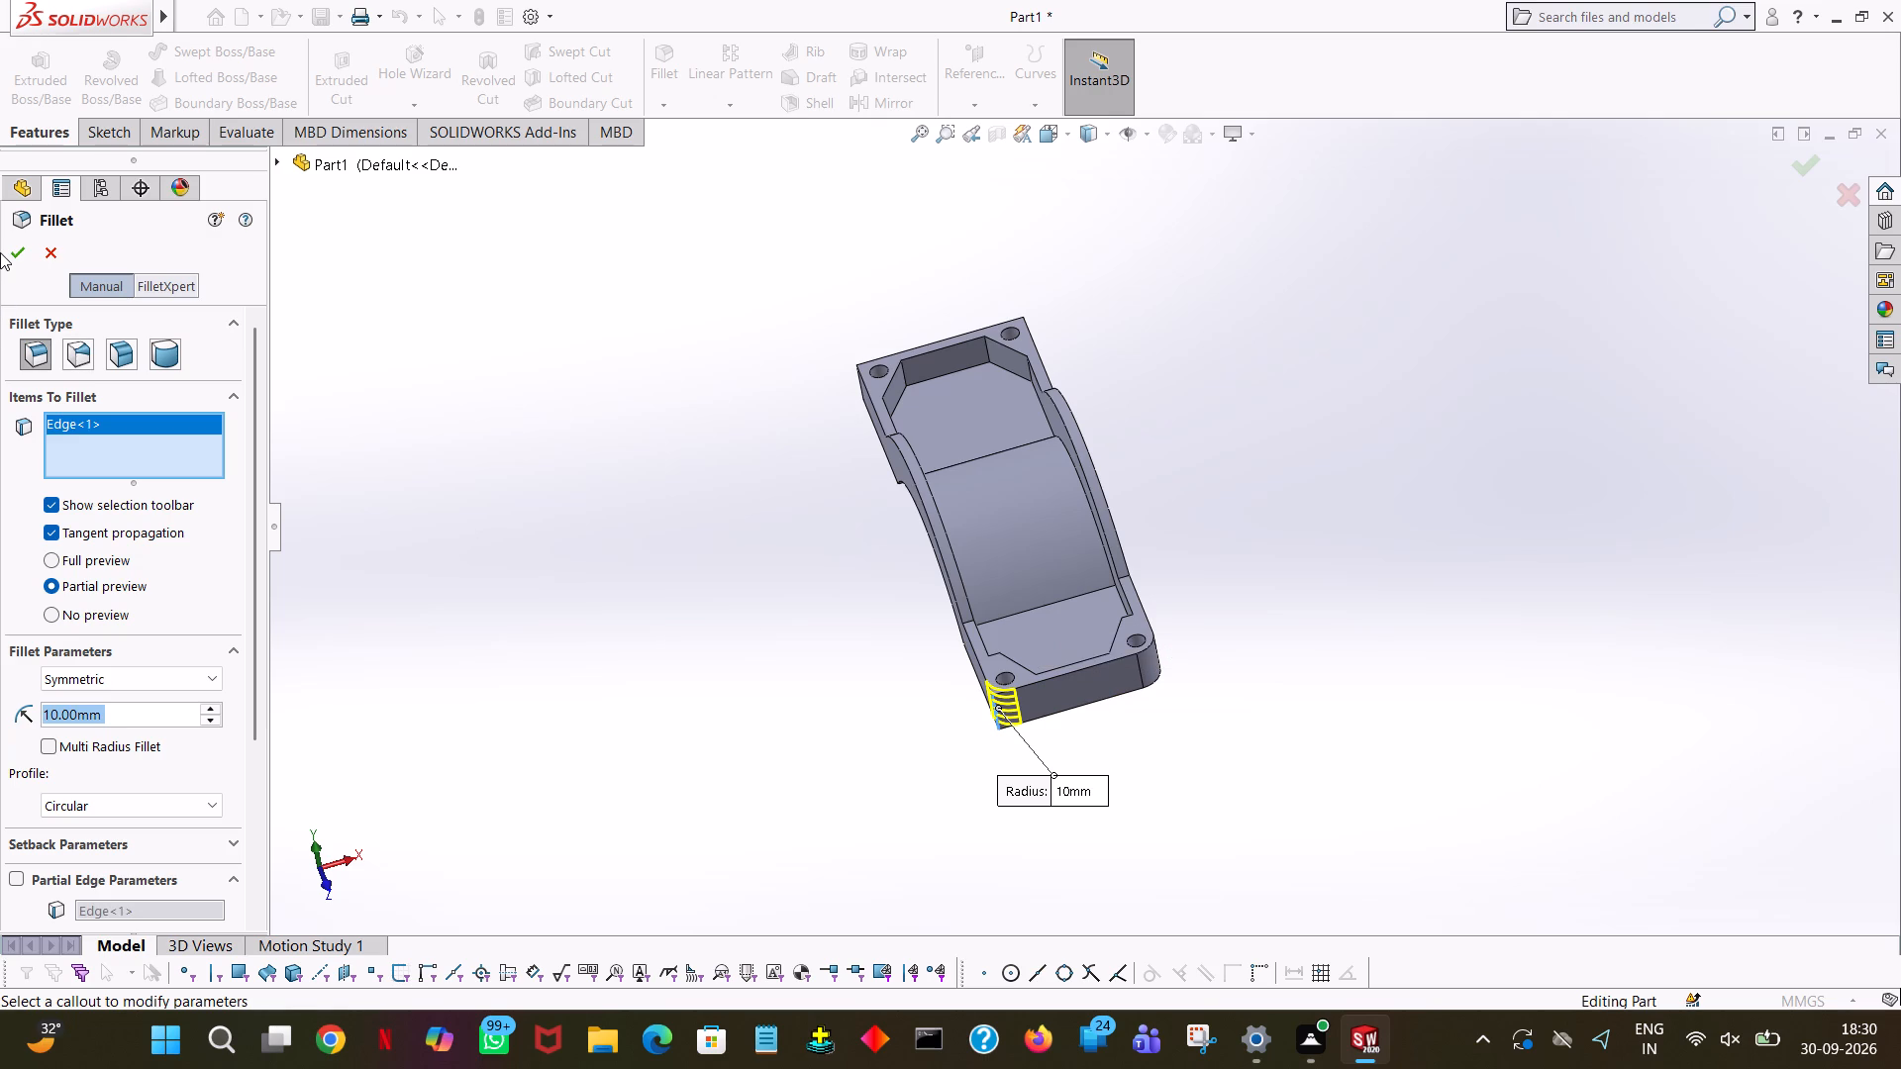
left_click(12, 251)
left_click(526, 294)
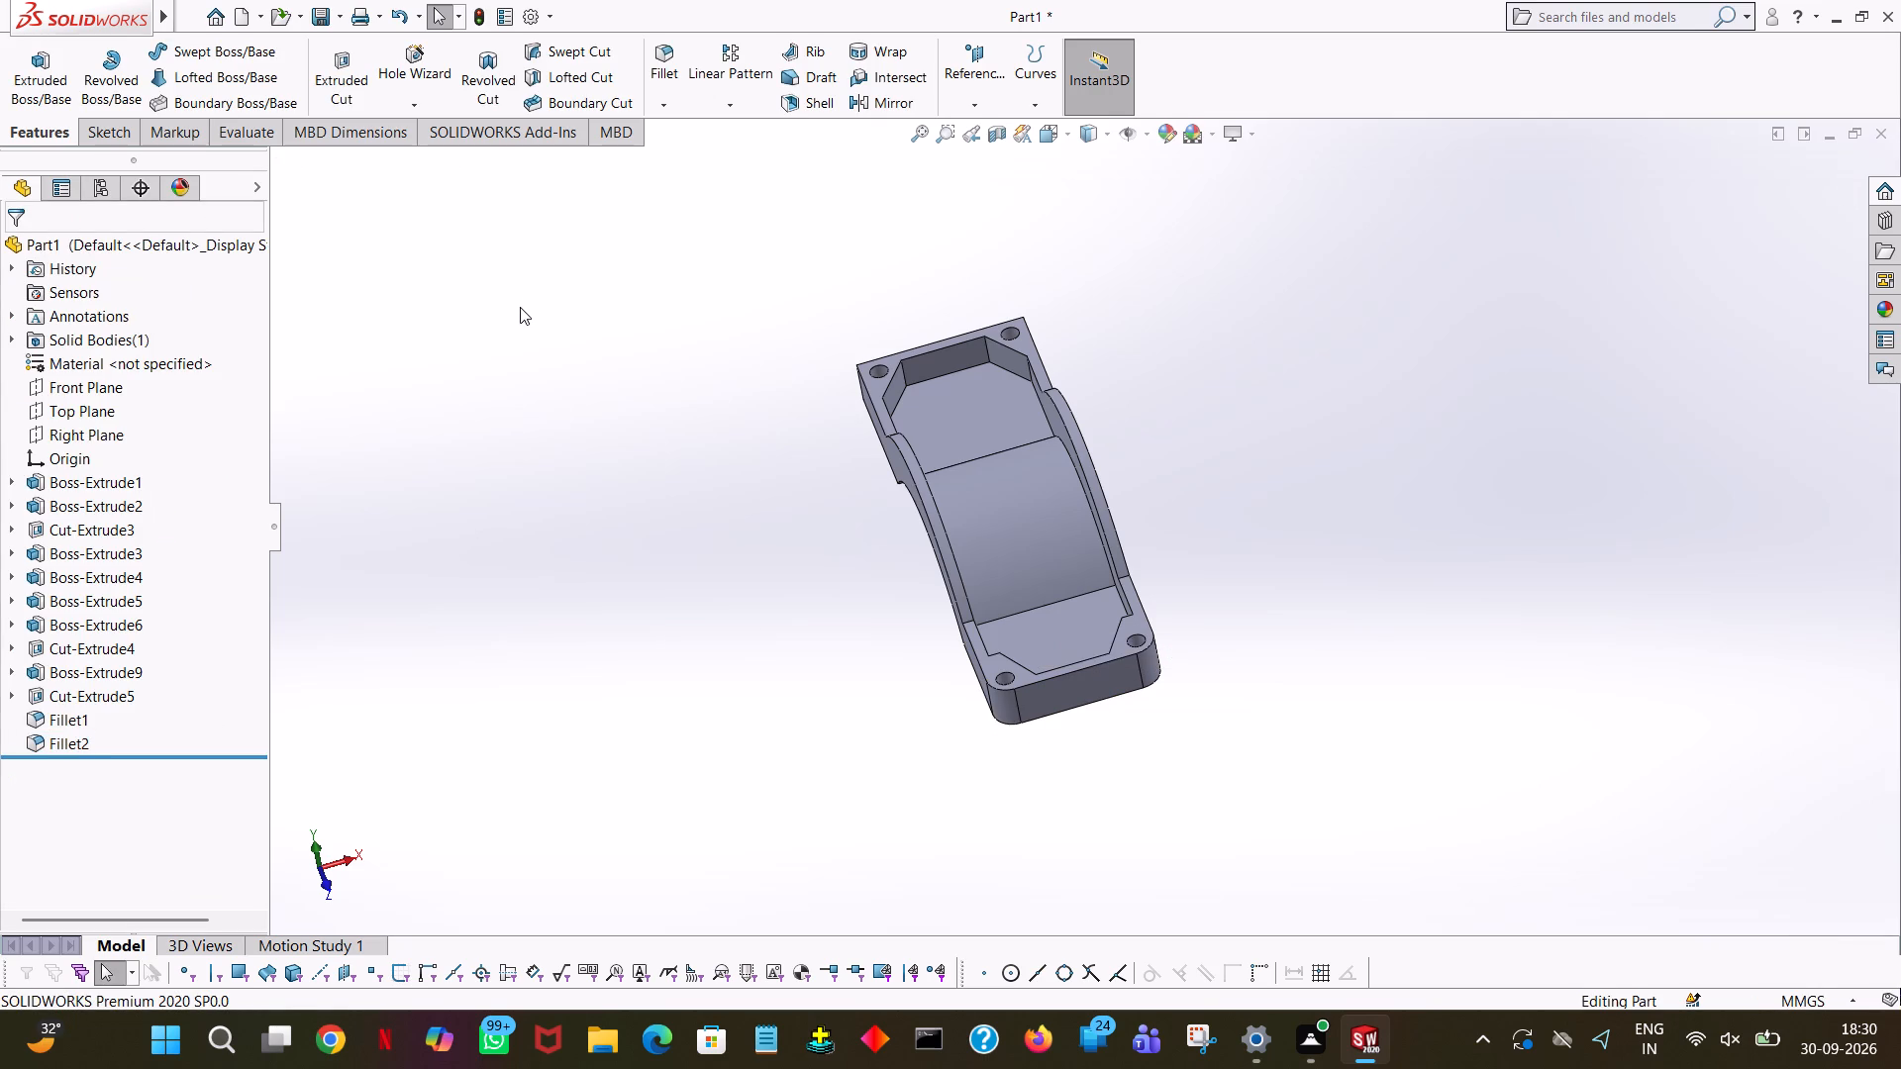
Fillet one outer corner edge of the opposite, still square flange with a 10 mm symmetric radius.
middle_click(520, 309)
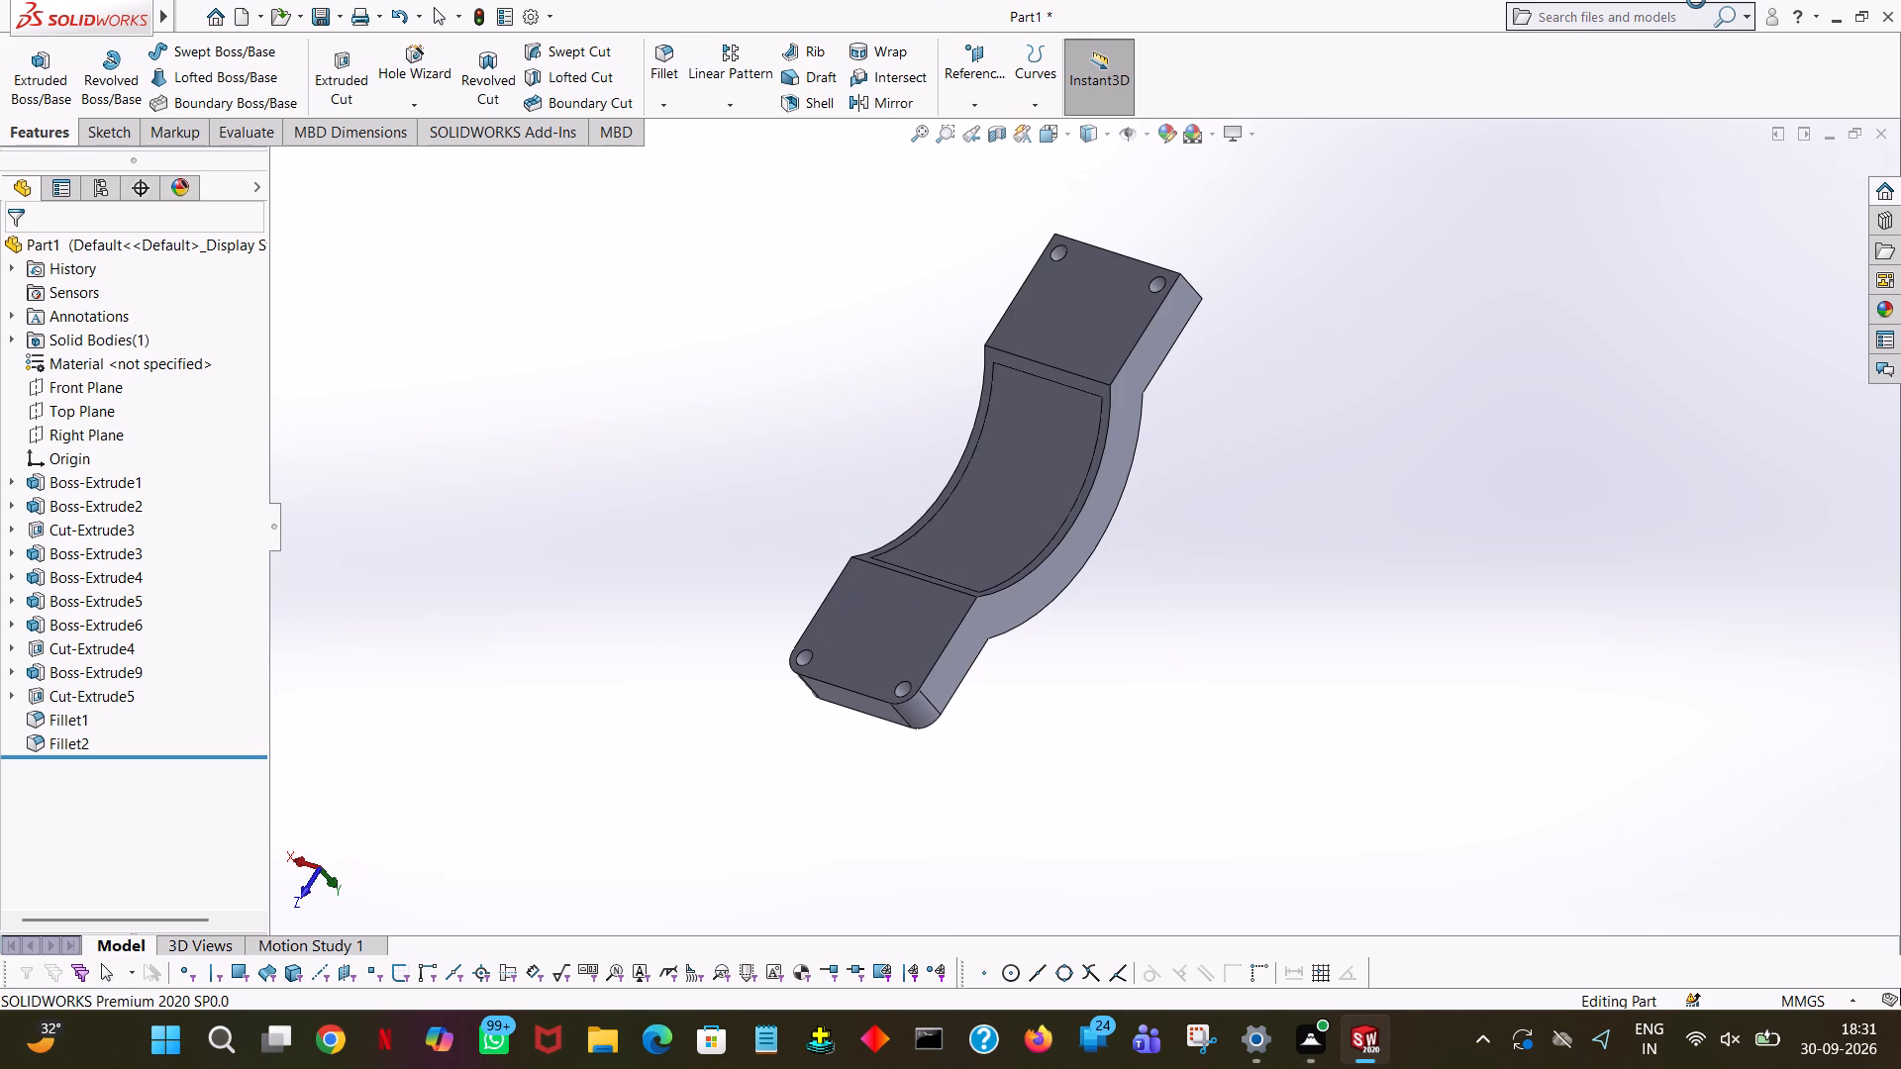
scroll(1696, 0, "right", 19)
scroll(1696, 0, "left", 9)
scroll(1632, 27, "down", 3, "ctrl")
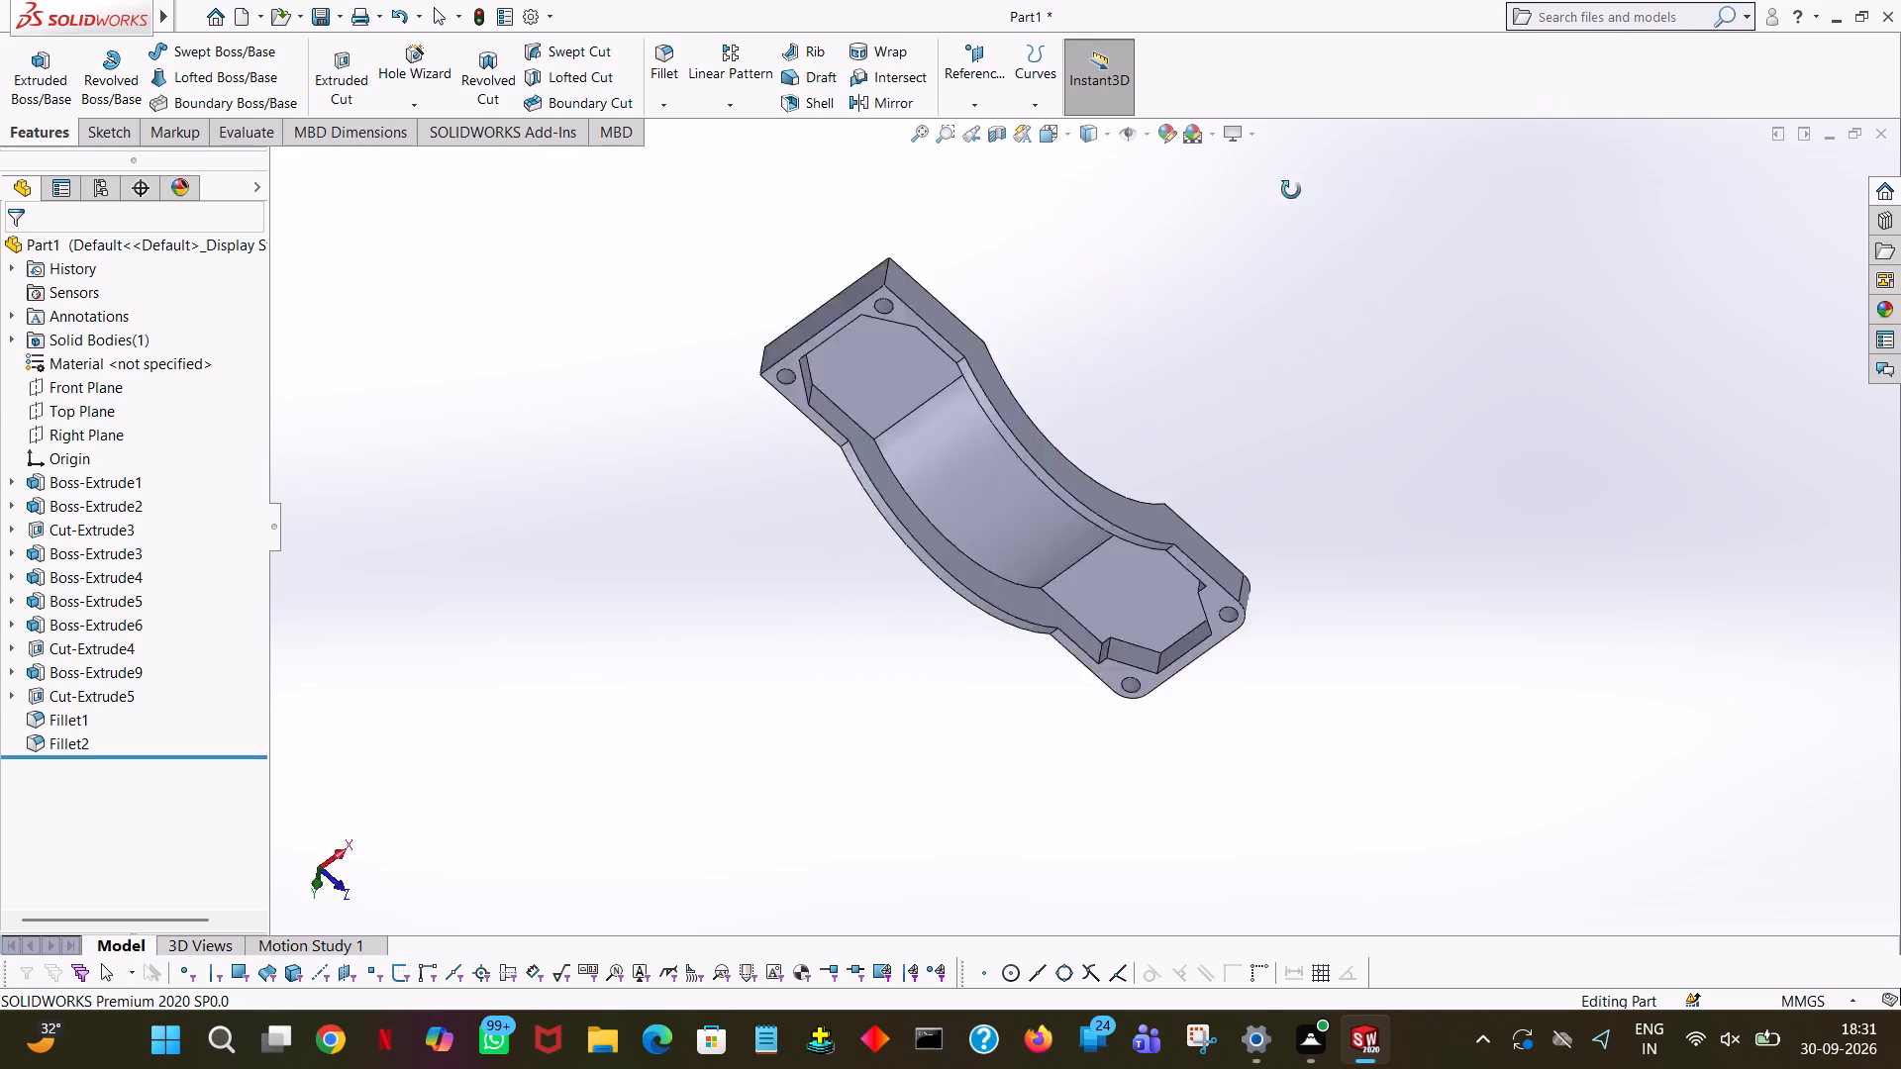
left_click(1187, 282)
double_click(1283, 345)
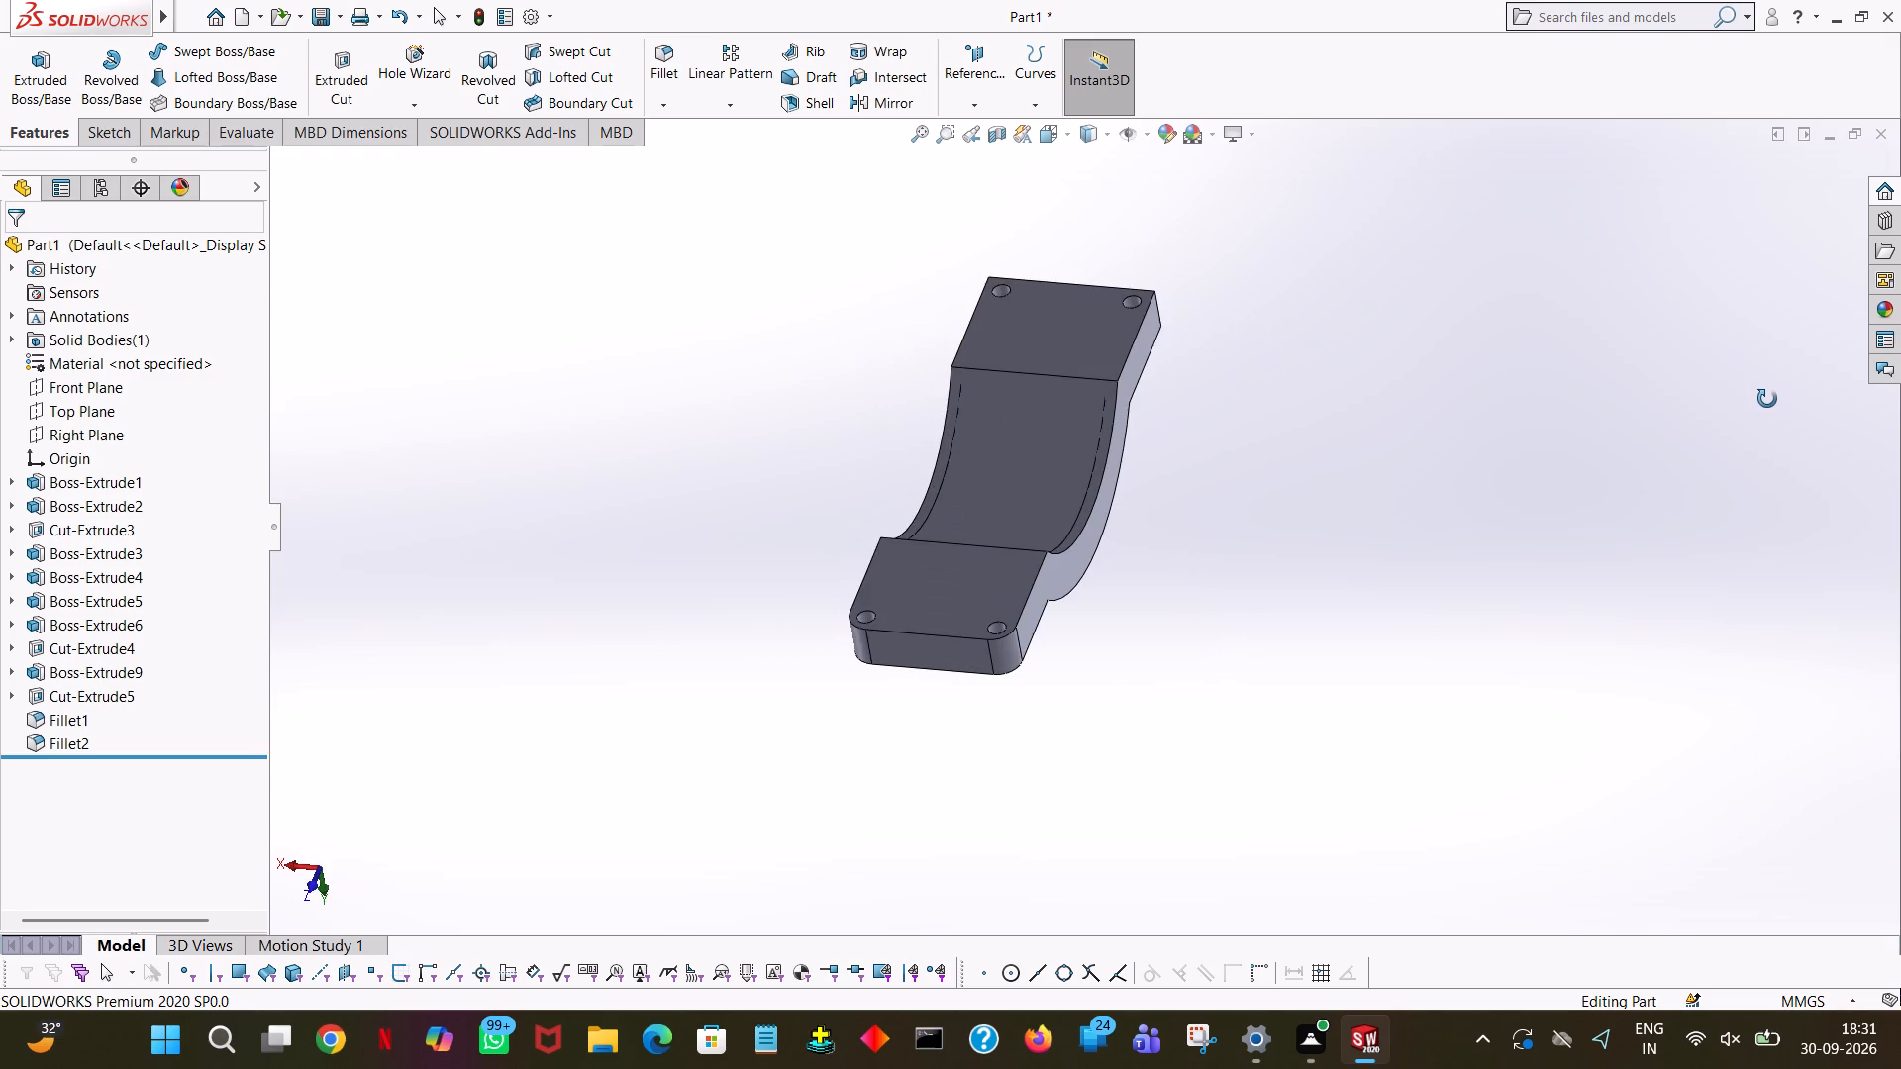
middle_click(1762, 400)
middle_click_drag(1428, 497, 1226, 94)
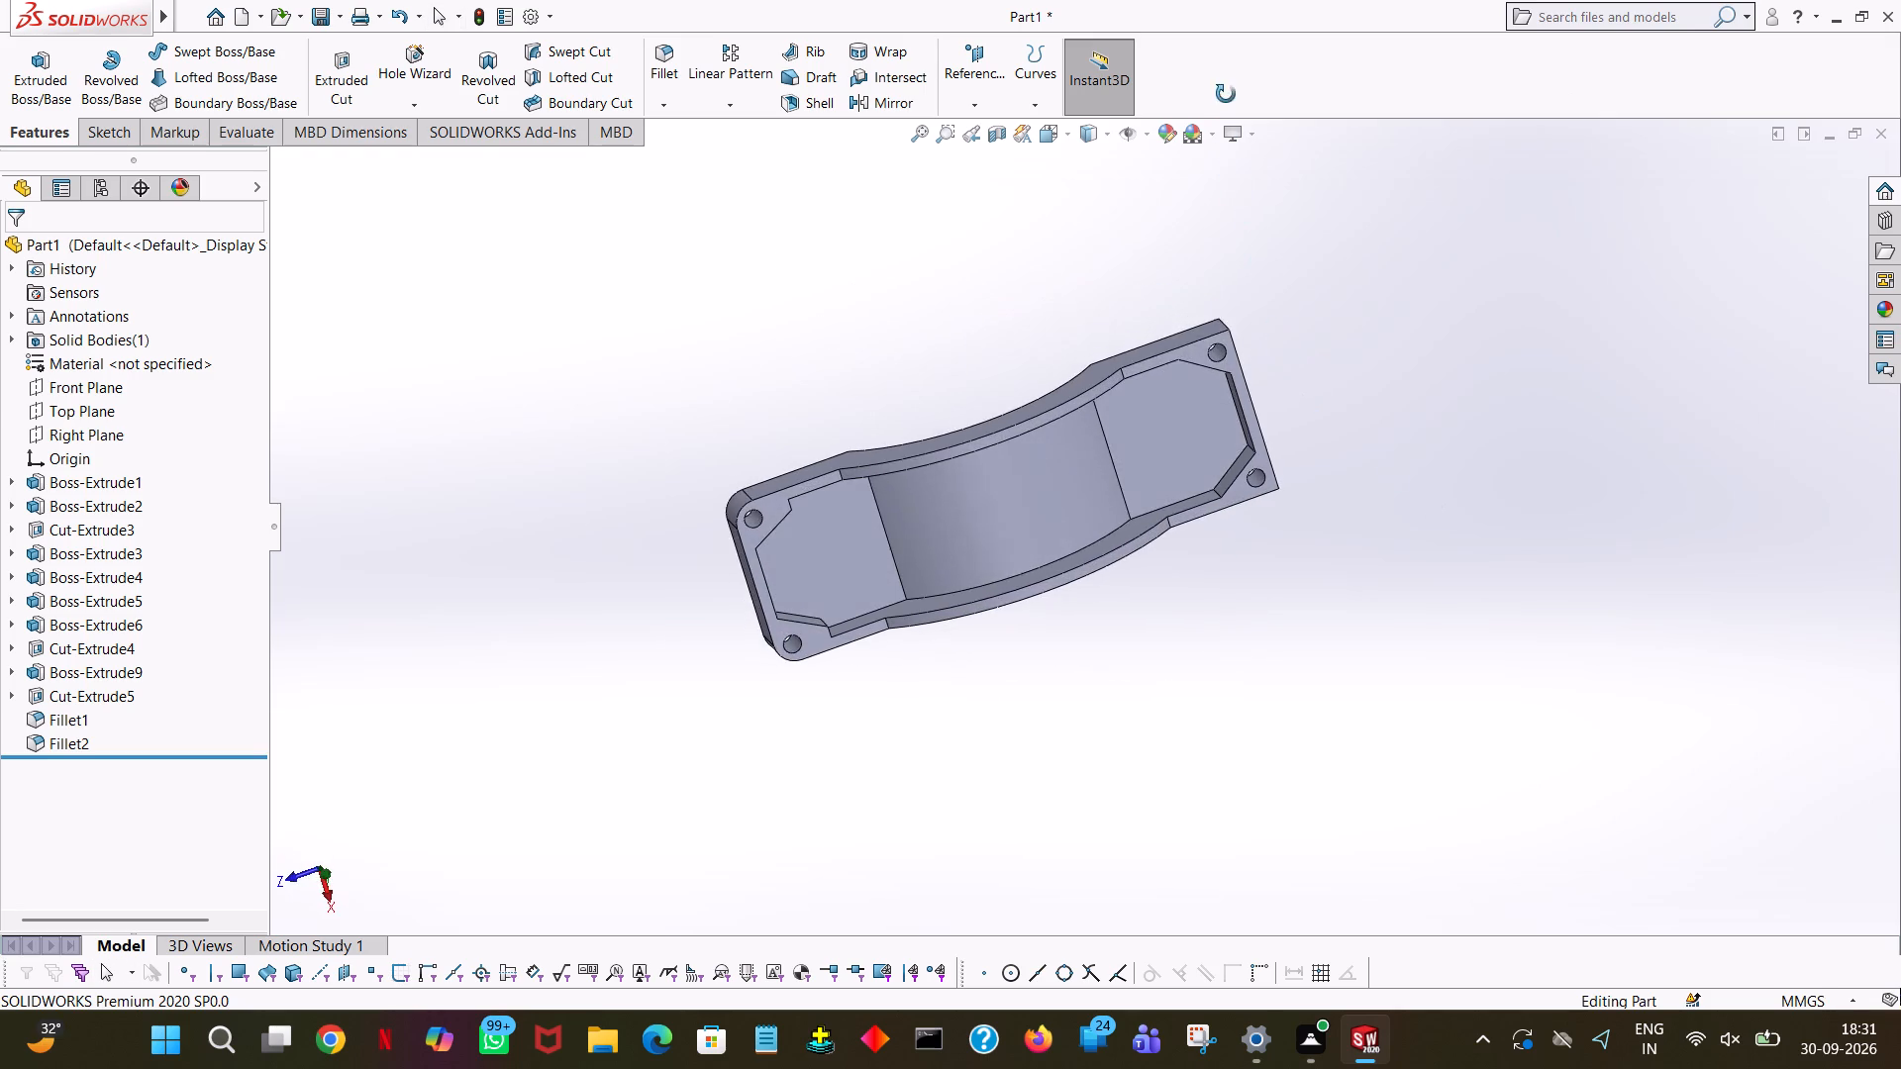
middle_click_drag(1226, 94, 1227, 91)
middle_click_drag(1212, 801, 1201, 724)
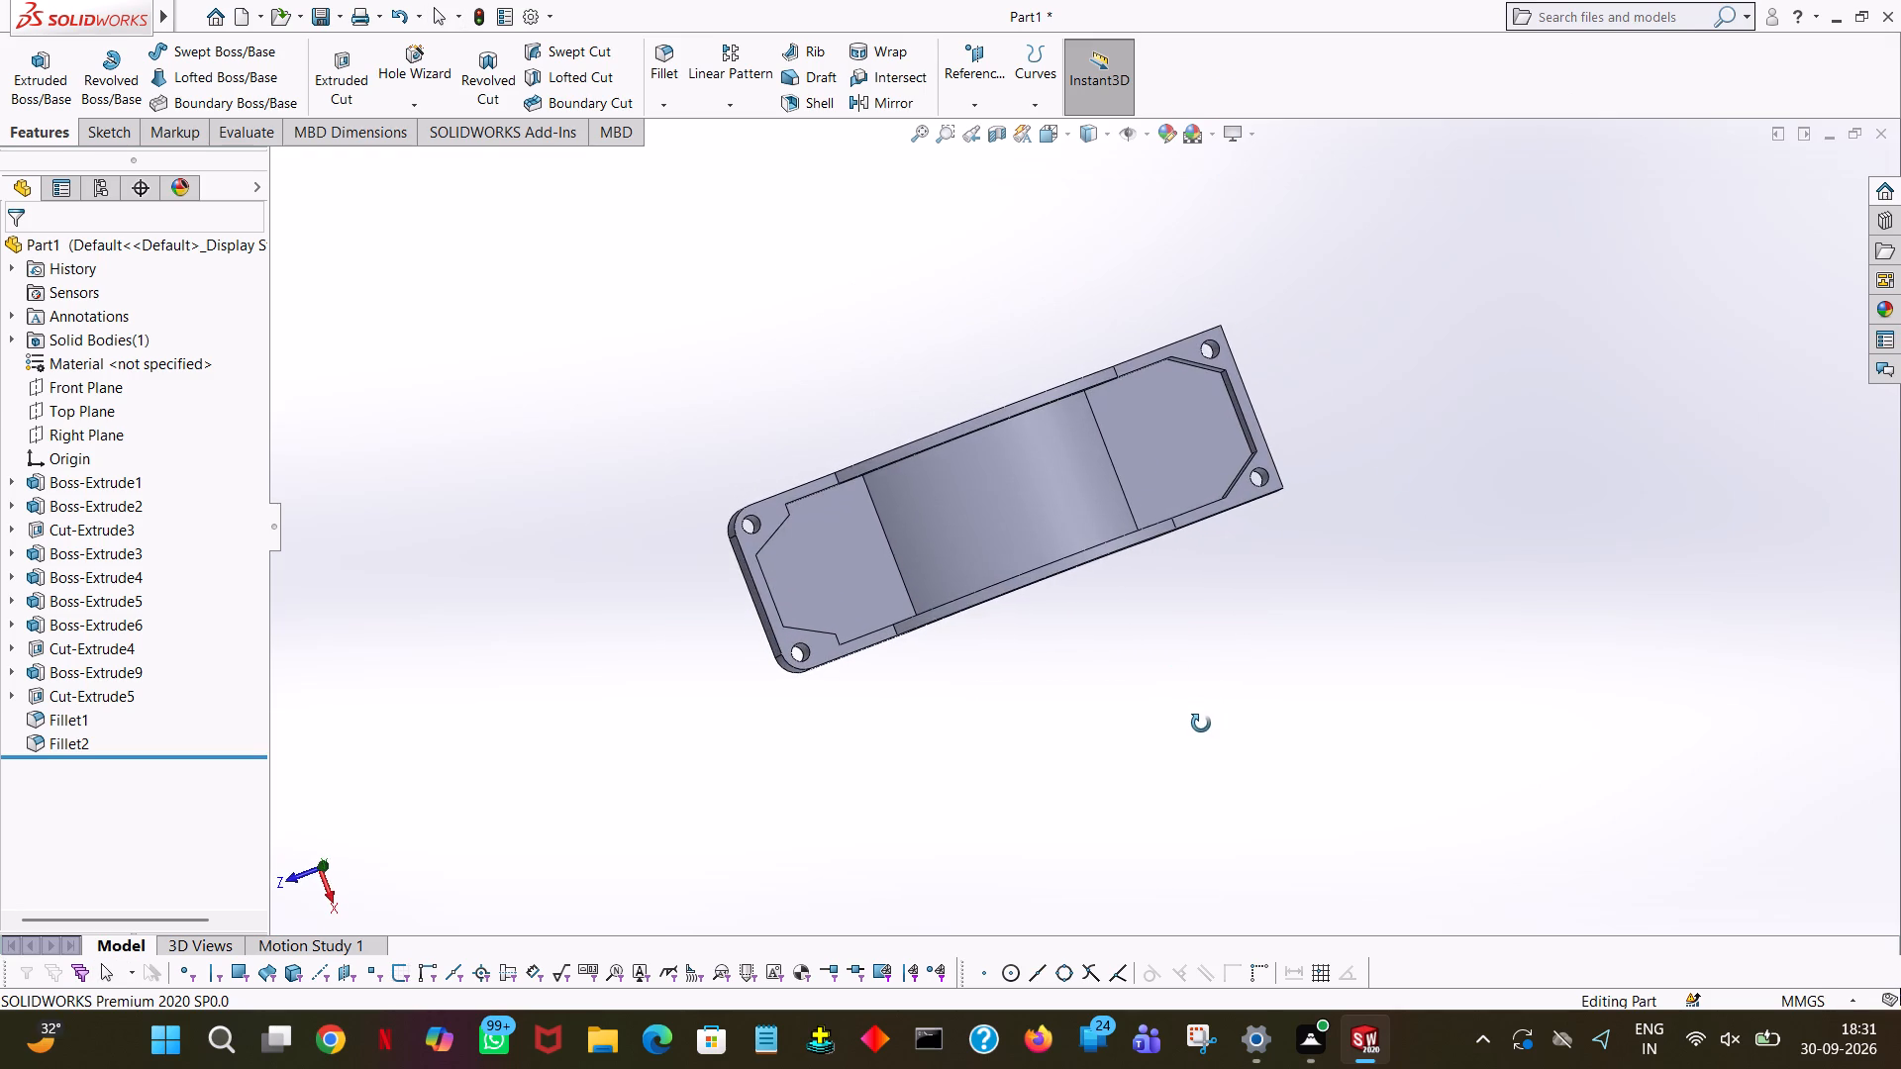
middle_click_drag(1201, 724, 1091, 870)
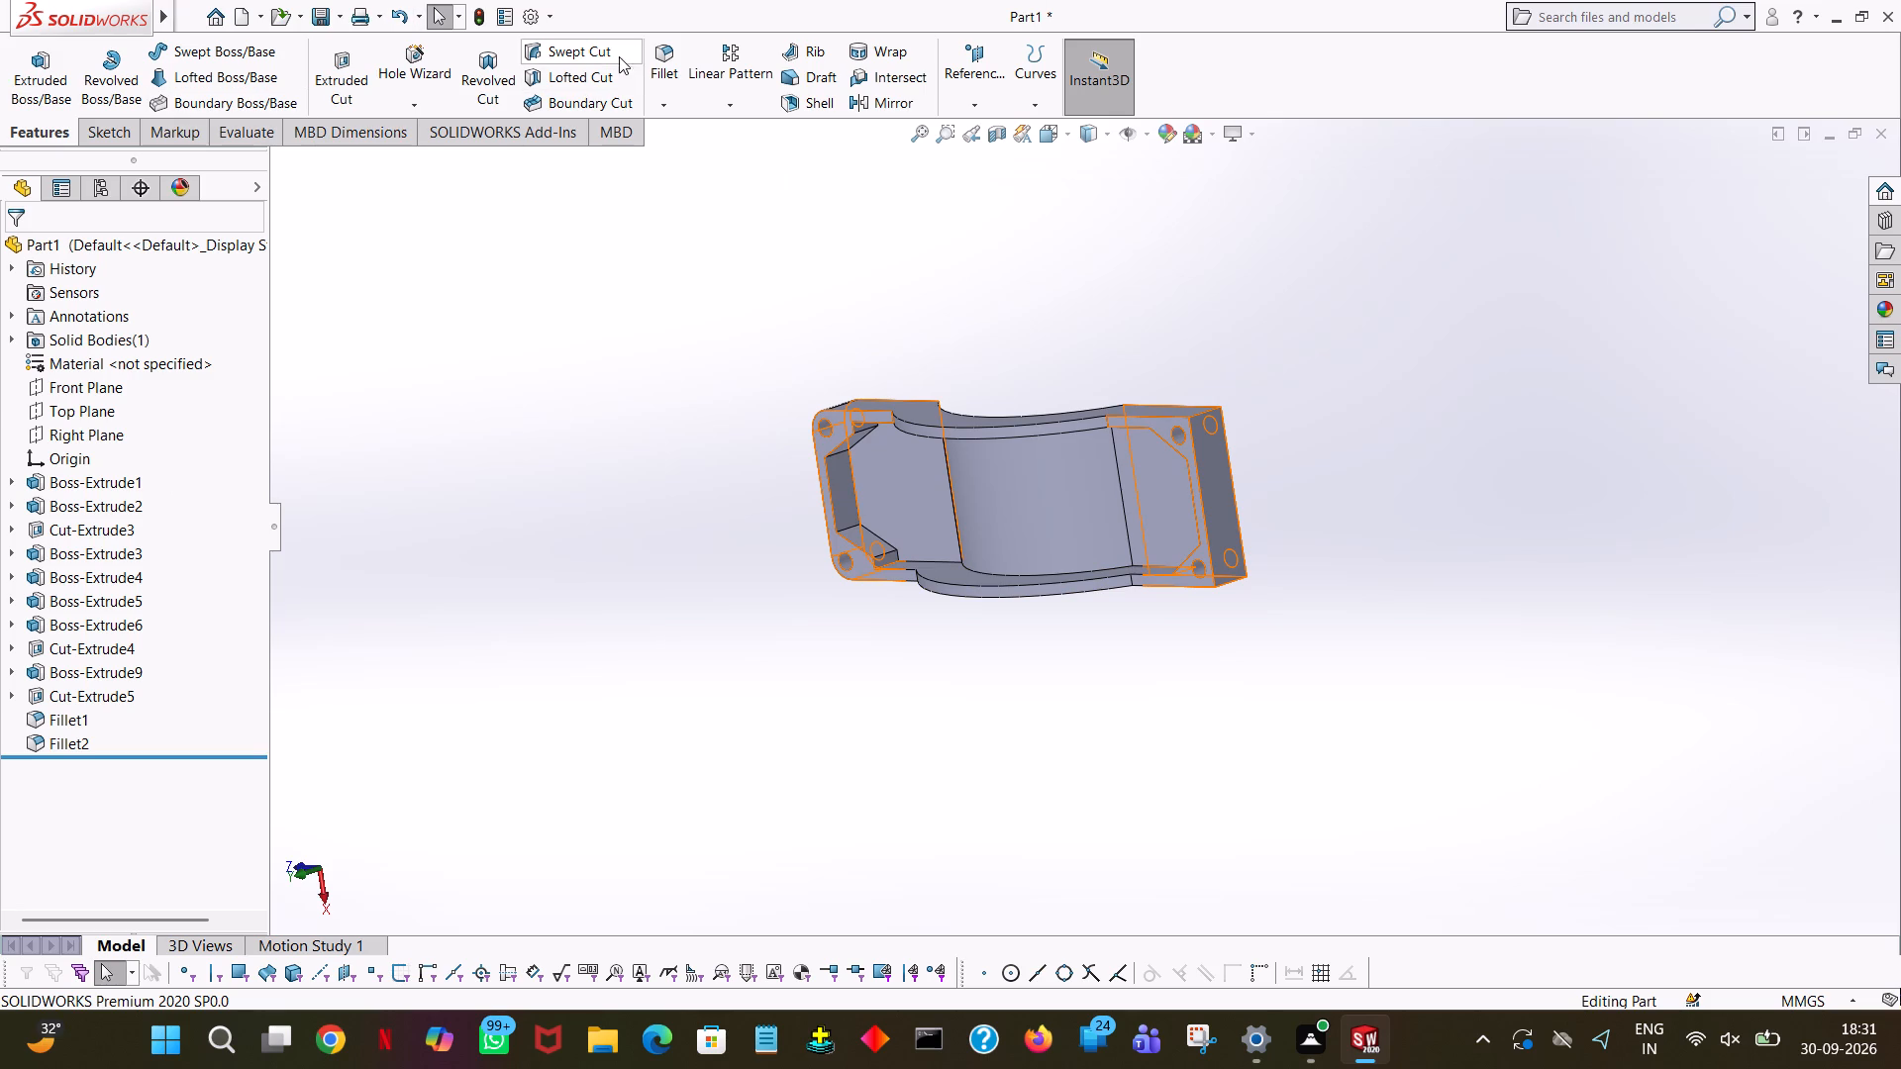
left_click(680, 65)
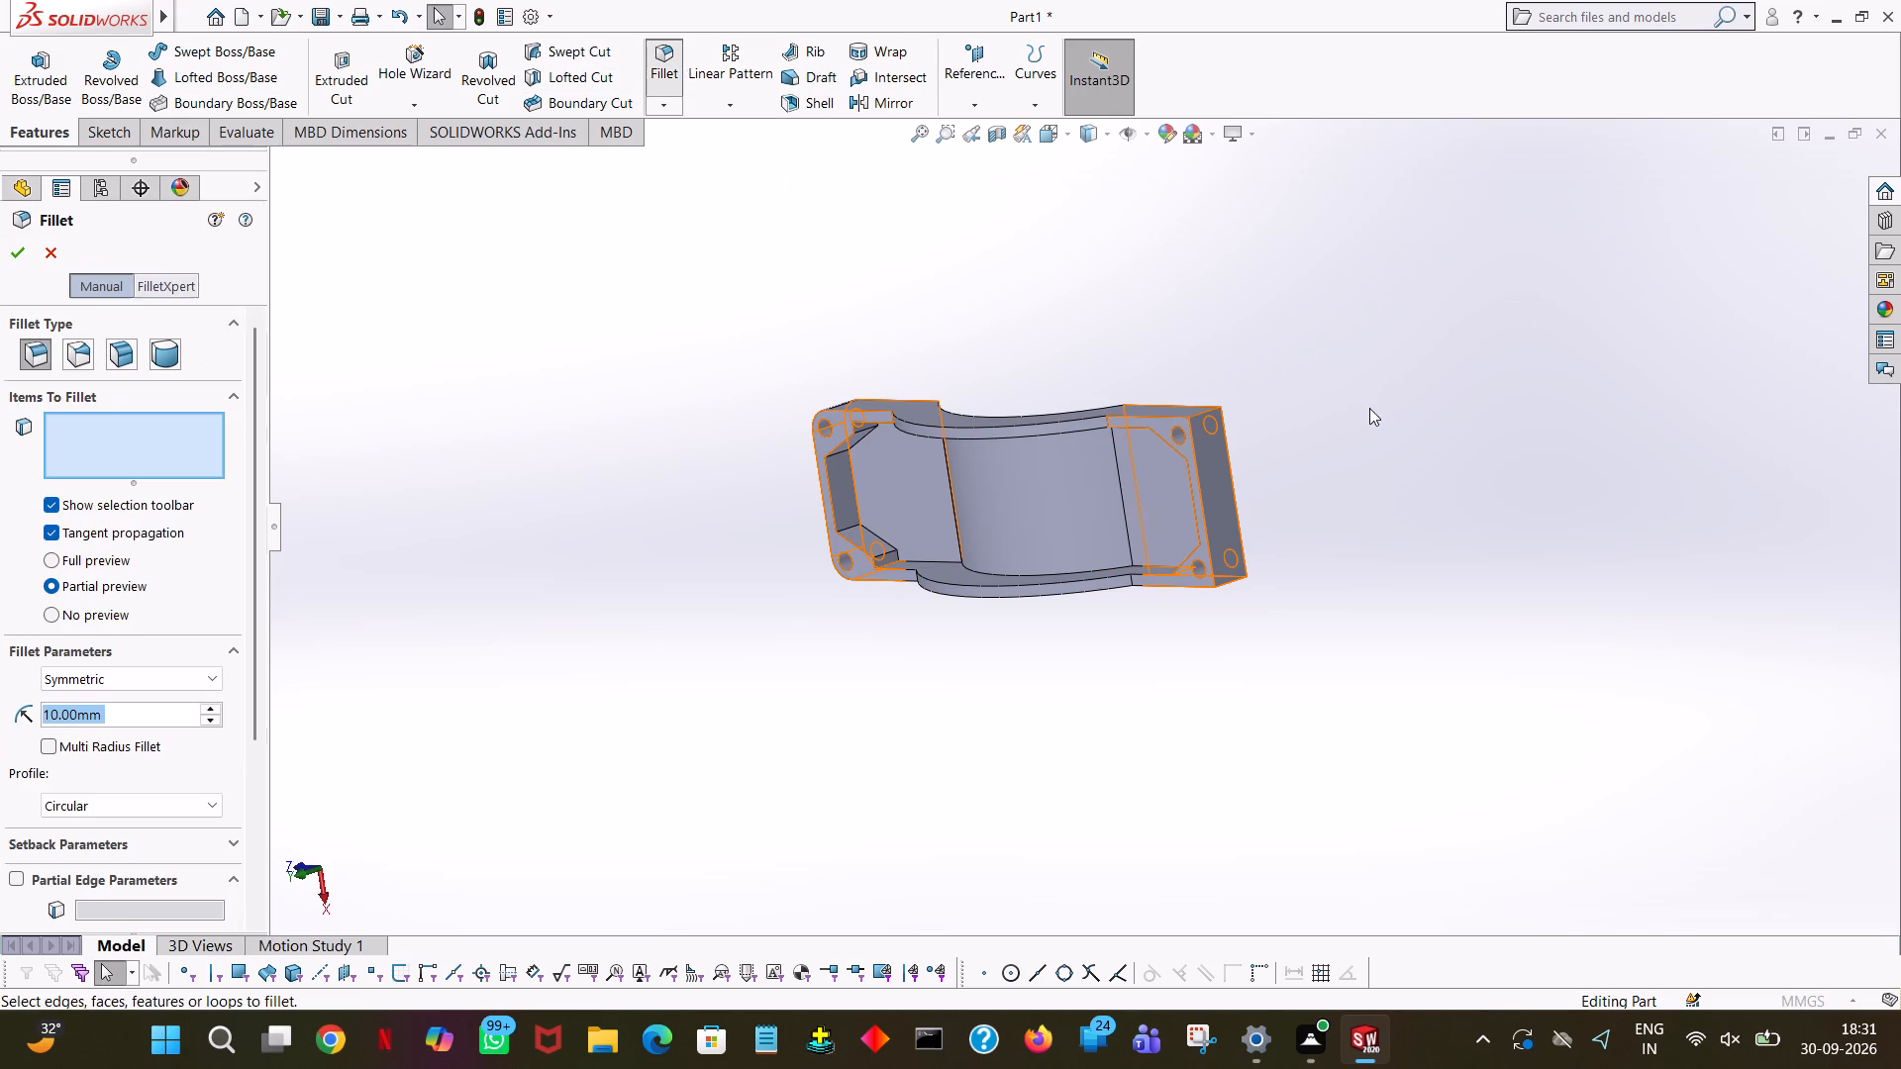
left_click(1209, 412)
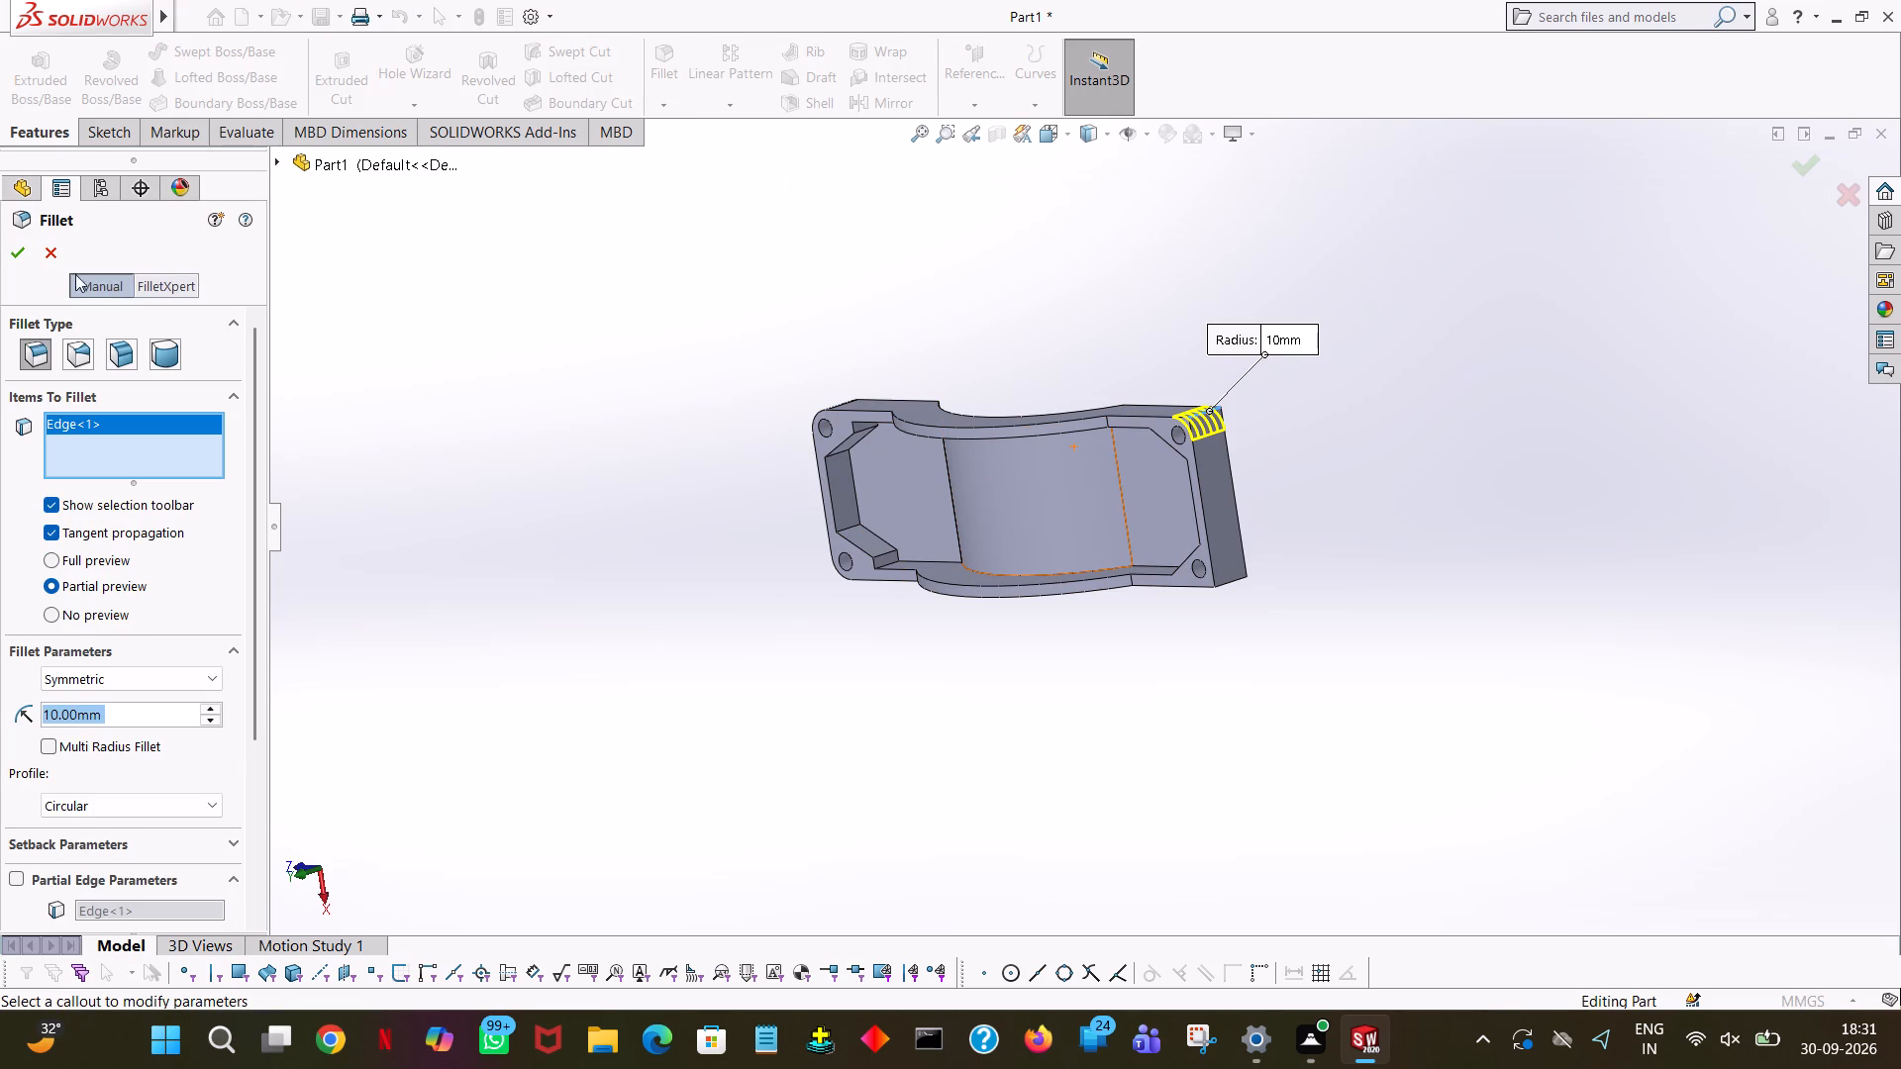
left_click(5, 250)
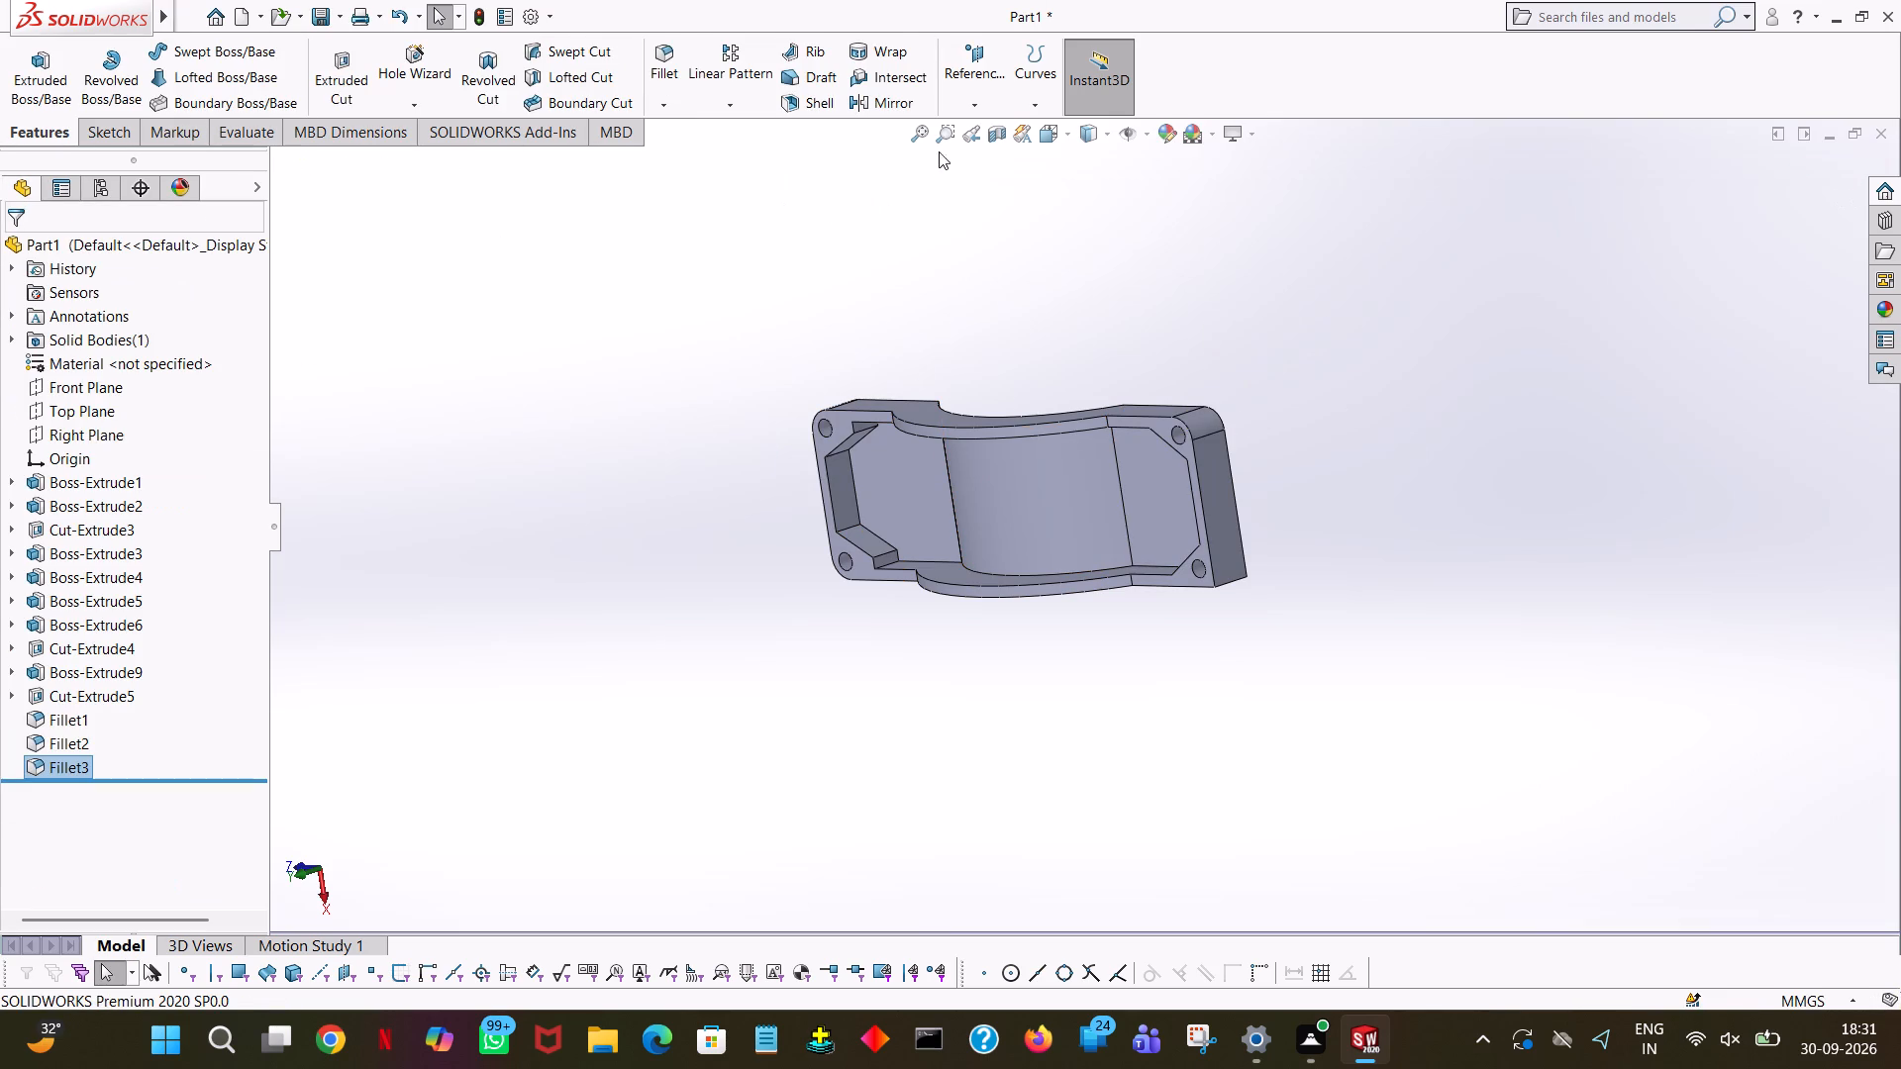
Fillet the last sharp outer corner edge of that same flange with a 10 mm symmetric radius.
left_click(668, 60)
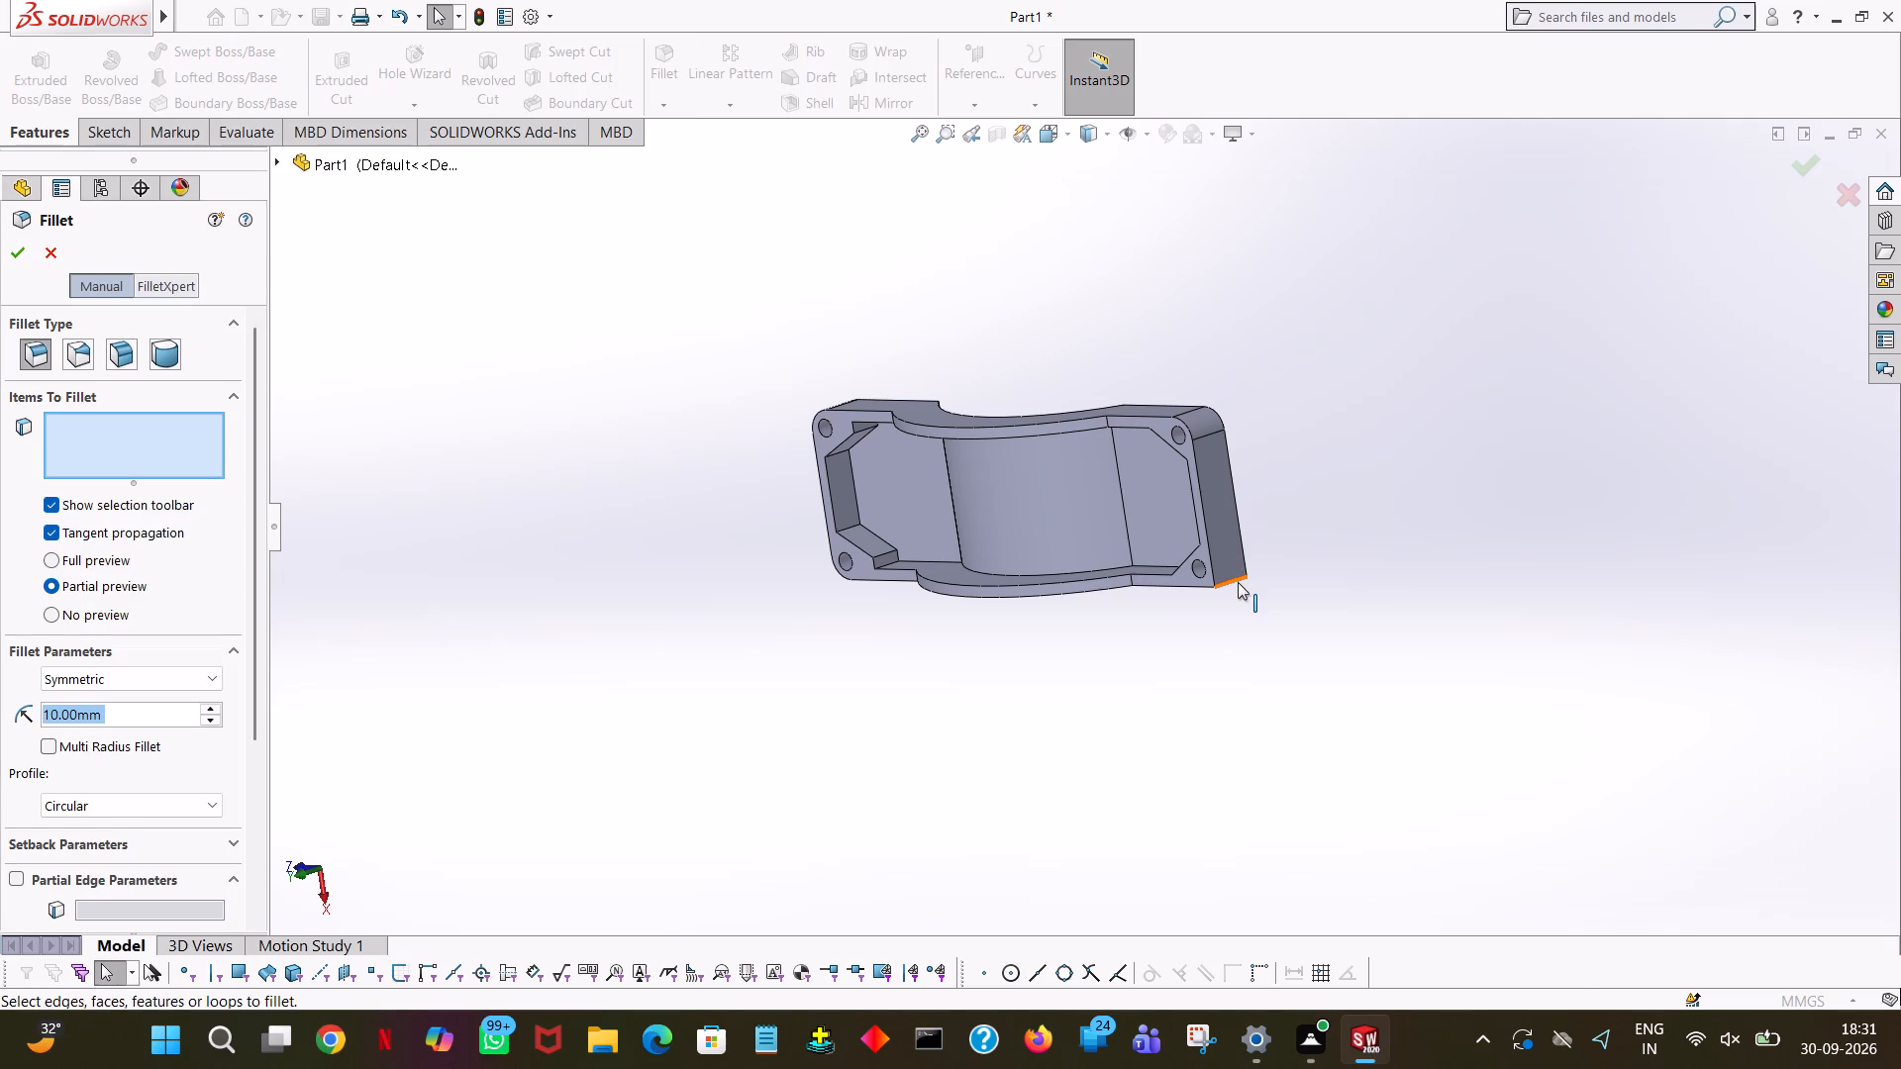
left_click(1238, 582)
left_click(19, 242)
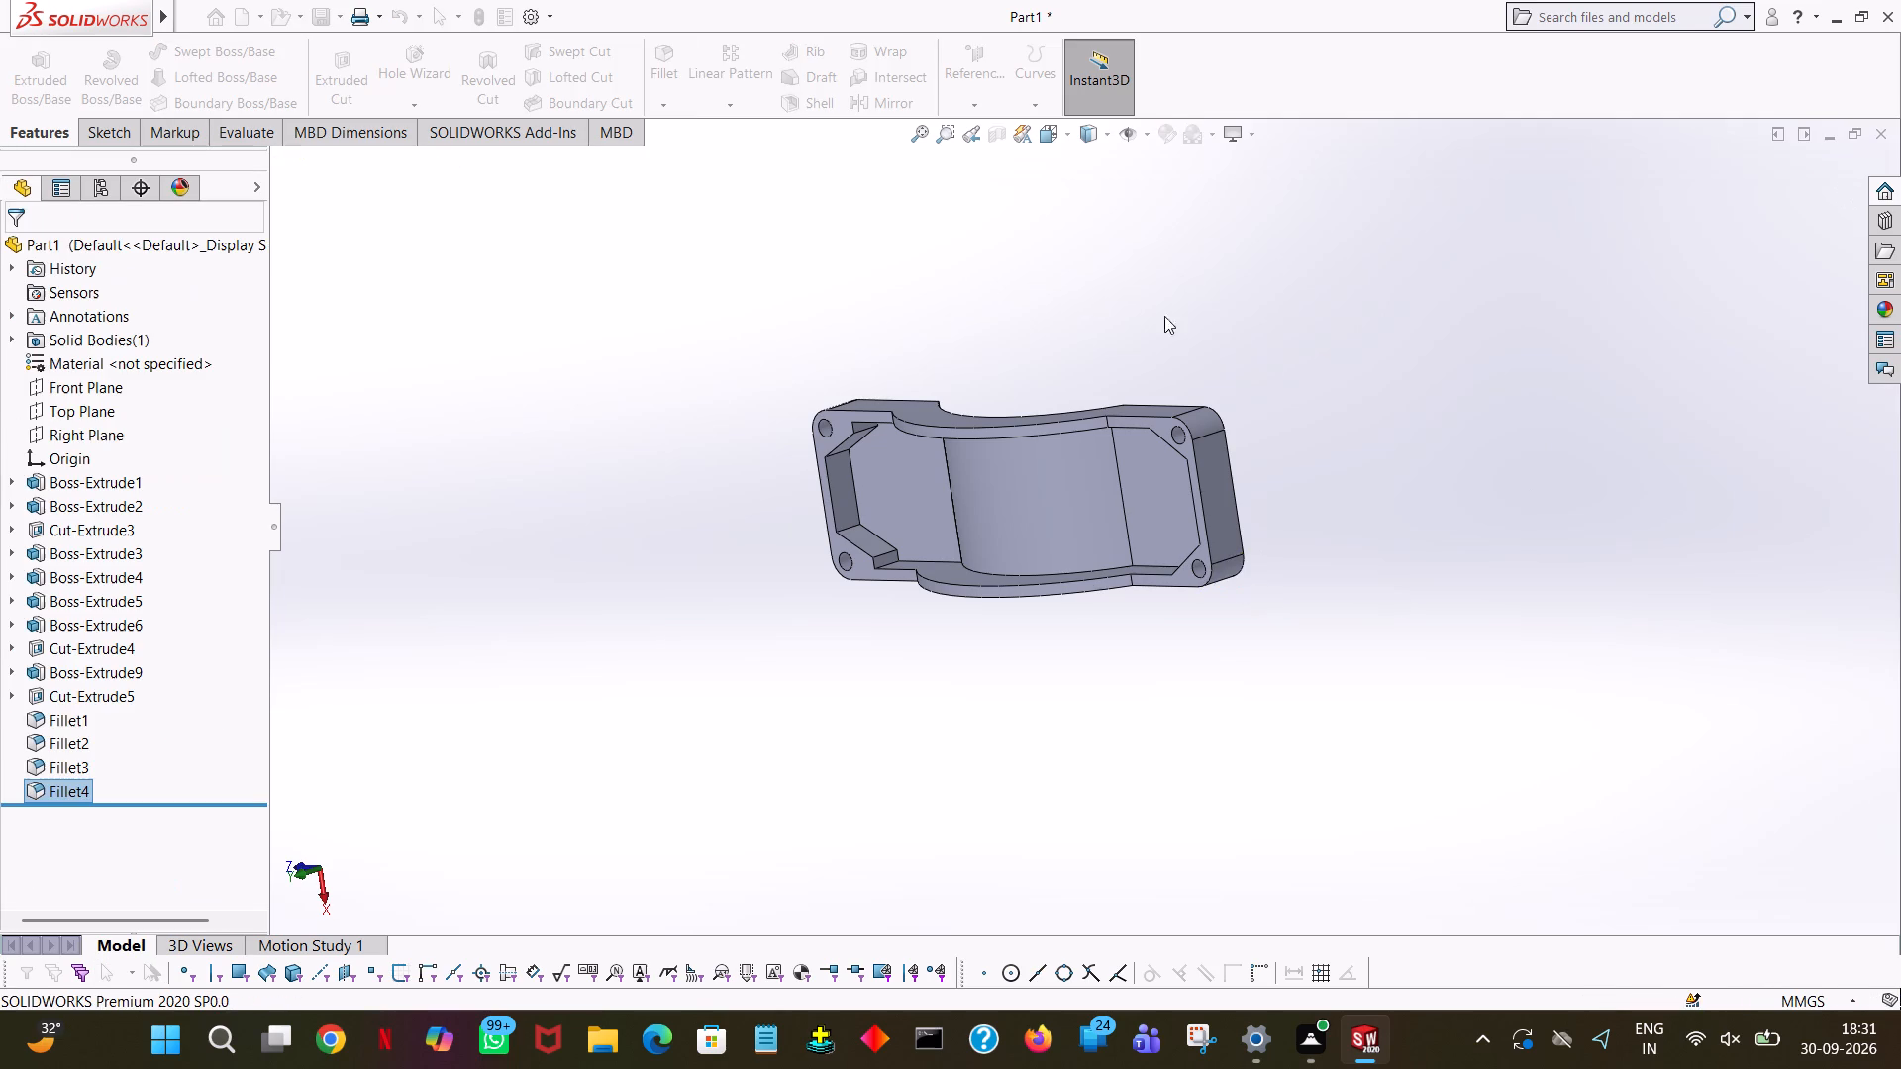
Examine the cap's recess, corner holes, rounded flange corners and arched underside from several angles.
middle_click_drag(1448, 646, 1547, 504)
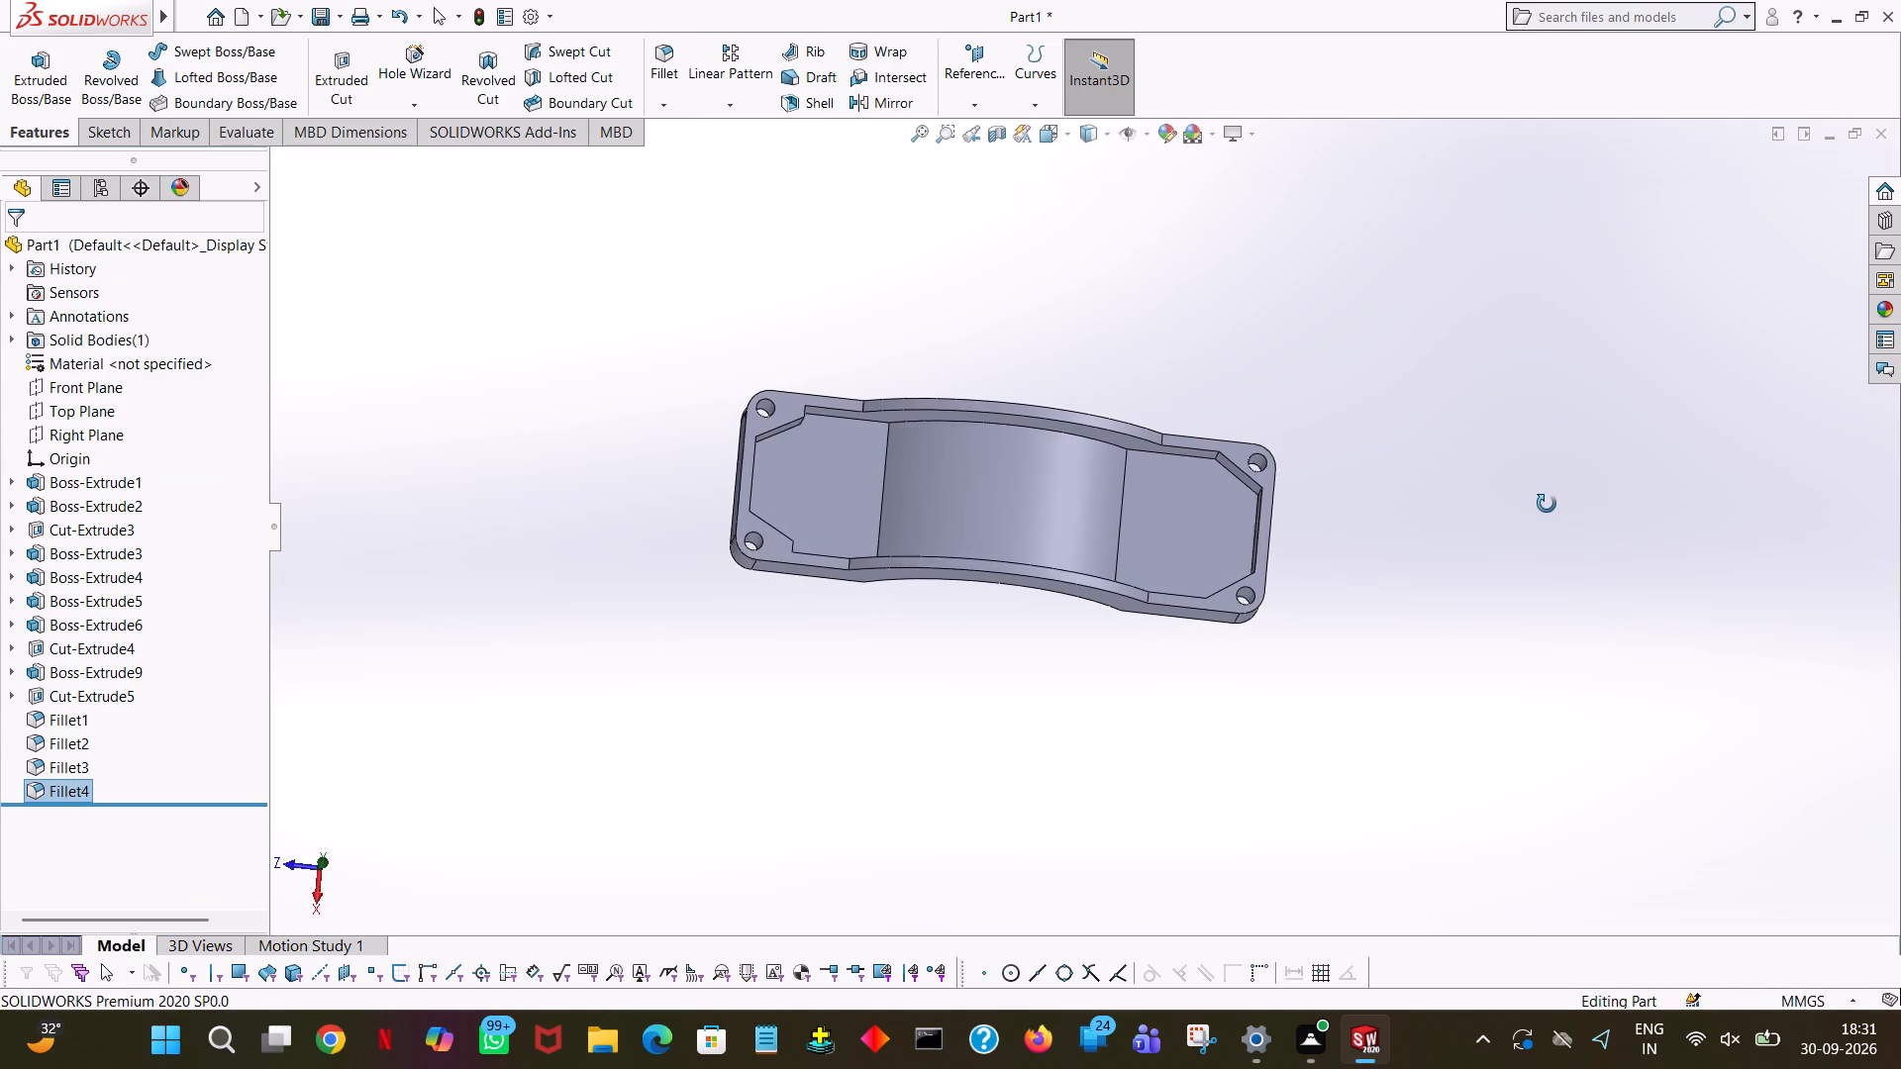
middle_click_drag(1547, 504, 1530, 535)
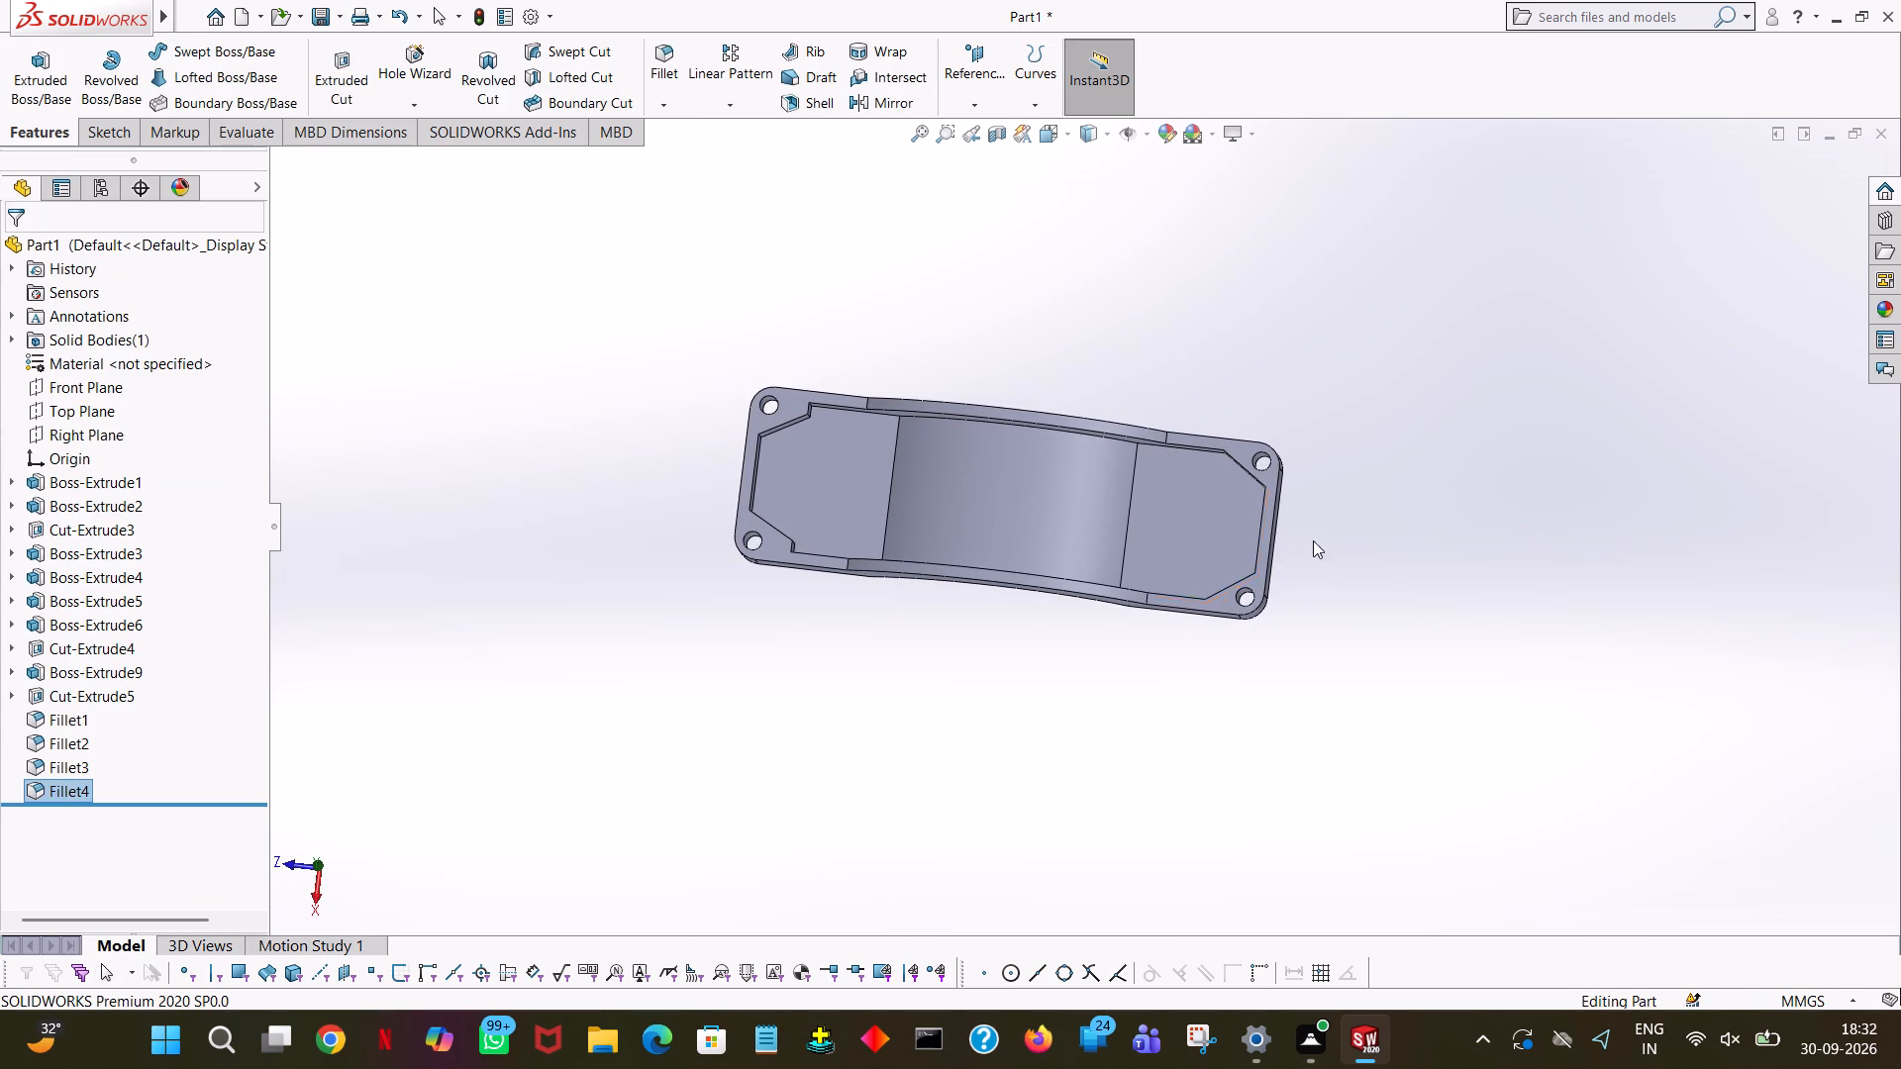
scroll(1100, 596, "down", 4, "ctrl")
scroll(957, 518, "up", 1, "ctrl")
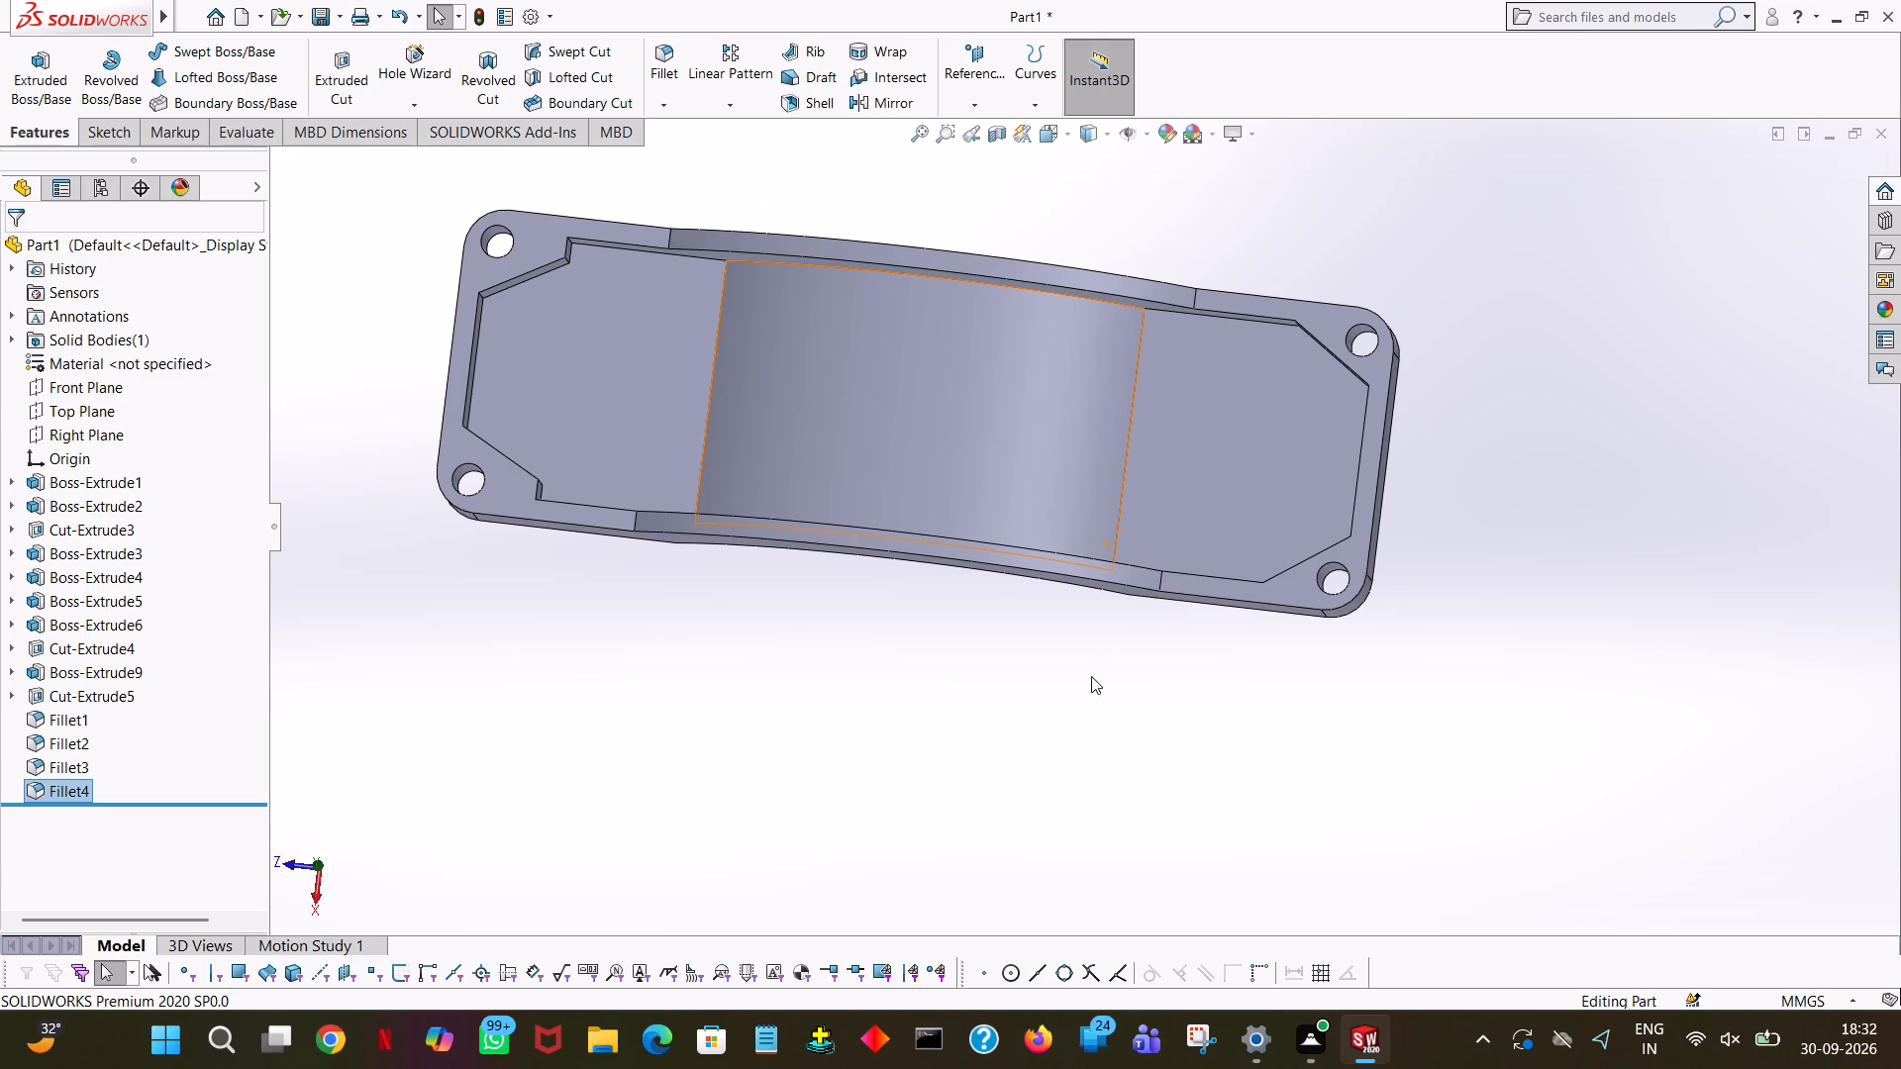
middle_click_drag(1094, 705, 1085, 248)
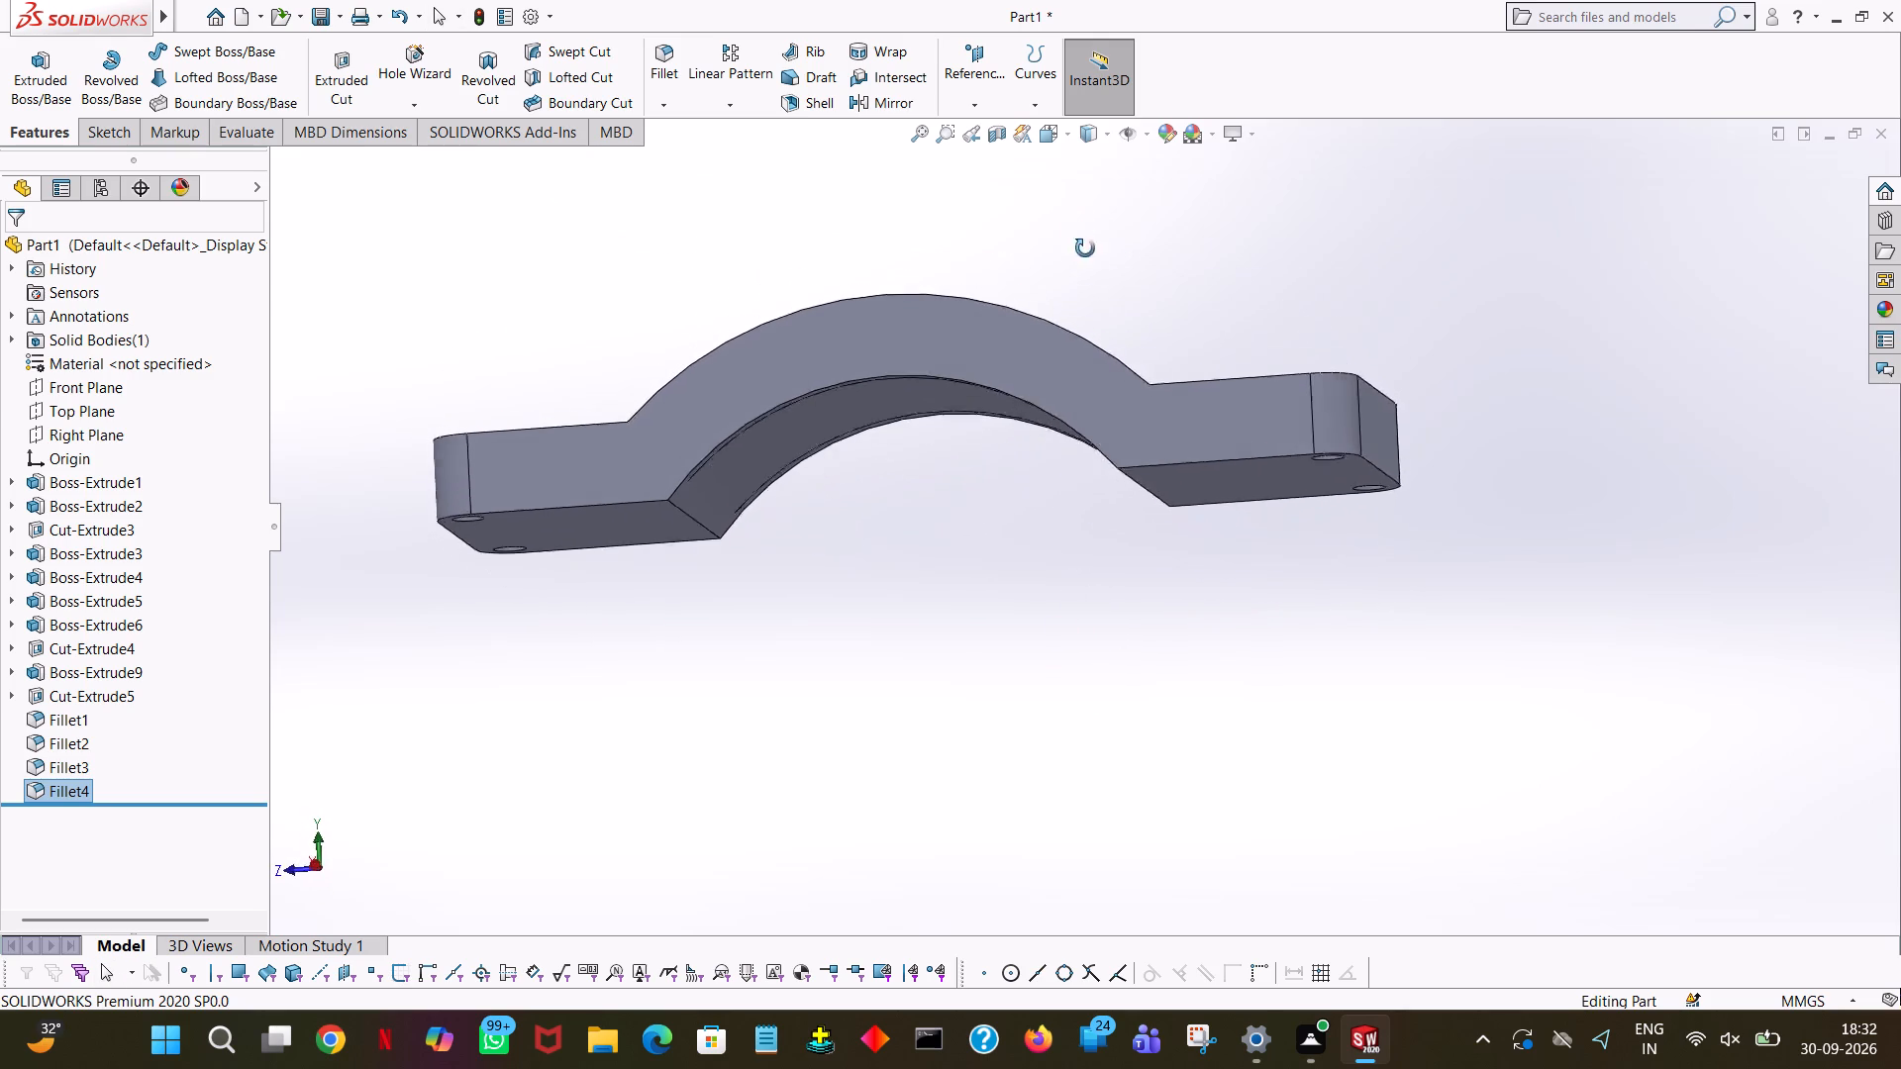
middle_click_drag(1085, 248, 1165, 709)
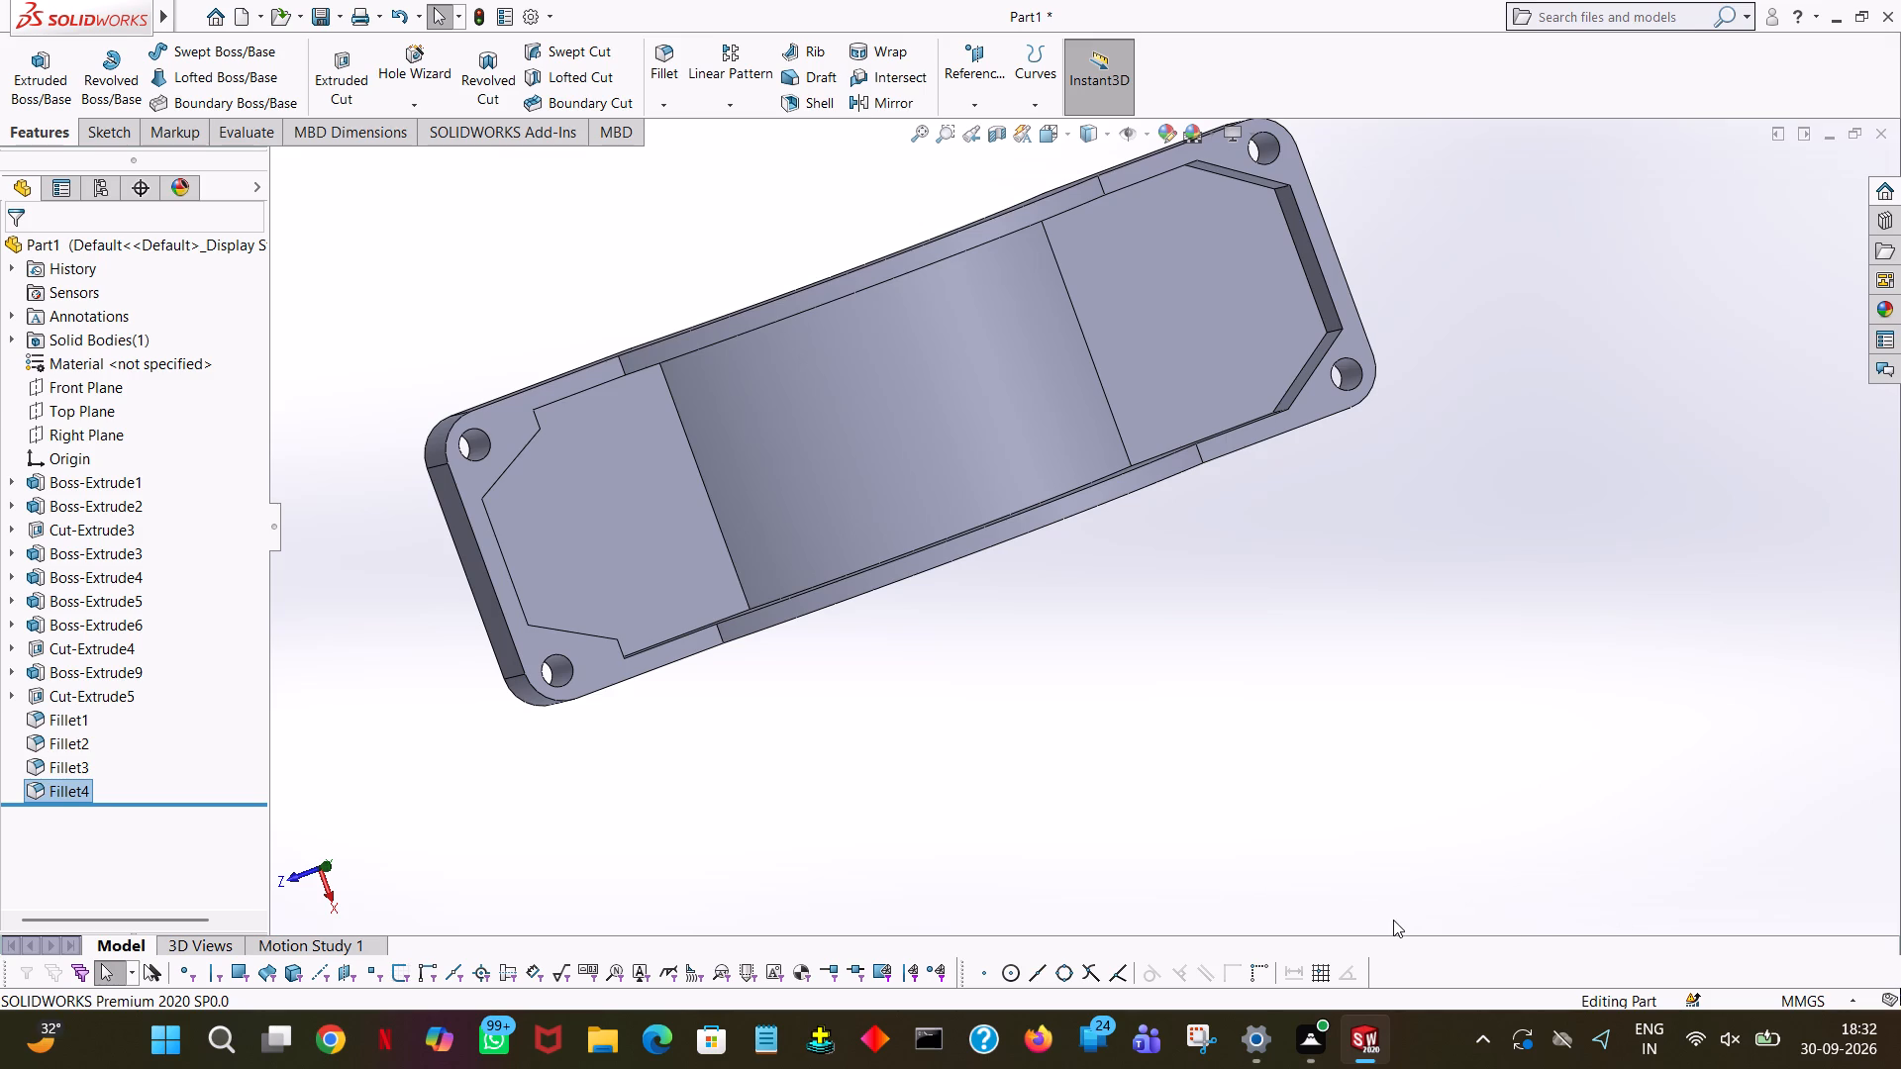
middle_click_drag(1436, 648, 1457, 475)
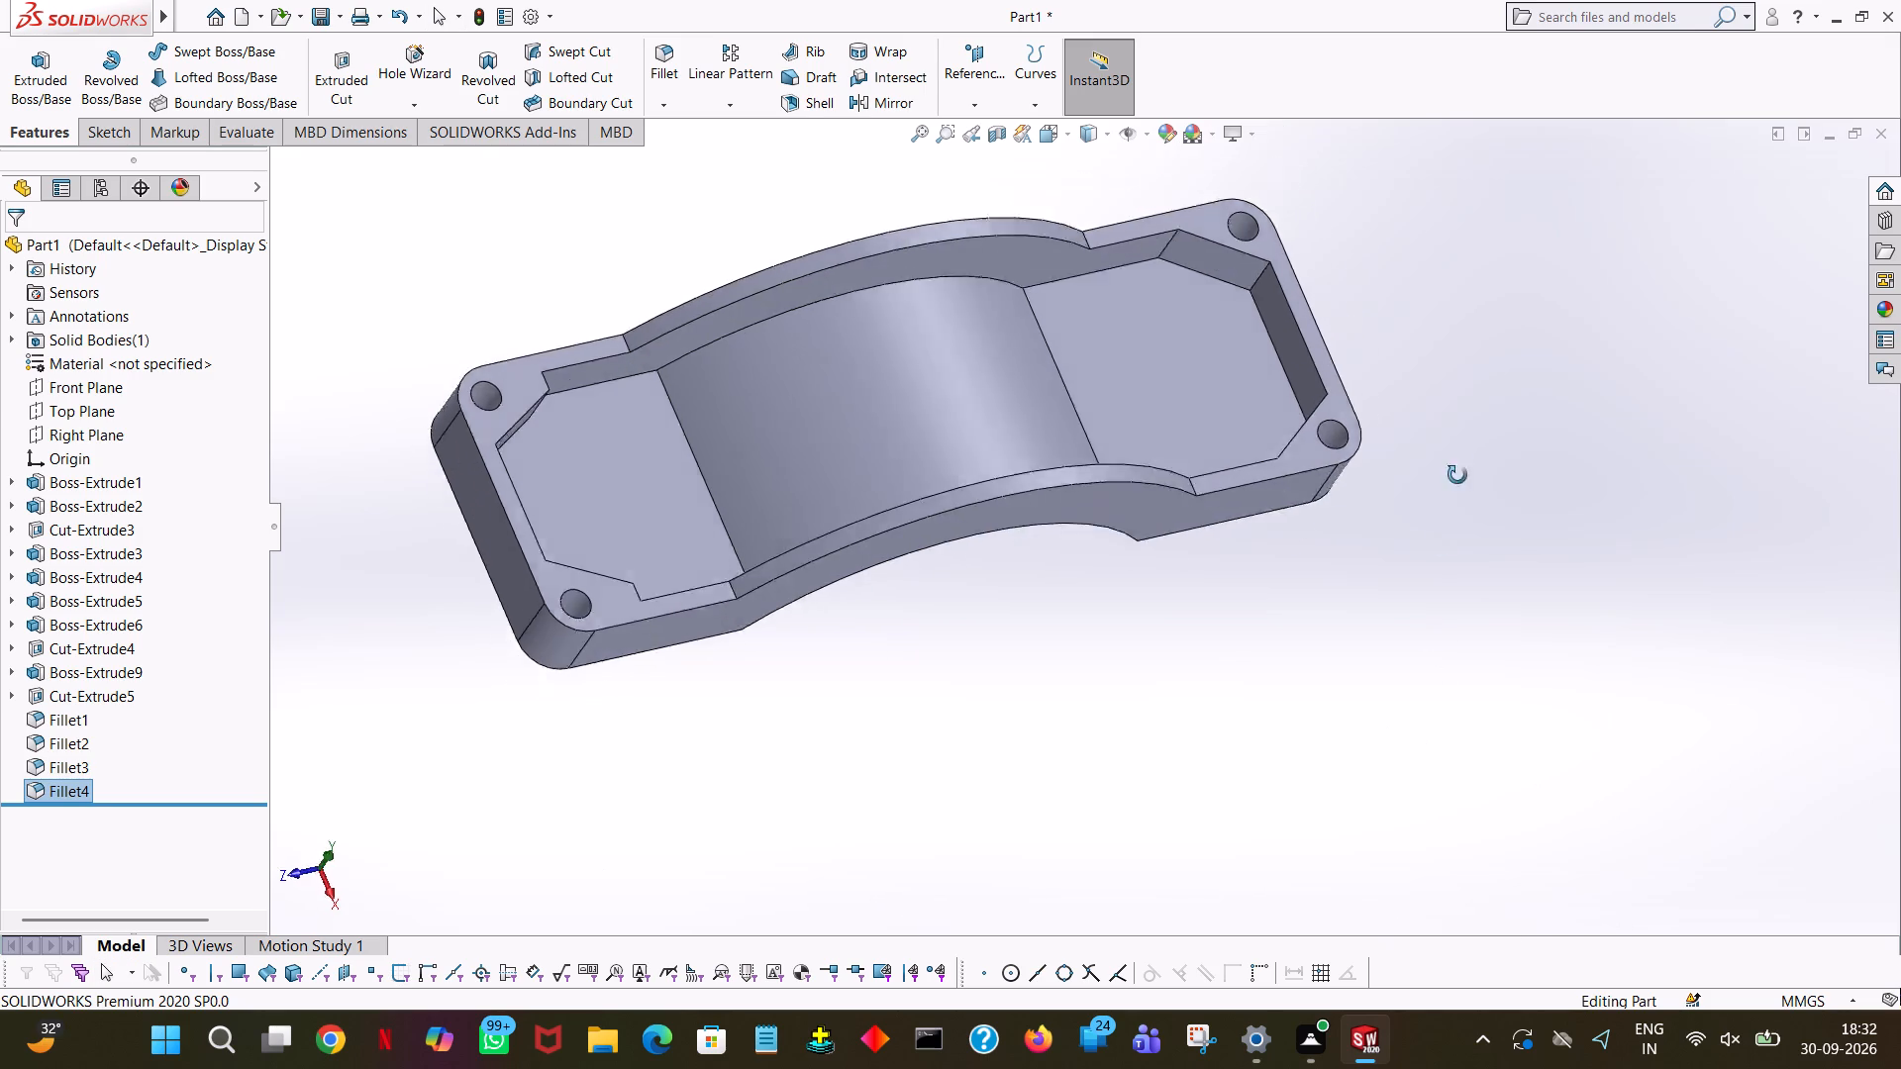
middle_click_drag(1457, 475, 1484, 228)
middle_click_drag(1453, 265, 1440, 465)
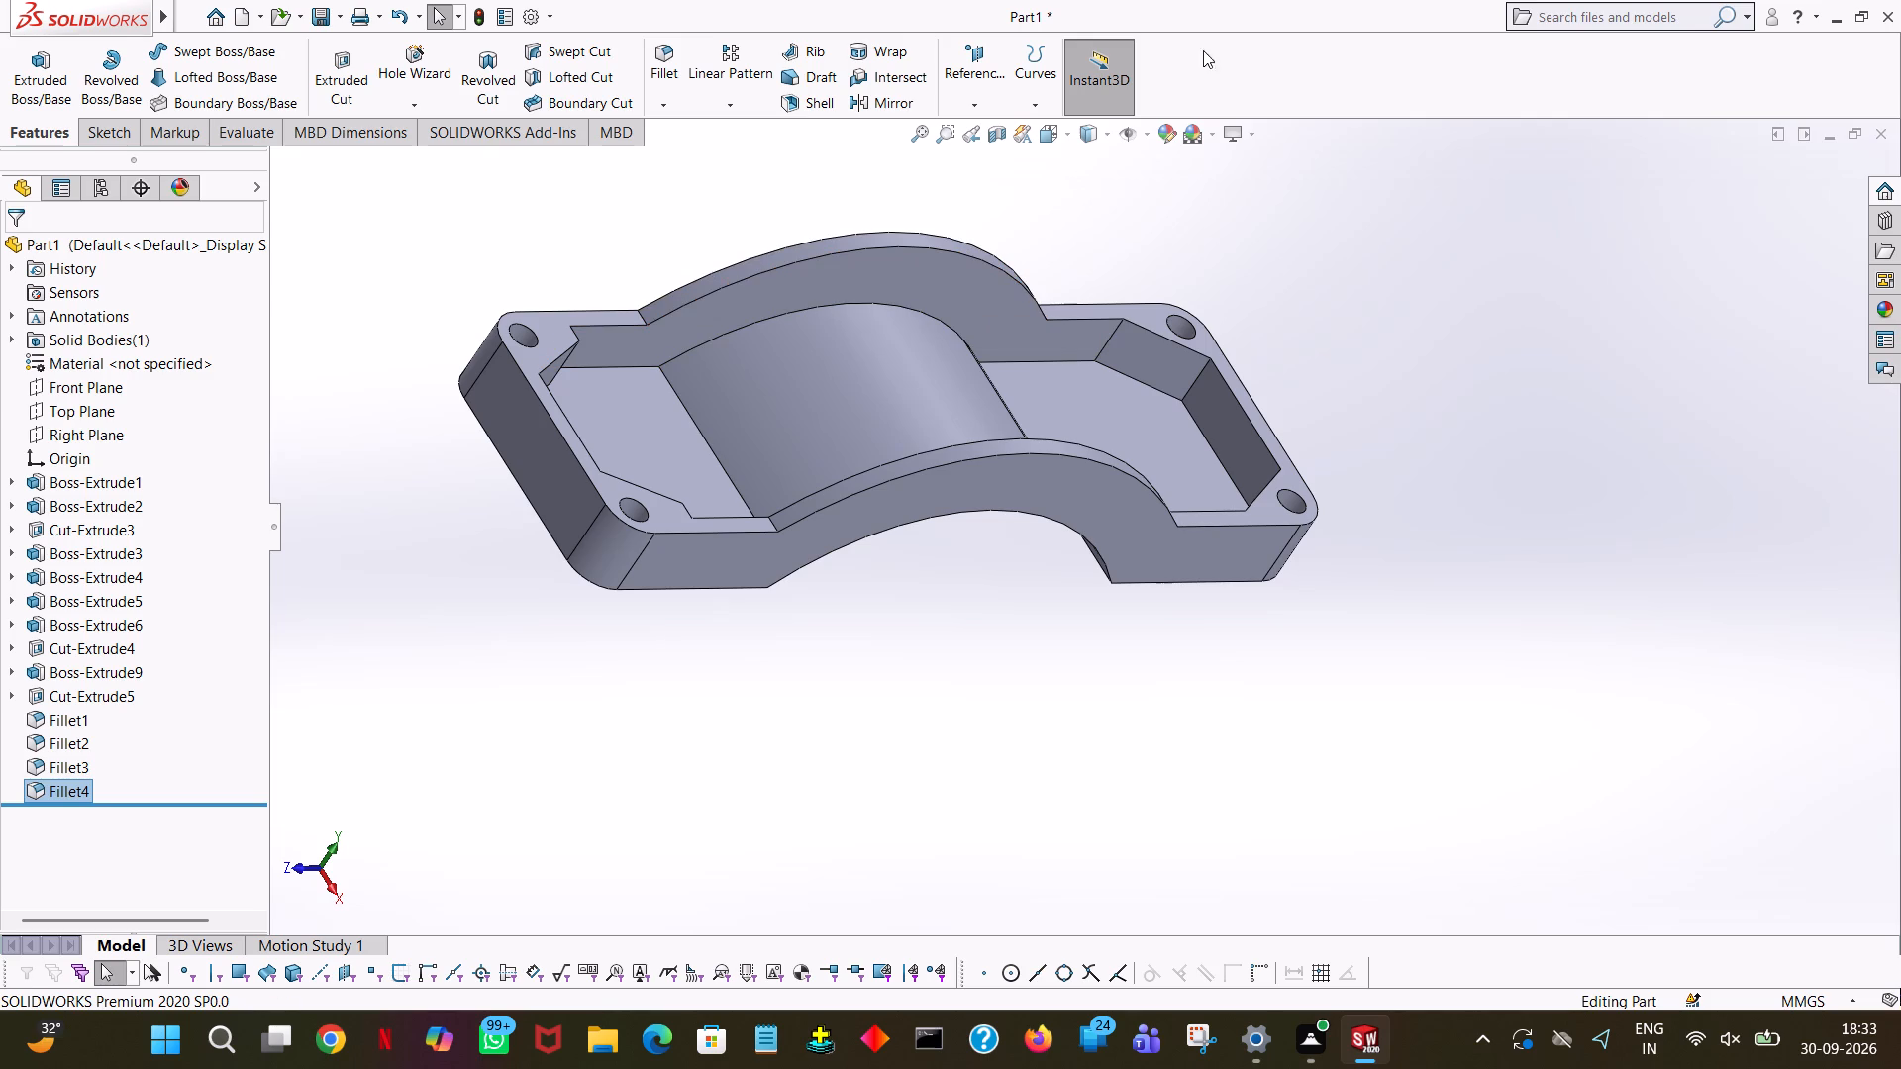
middle_click_drag(1333, 519, 1346, 298)
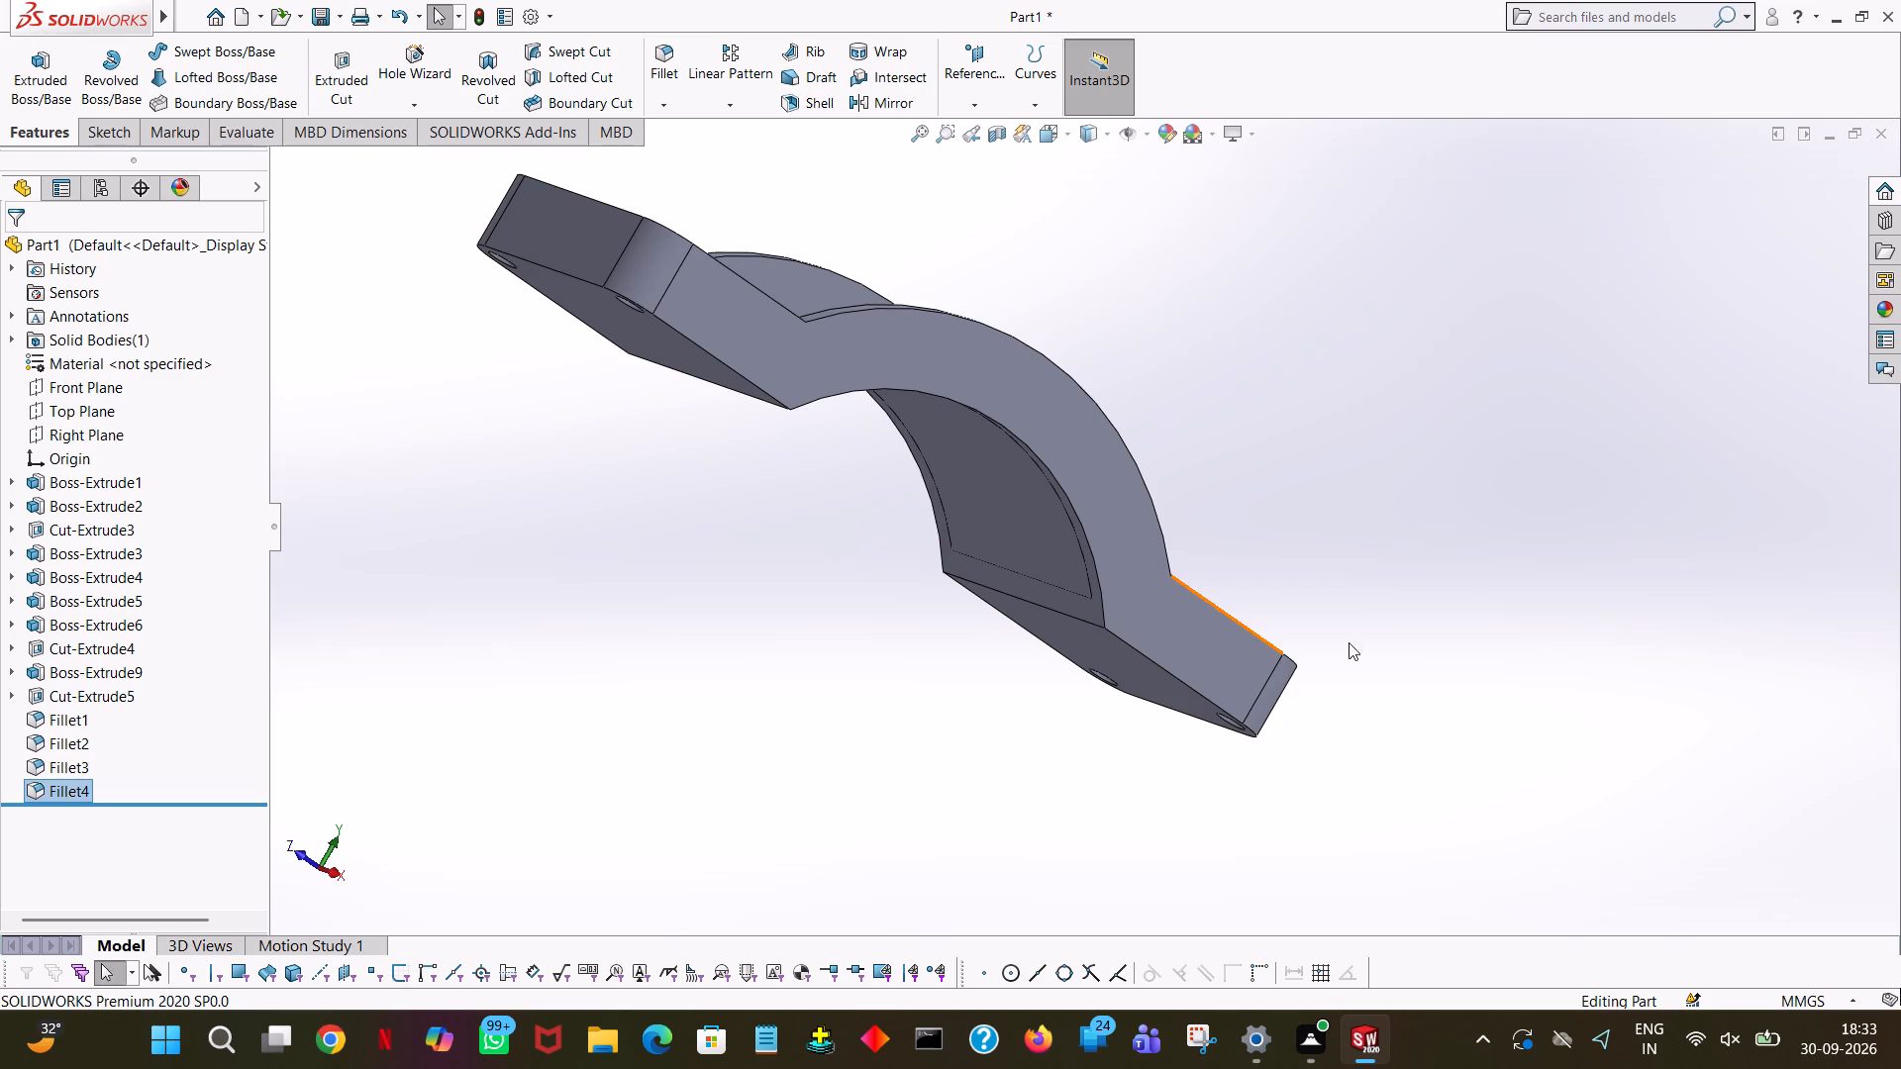
Apply a medium grey colour from the standard swatches to one arched side face of the cap.
middle_click_drag(1484, 667, 1211, 420)
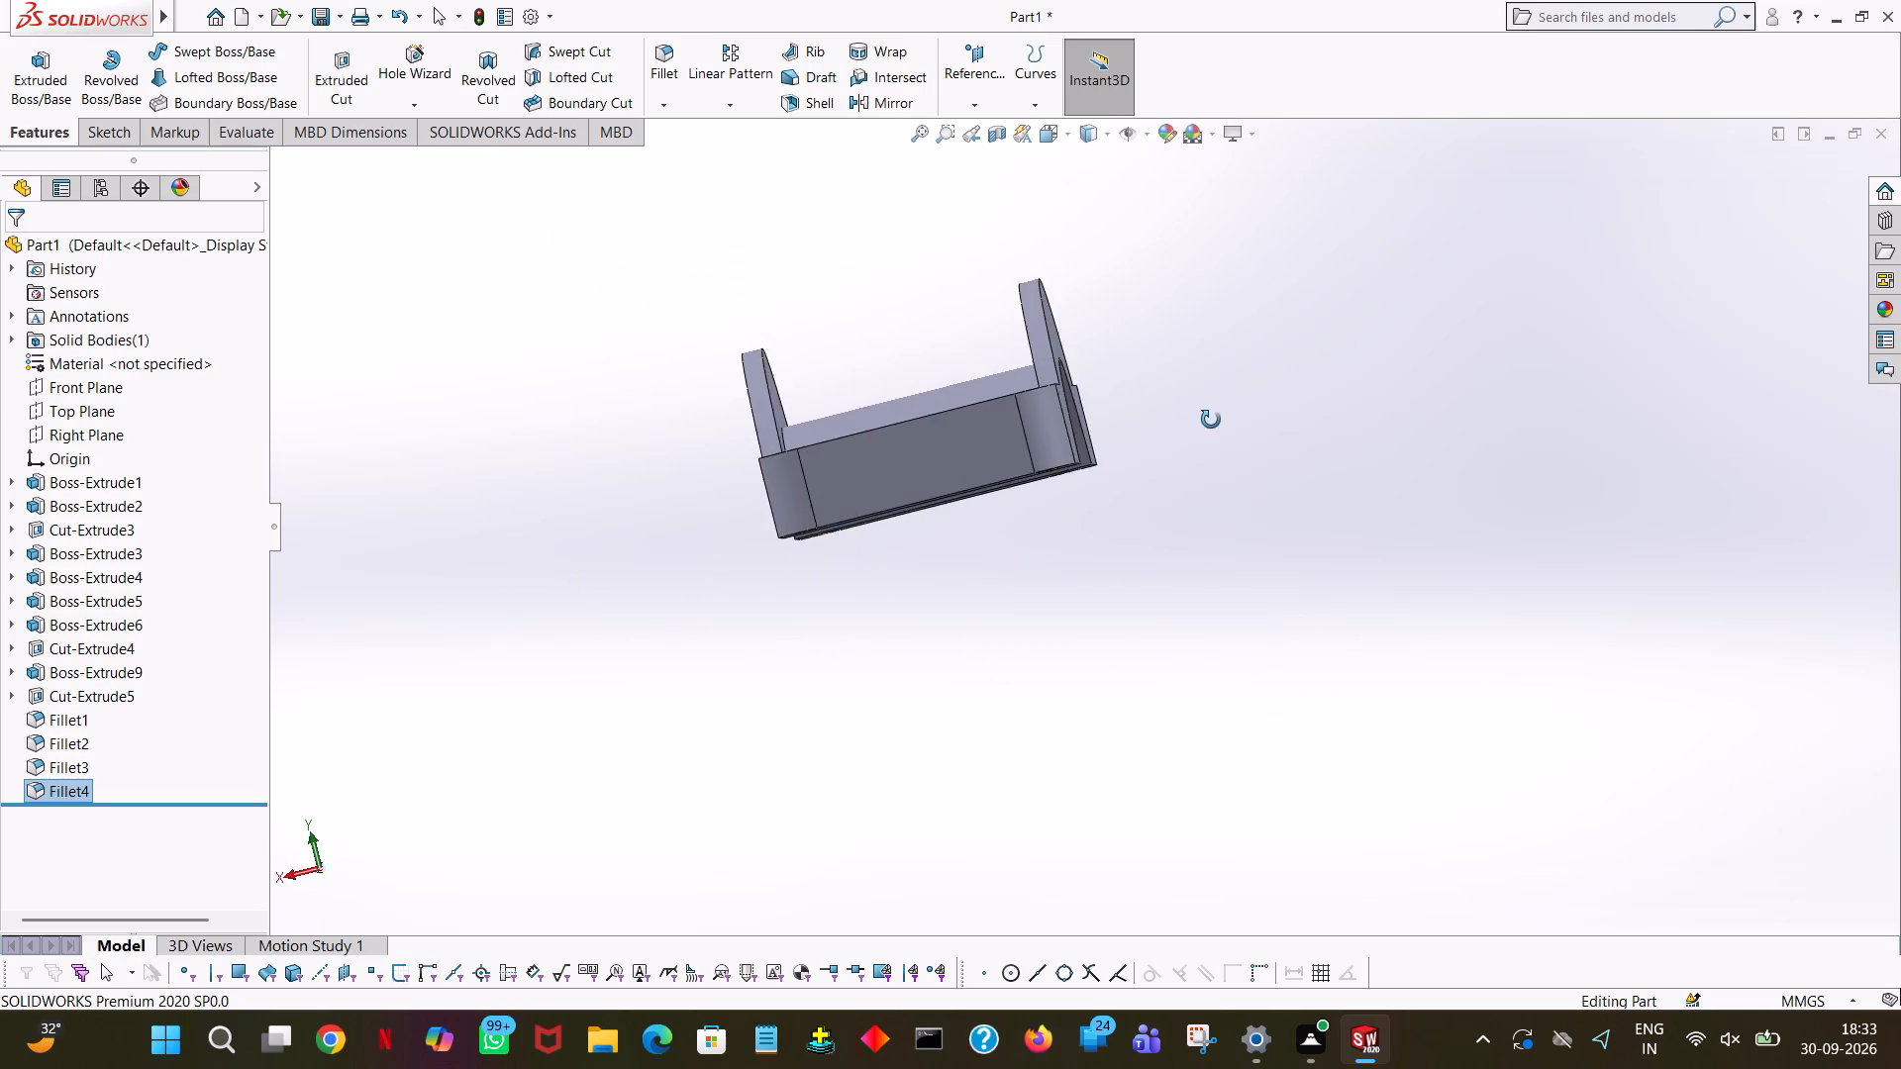
middle_click_drag(1211, 420, 1578, 265)
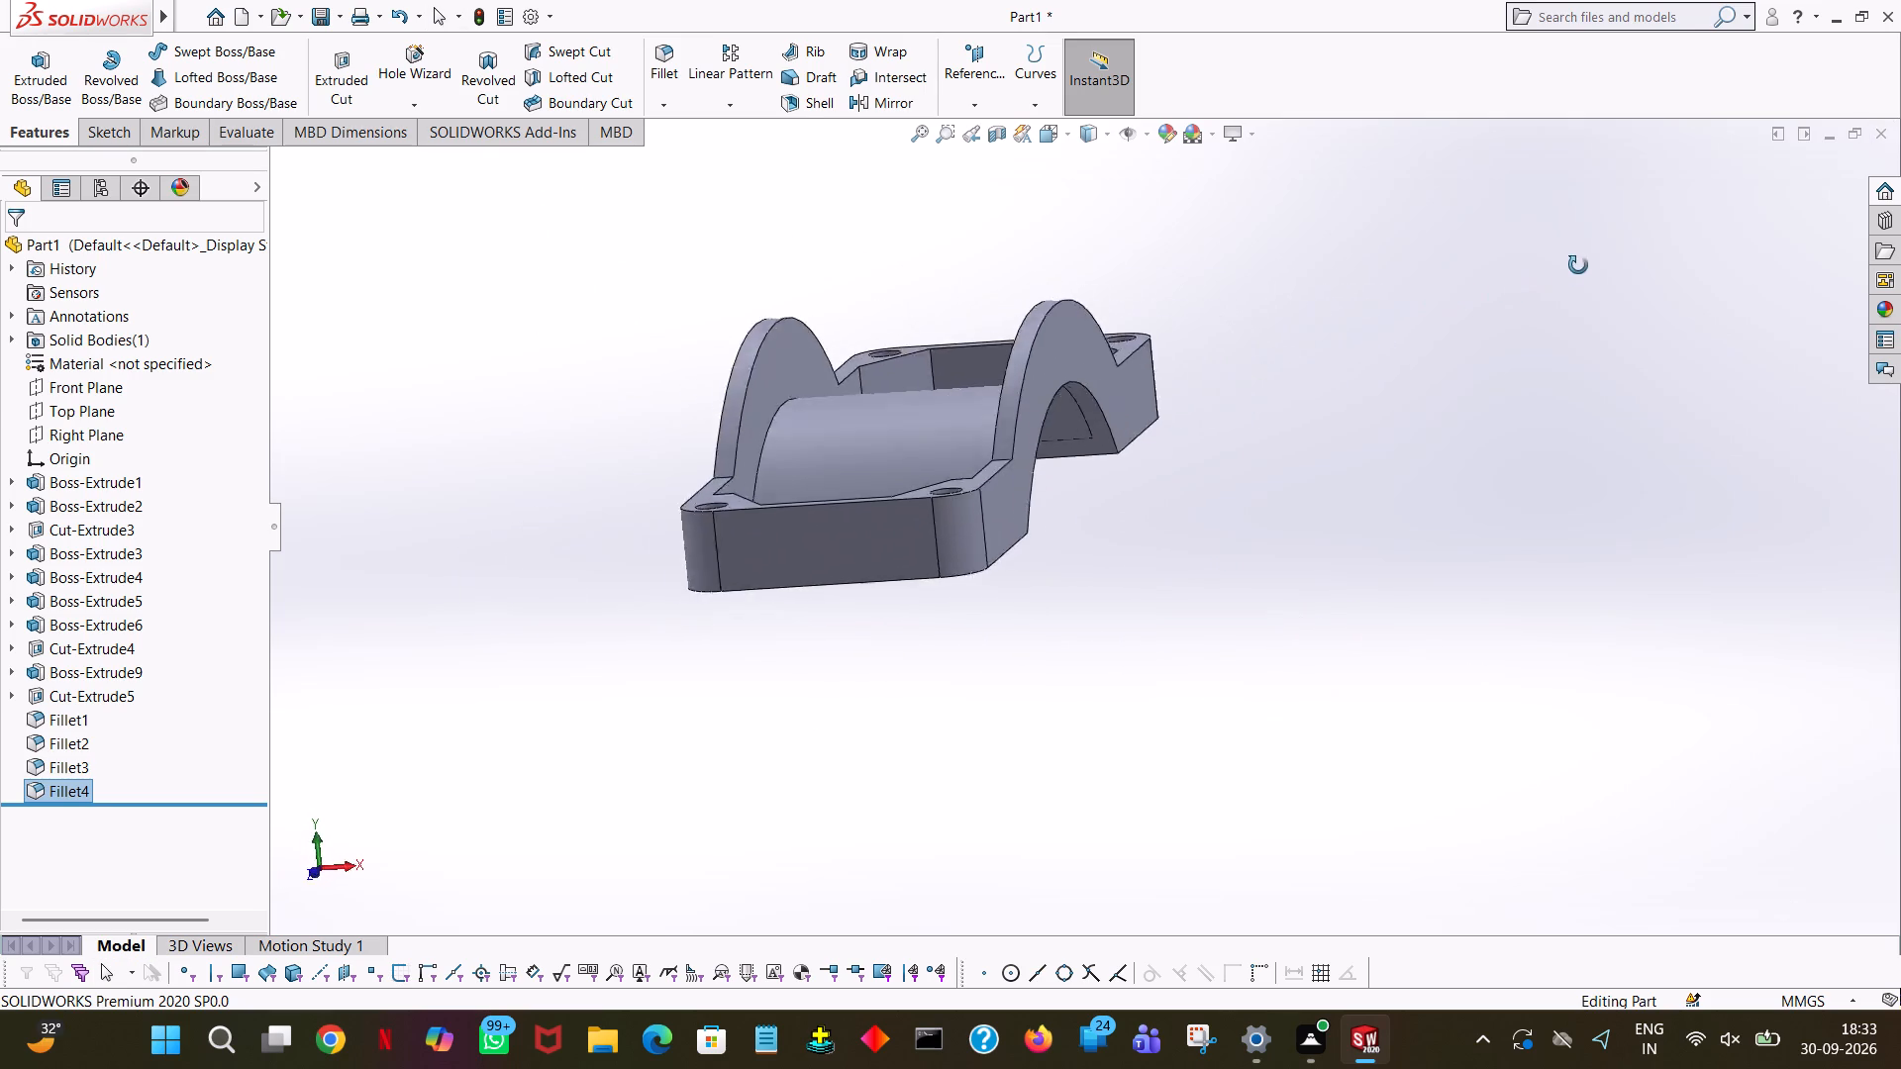
middle_click_drag(1578, 265, 1659, 235)
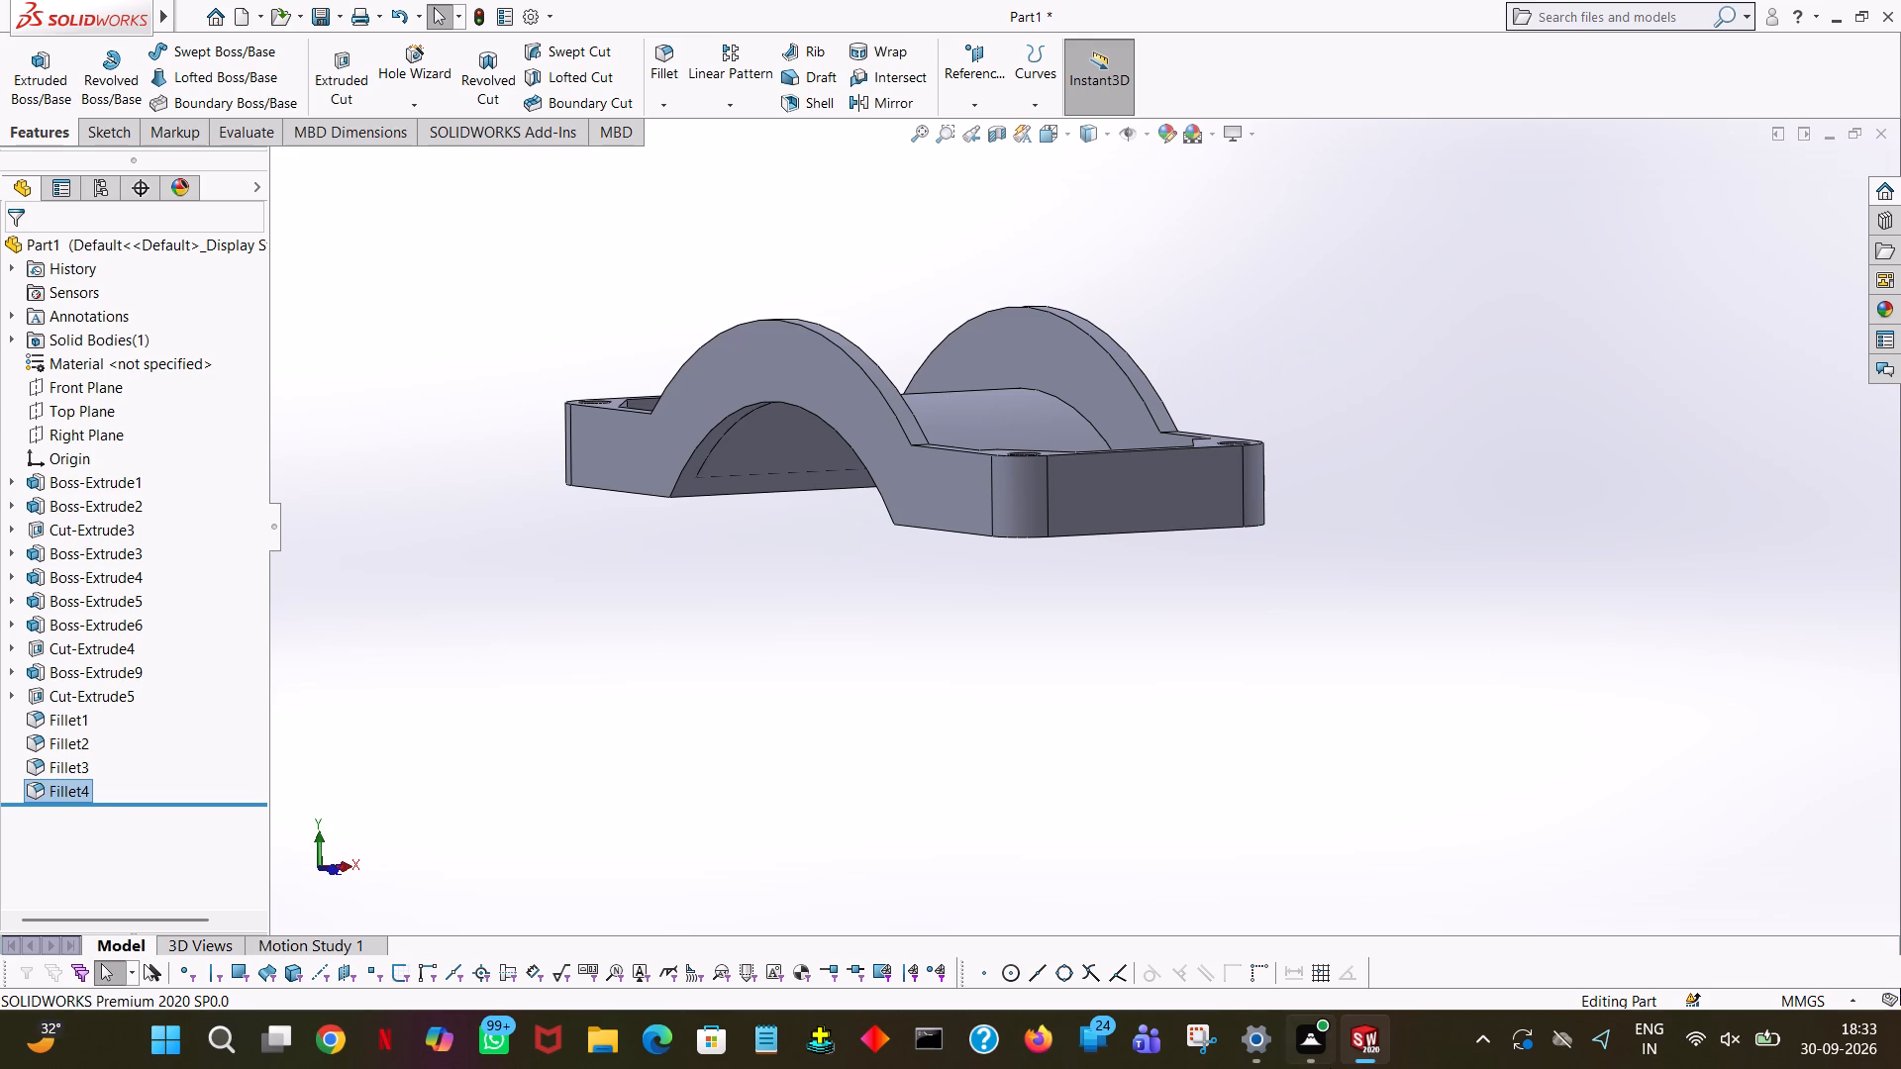
left_click(859, 431)
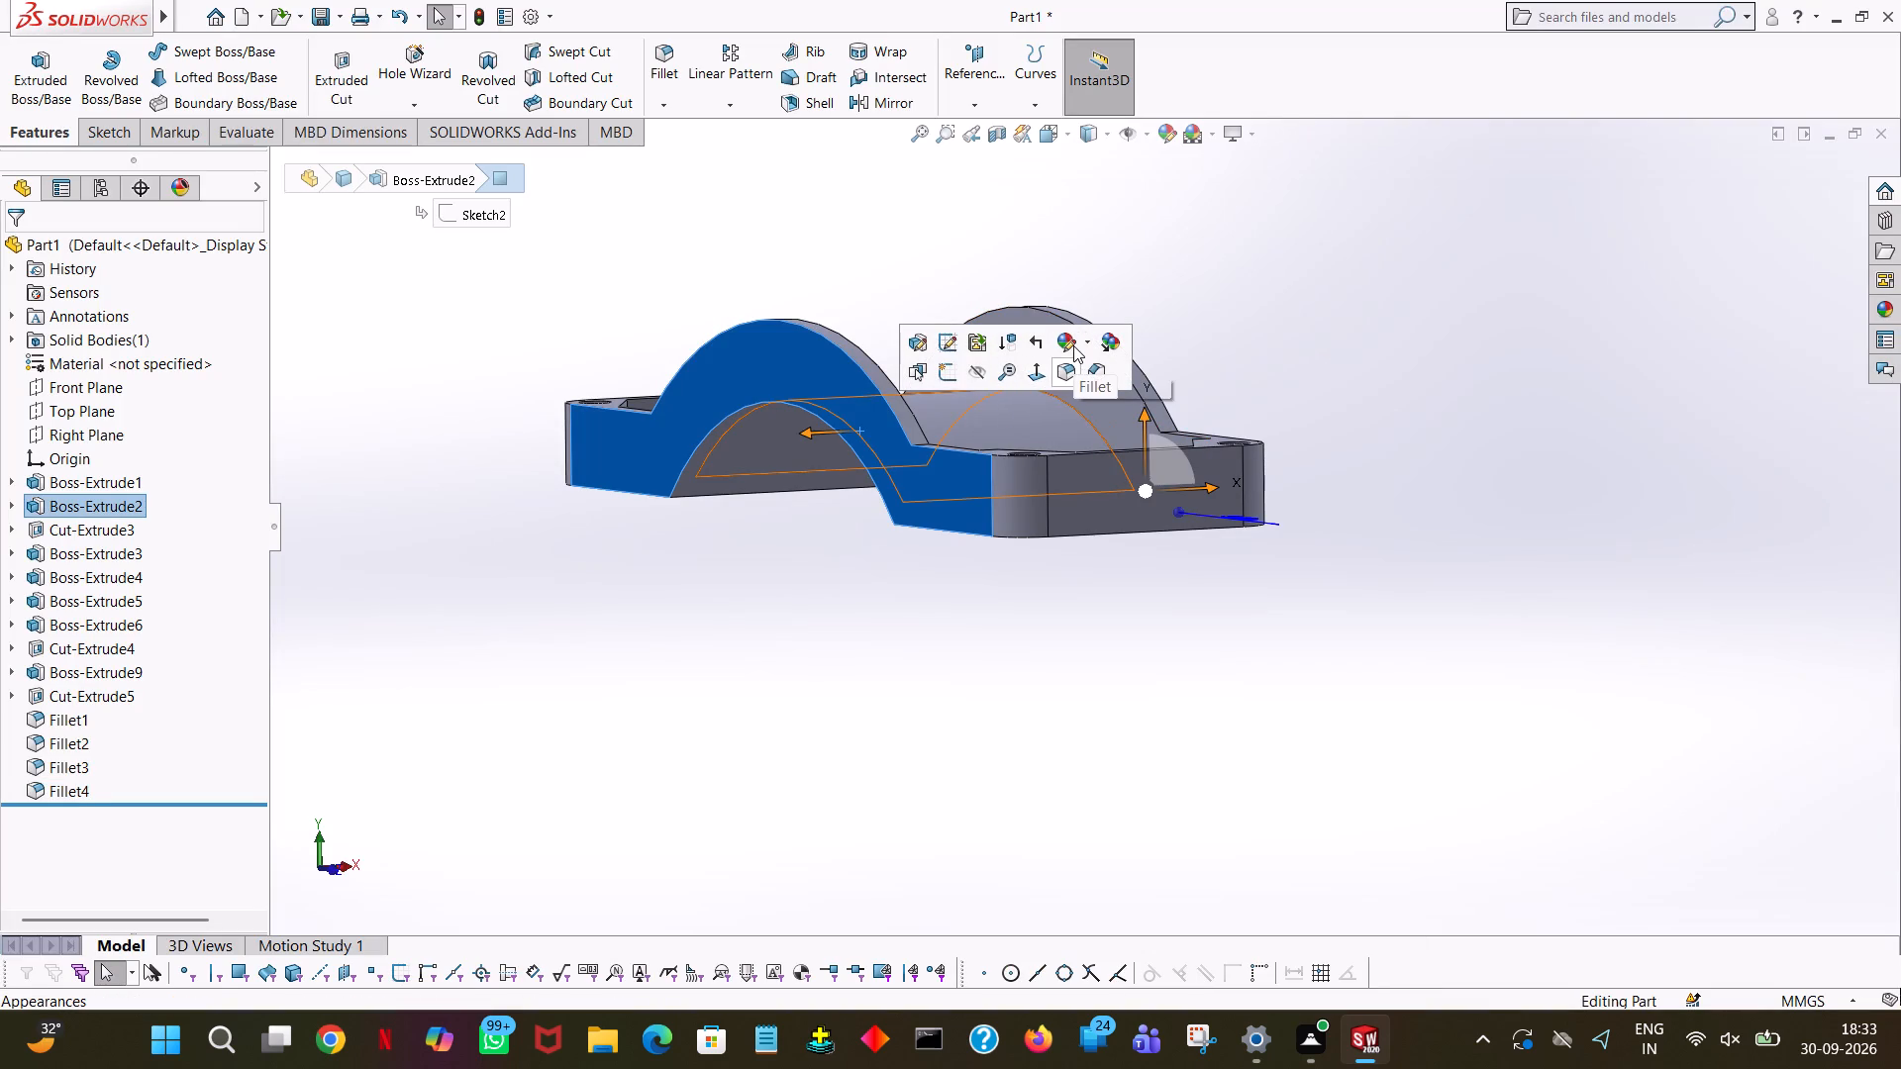
left_click(1073, 345)
left_click(1093, 384)
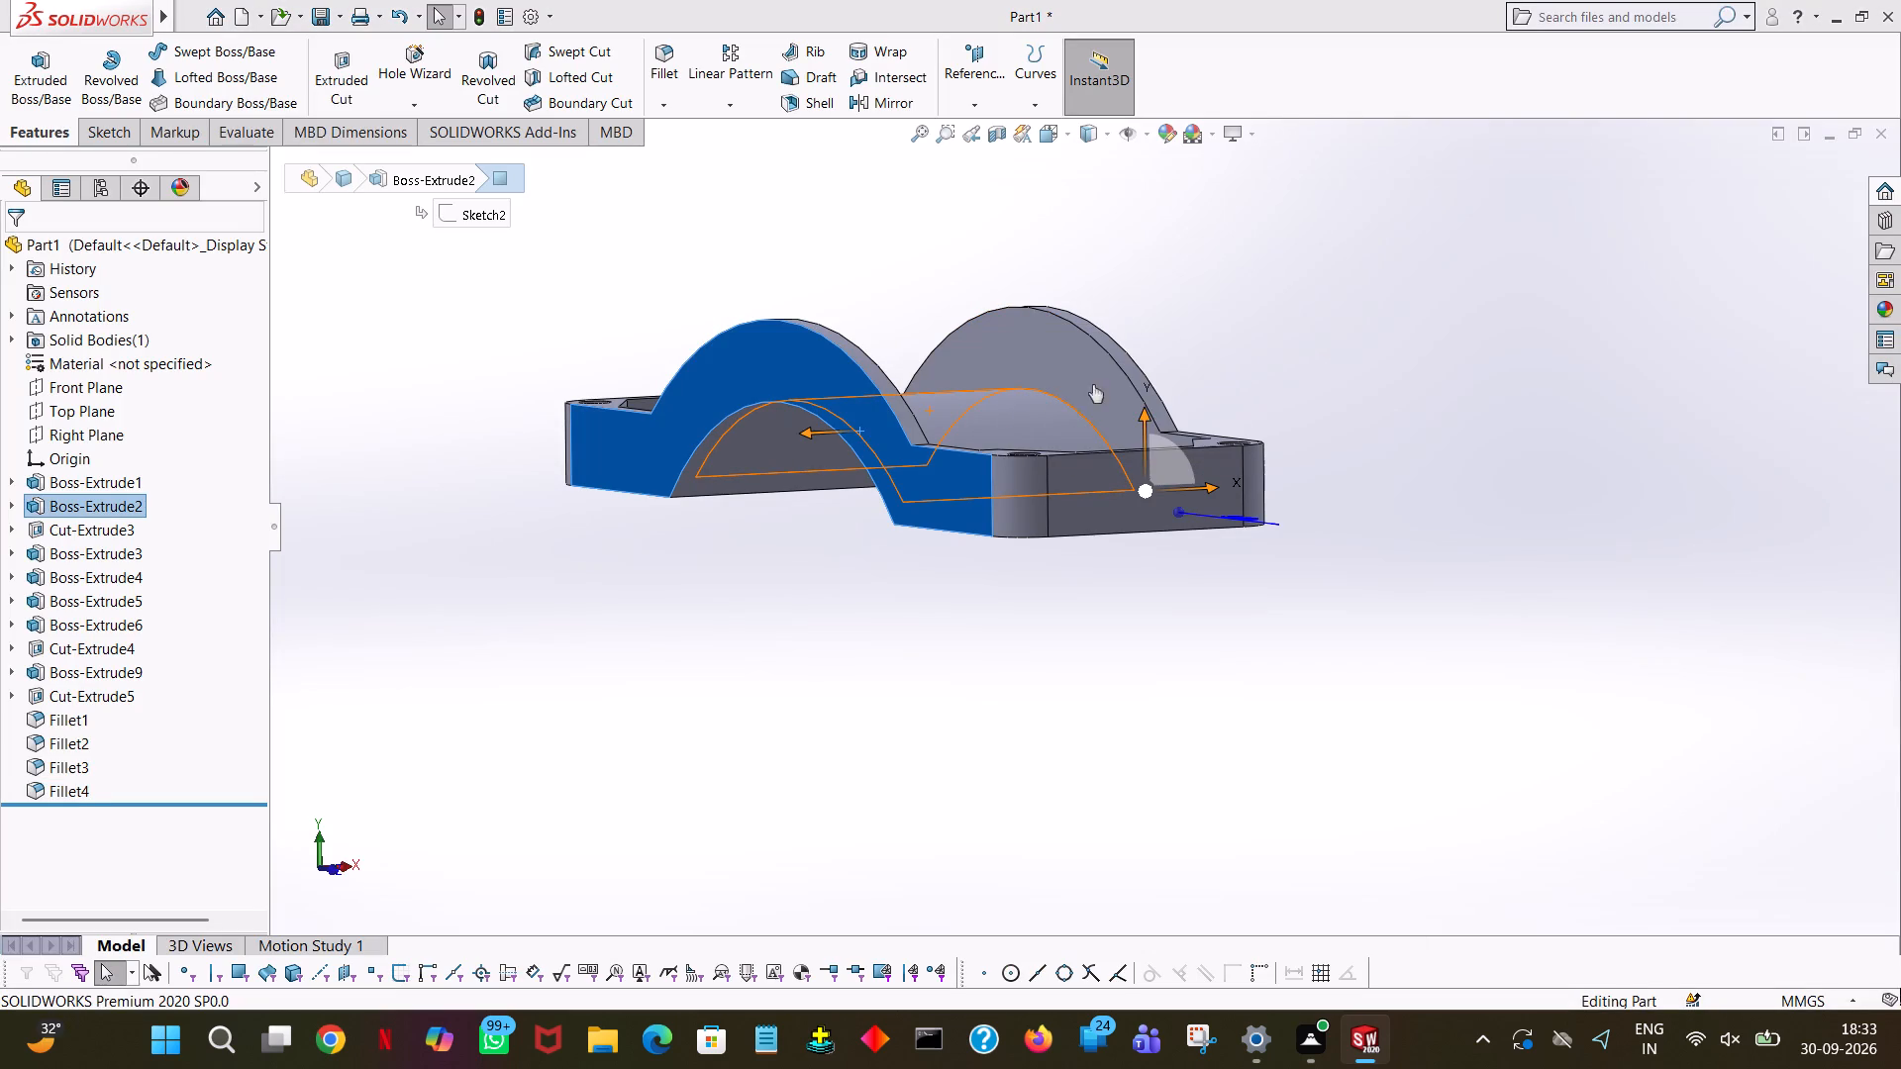
middle_click_drag(1127, 690, 1126, 691)
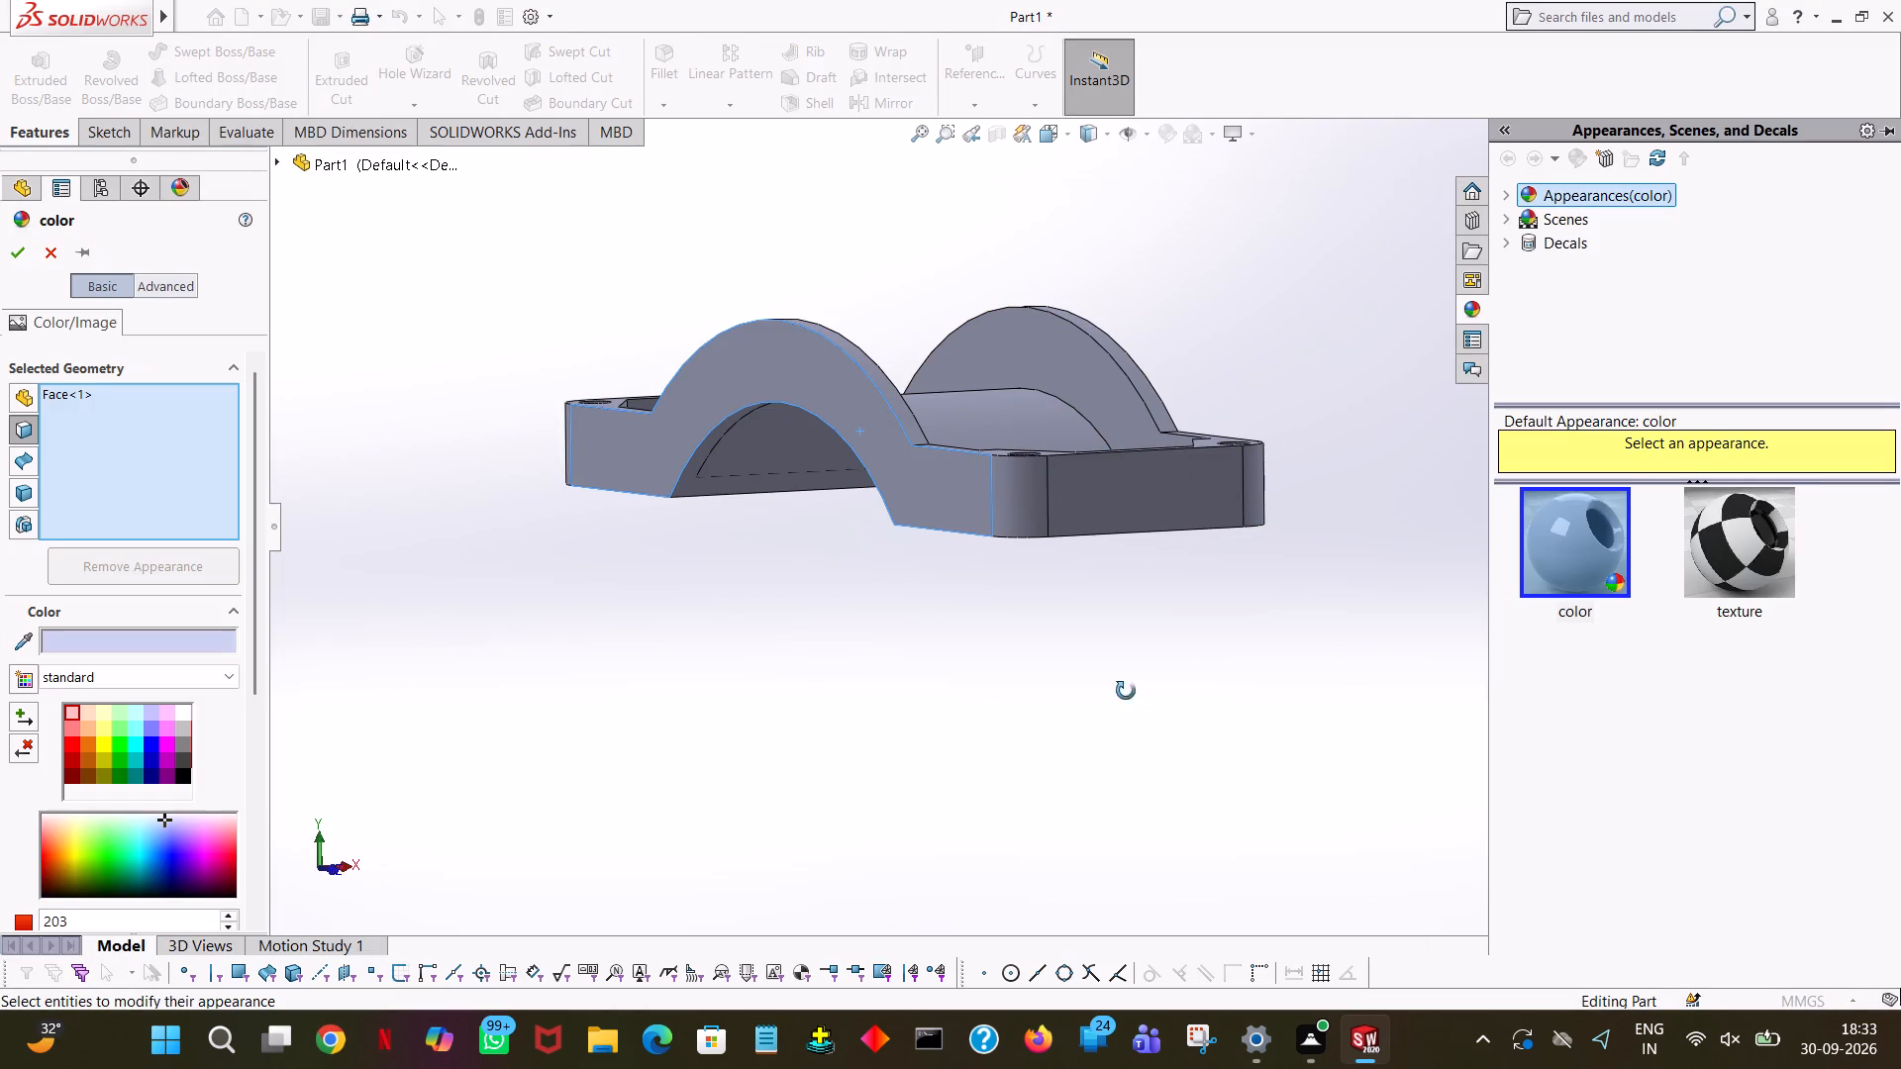
middle_click_drag(1126, 691, 1218, 716)
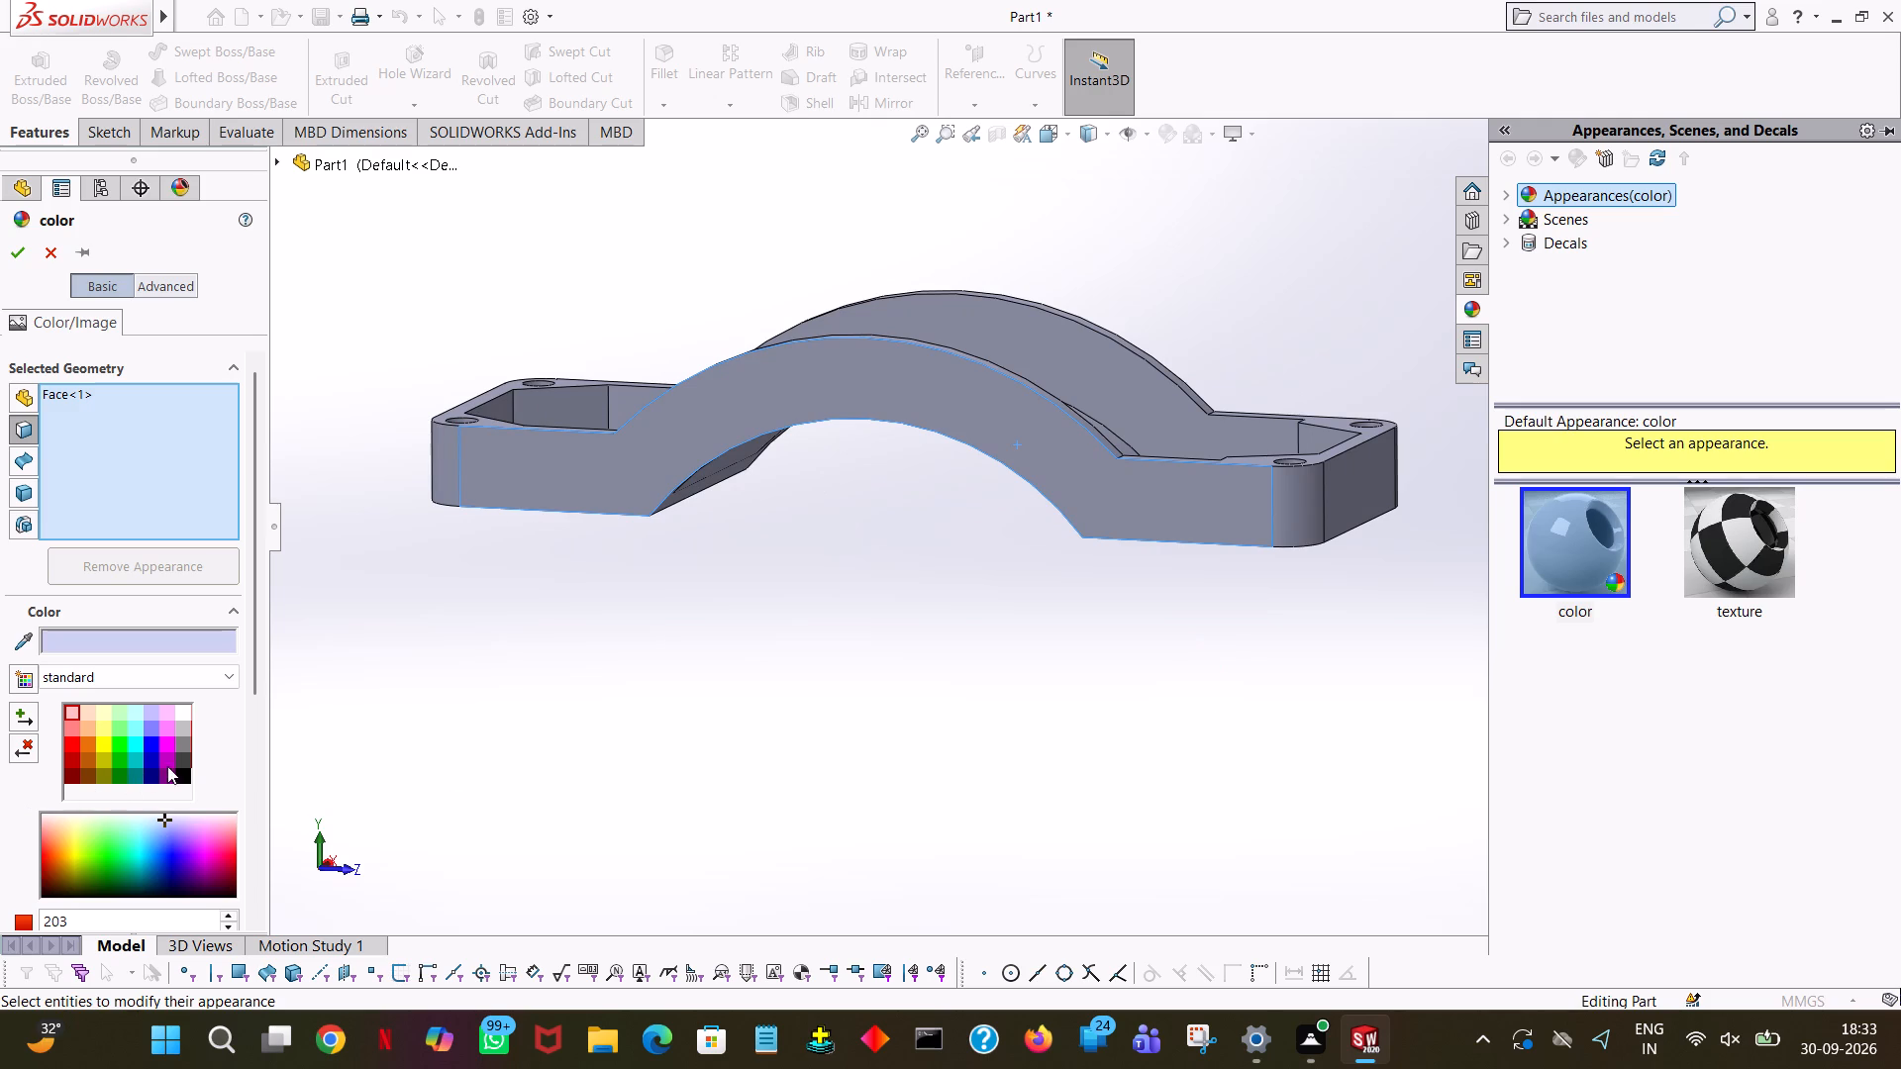
left_click(186, 756)
left_click(182, 741)
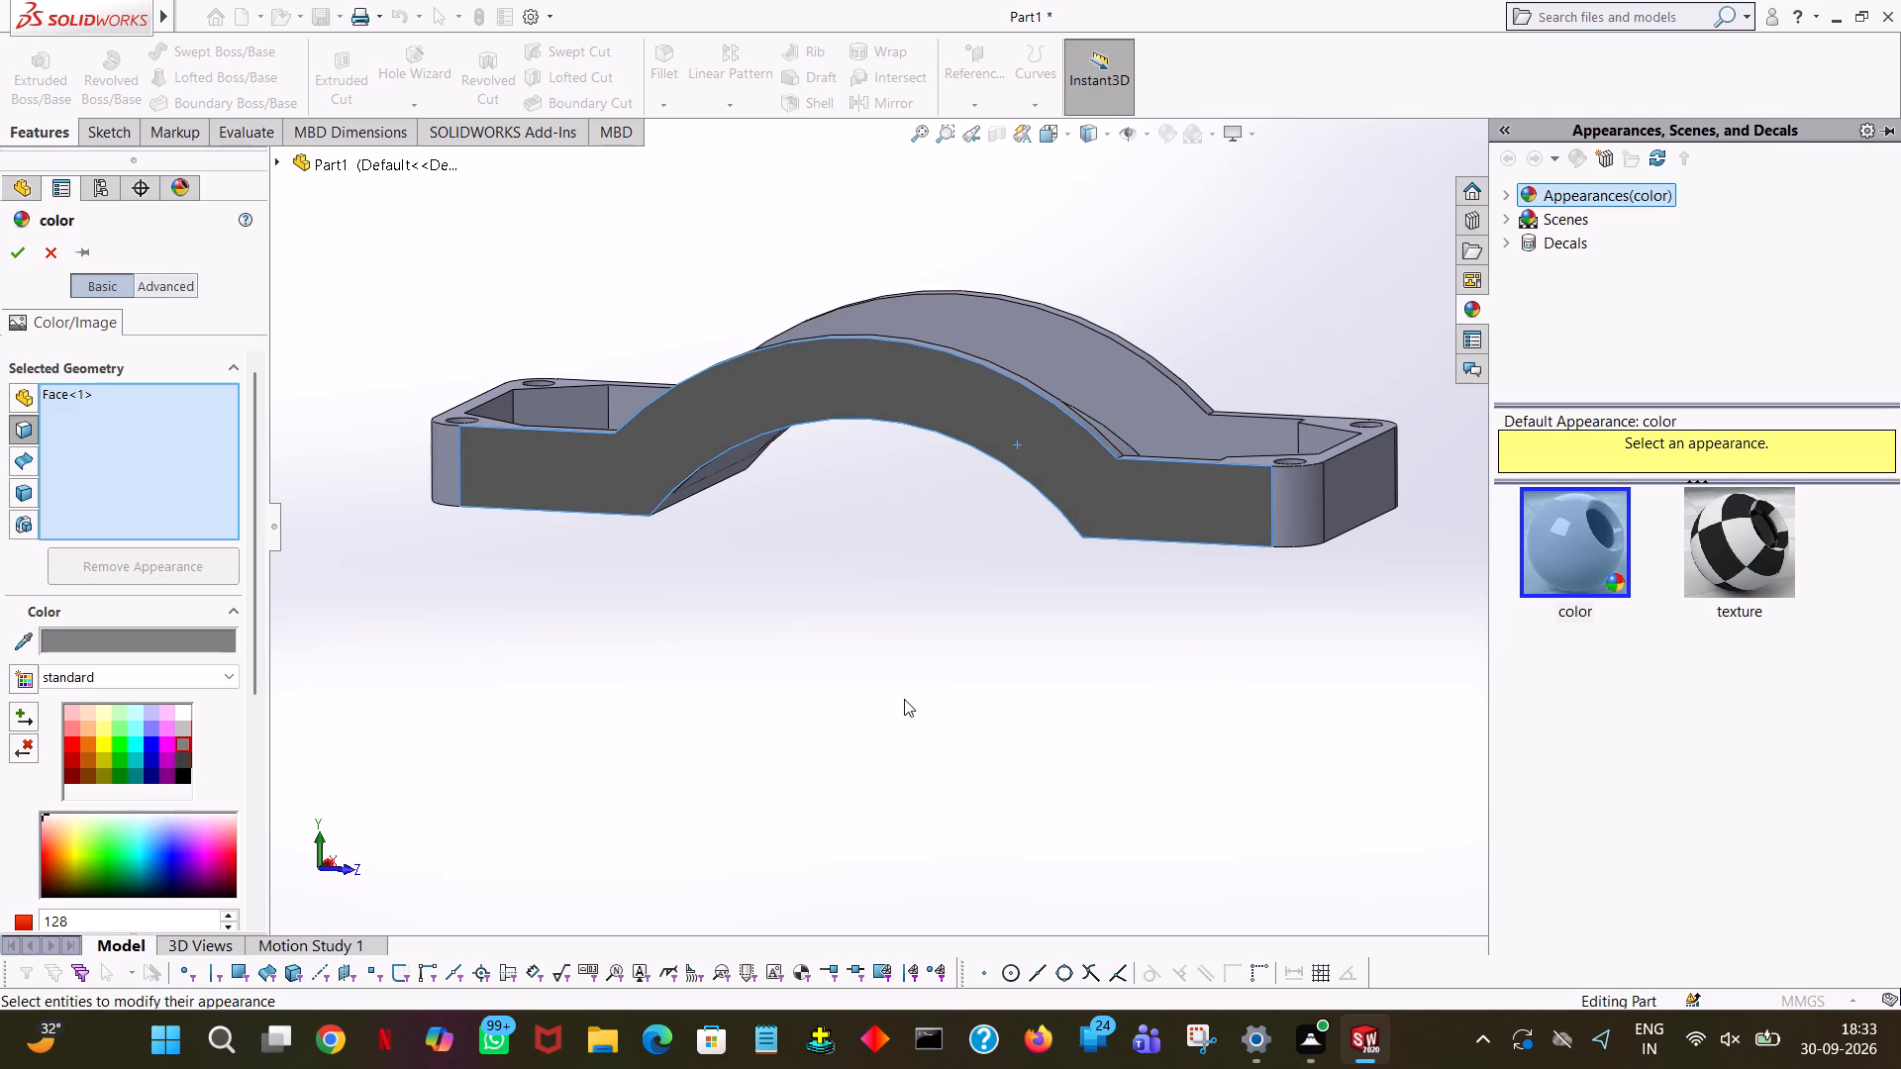
Add the opposite arched side face to the same medium grey colour and apply the appearance.
middle_click_drag(915, 700, 903, 705)
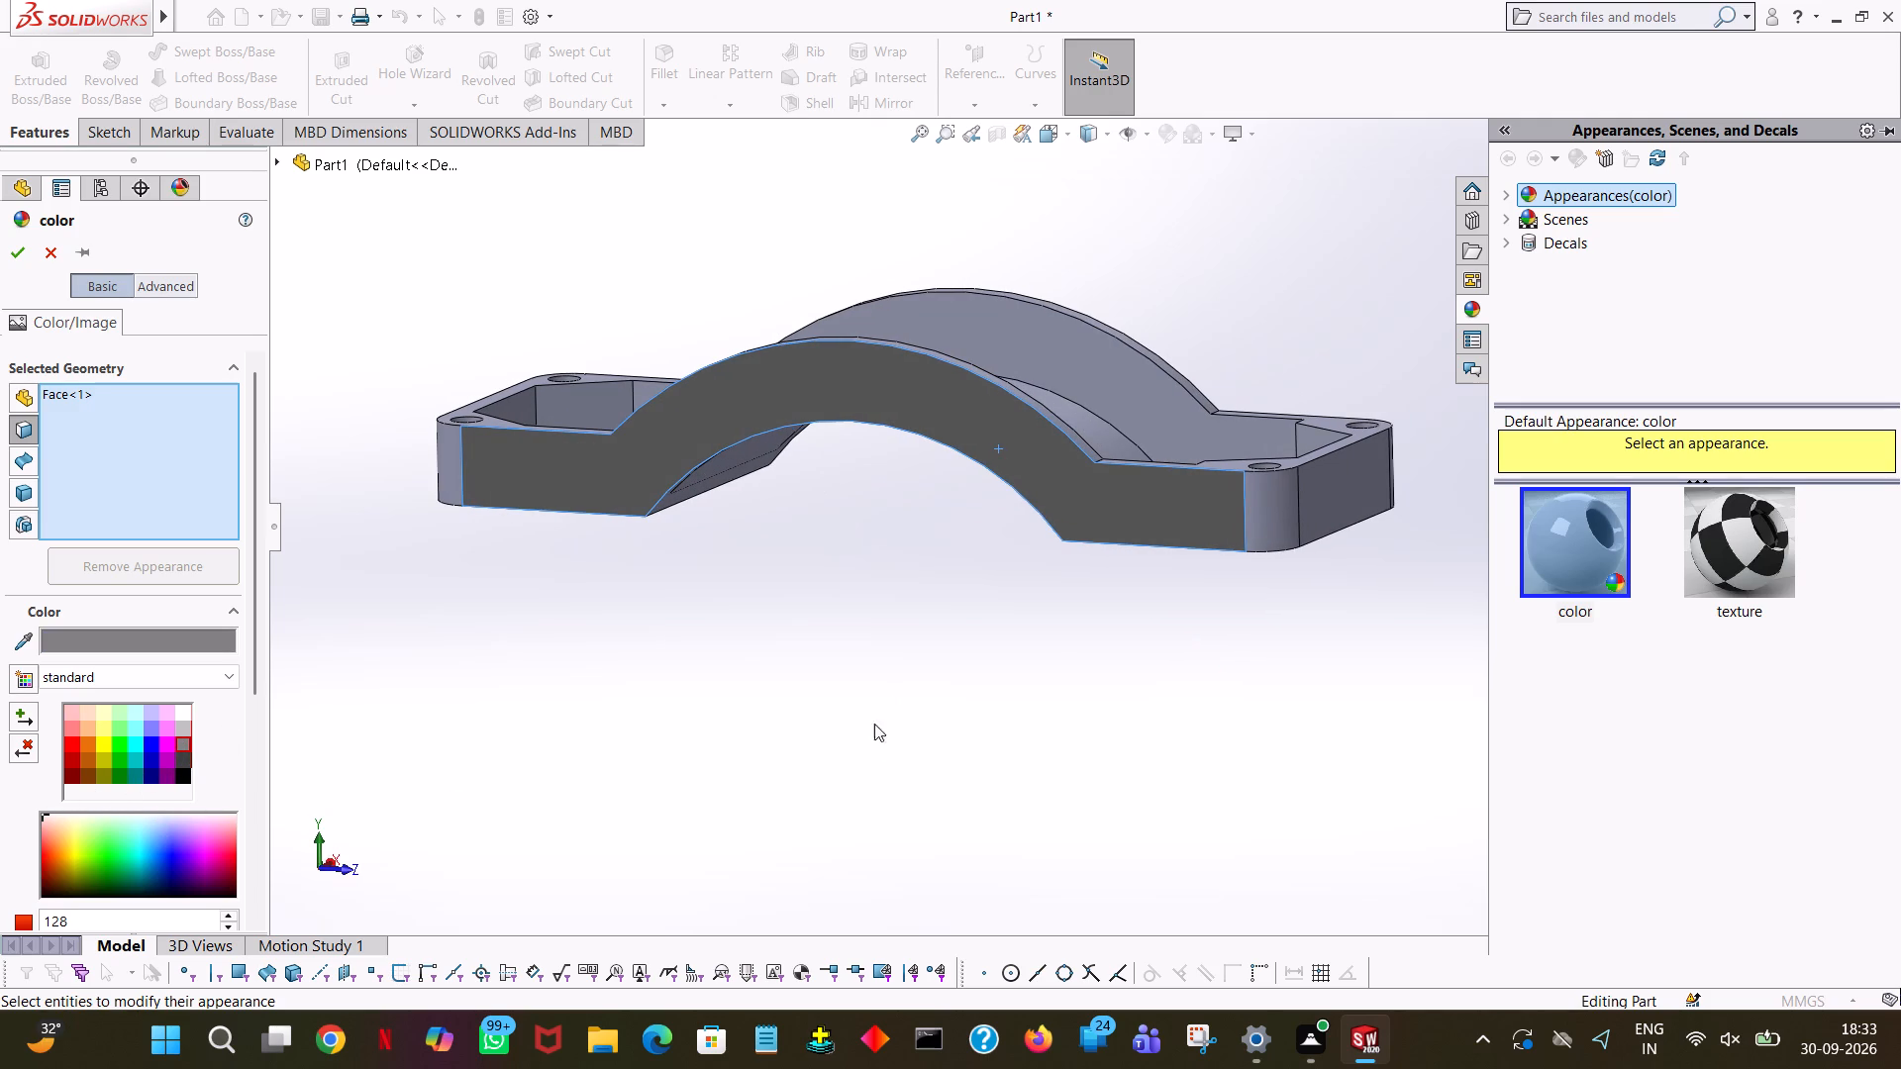
middle_click_drag(856, 738, 641, 783)
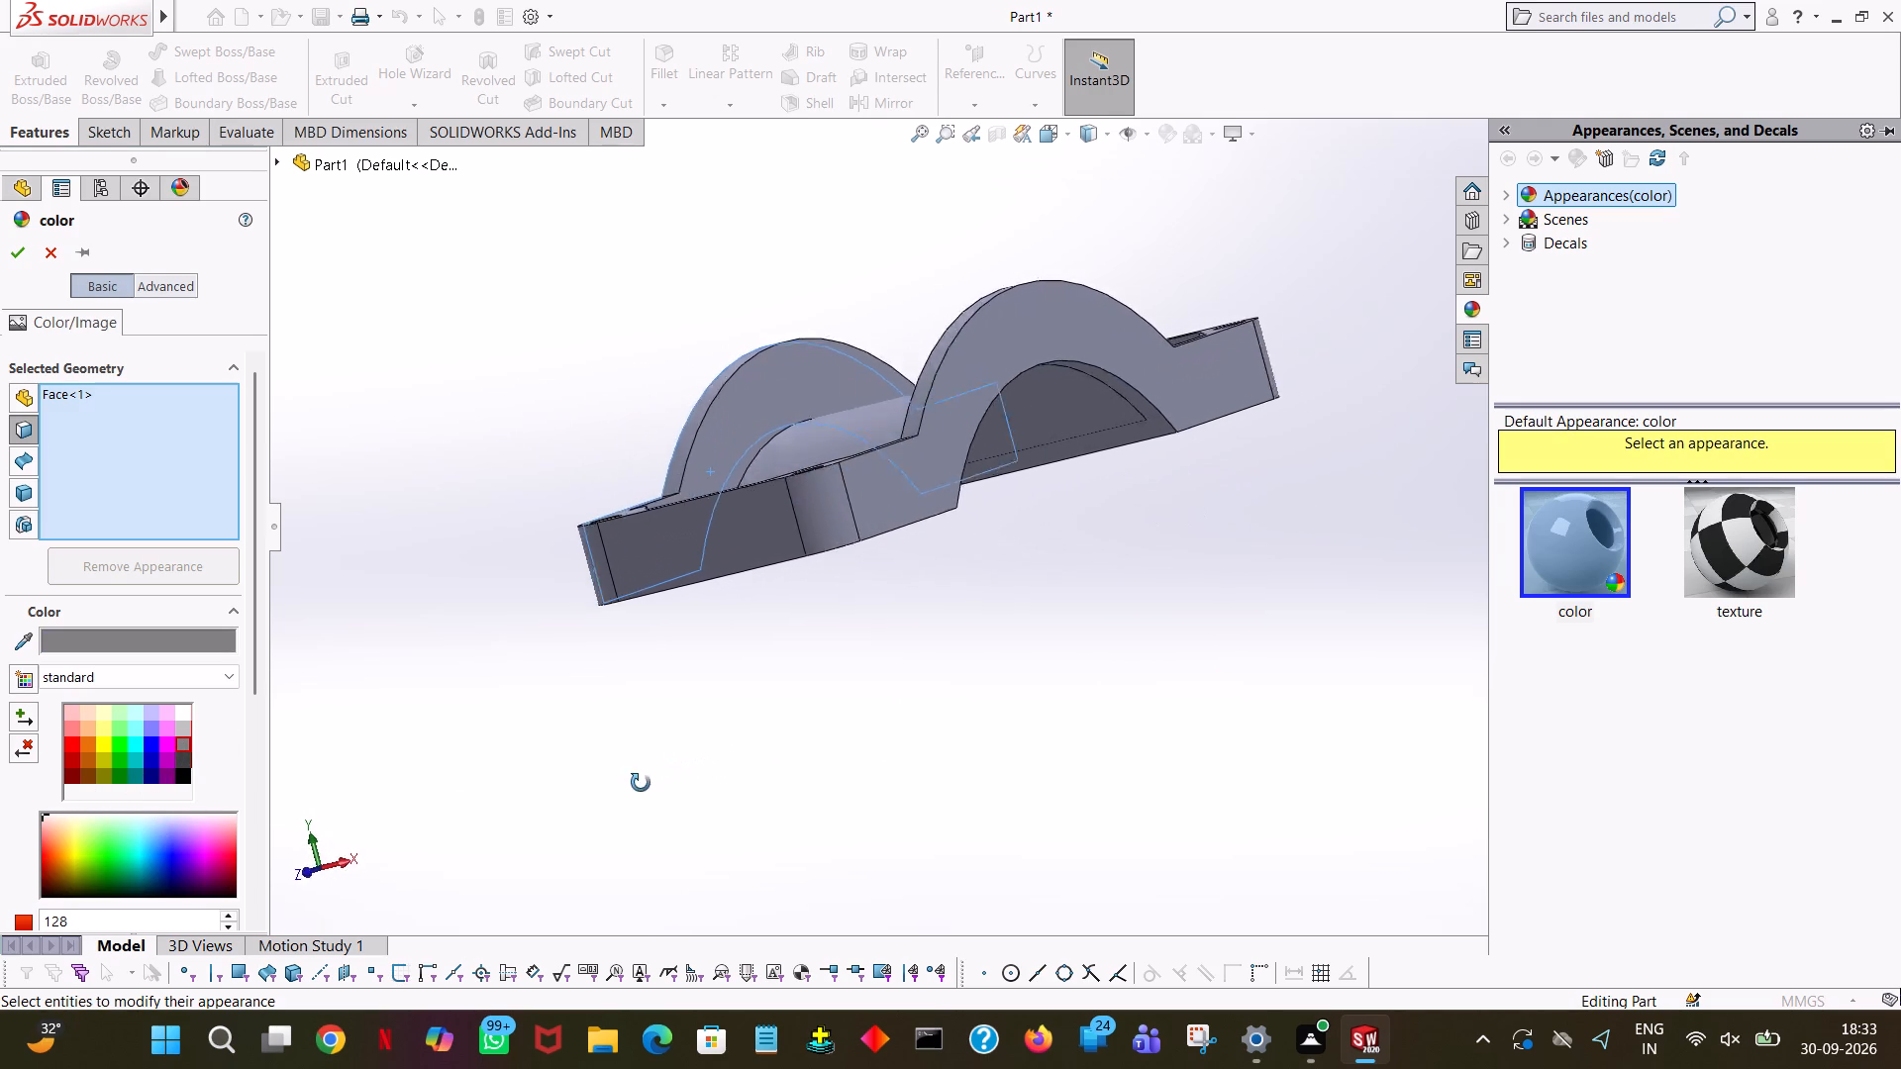
middle_click_drag(641, 783, 593, 813)
middle_click(543, 857)
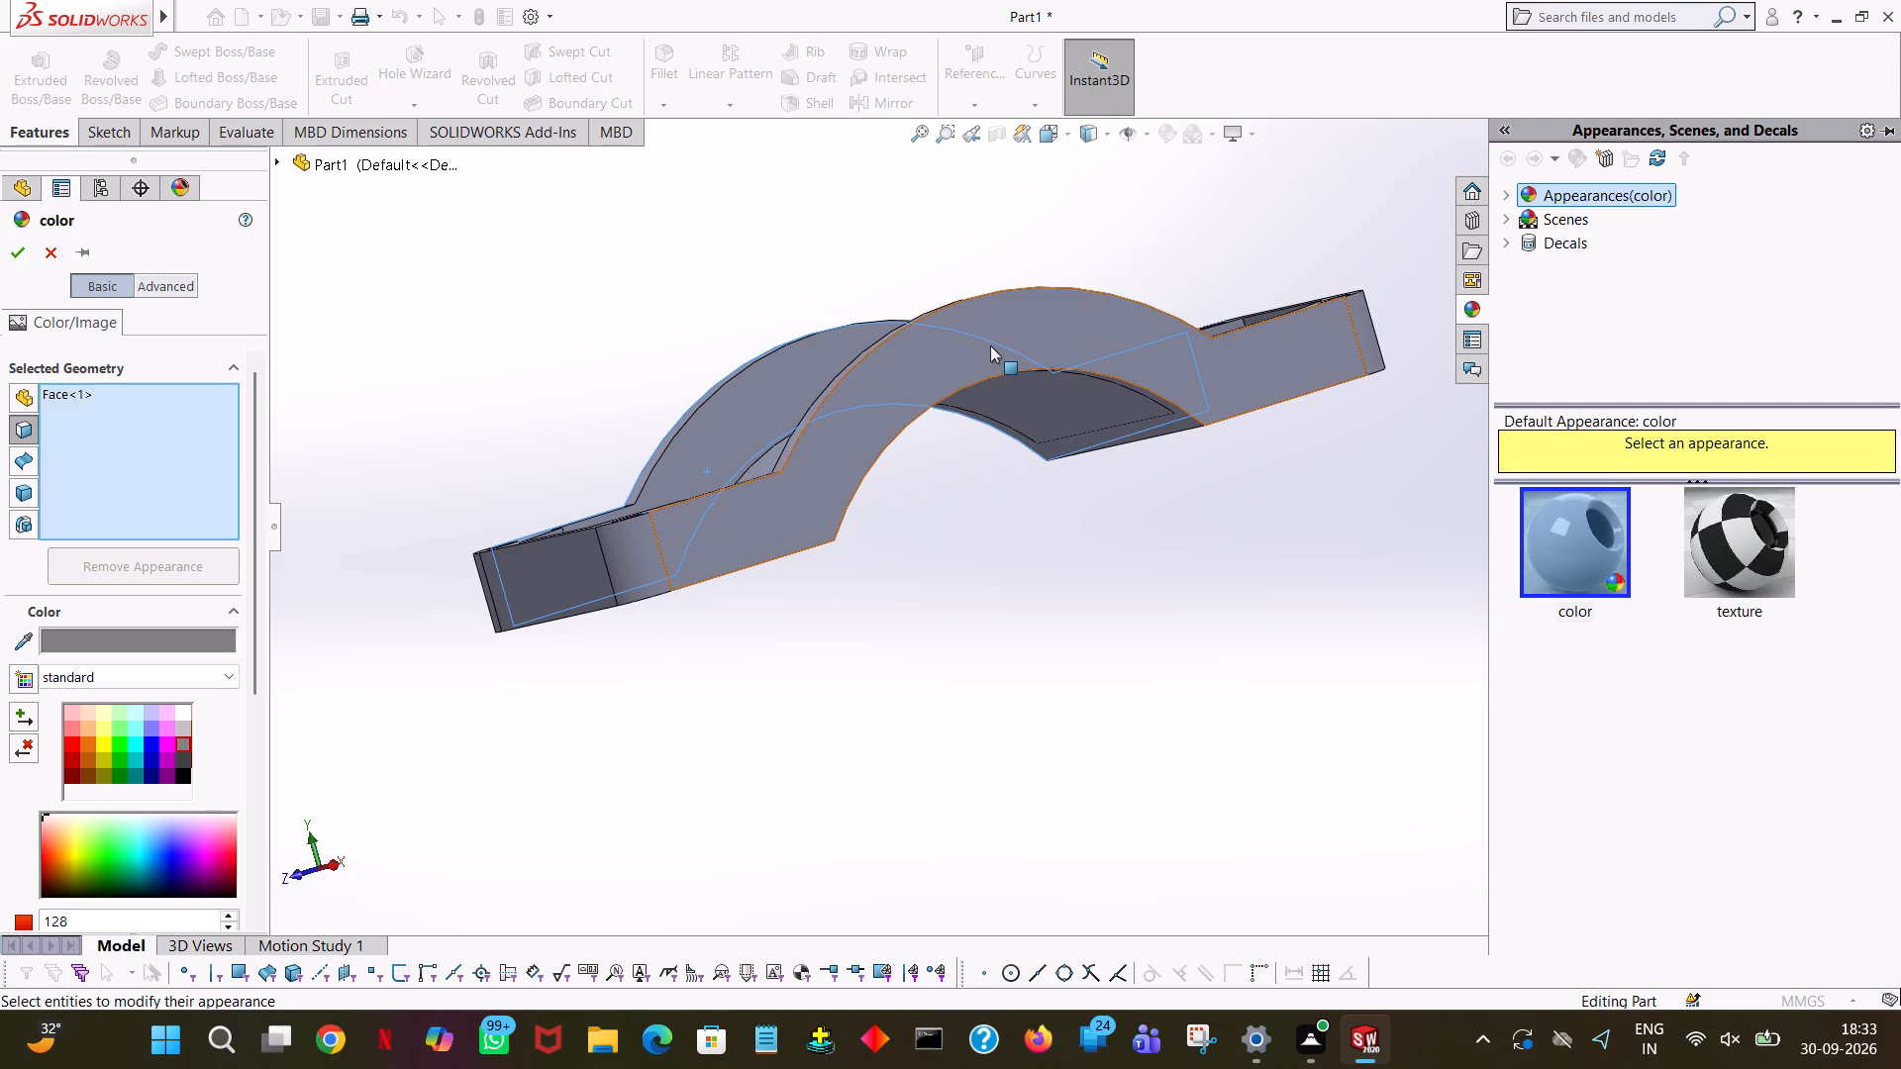
left_click(990, 345)
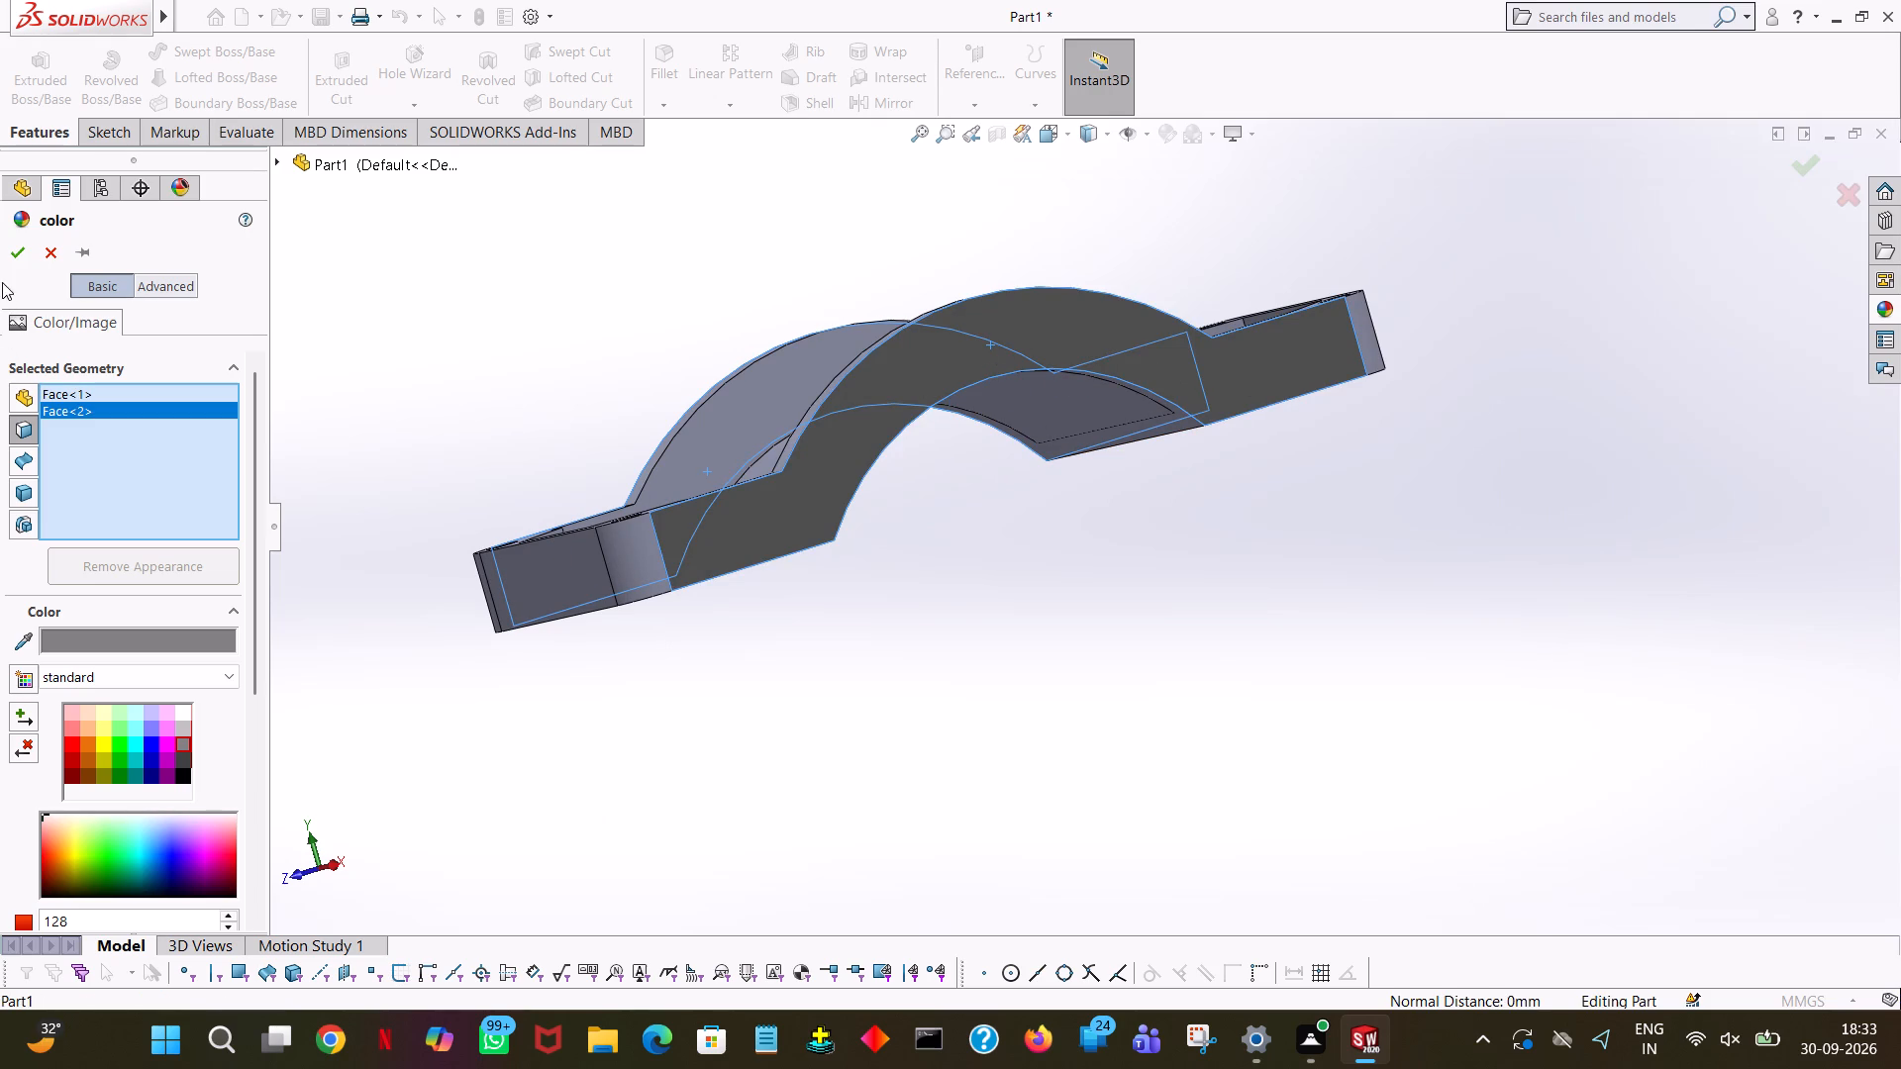
left_click(10, 262)
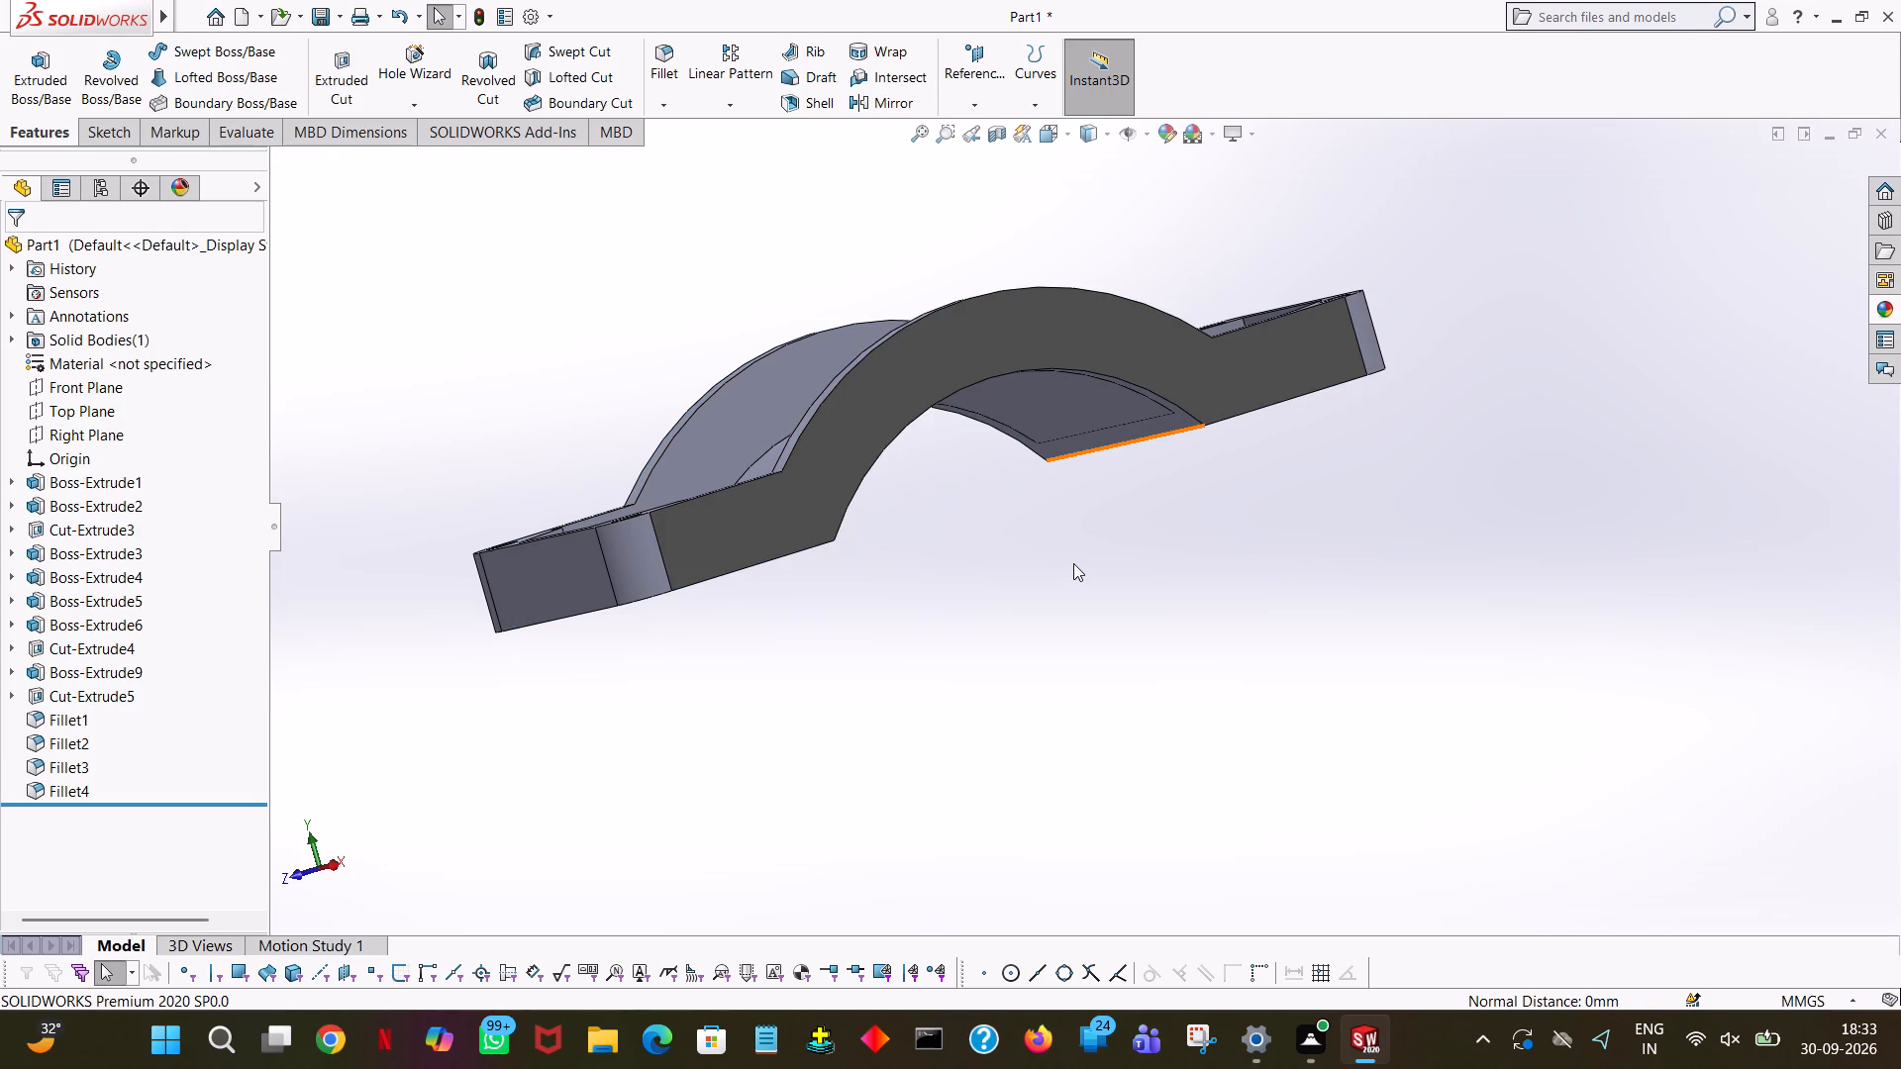
Colour the flat outer end faces of both flanges dark red from the standard swatches and apply the appearance.
middle_click_drag(1073, 563, 1192, 573)
left_click(889, 572)
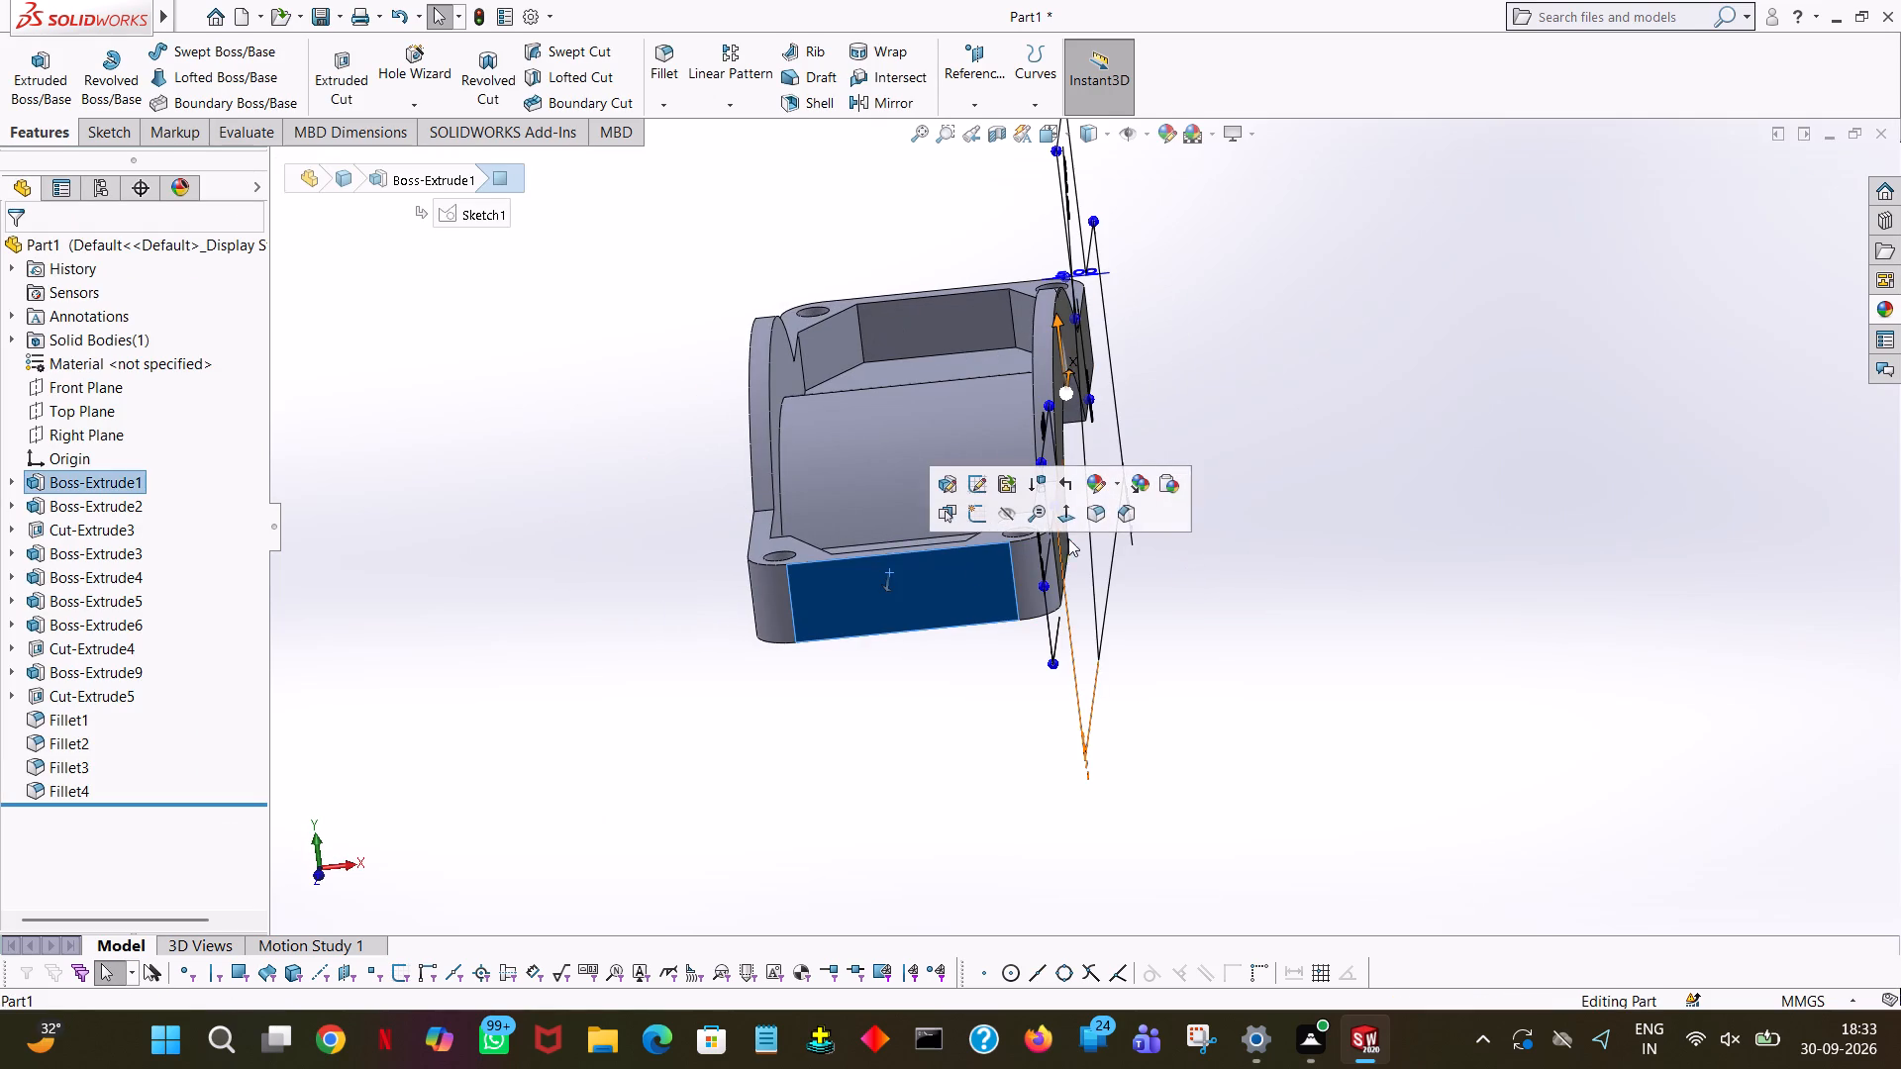
left_click(1099, 491)
left_click(1101, 533)
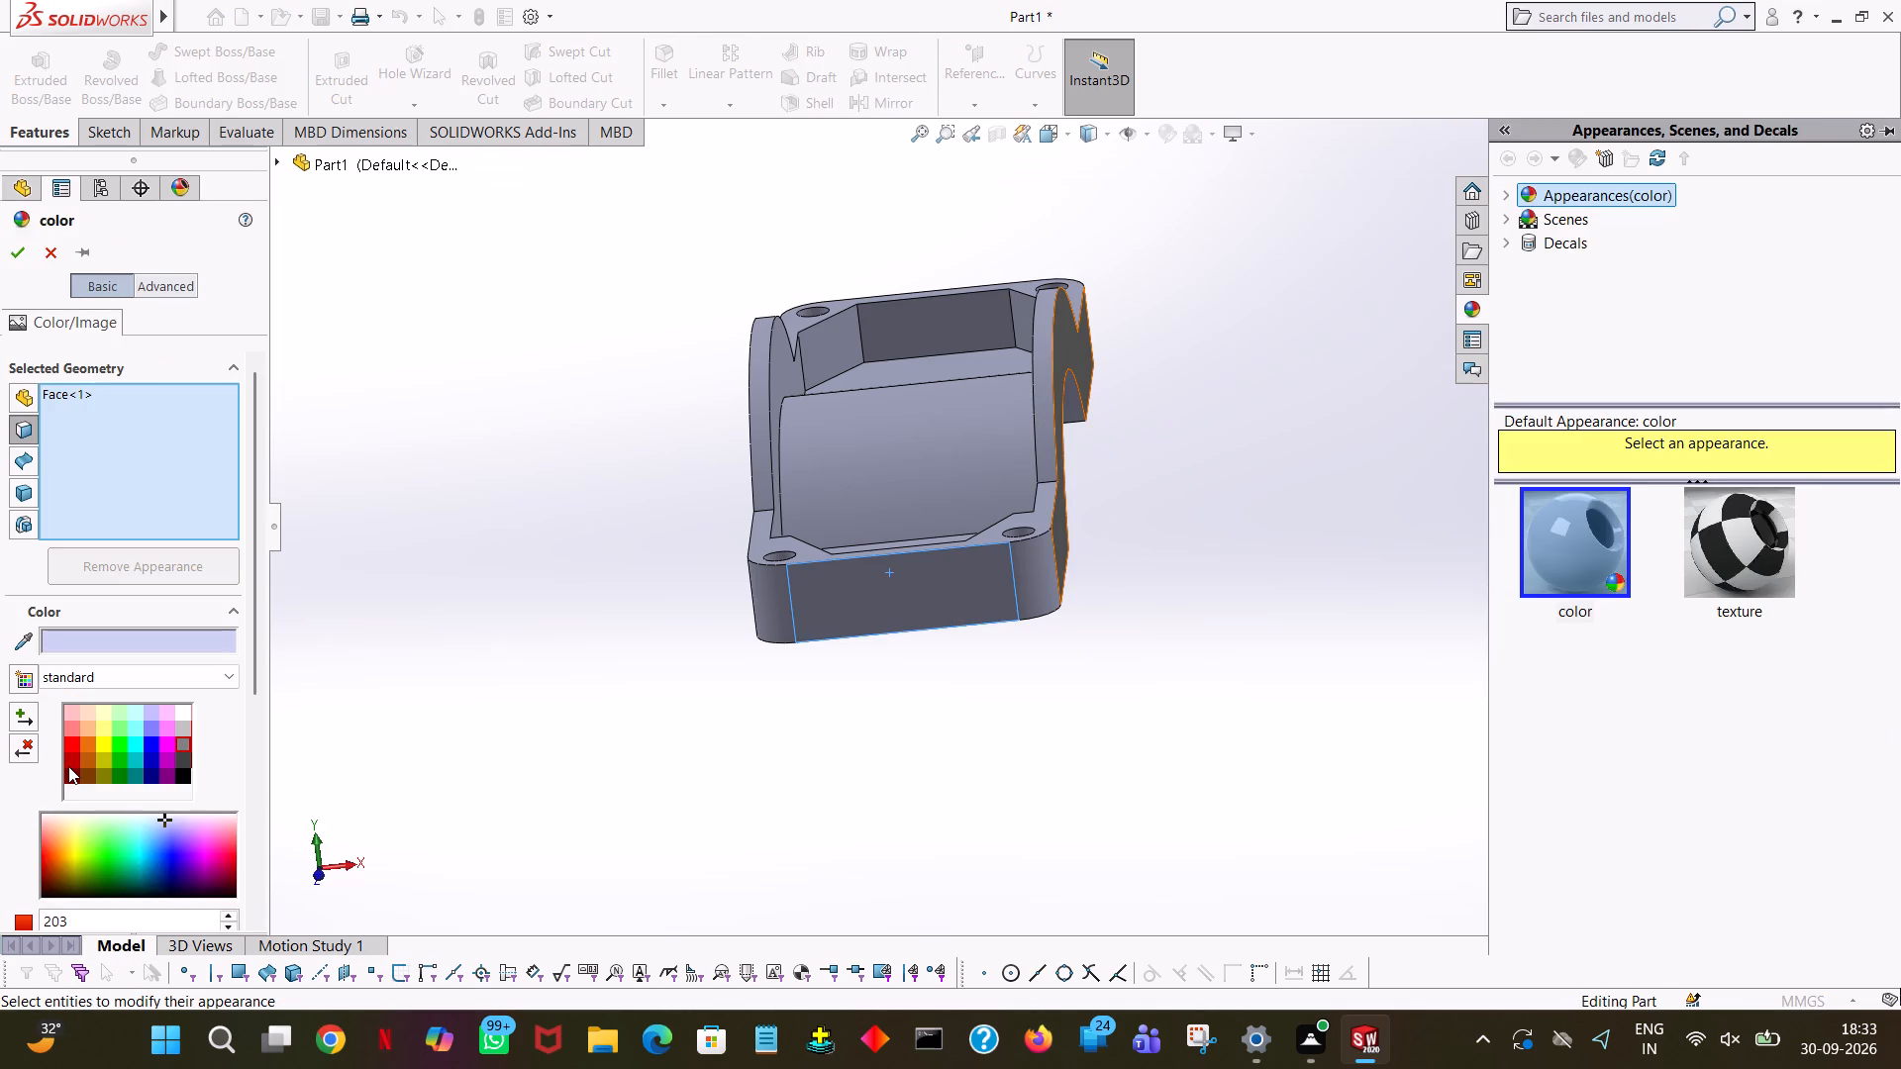
left_click(68, 766)
left_click(67, 781)
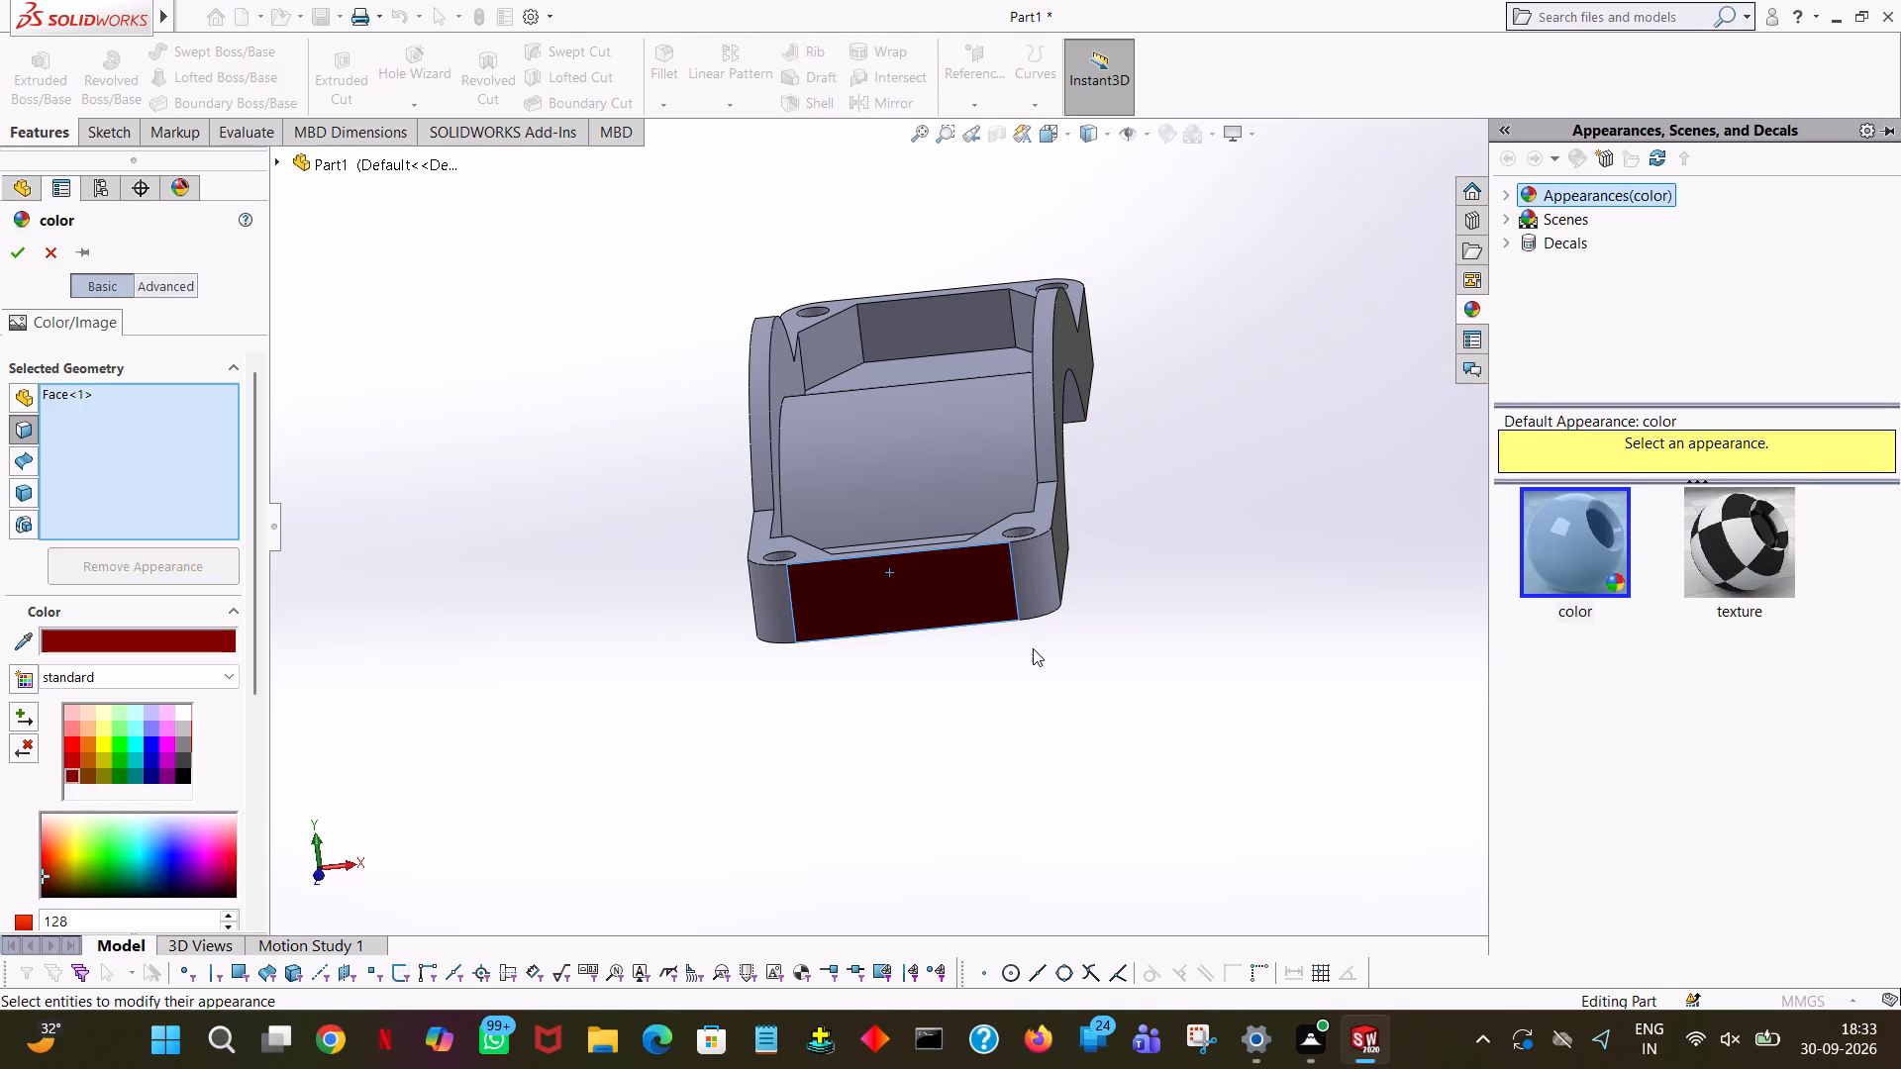
middle_click_drag(1154, 660, 844, 963)
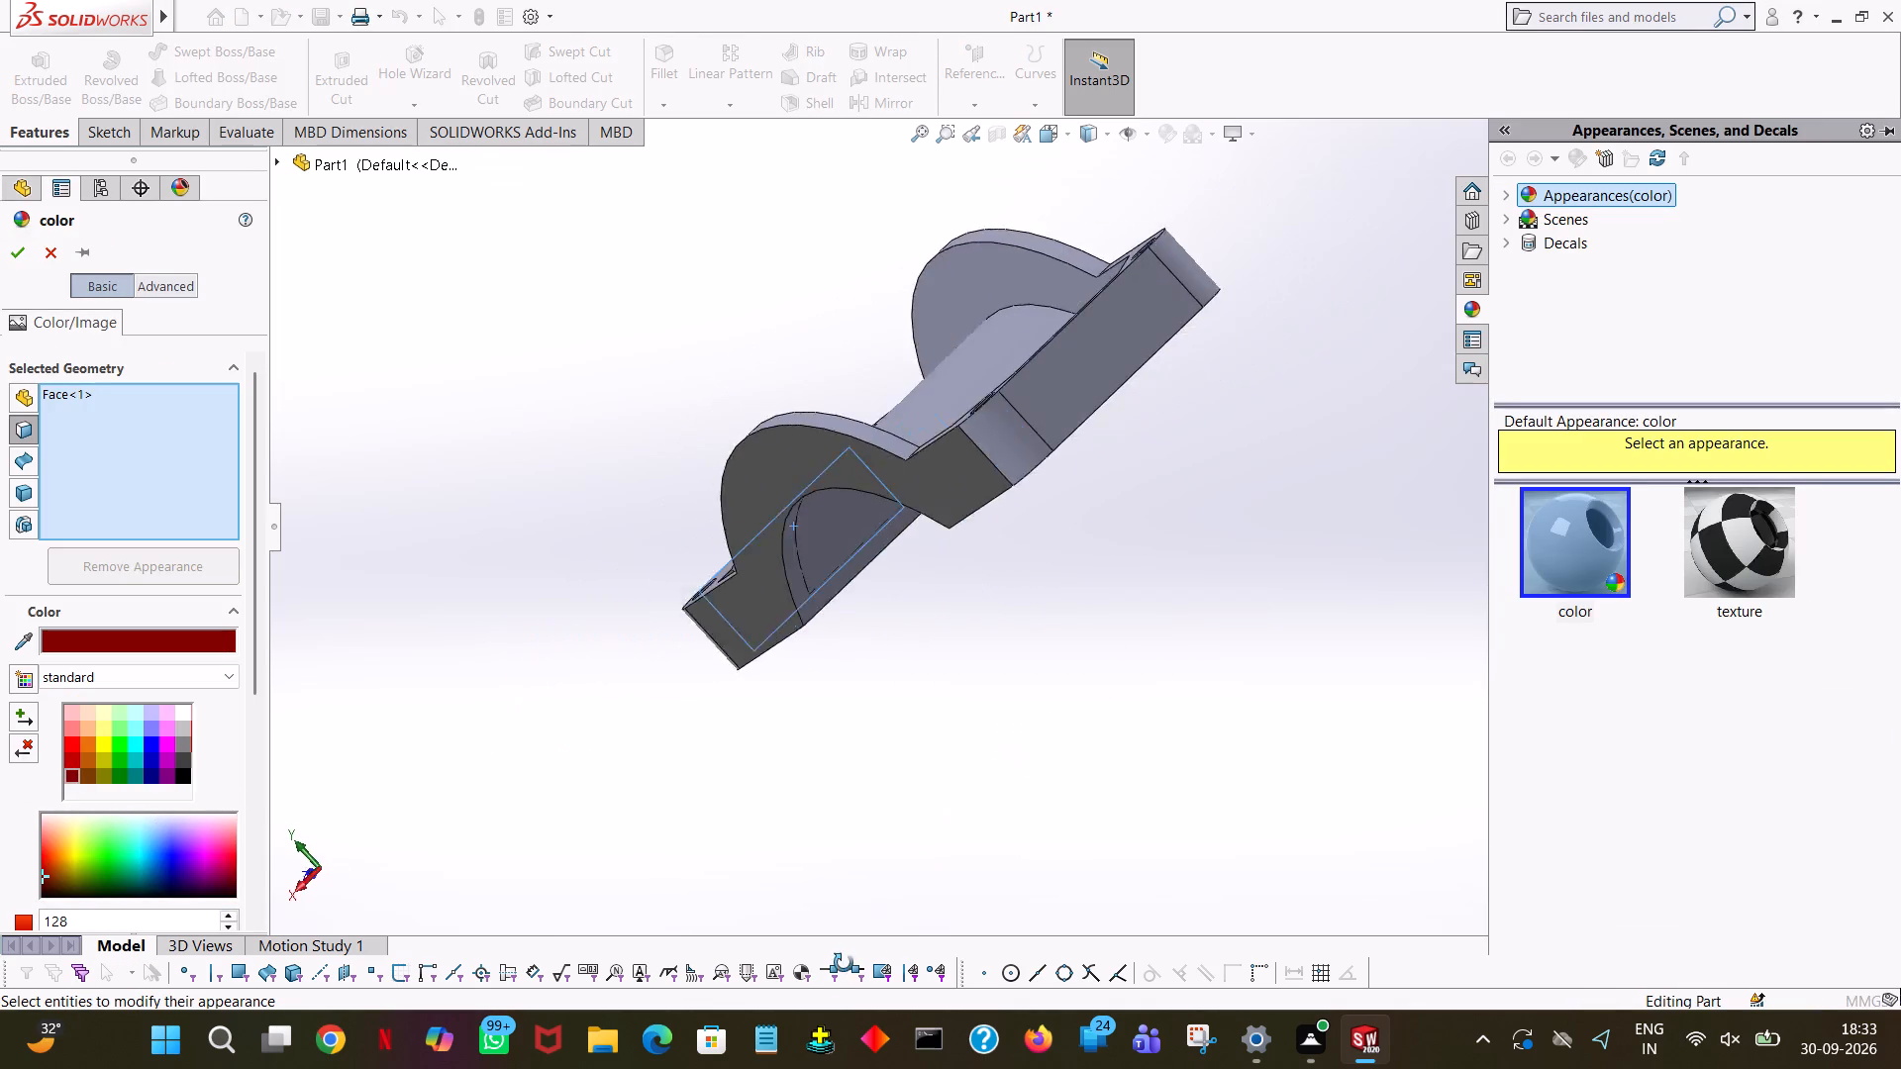
middle_click_drag(844, 963, 830, 980)
left_click(1060, 384)
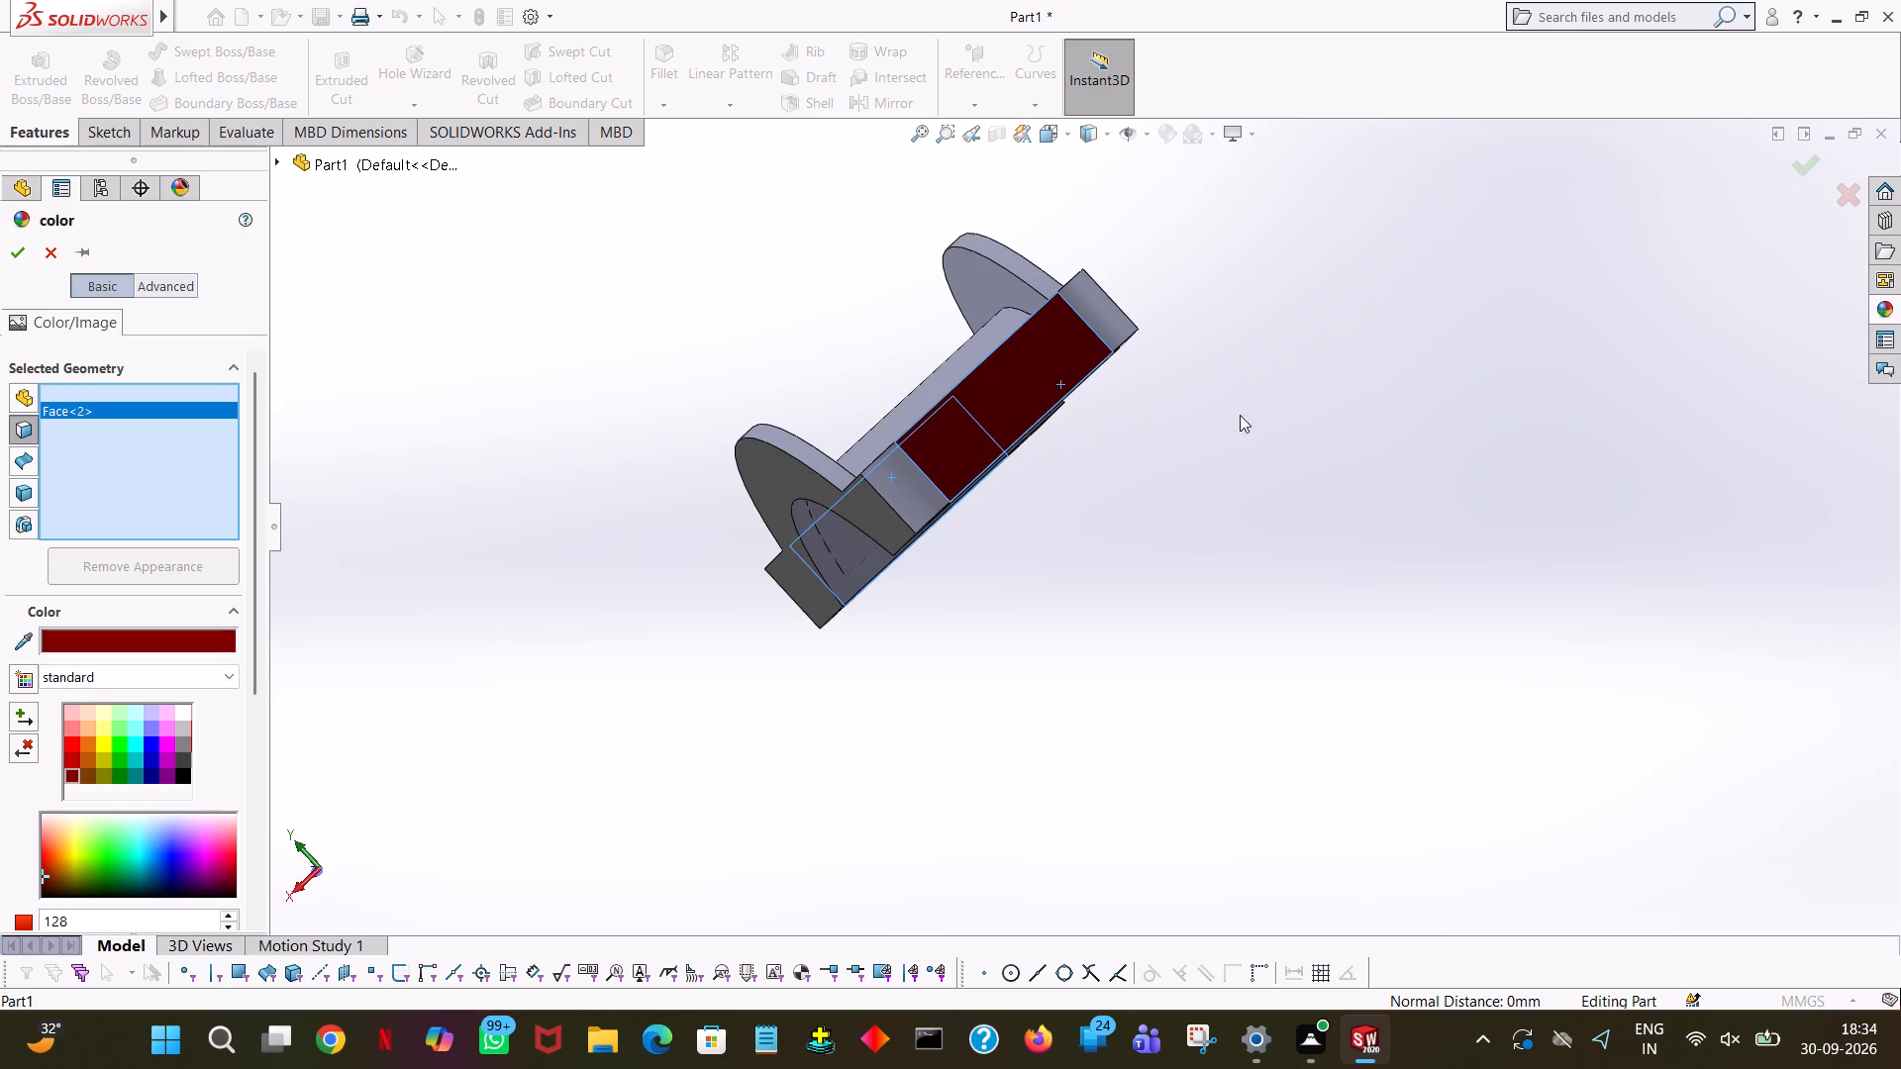
middle_click_drag(1346, 419, 1207, 855)
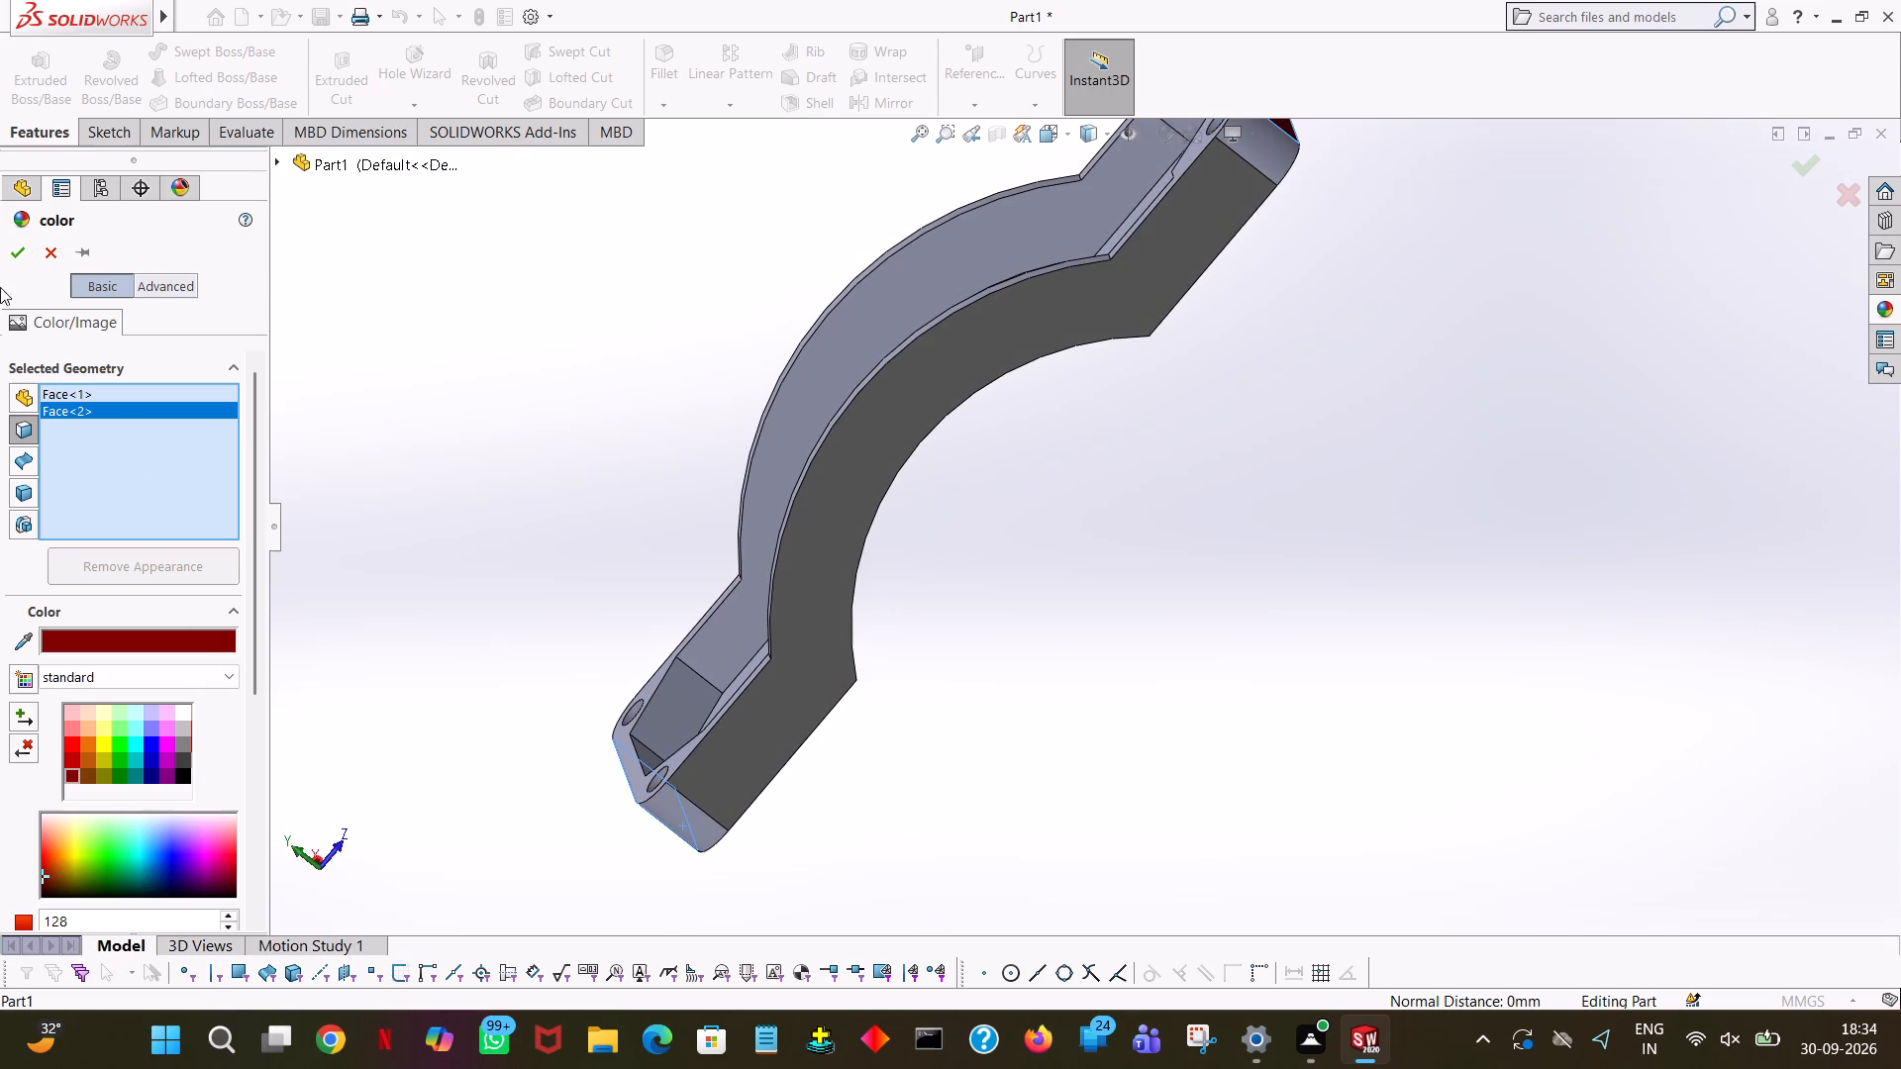
left_click(9, 239)
Give one rounded flange corner face a dark yellow colour from the standard swatches.
middle_click_drag(1340, 659, 1429, 606)
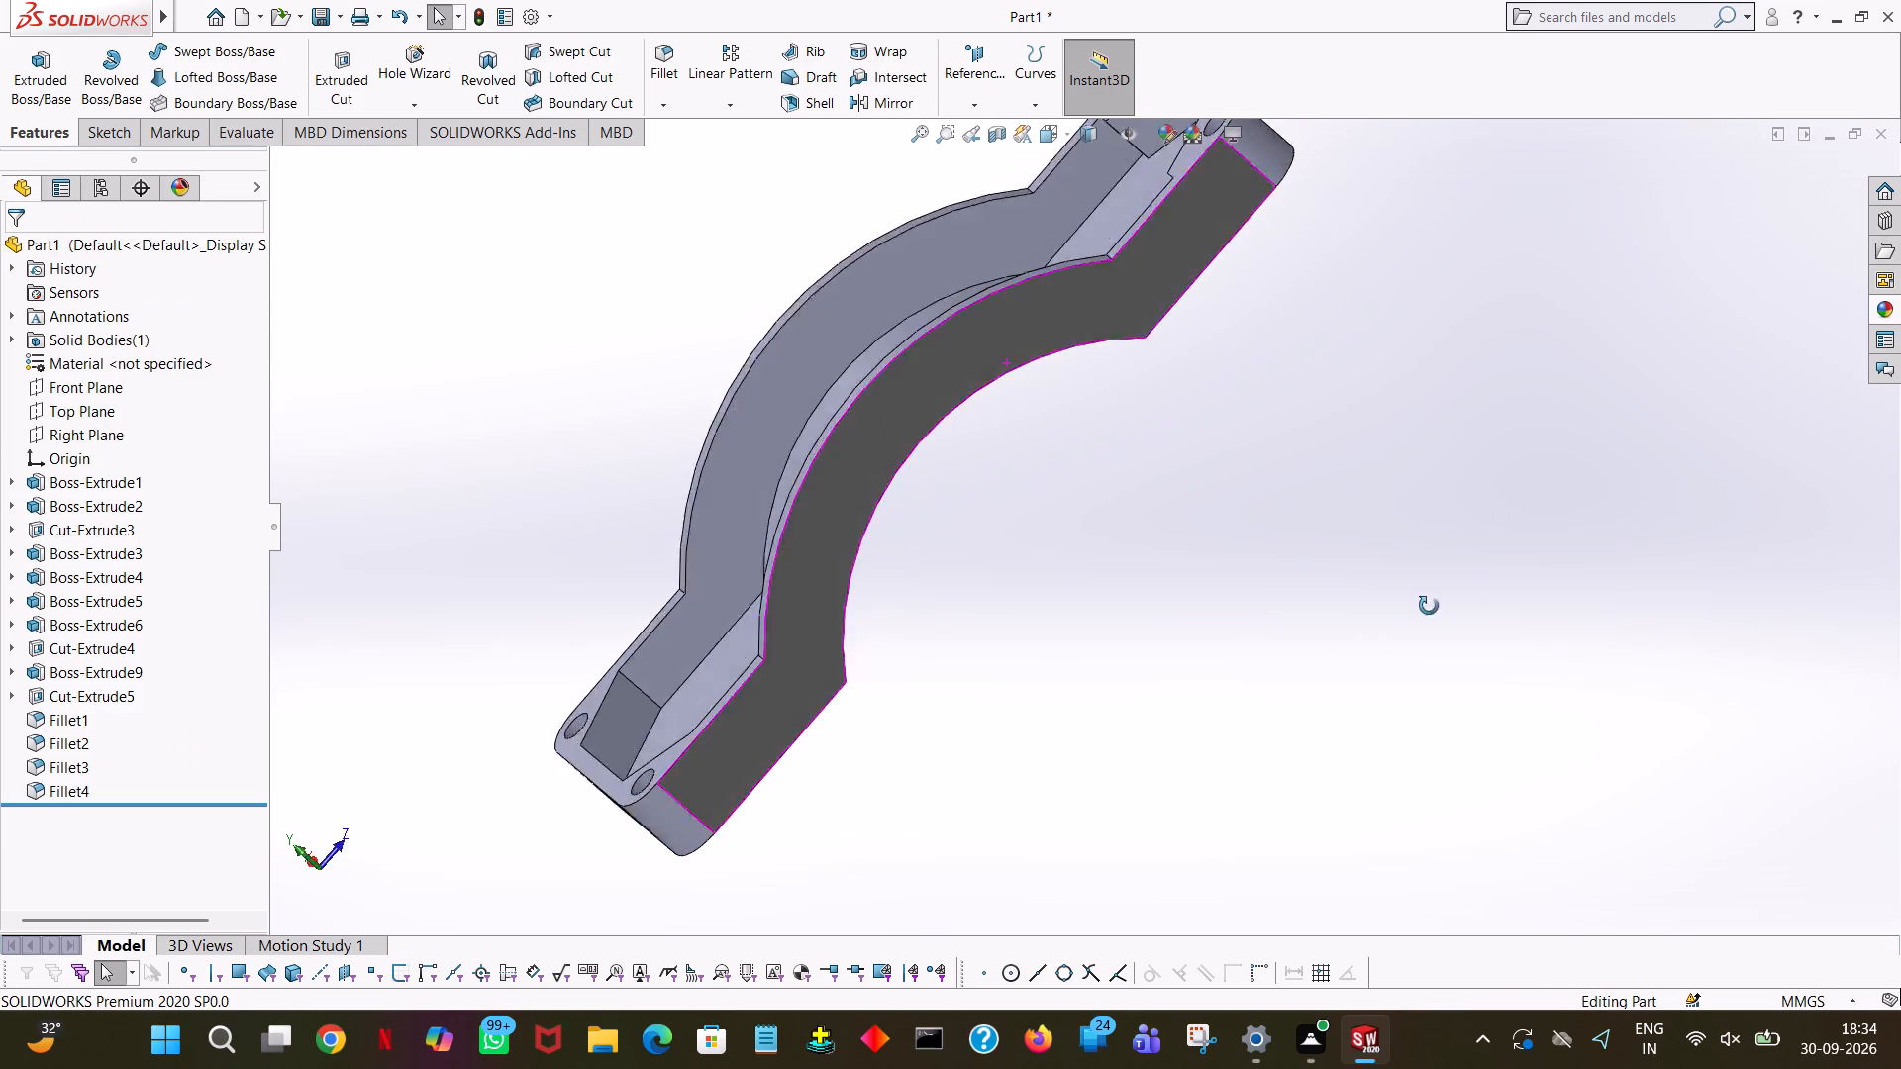
middle_click_drag(1429, 606, 1555, 471)
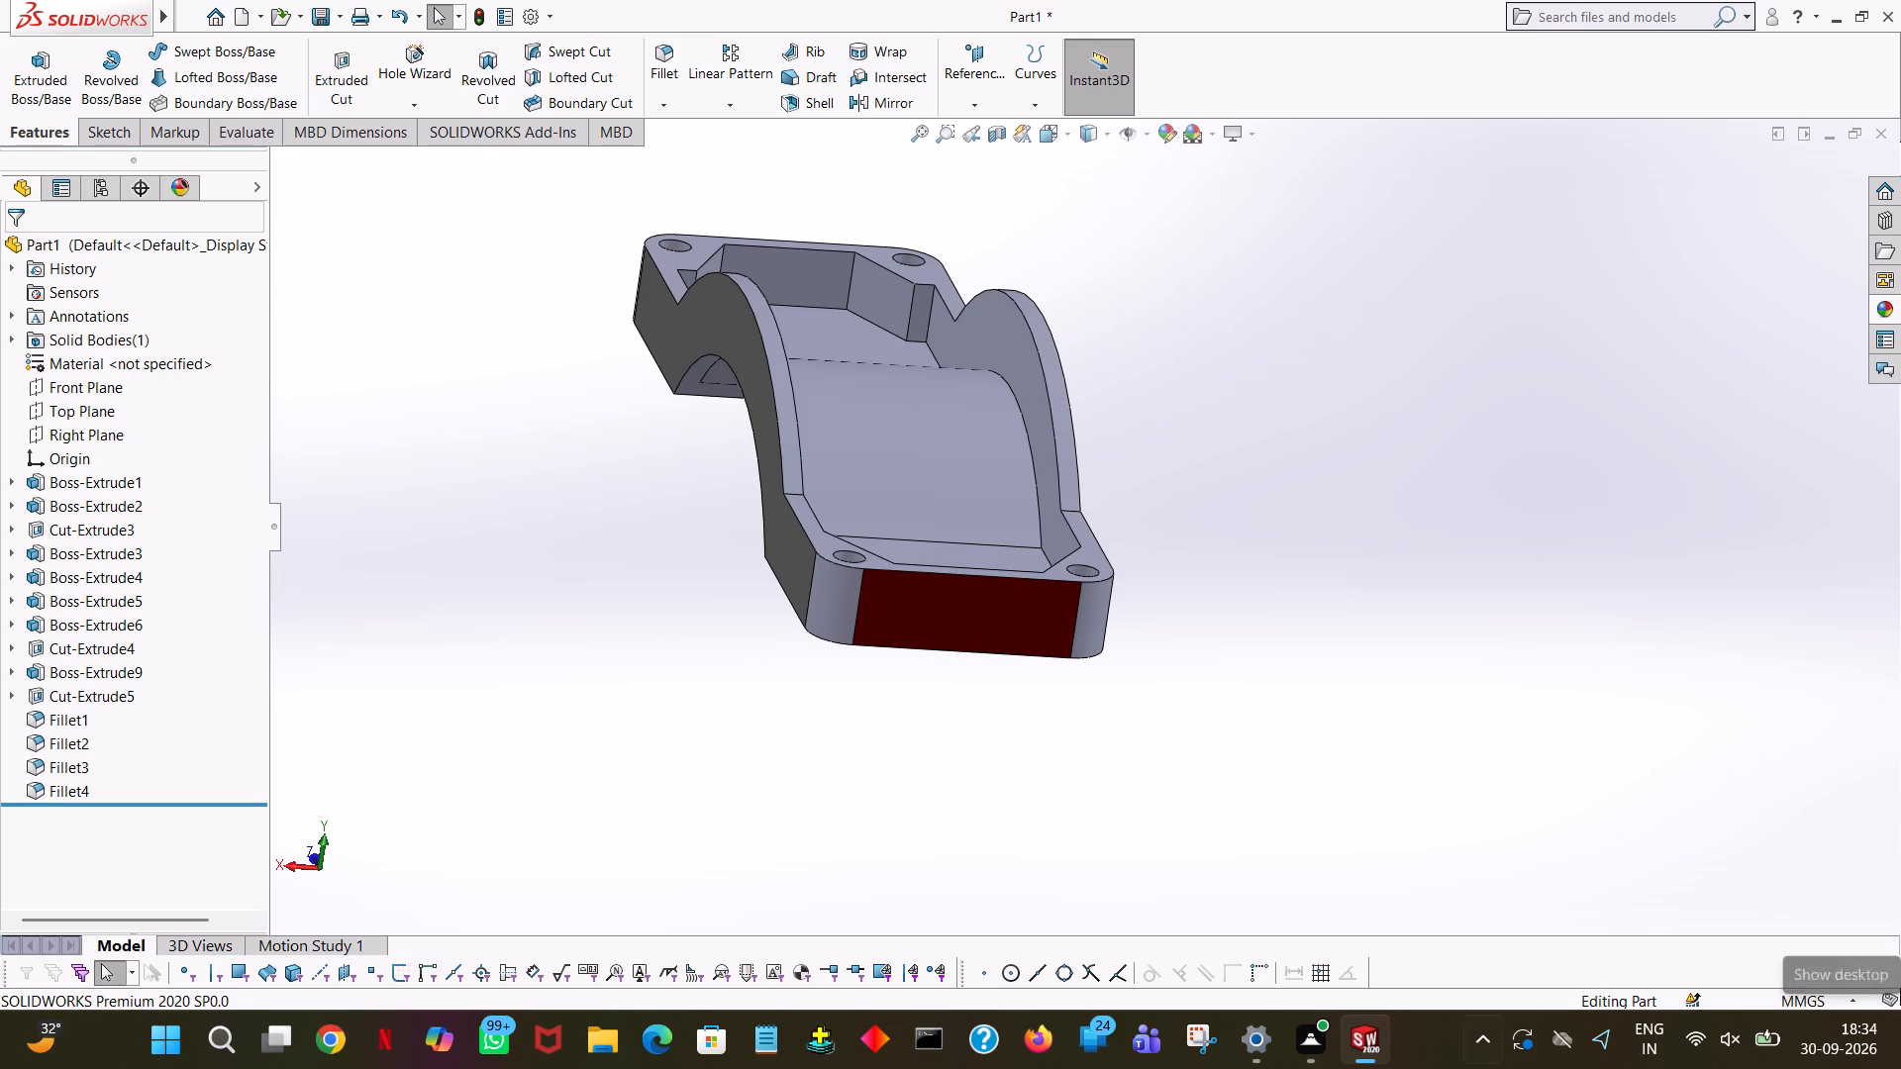
middle_click_drag(1407, 638, 1291, 580)
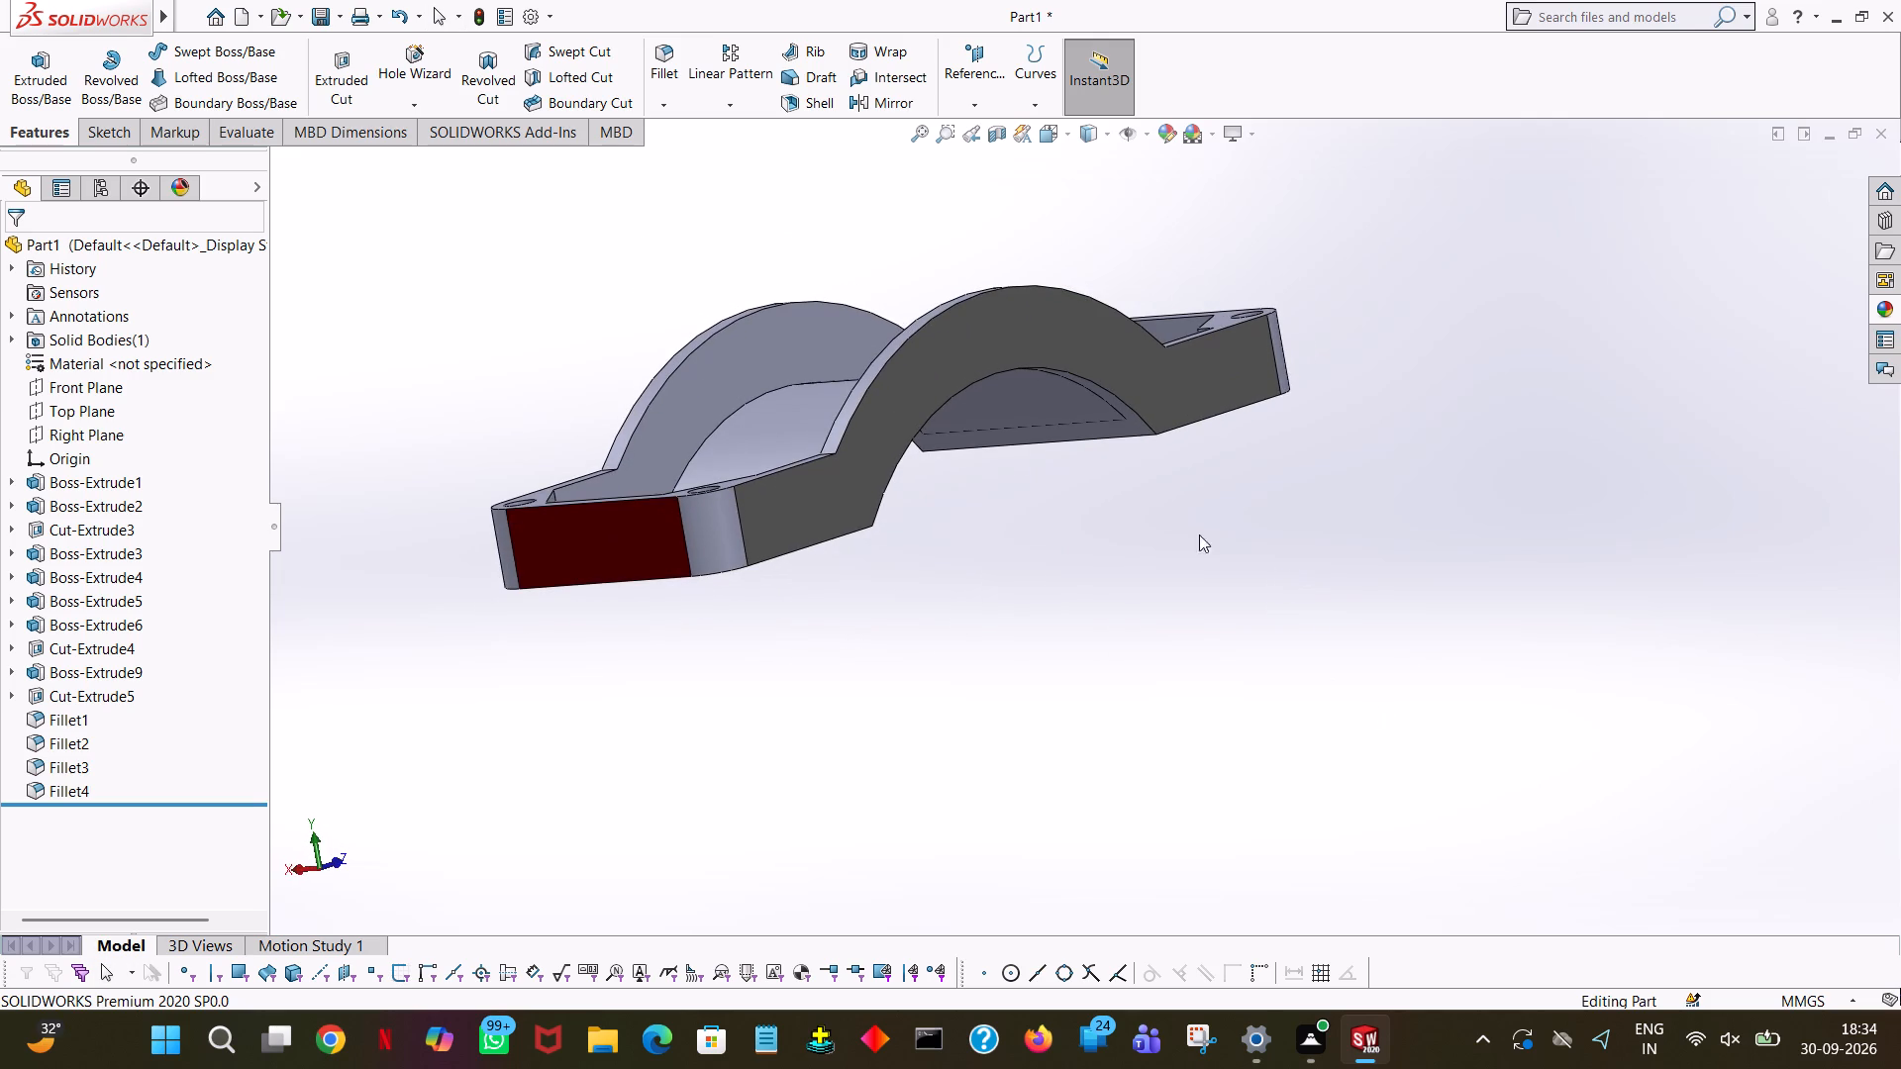
left_click(722, 548)
left_click(904, 463)
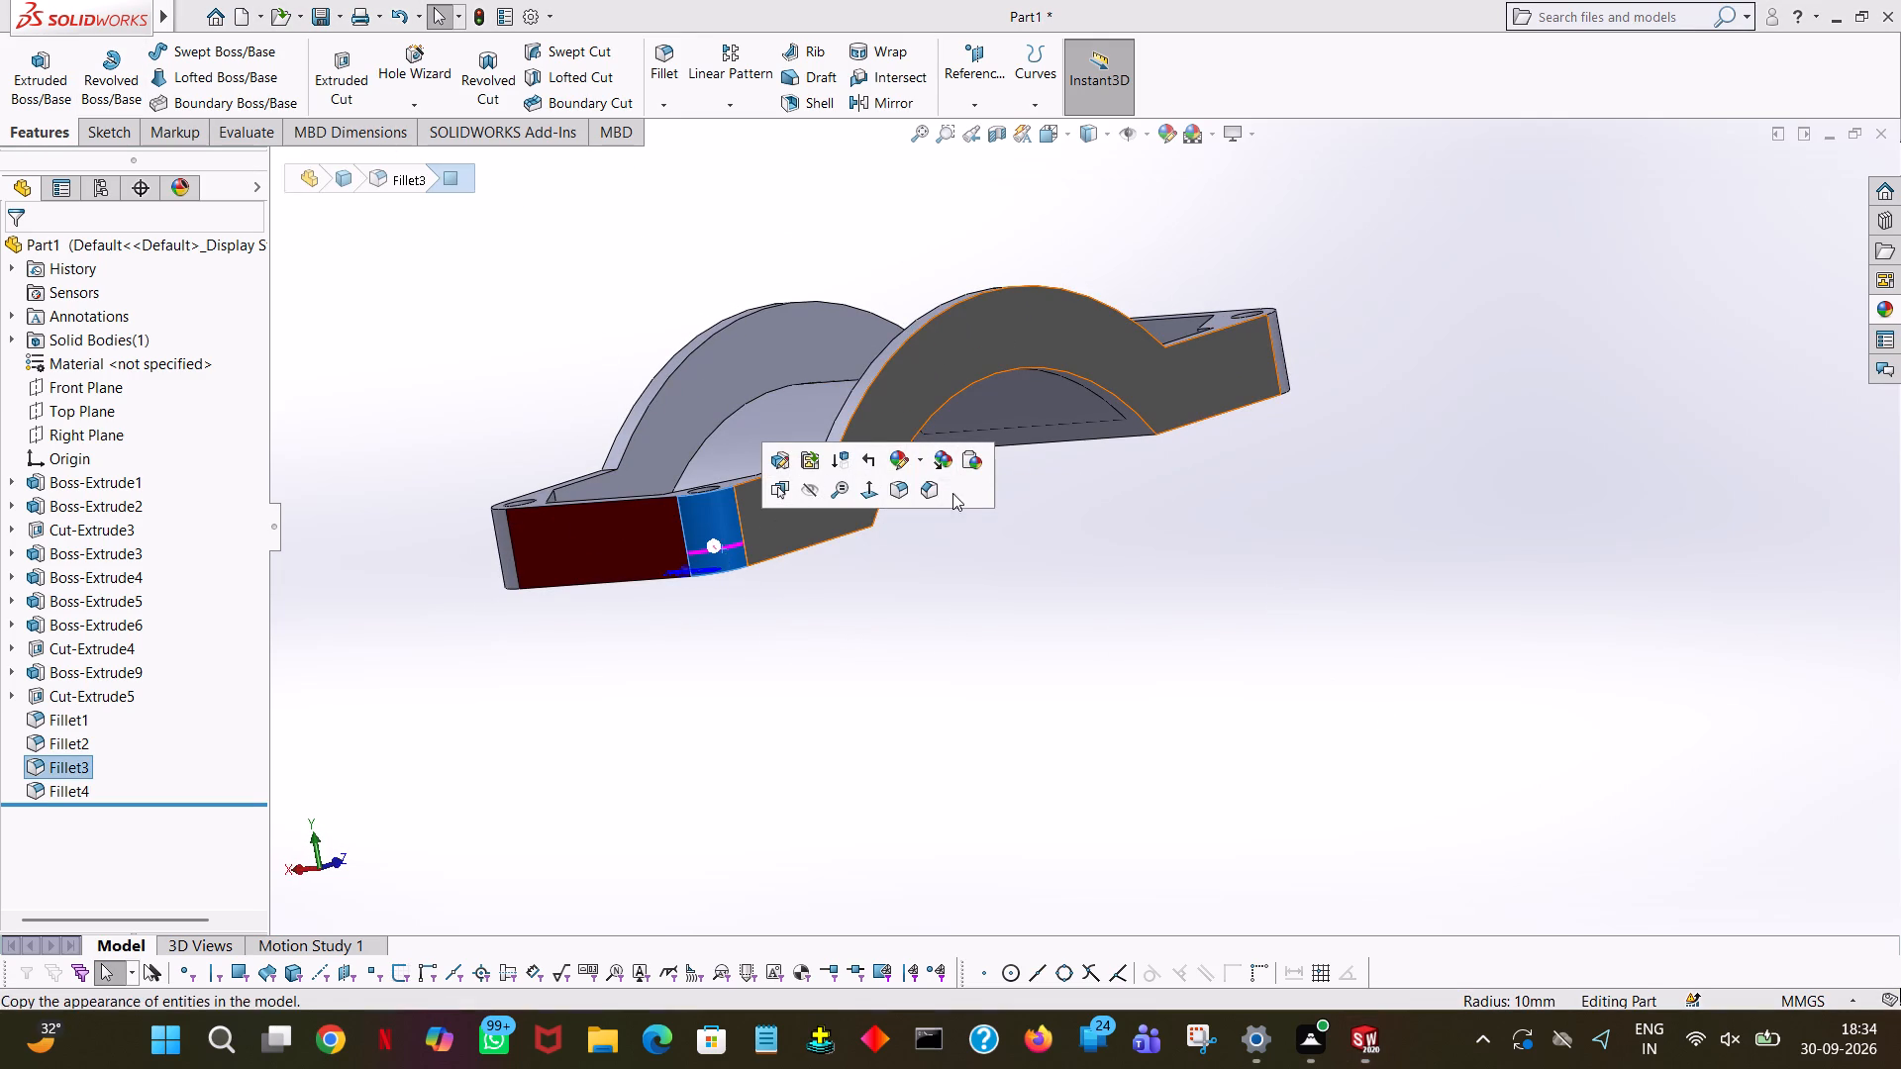
left_click(901, 454)
left_click(916, 508)
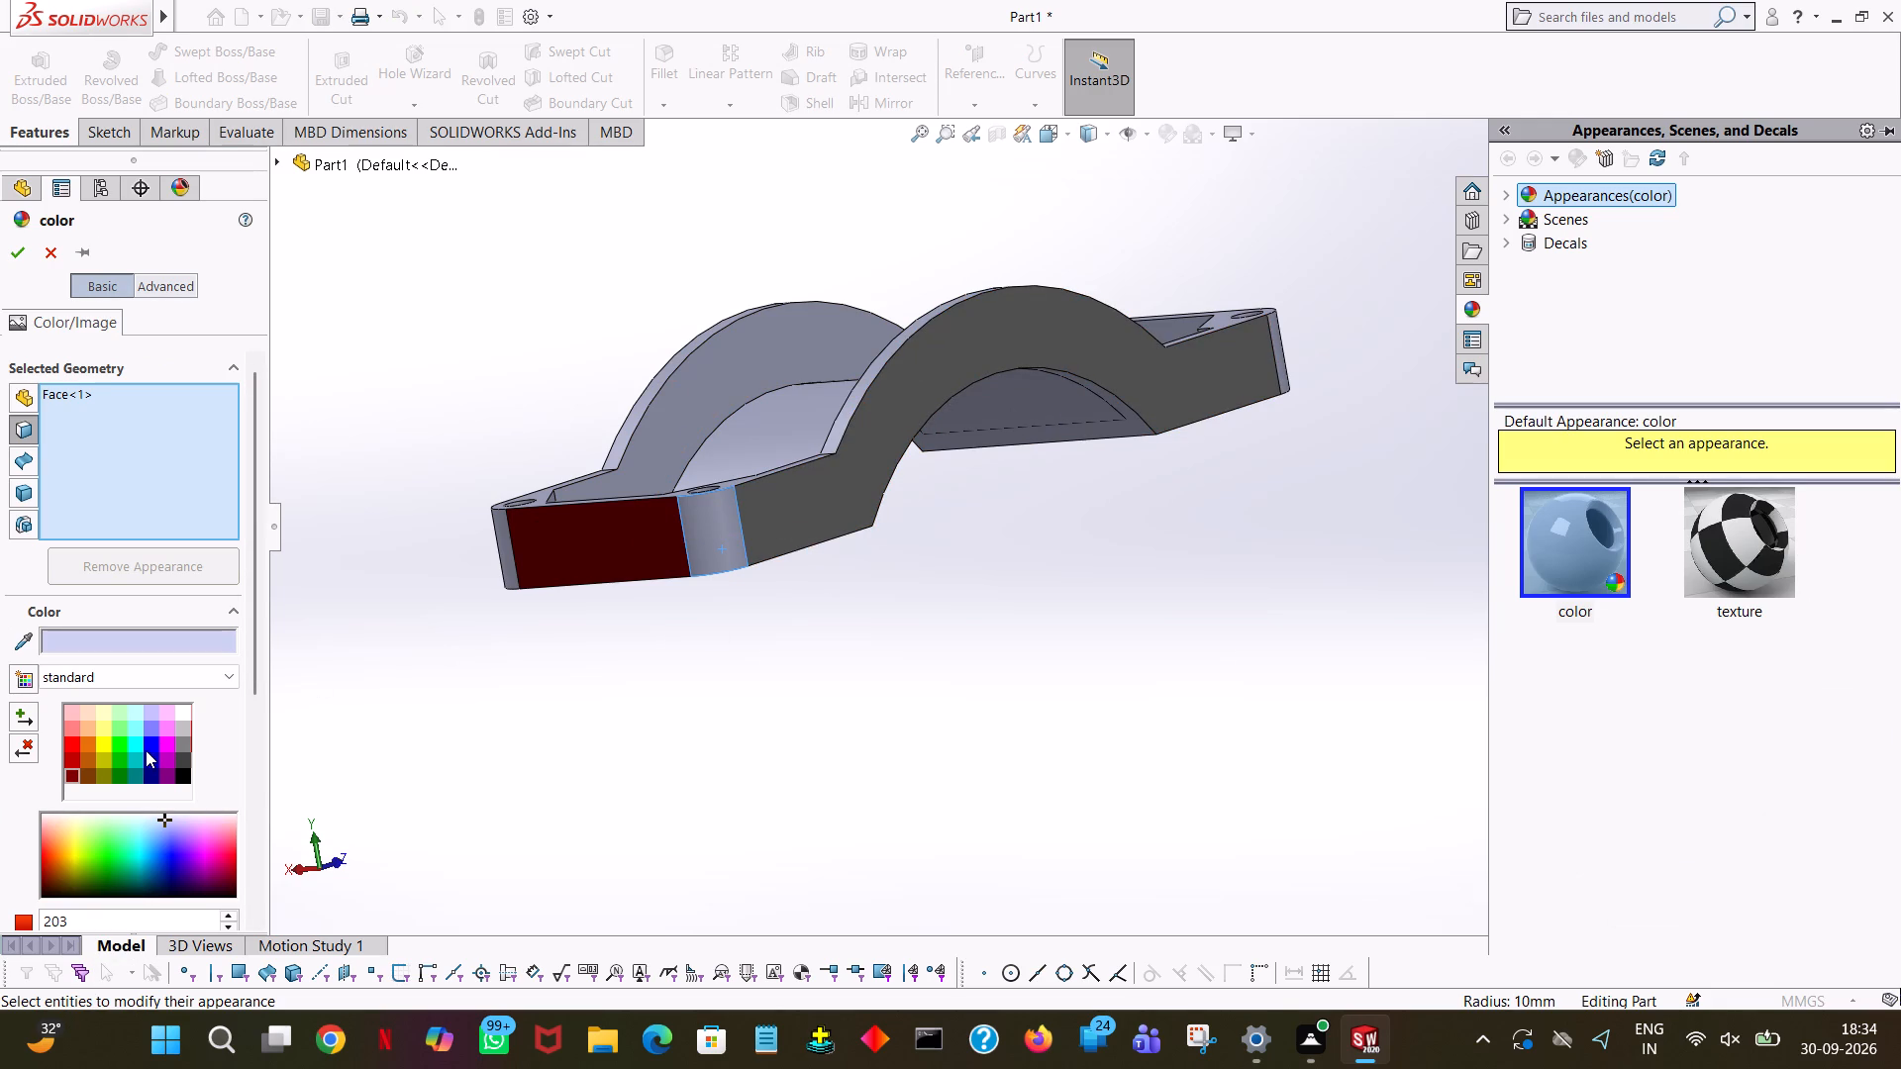
left_click(99, 754)
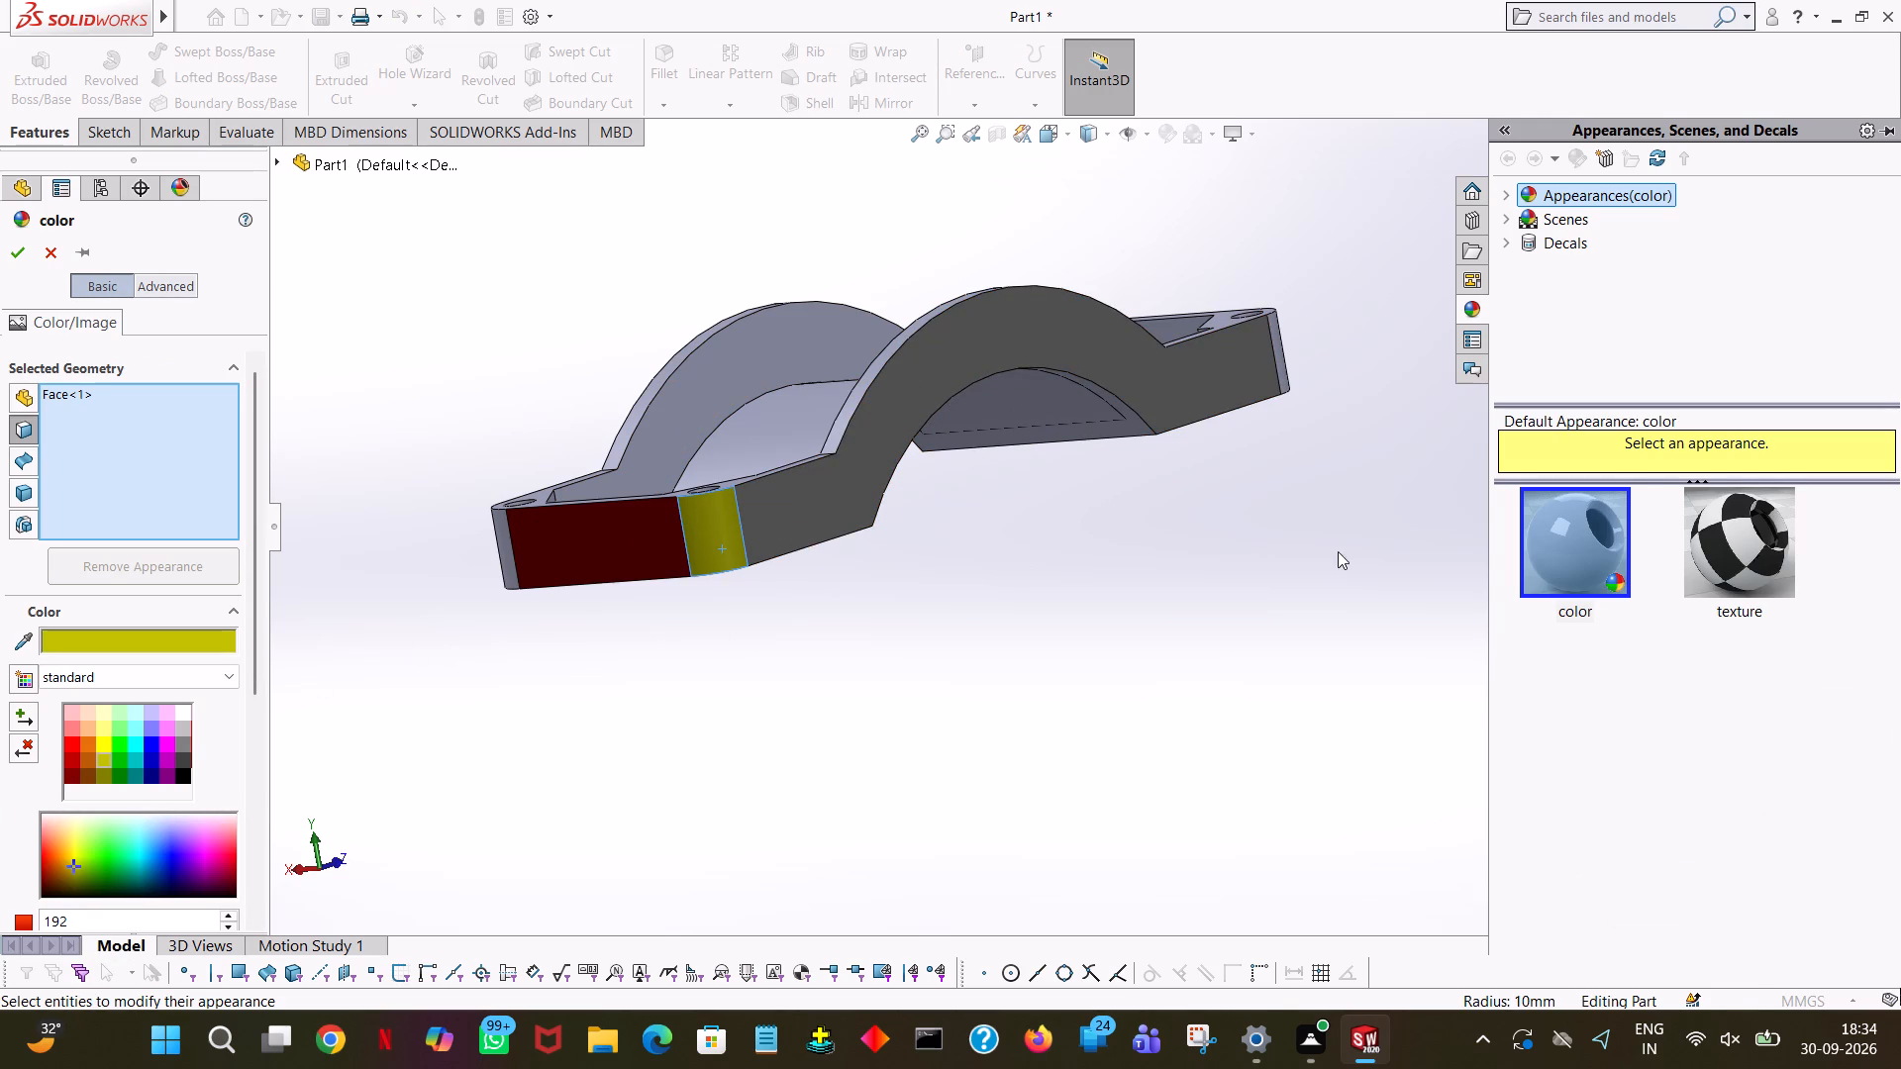
Add the other three rounded flange corner faces to the same dark yellow colour and apply the appearance.
middle_click_drag(1275, 570, 1130, 640)
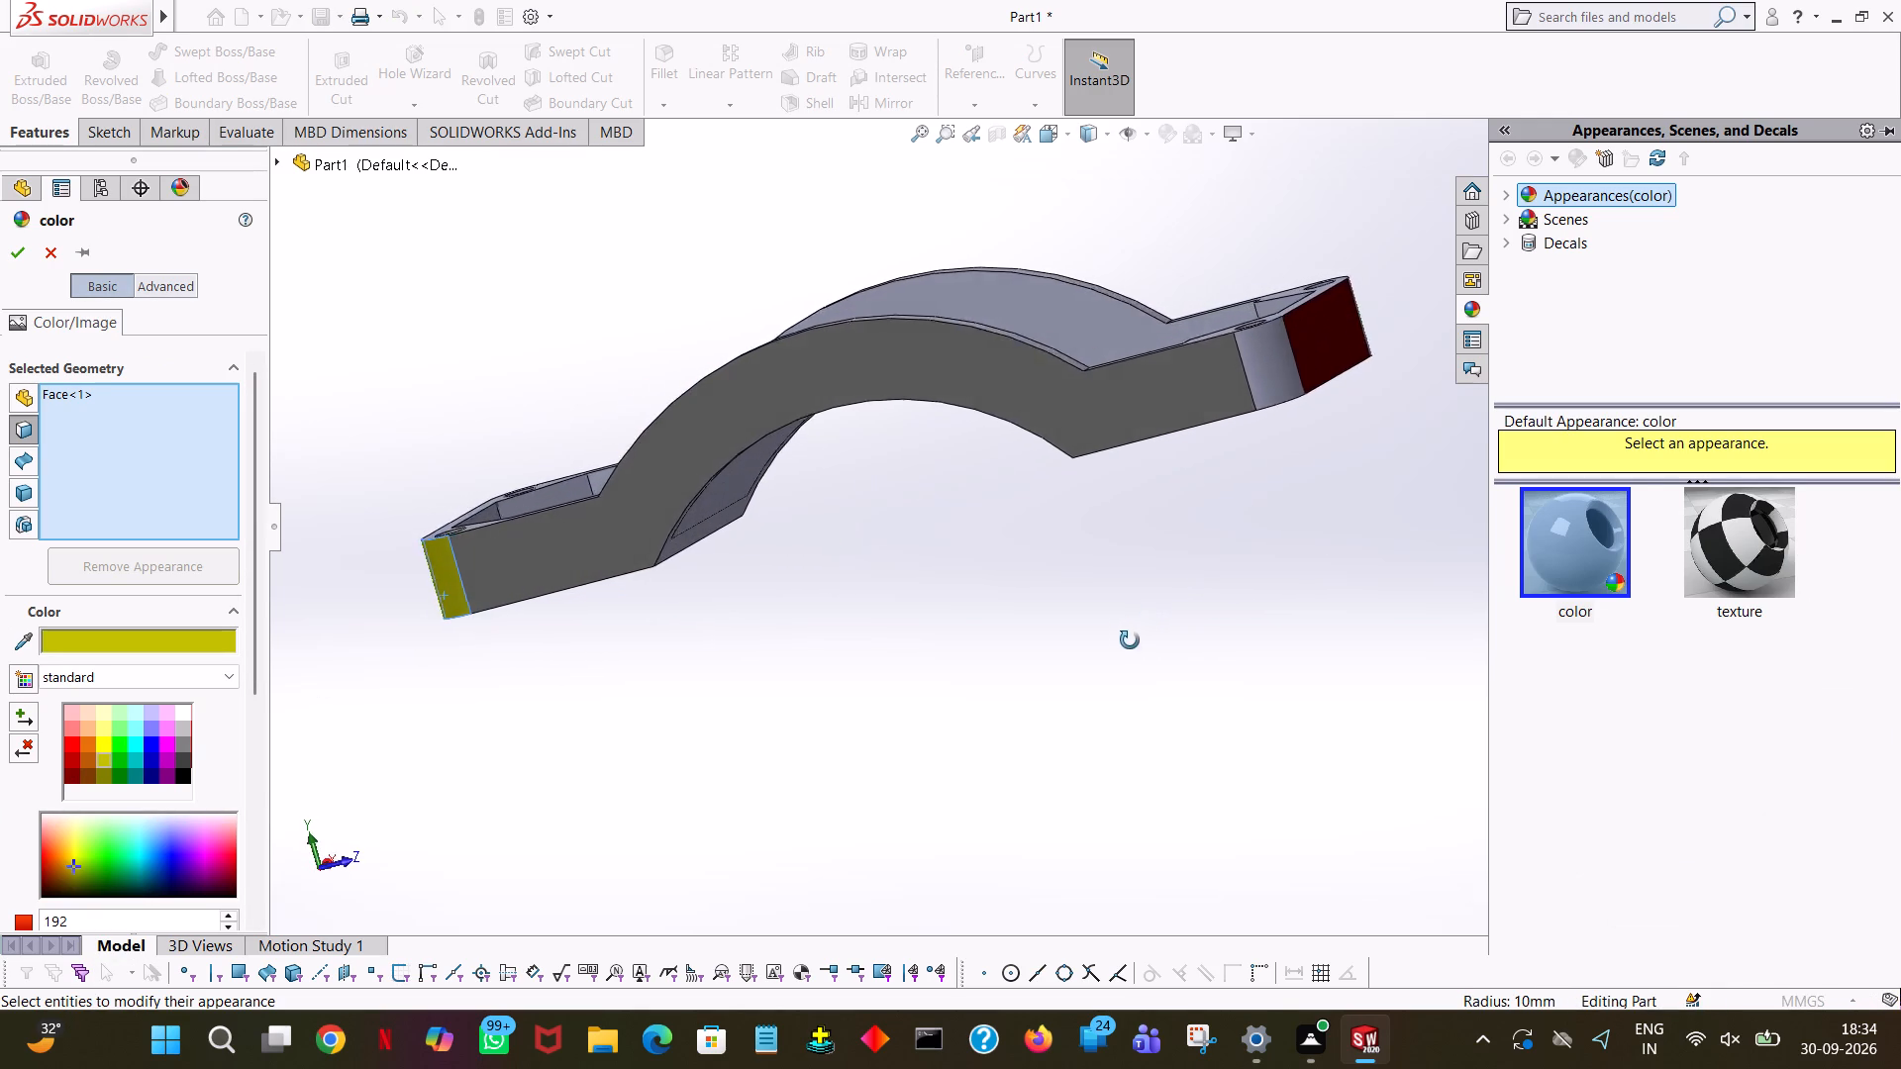
middle_click_drag(1130, 640, 1094, 684)
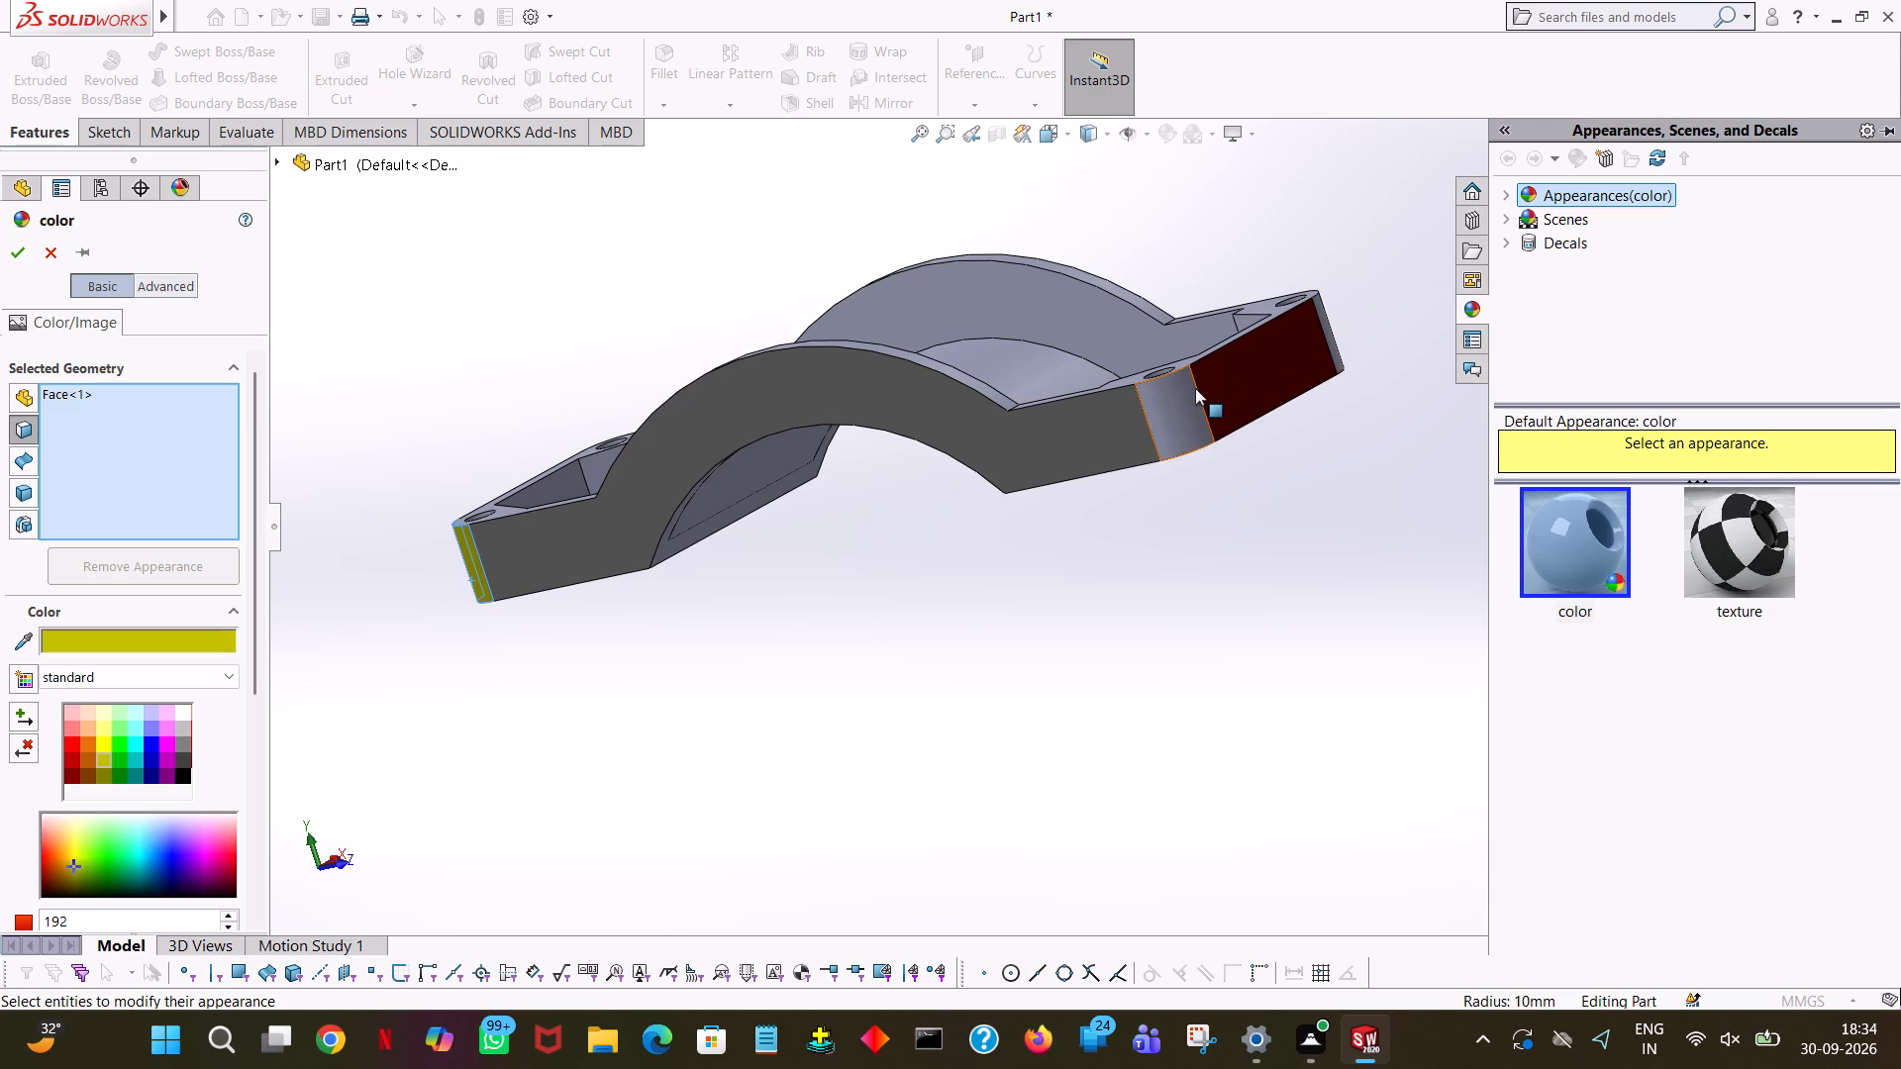
left_click(1151, 438)
left_click(1044, 436)
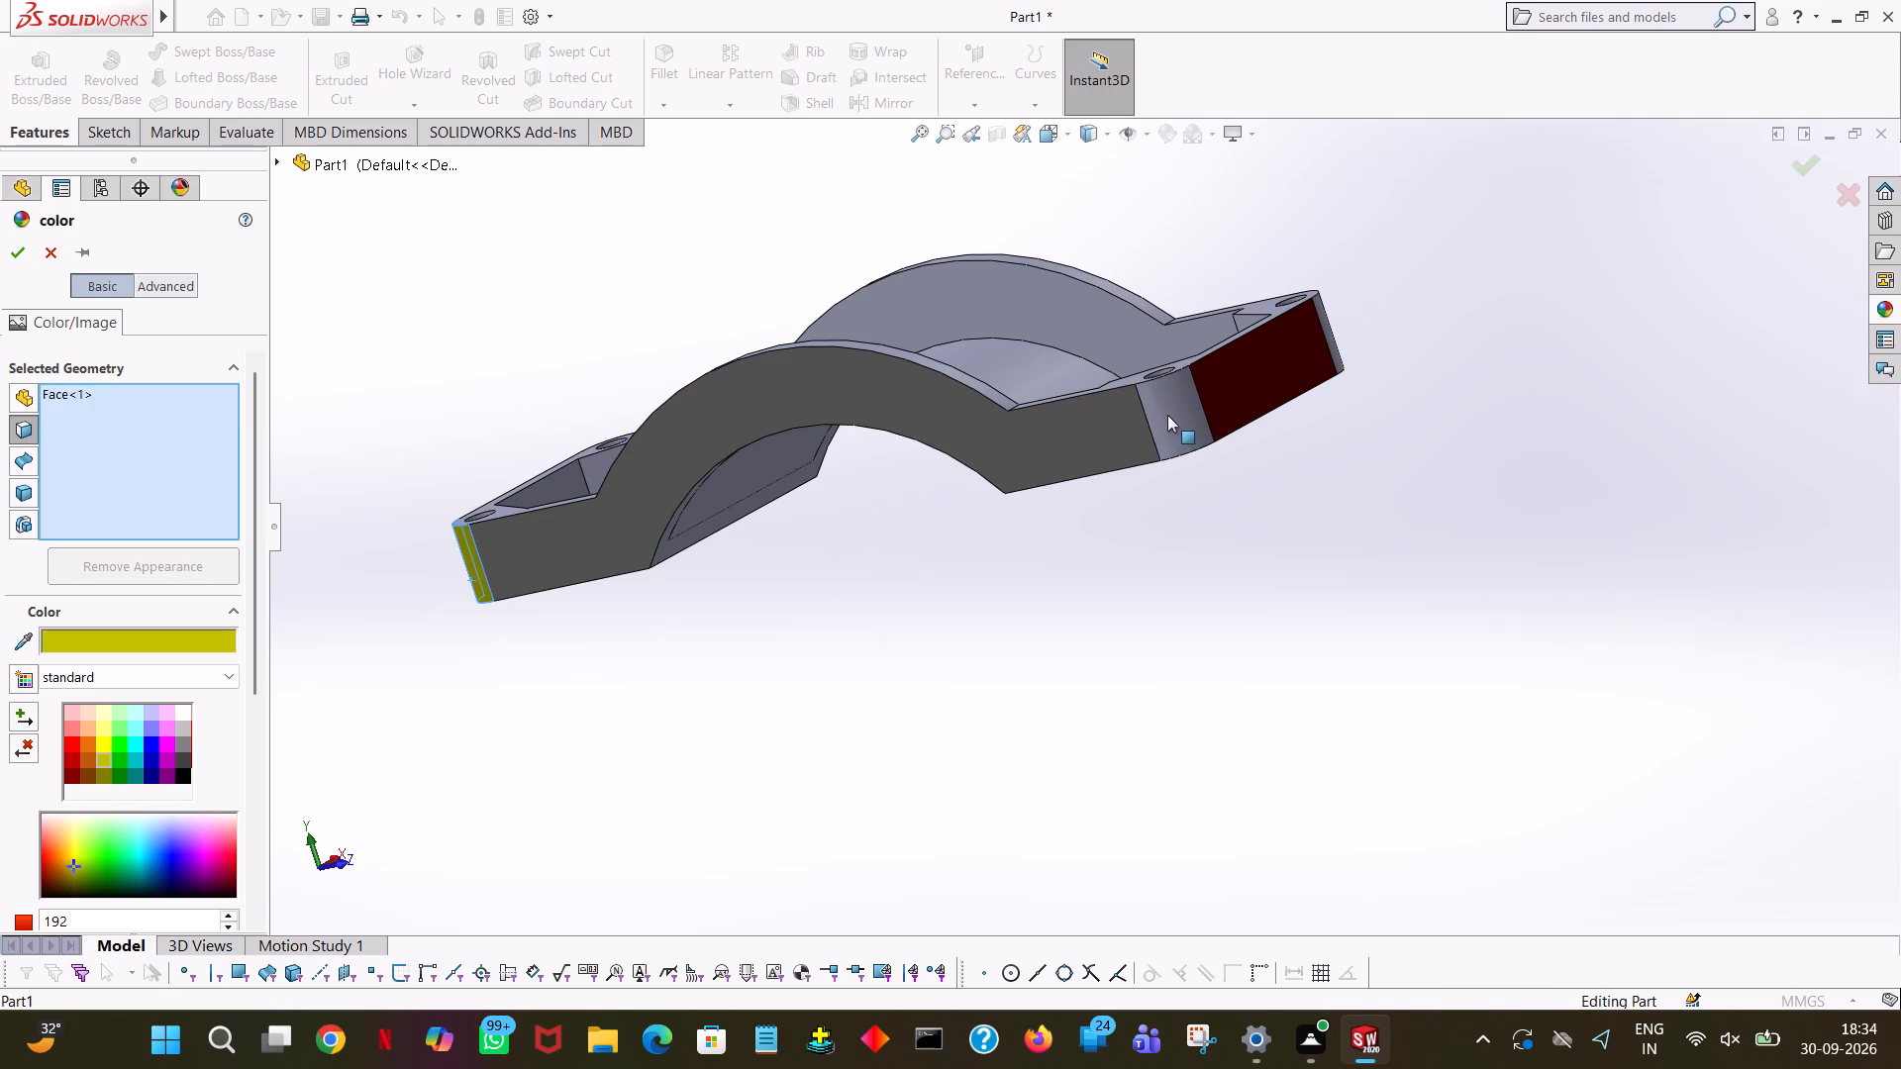
left_click(1167, 415)
middle_click_drag(1506, 396, 1385, 569)
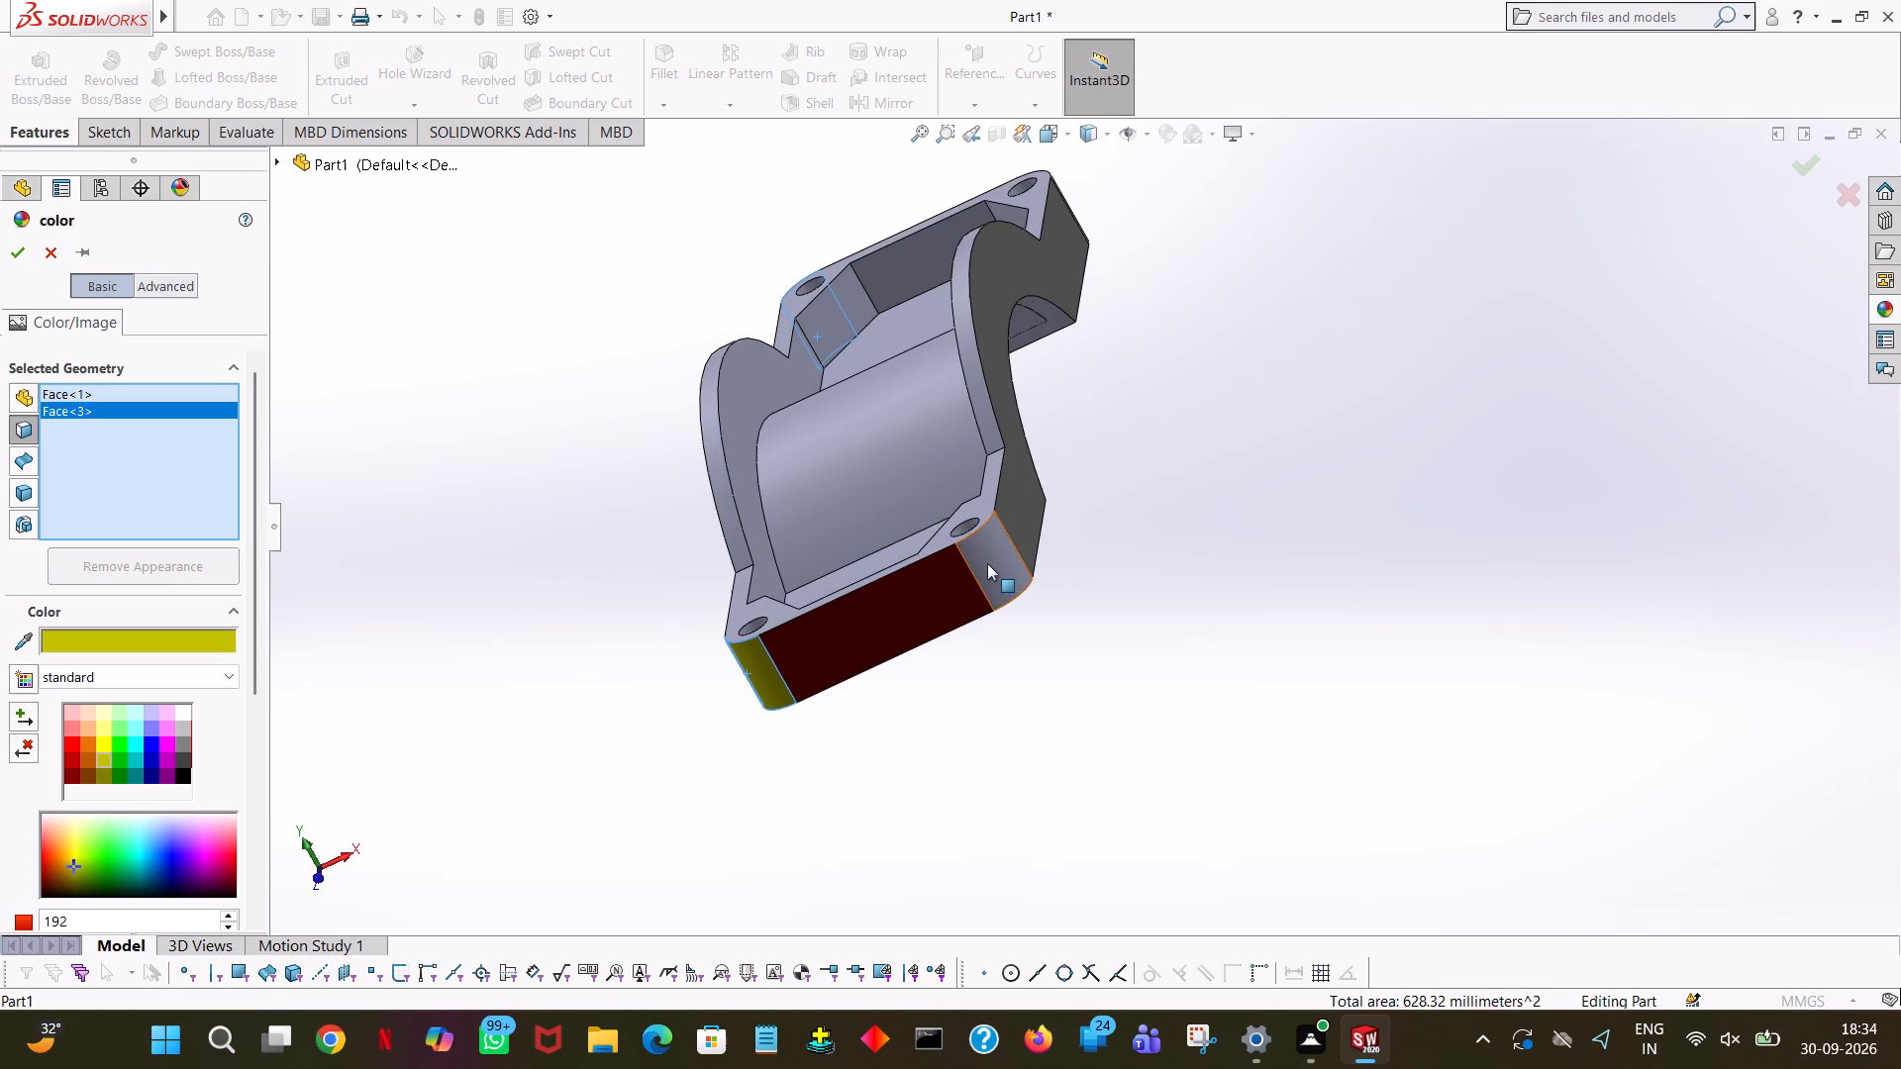
left_click(990, 559)
middle_click_drag(1140, 499, 1125, 912)
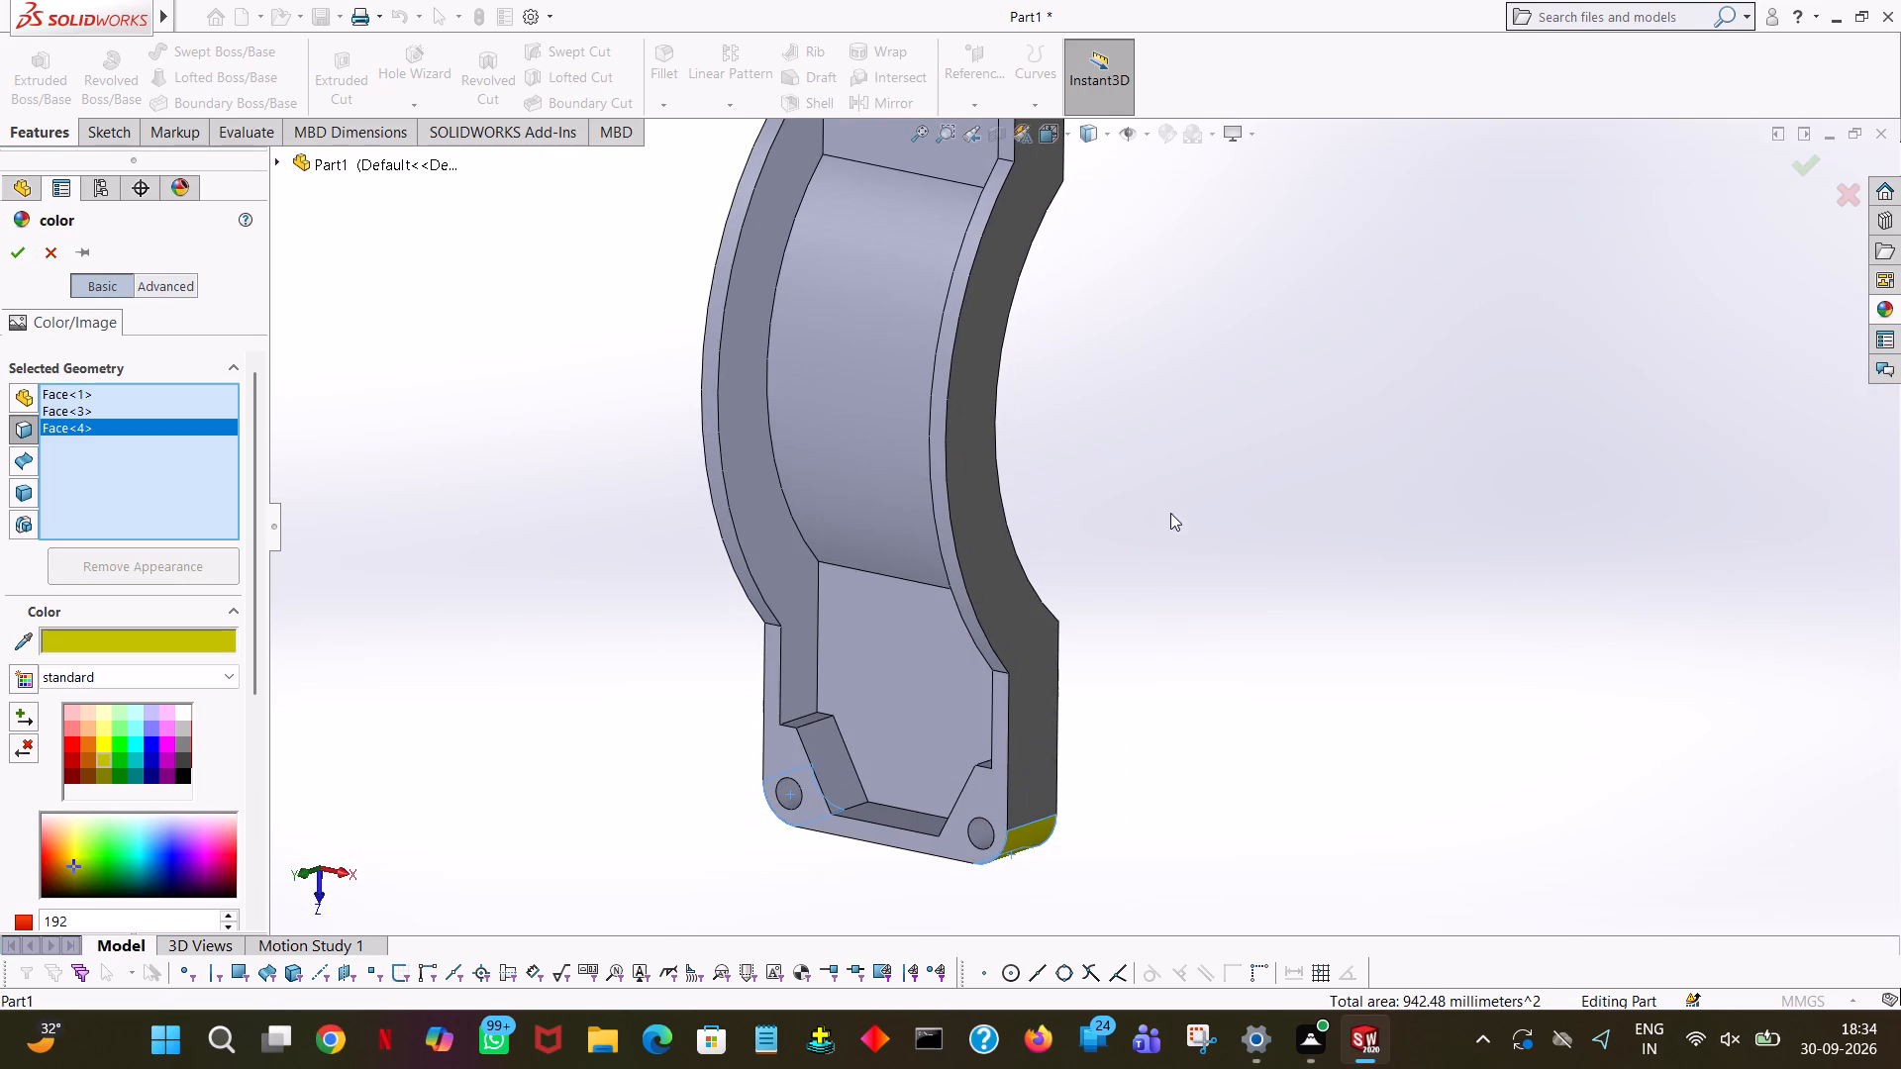
middle_click_drag(1167, 358, 1245, 747)
middle_click_drag(1251, 451, 954, 439)
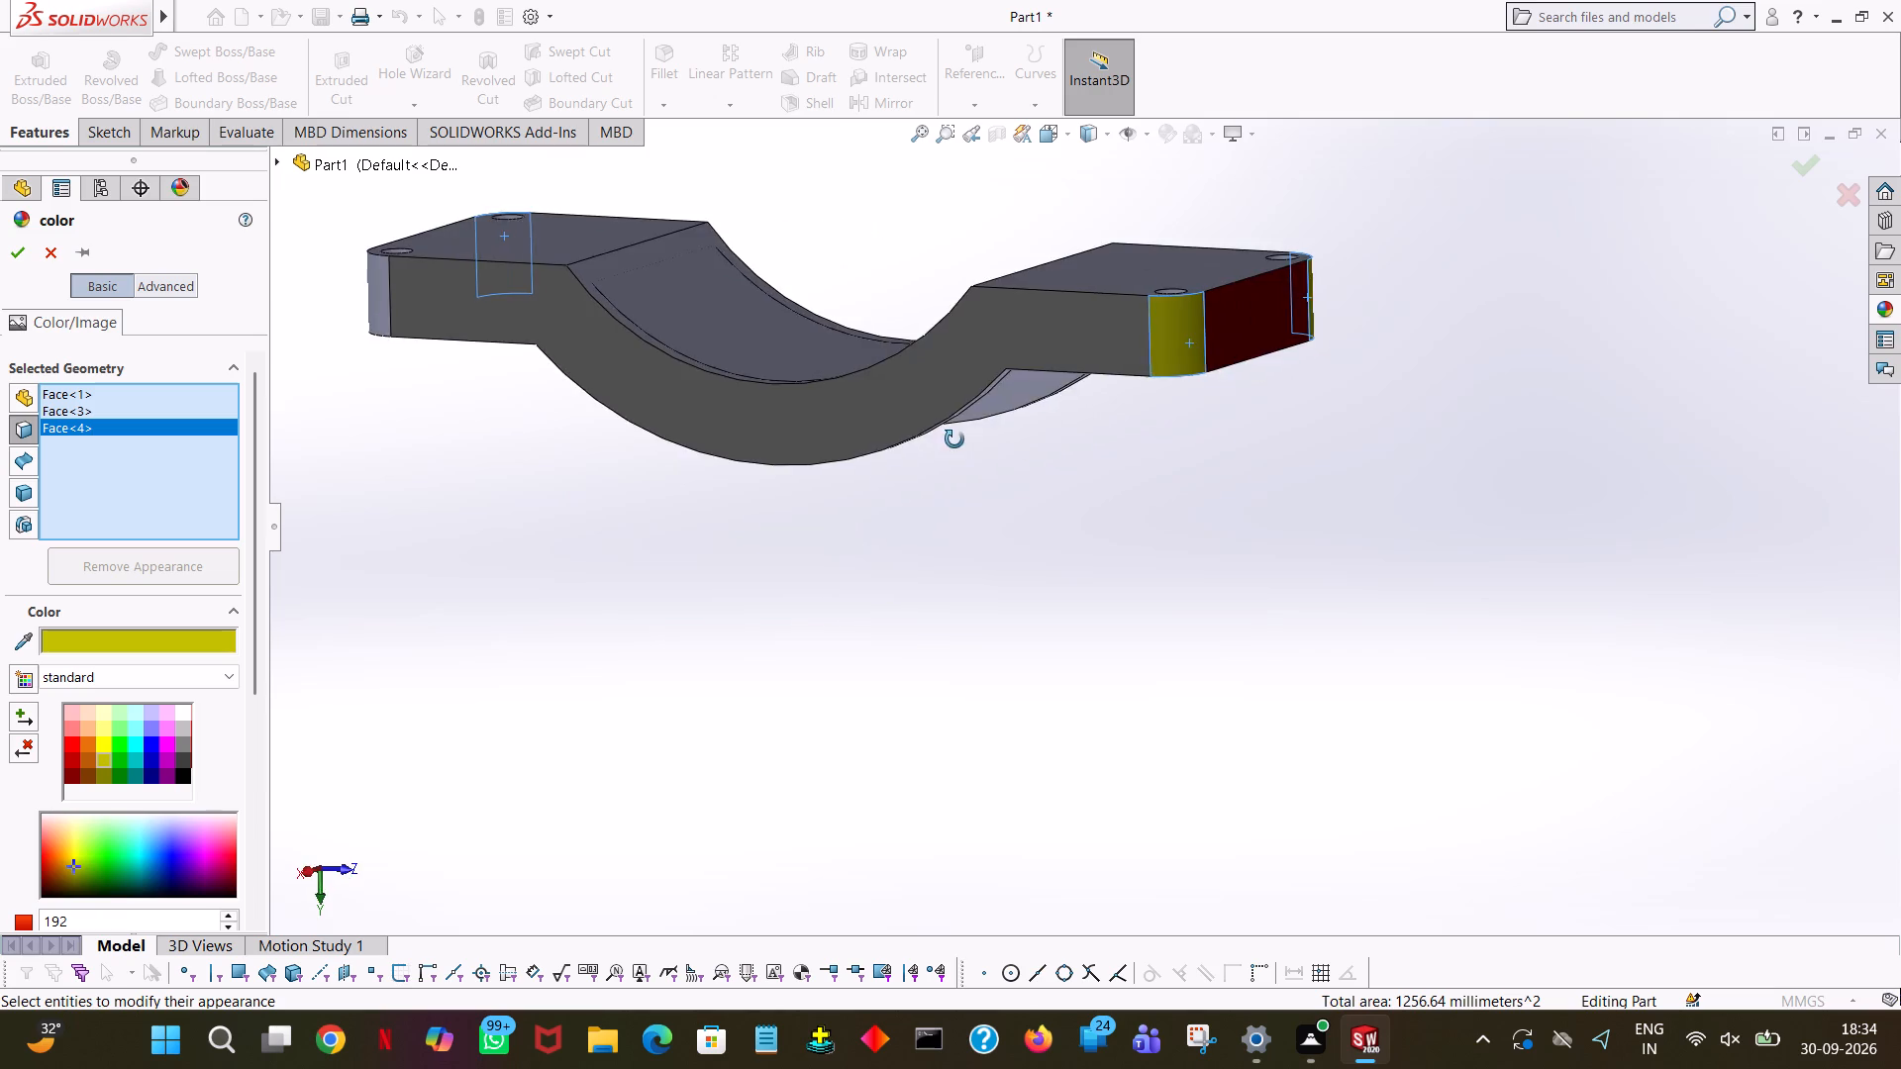
middle_click_drag(954, 439, 1208, 460)
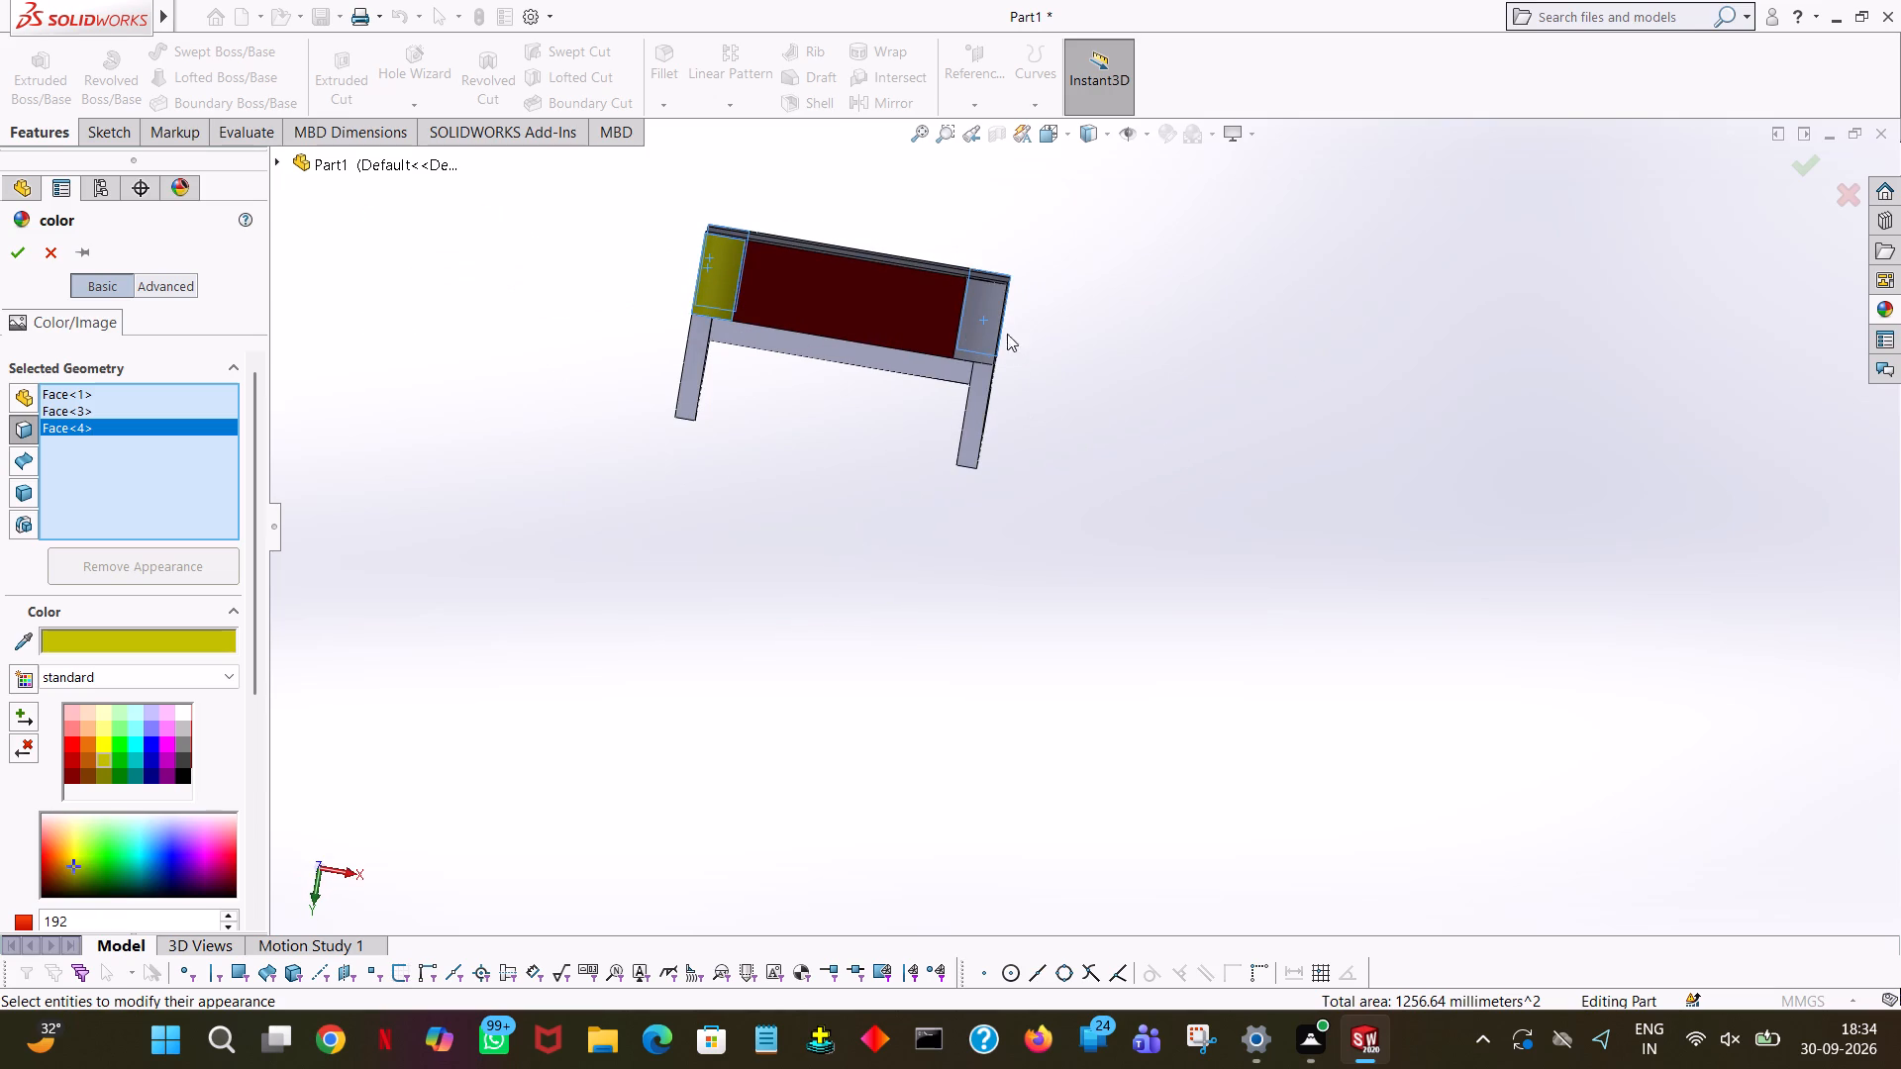
left_click(994, 311)
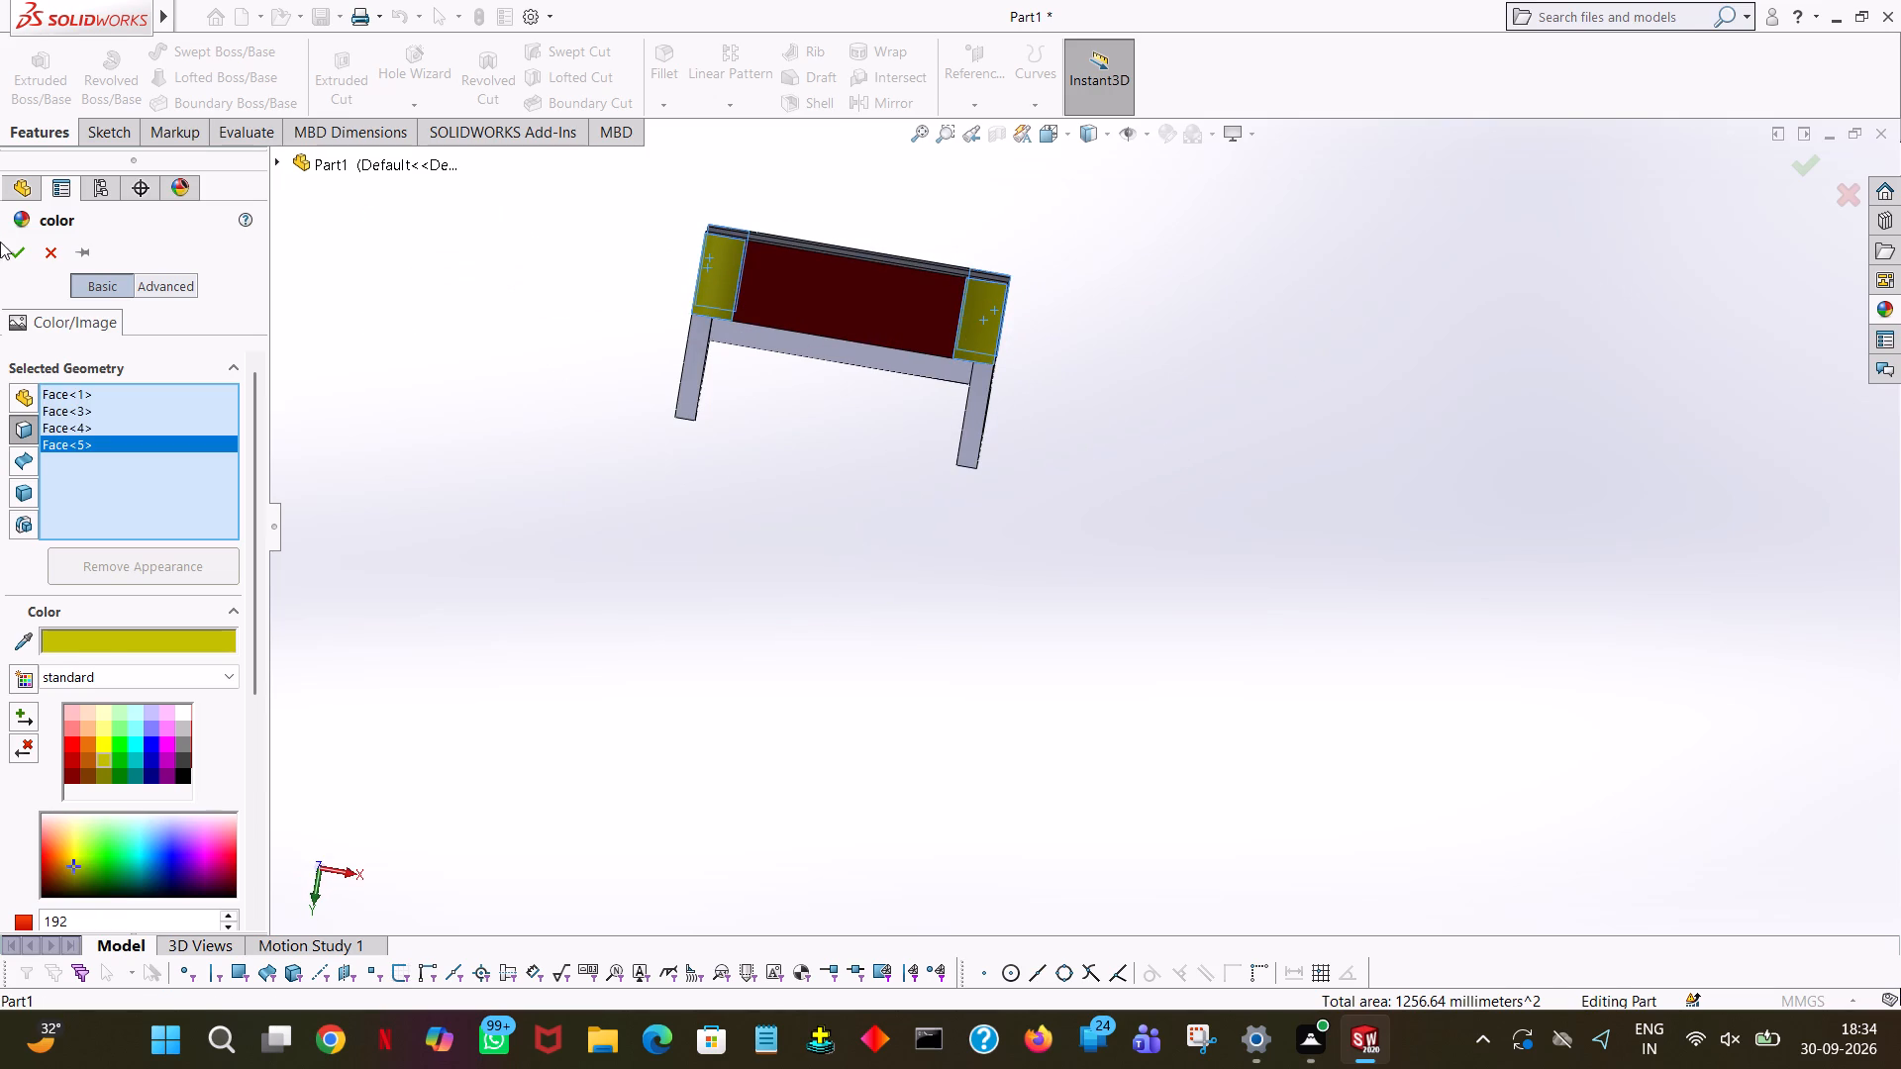
left_click(17, 242)
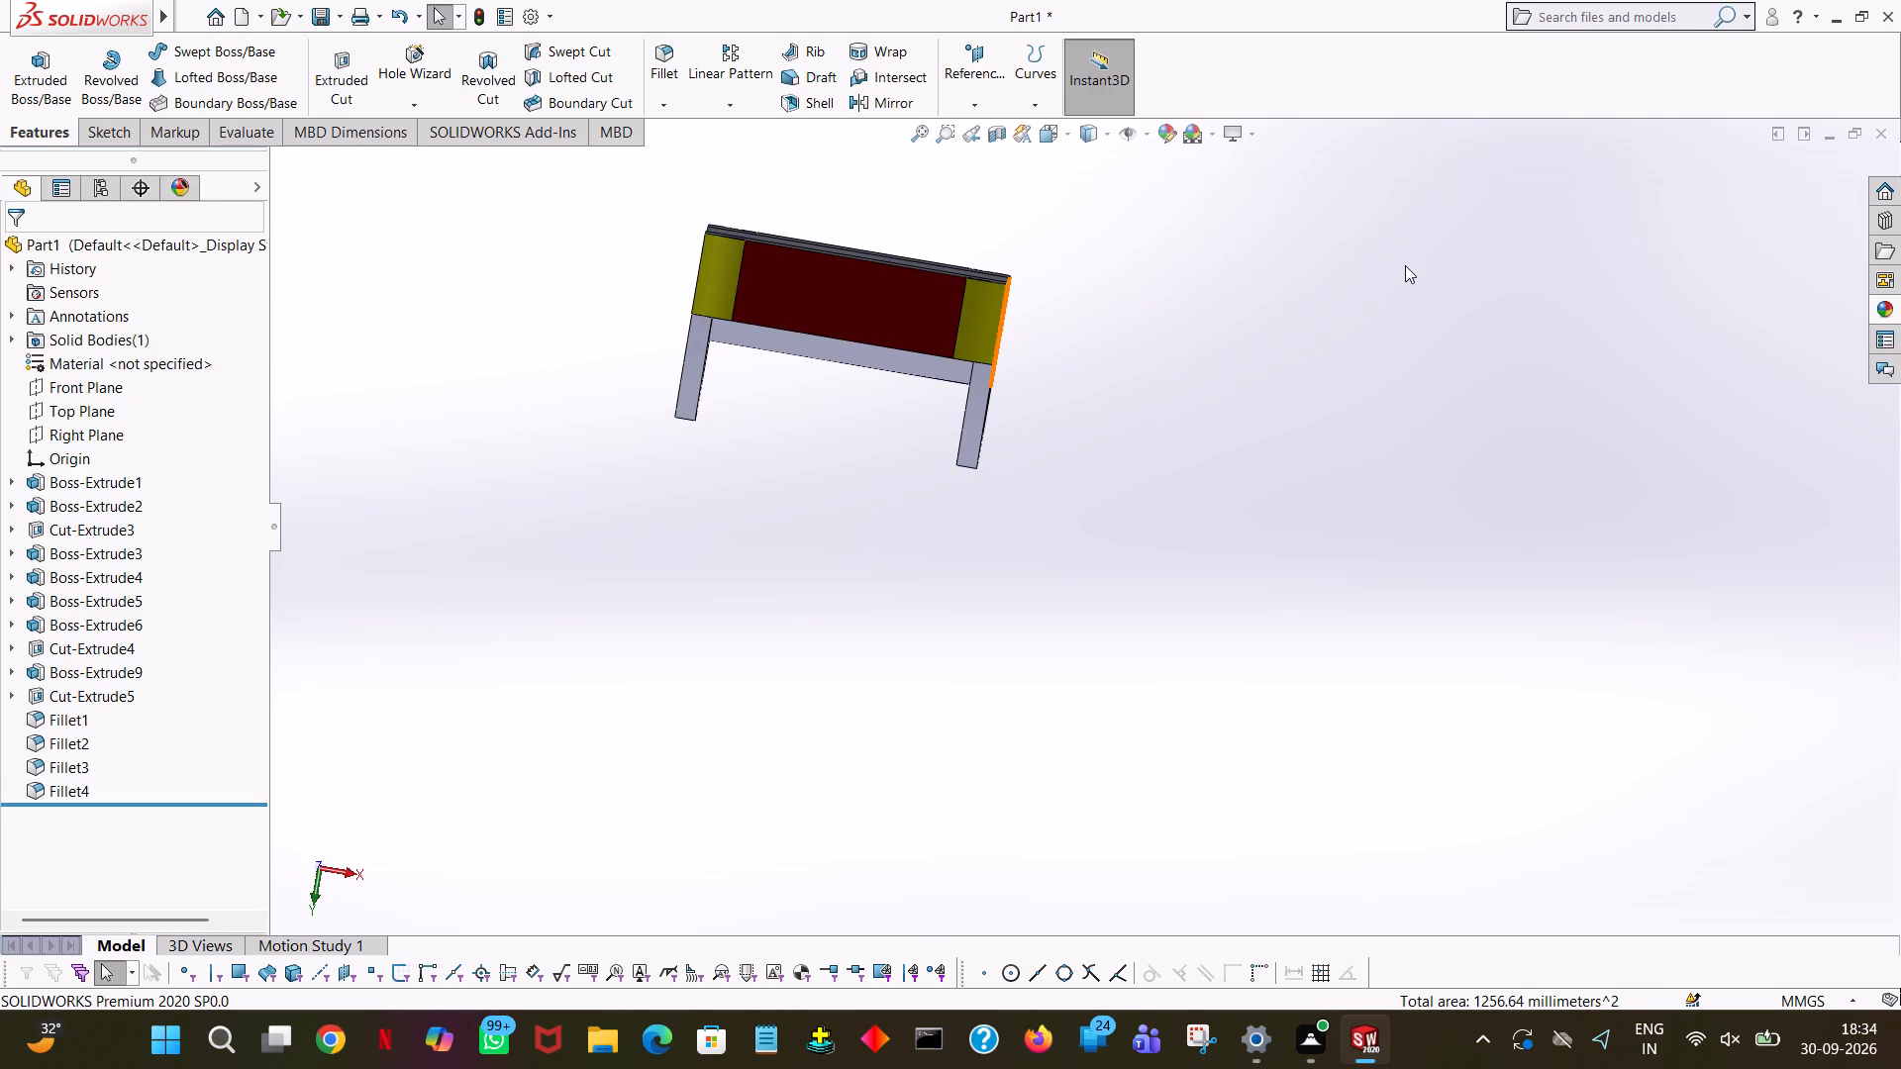
Colour the curved arch surface between the two side walls black from the standard swatches and apply it.
key("ctrl+7")
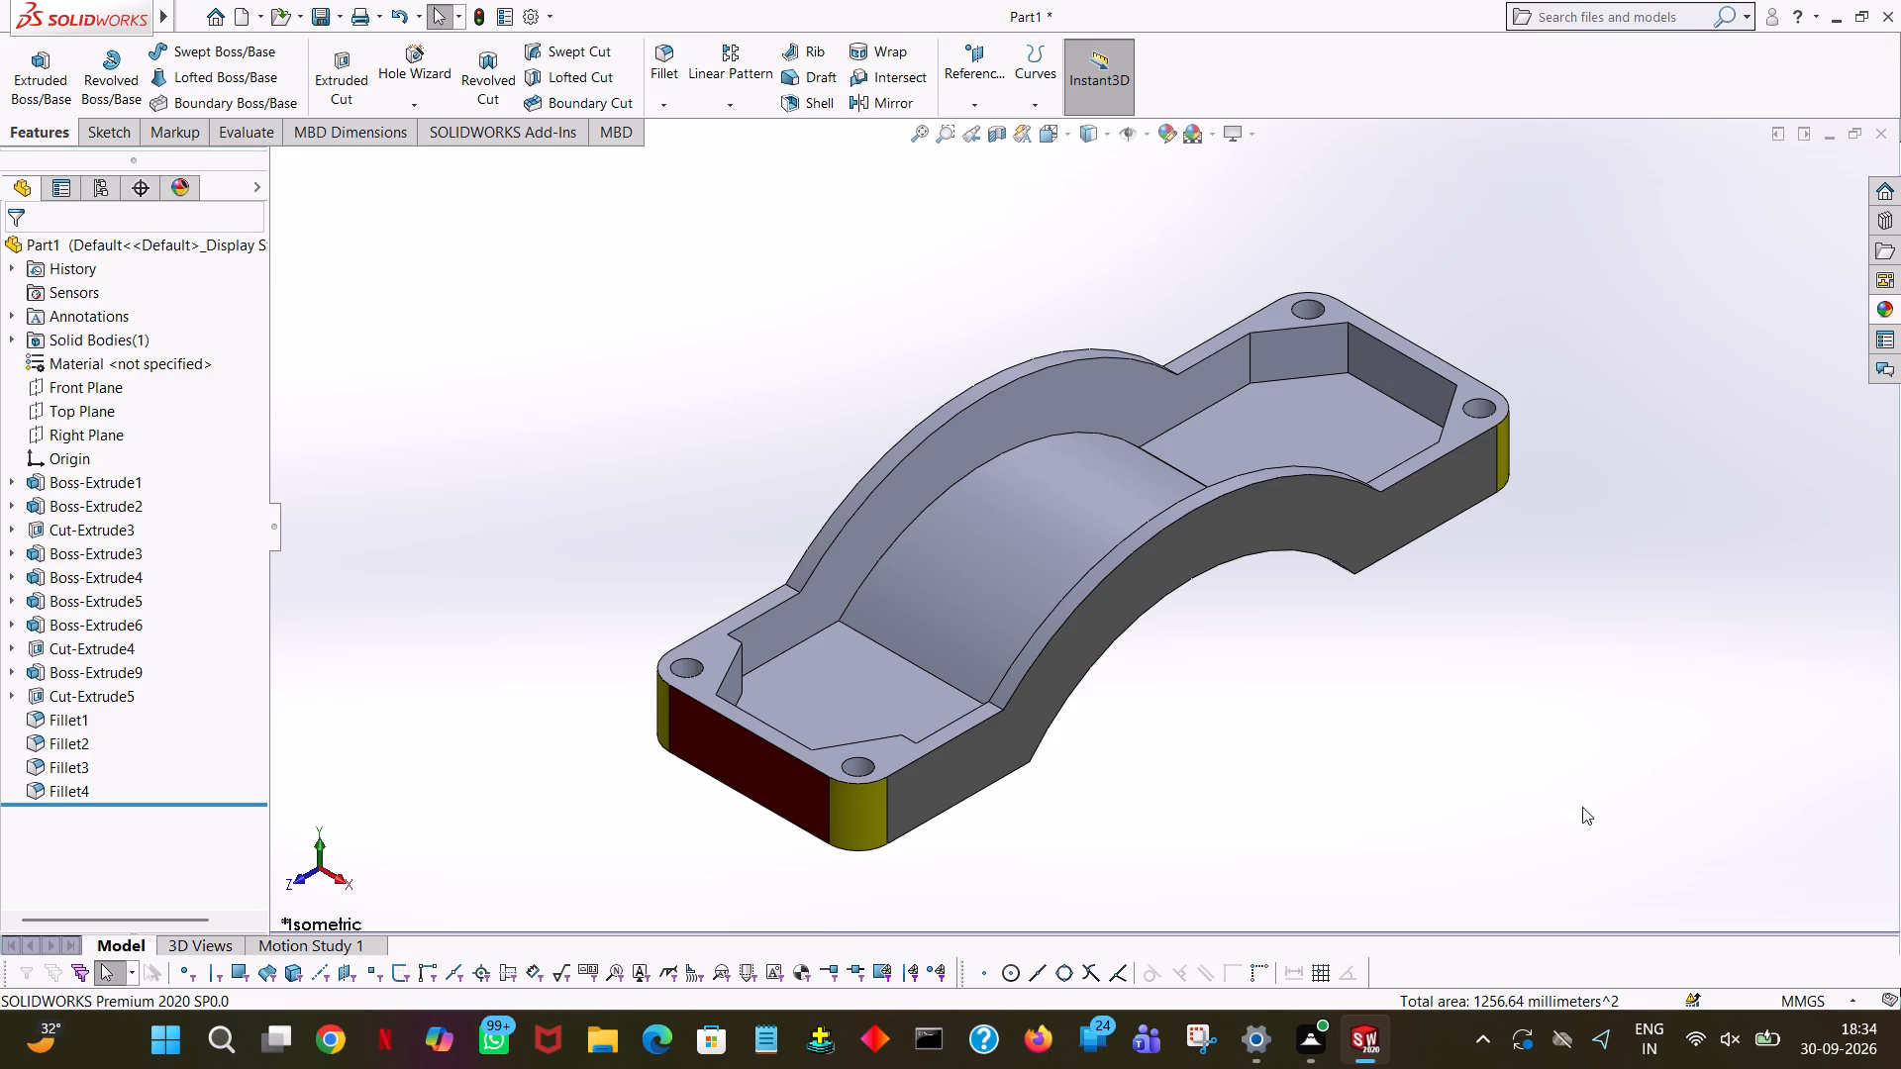
middle_click_drag(1262, 711, 1600, 547)
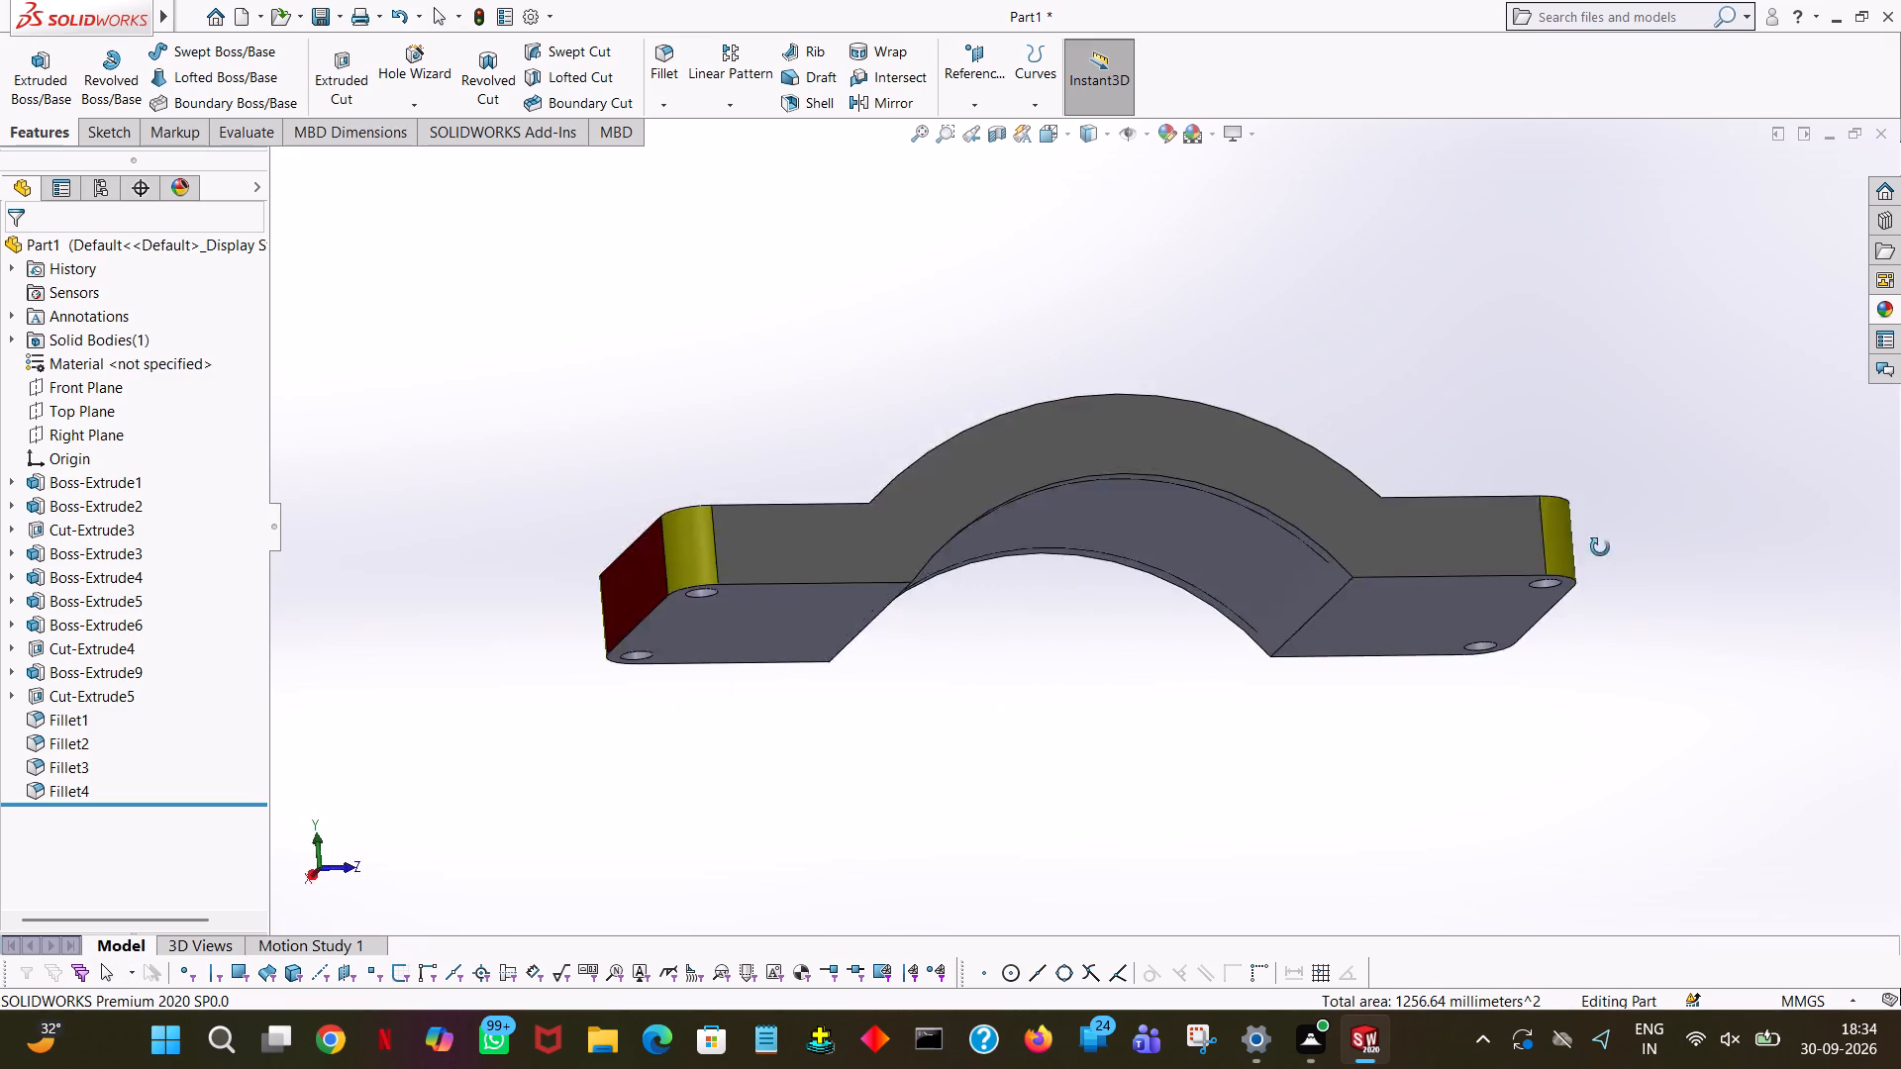
middle_click_drag(1600, 547, 1662, 732)
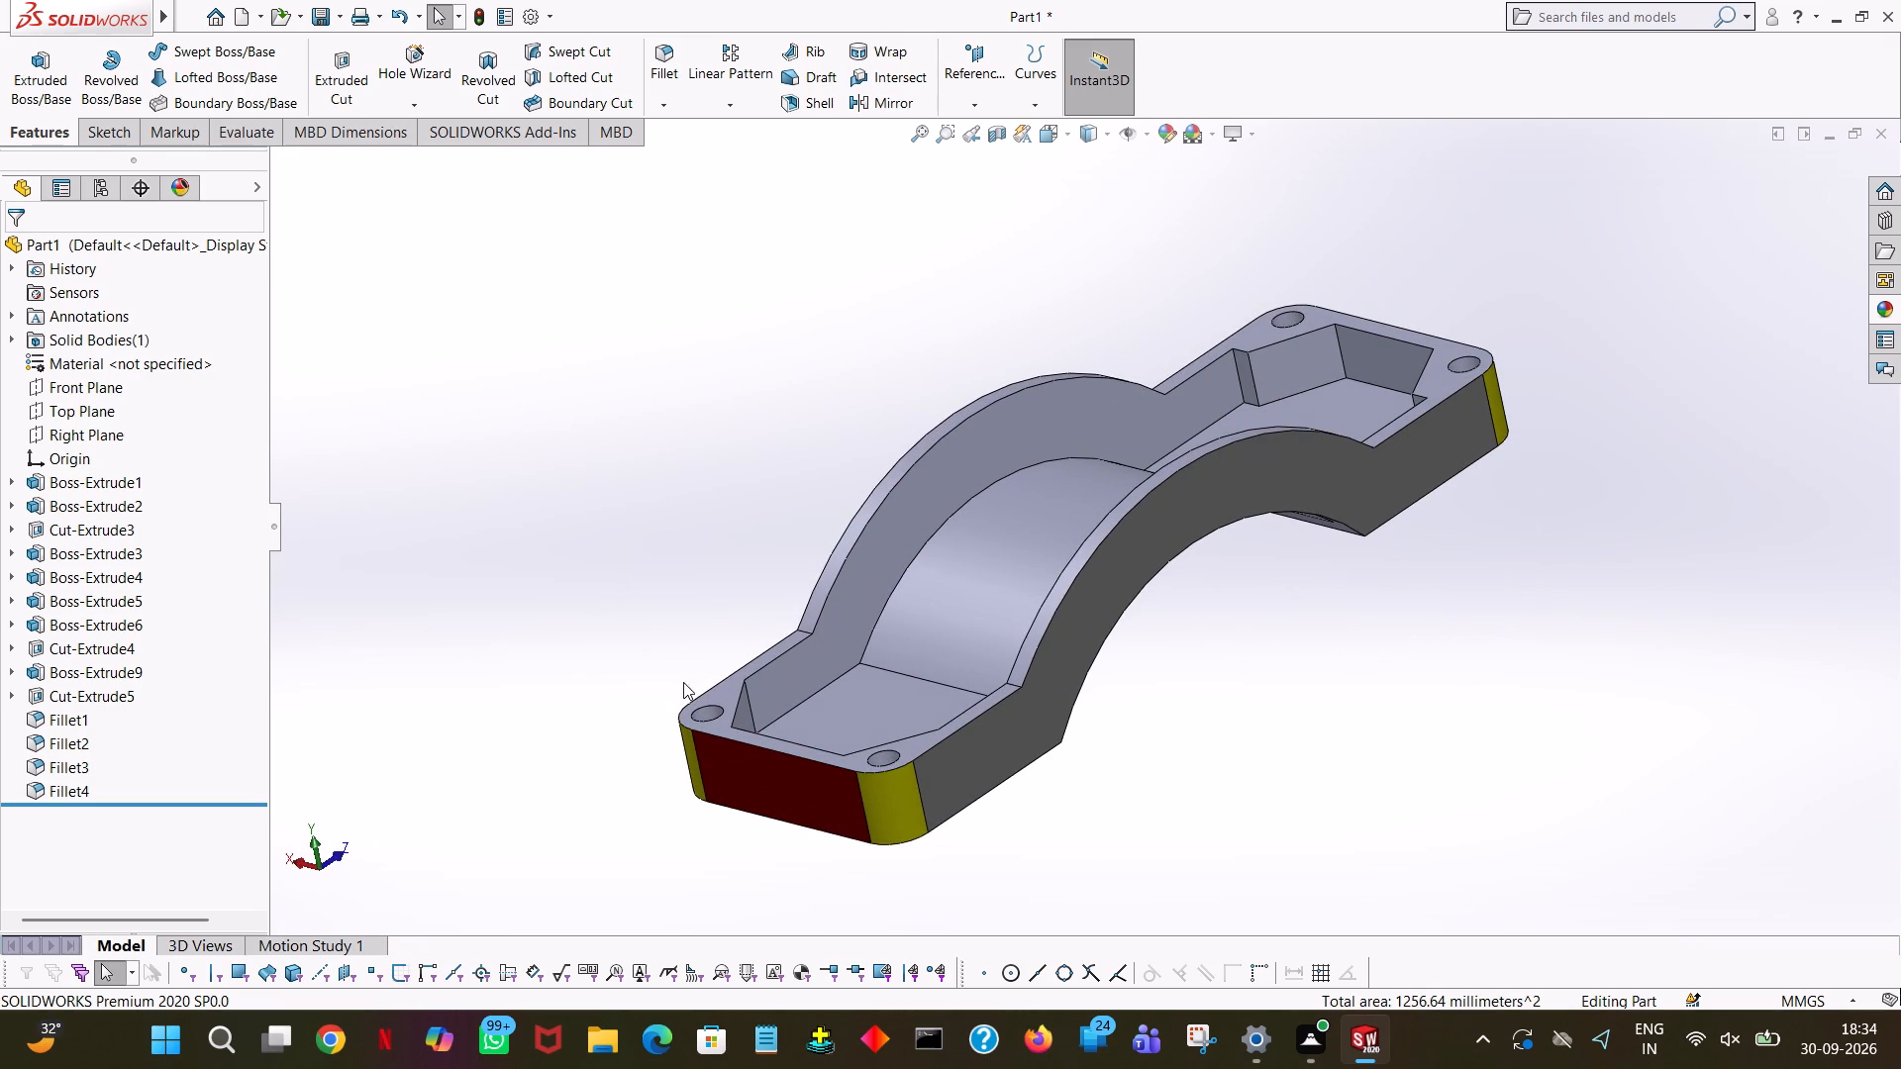
left_click(1016, 560)
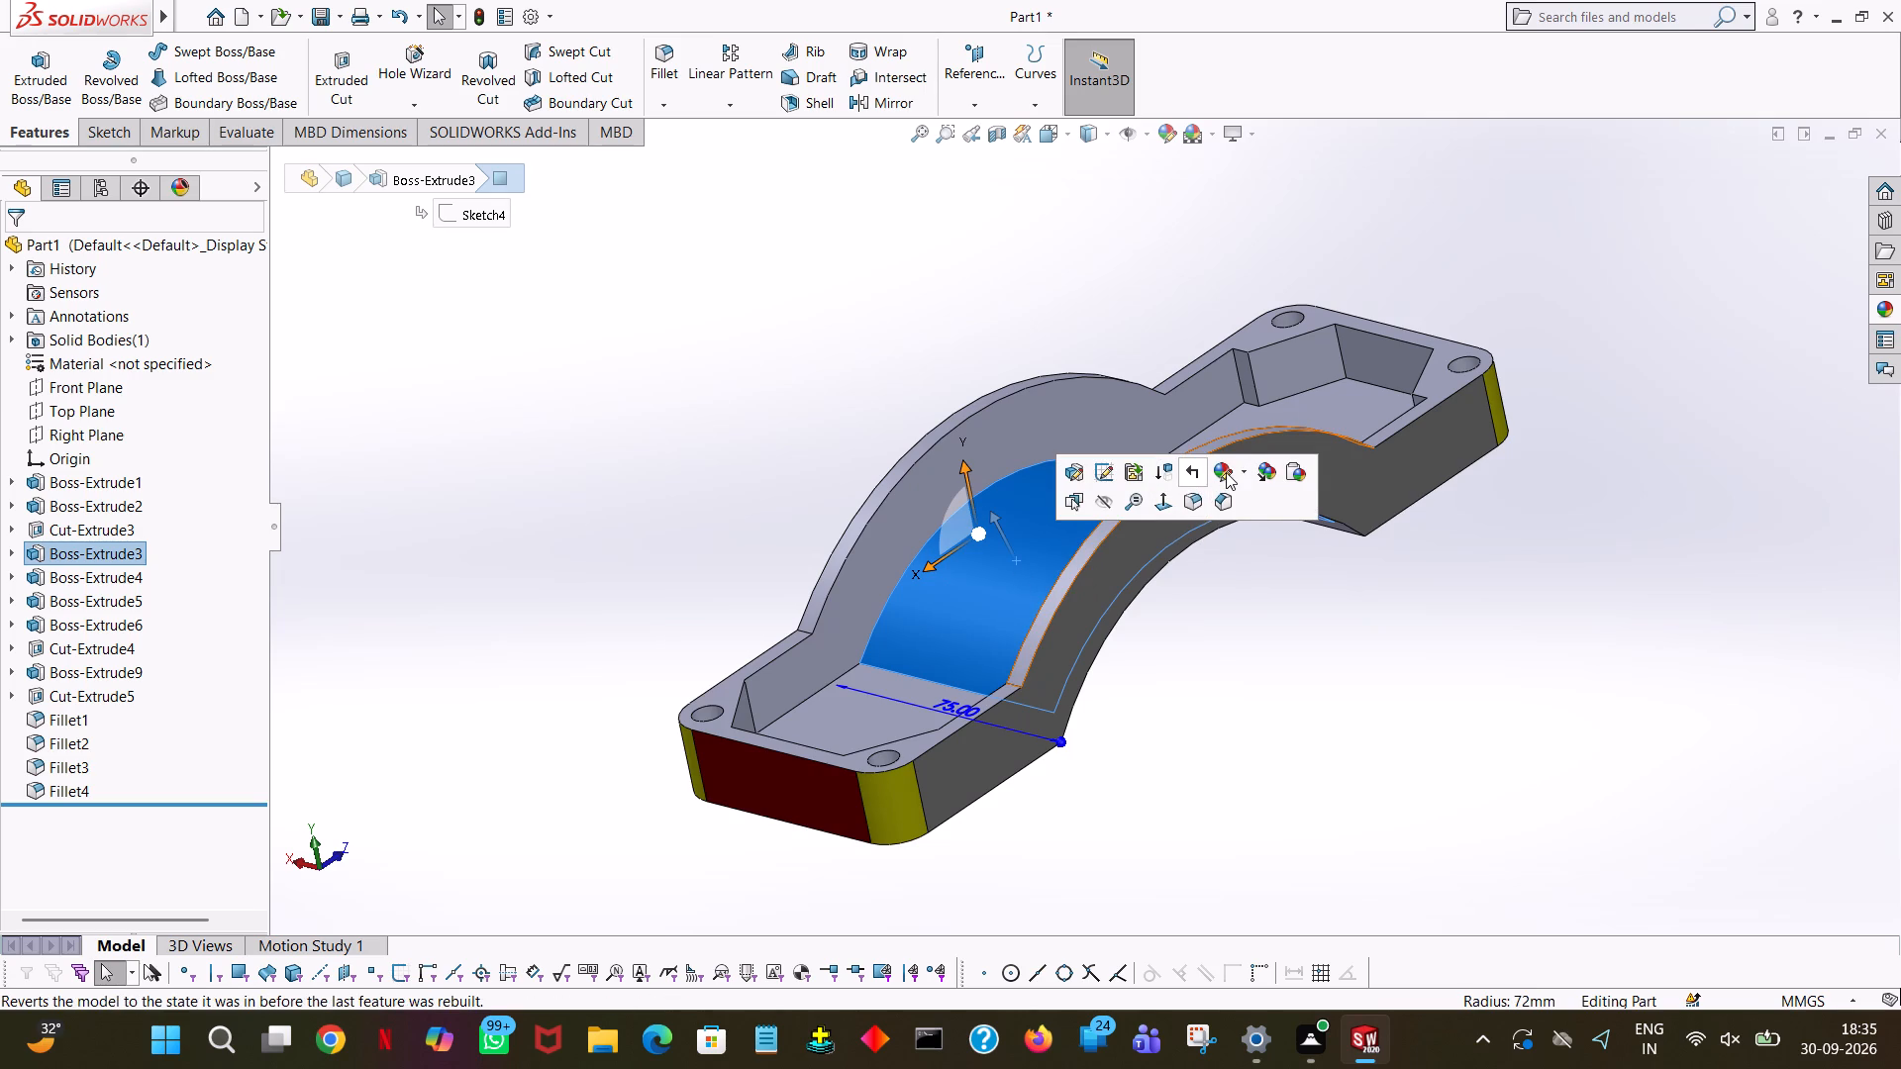
left_click(1226, 472)
left_click(1243, 514)
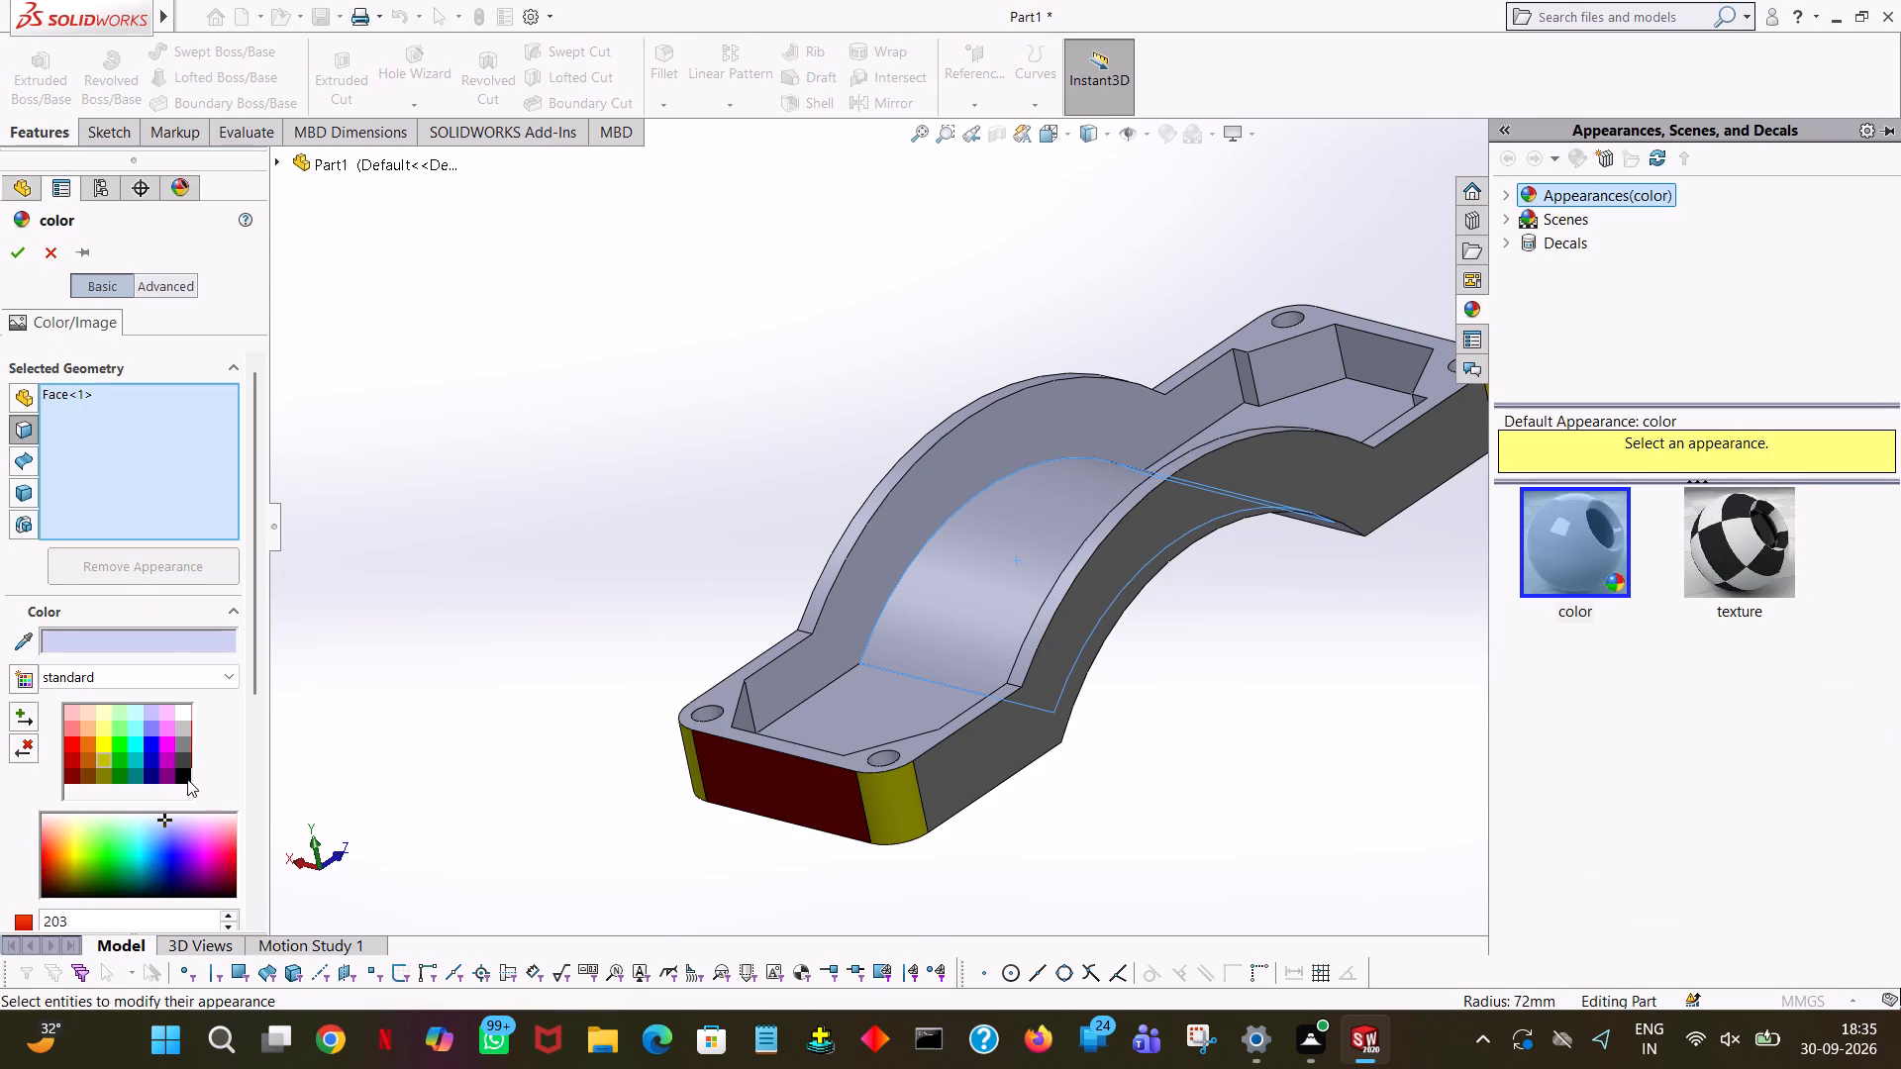
left_click(182, 774)
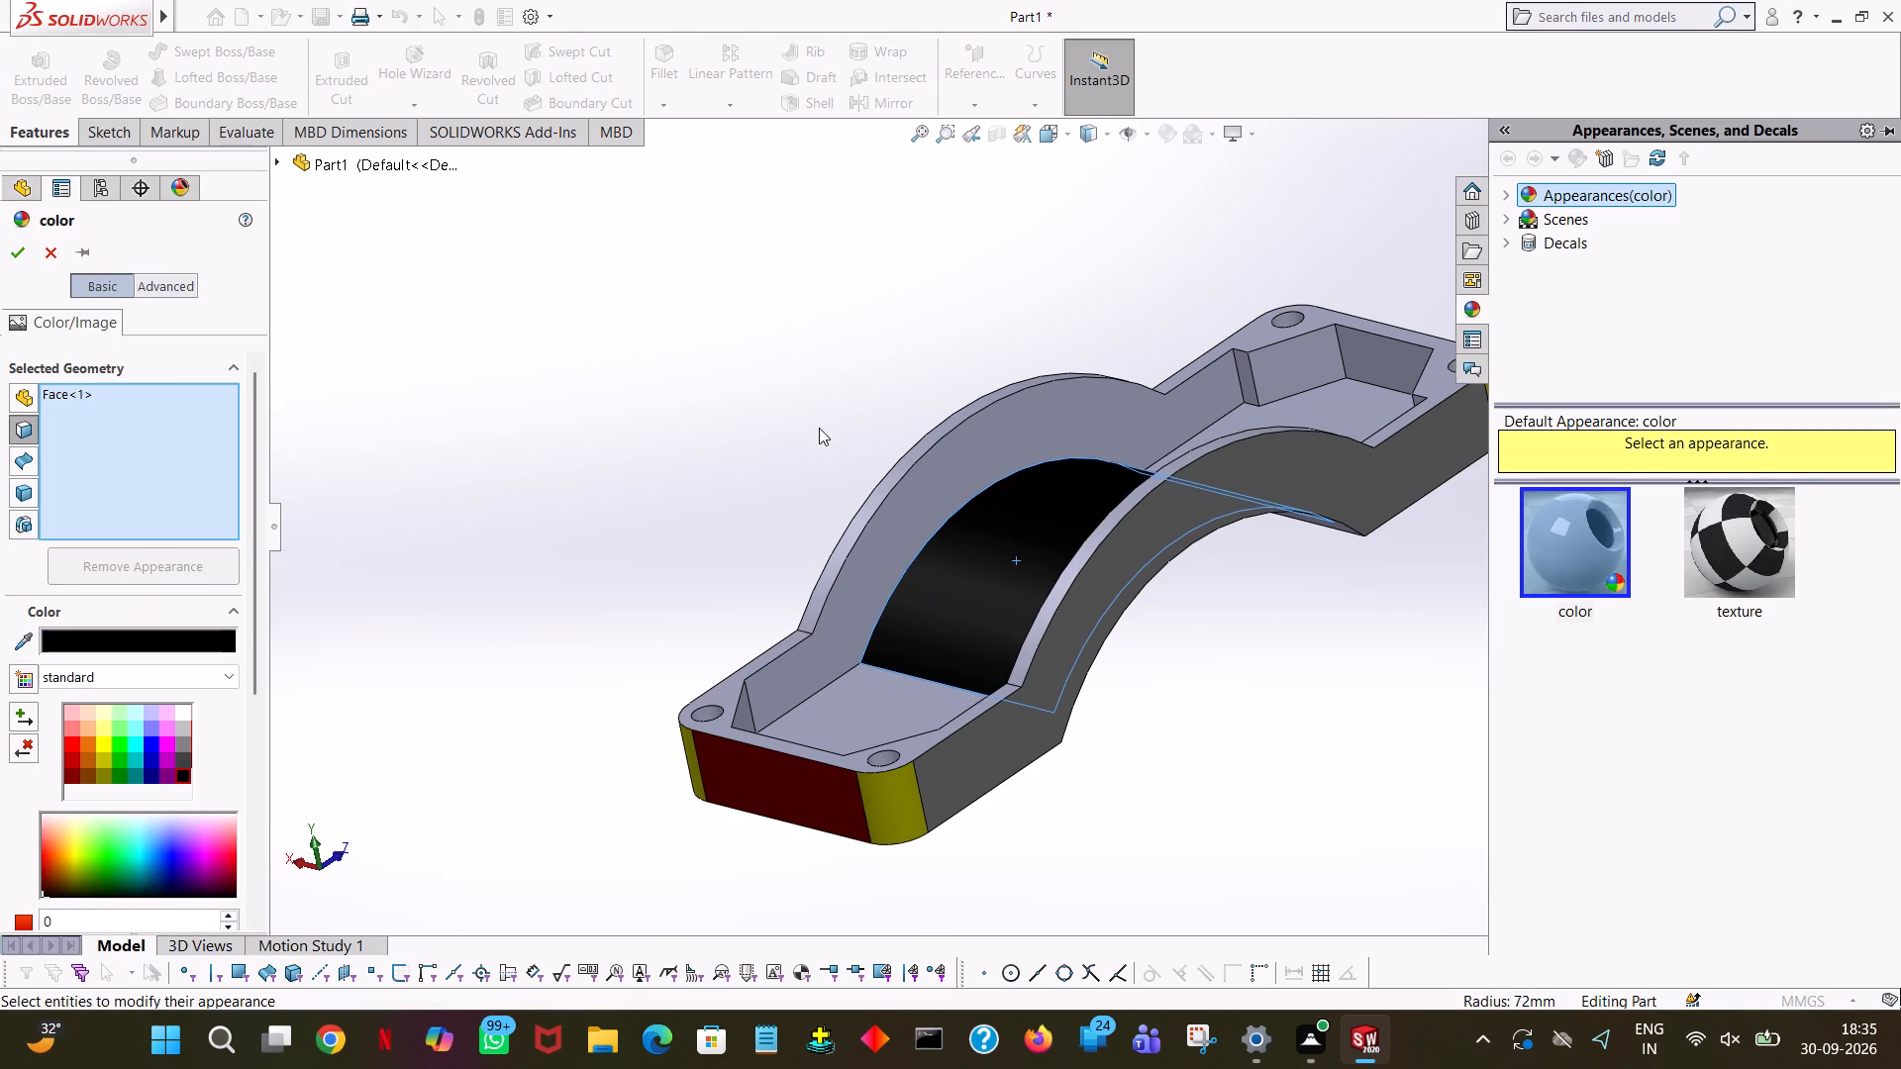
middle_click_drag(902, 409, 954, 493)
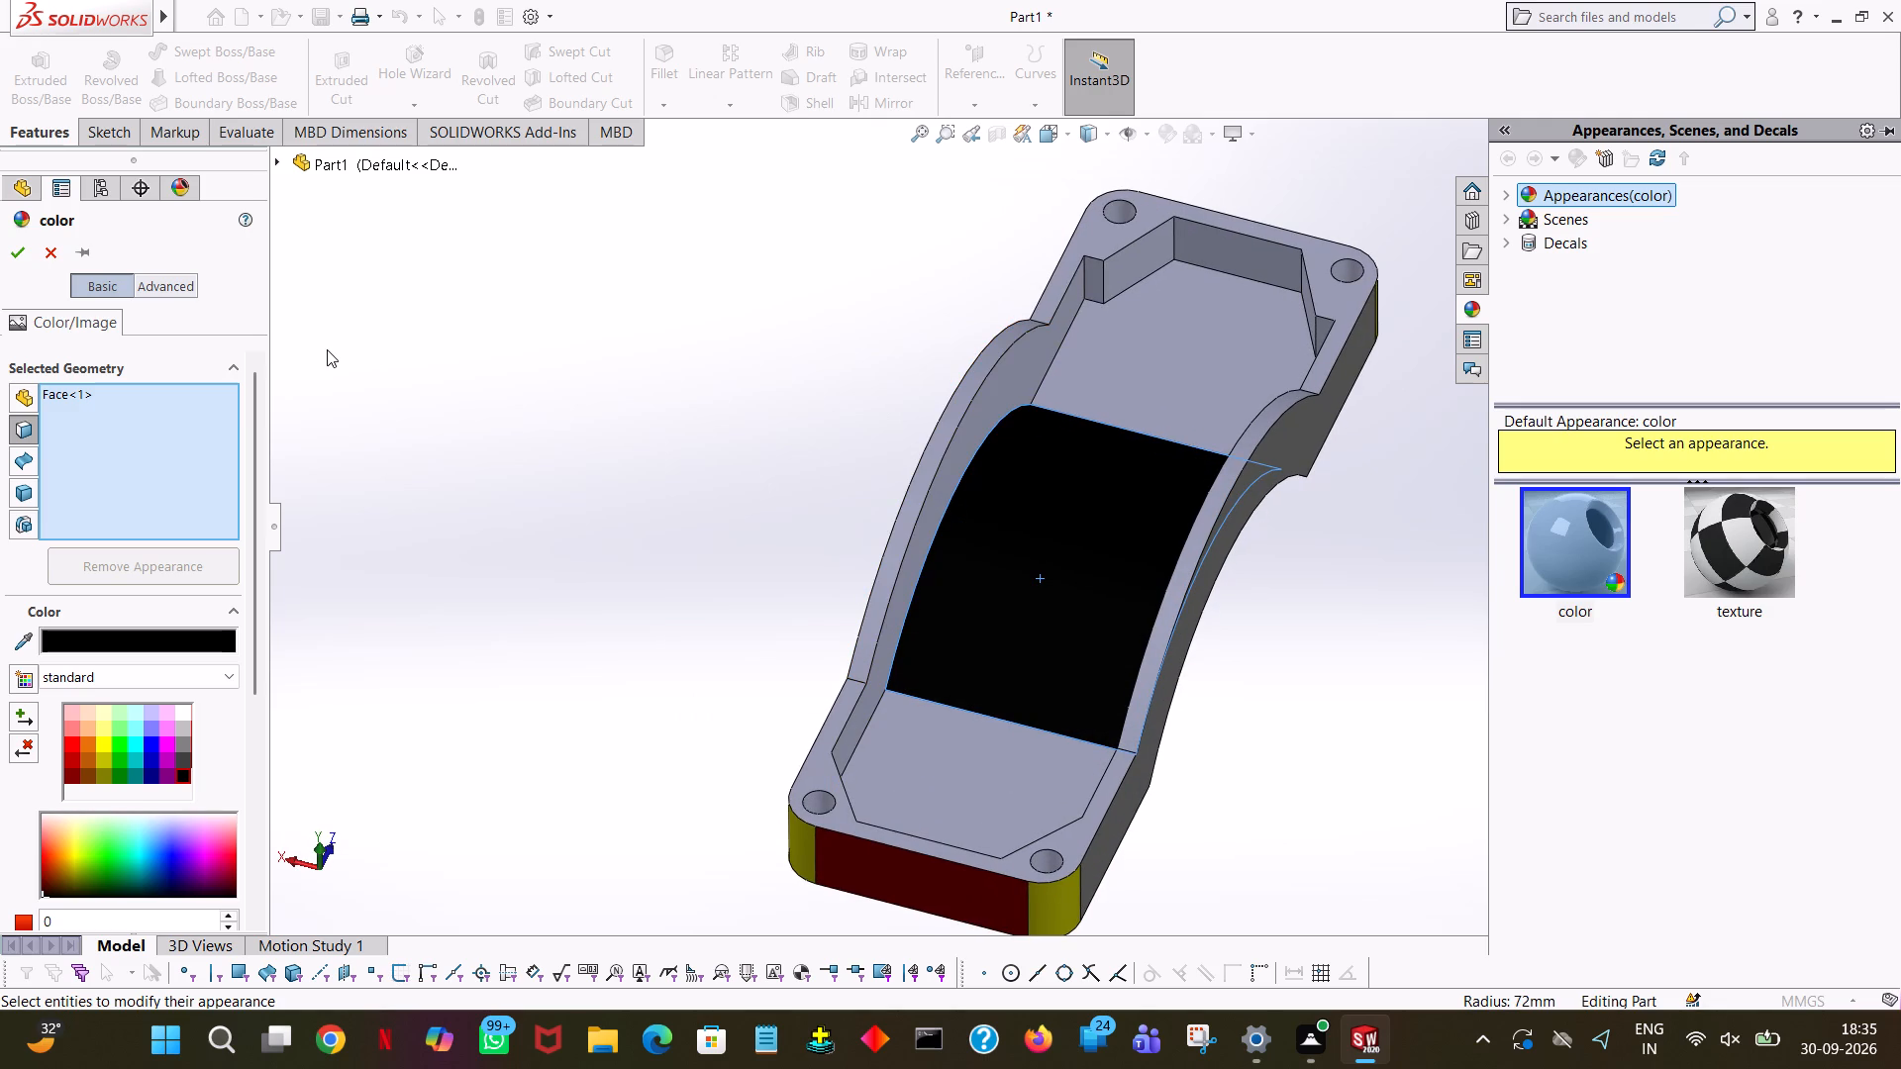
left_click(5, 250)
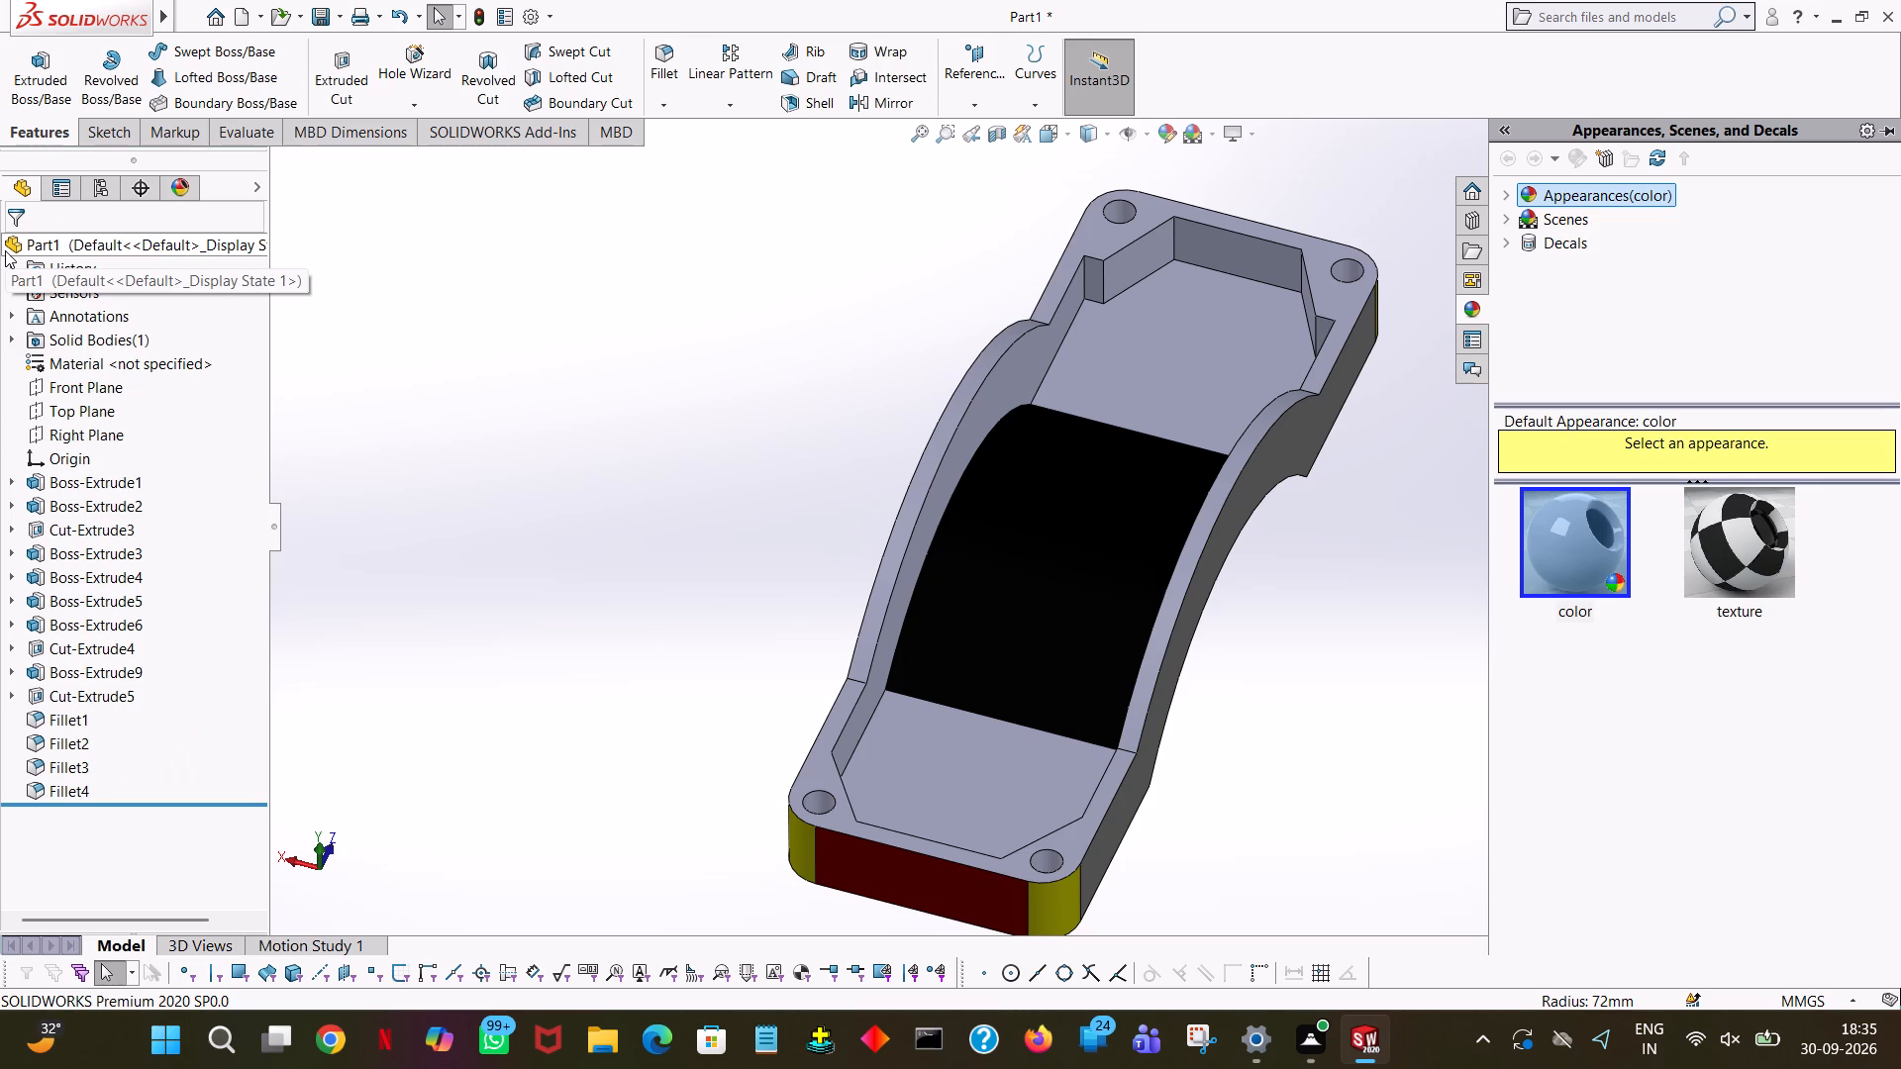
left_click(650, 280)
Colour the recessed floor faces of both flanges dark magenta from the standard swatches and apply the appearance.
middle_click_drag(1494, 484, 1521, 427)
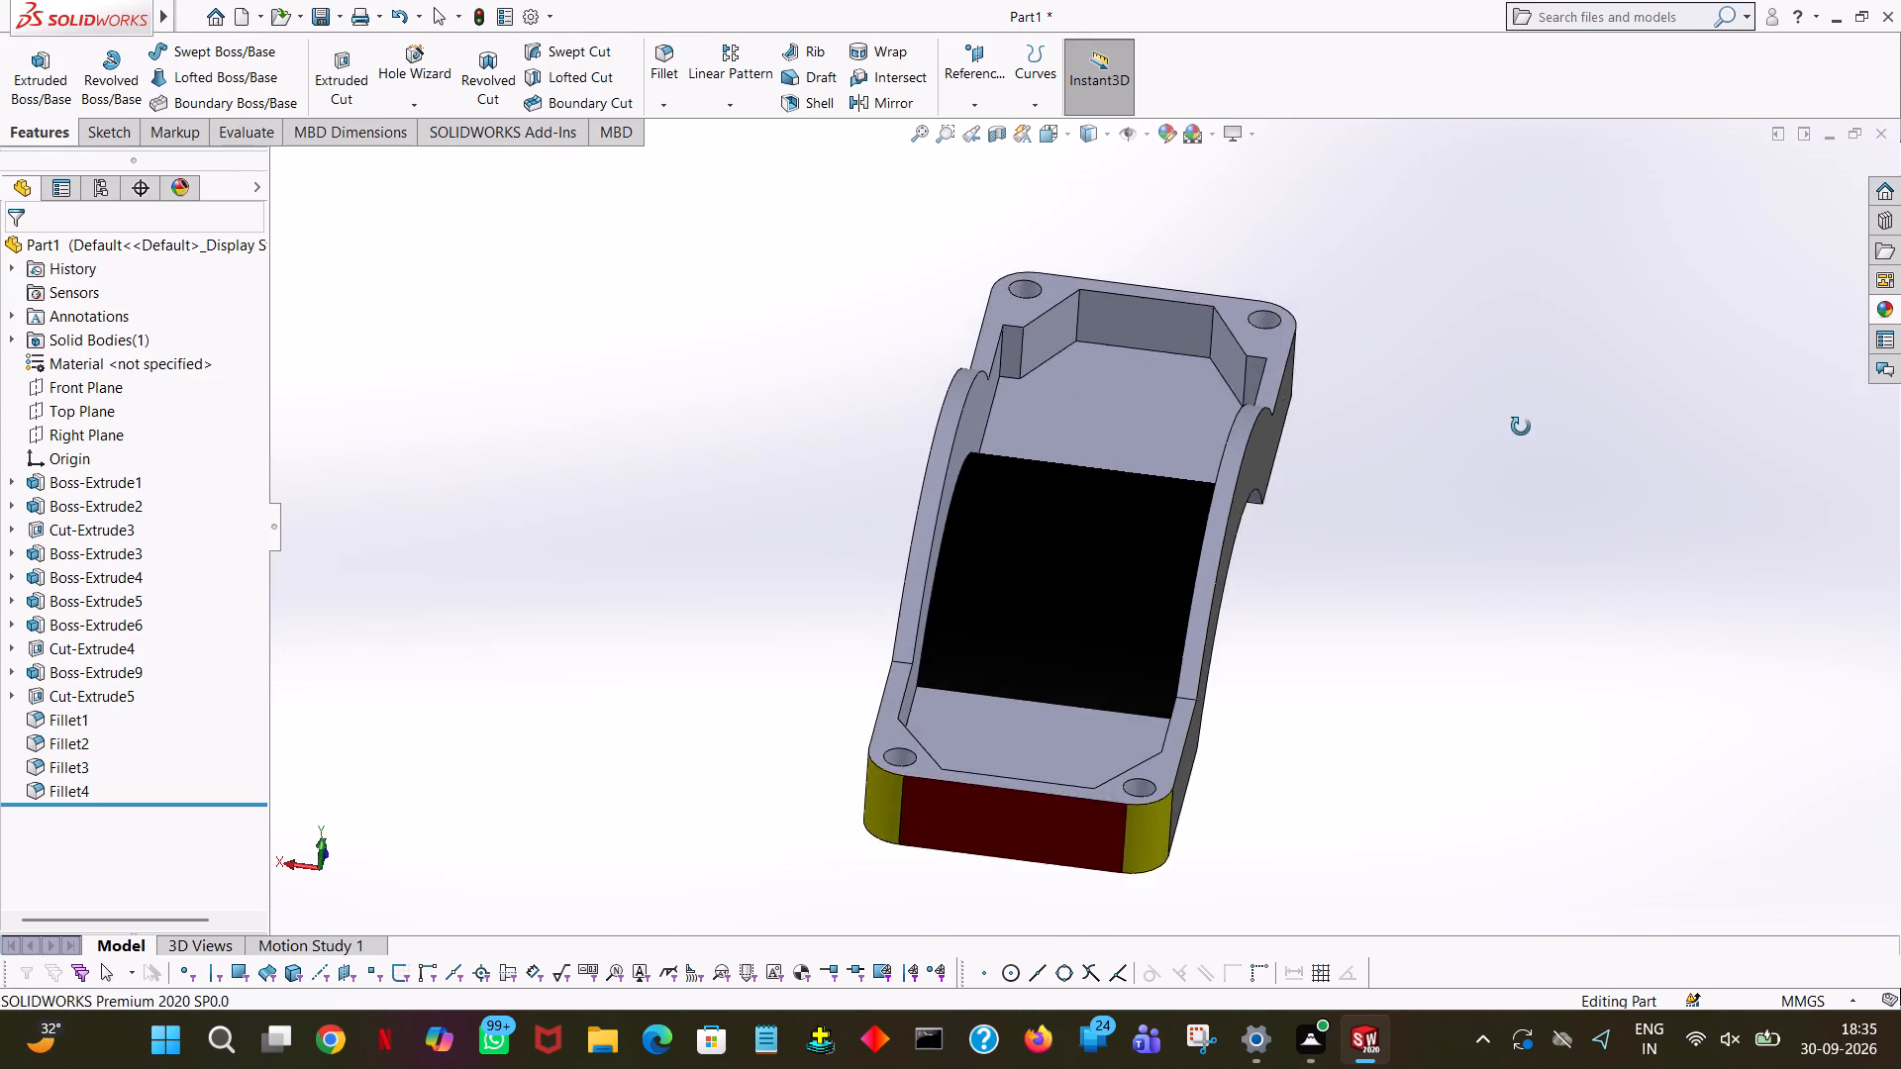
middle_click_drag(1521, 427, 1485, 532)
left_click(1265, 289)
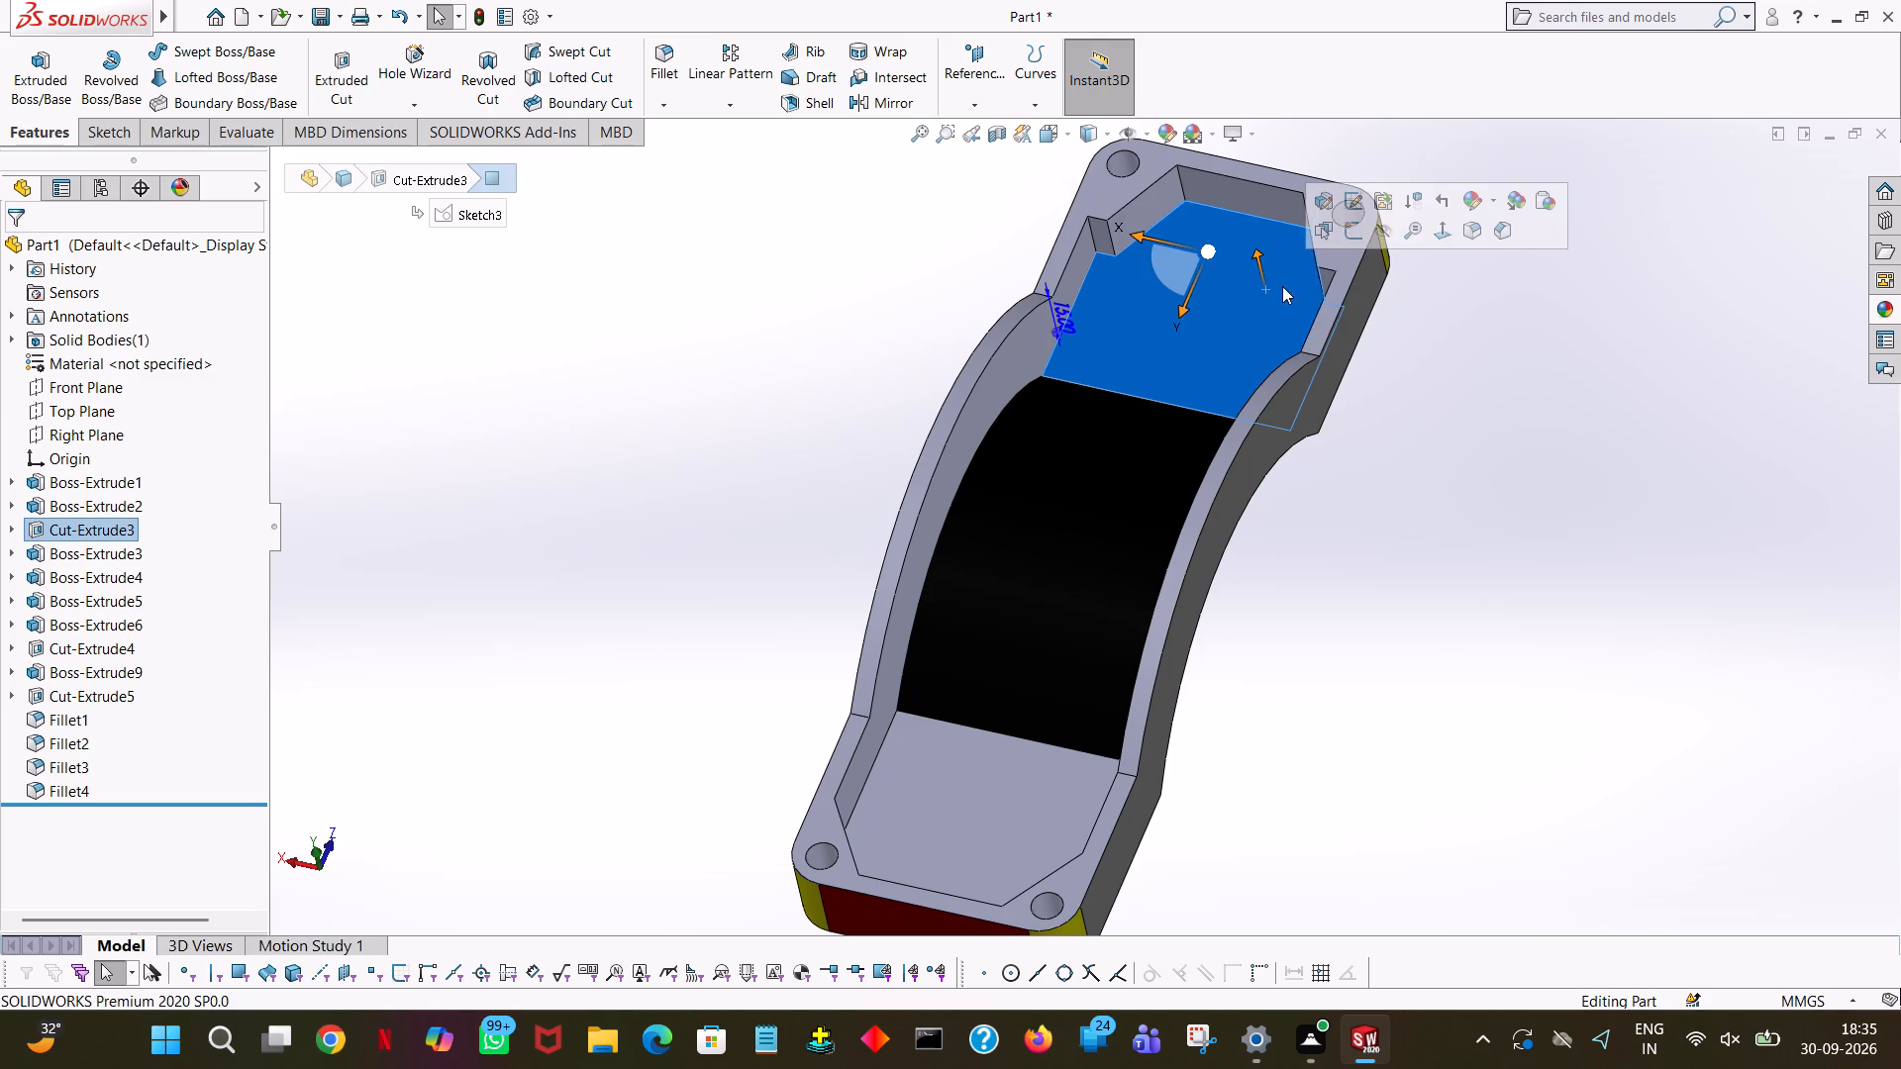
left_click(1466, 183)
left_click(1264, 243)
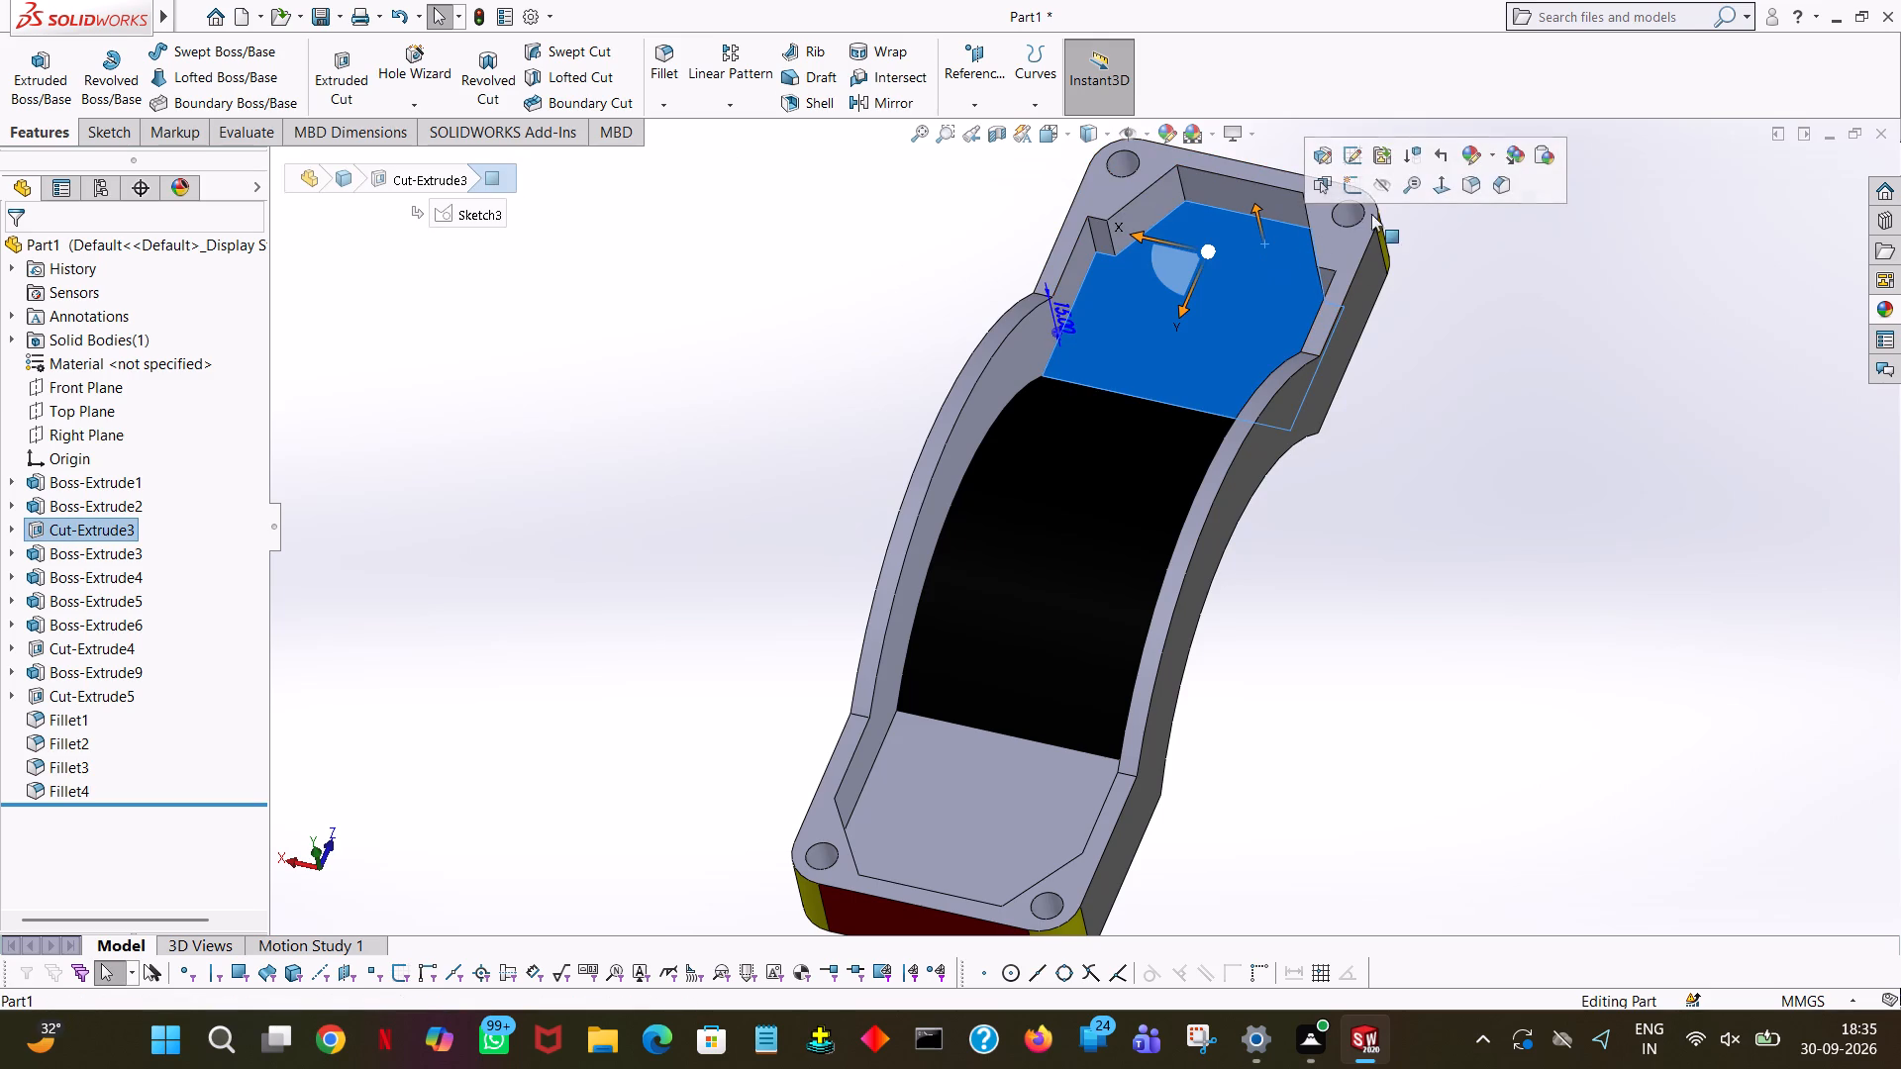
left_click(1468, 148)
left_click(1467, 150)
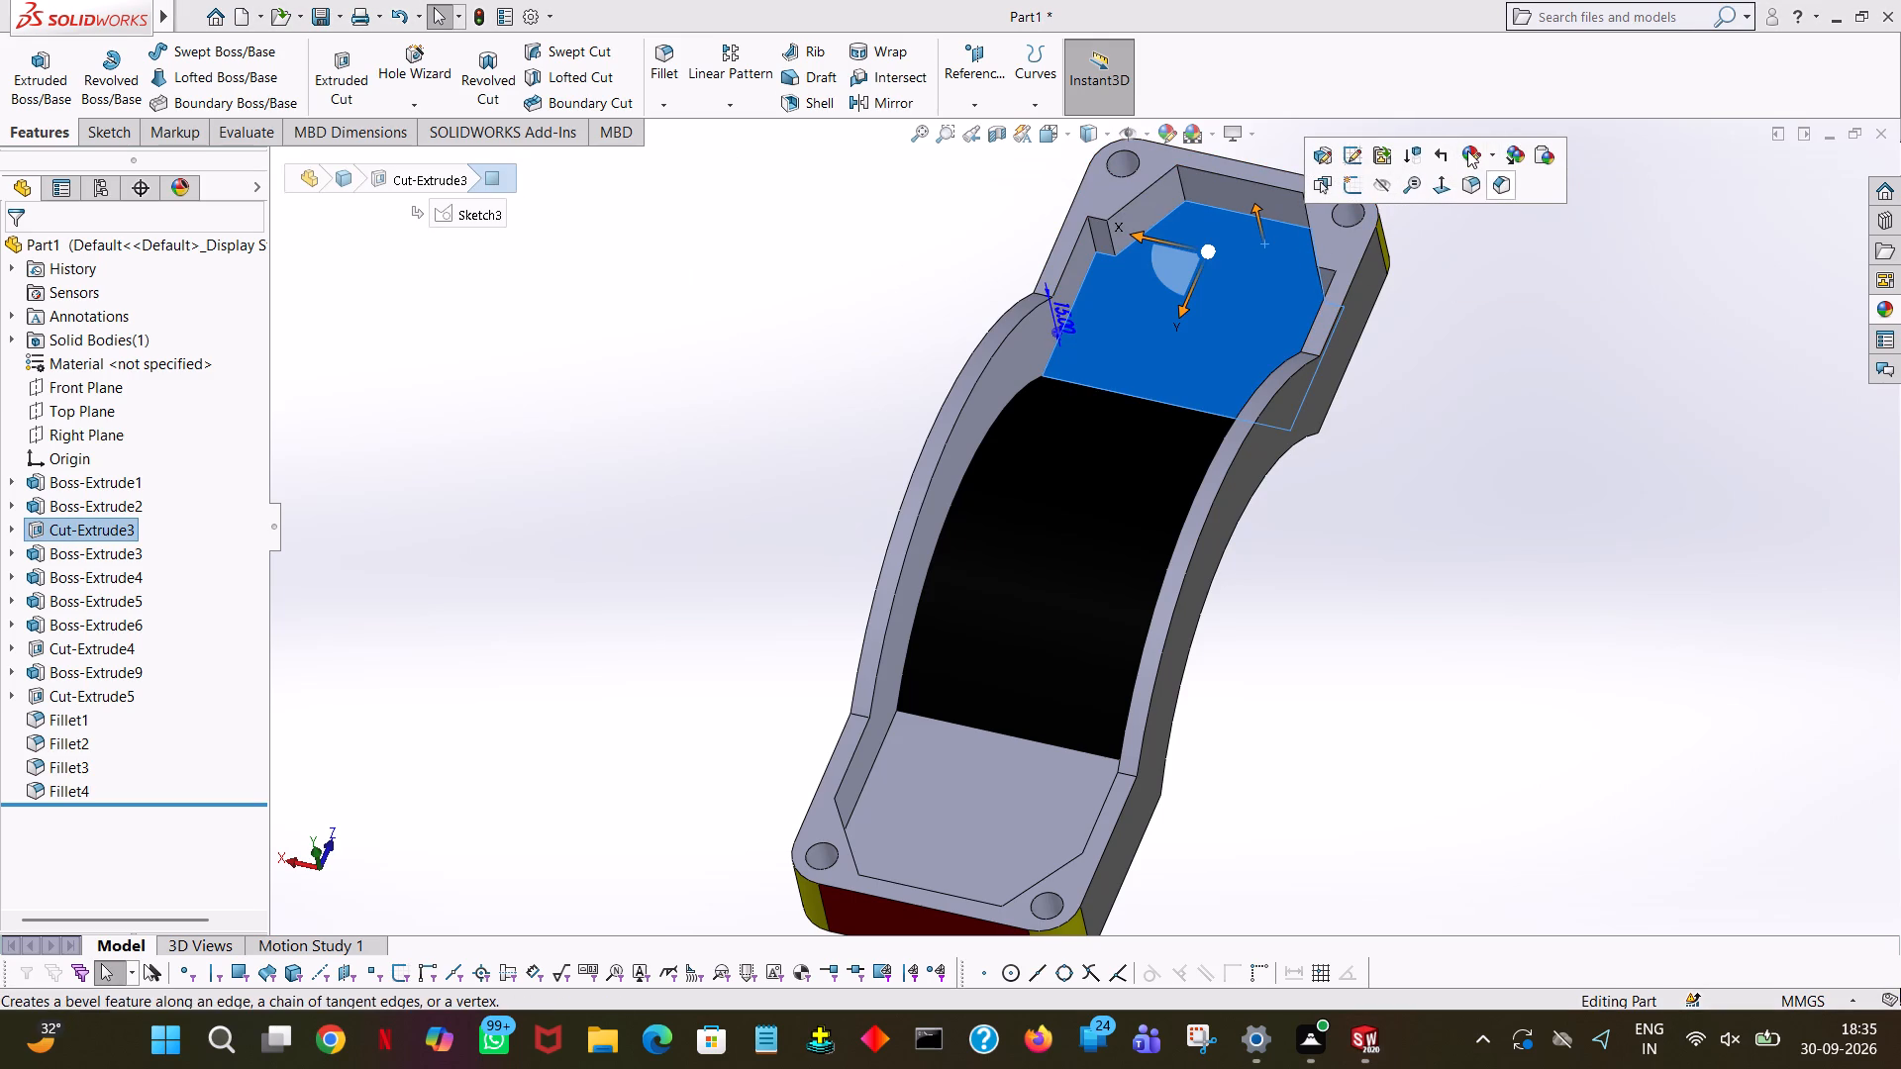
left_click(1485, 195)
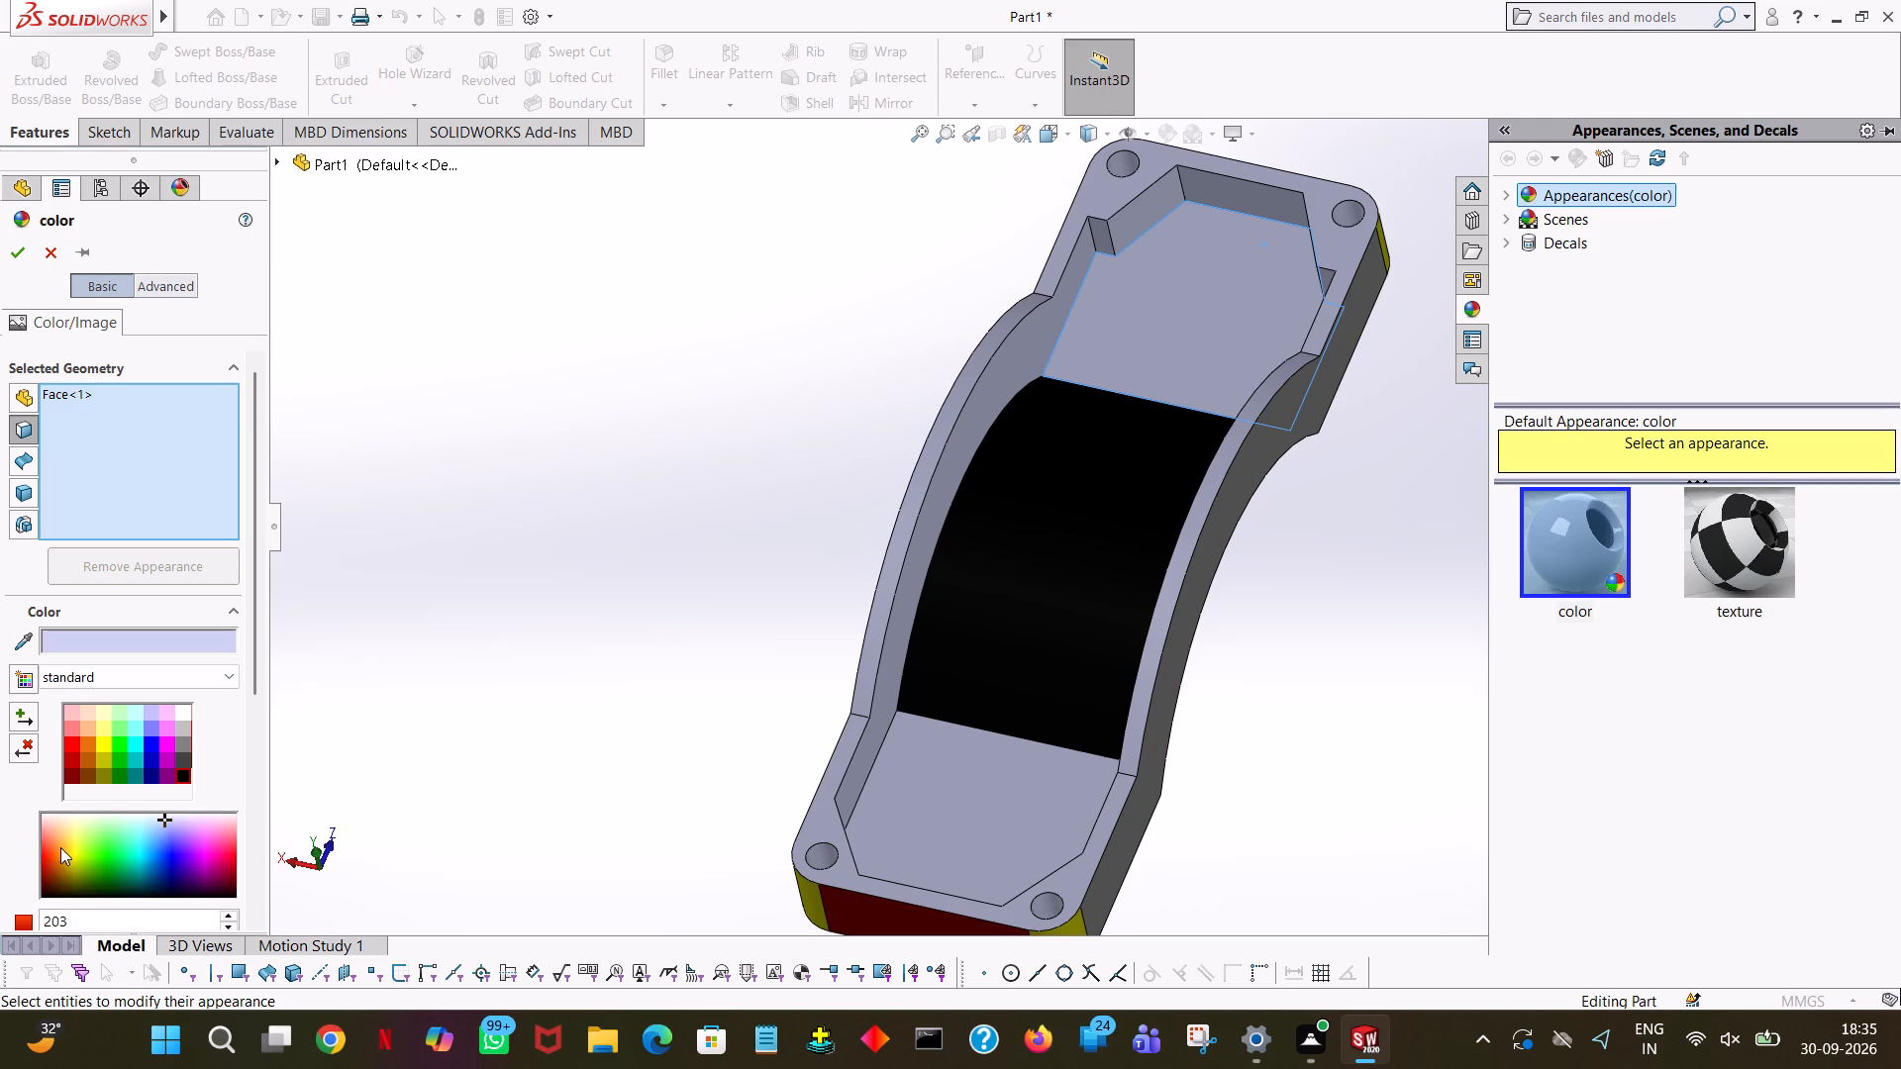
left_click(172, 757)
left_click(976, 794)
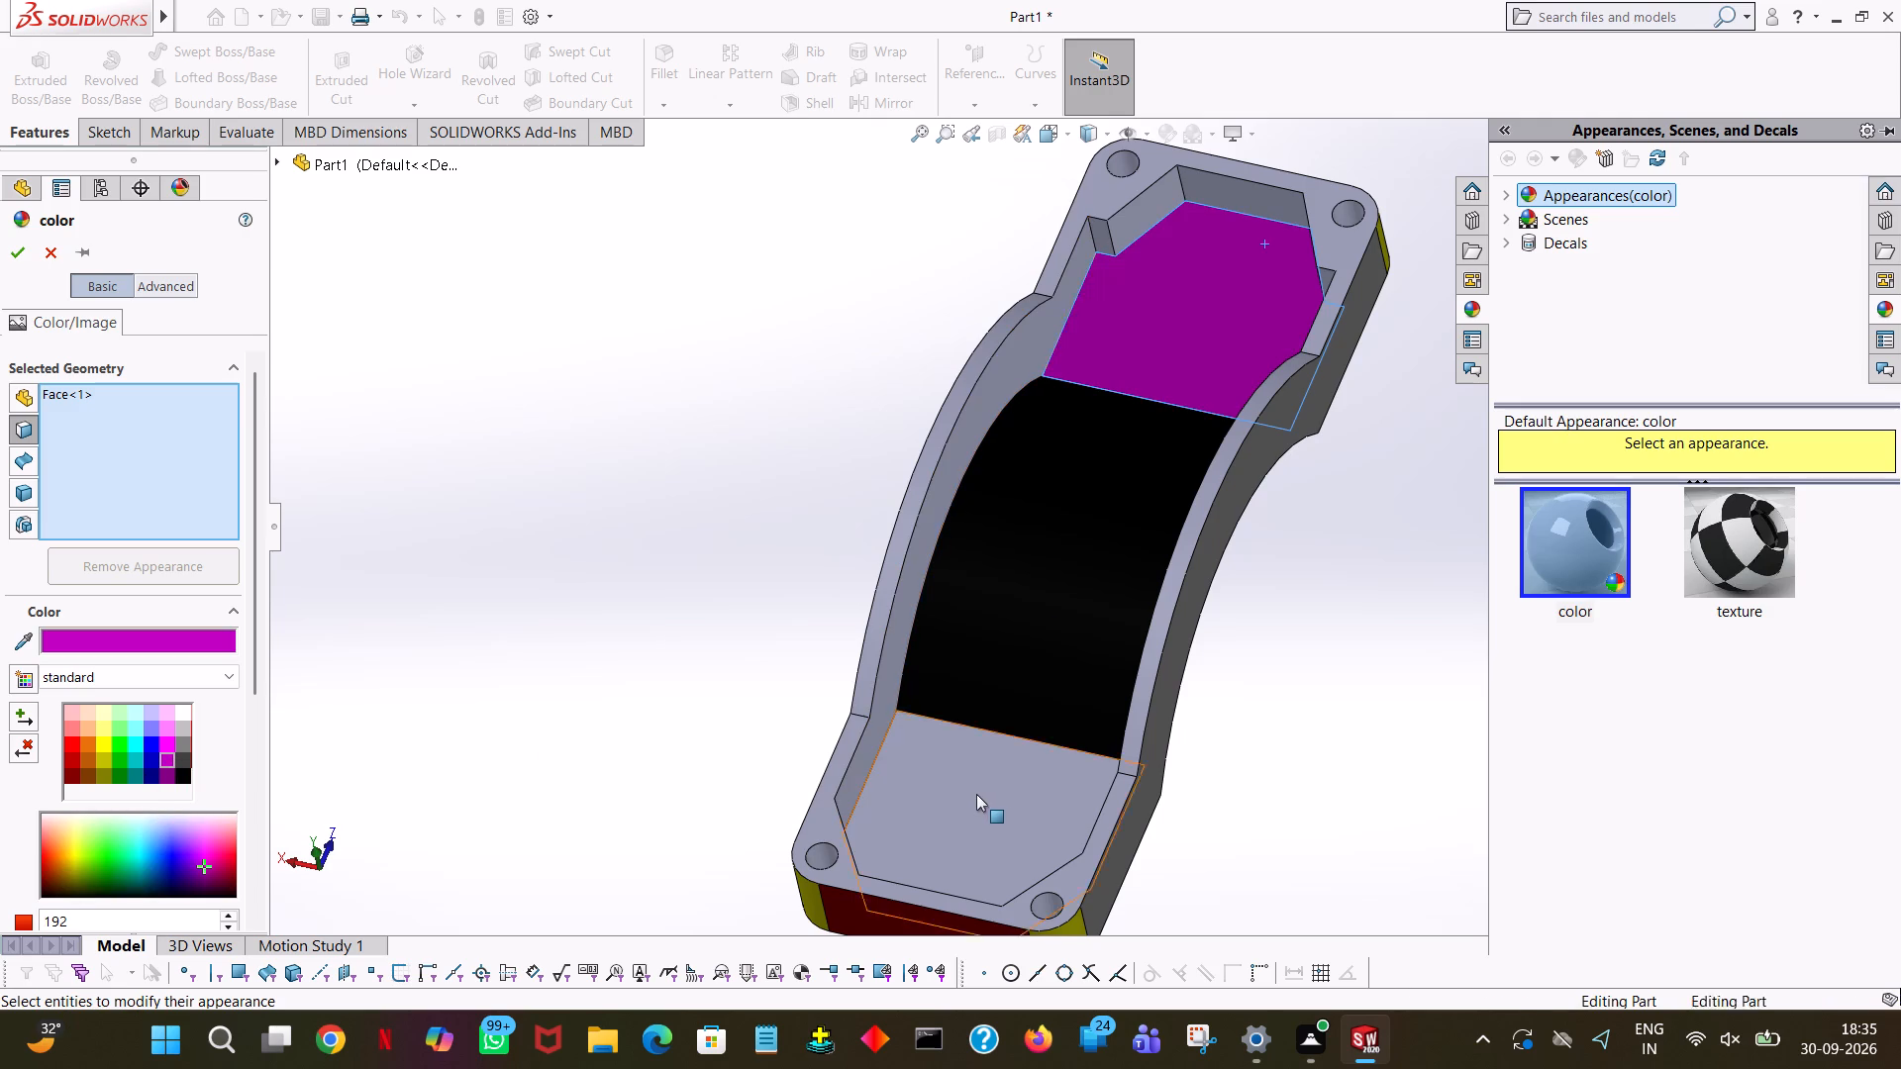
middle_click_drag(1238, 787, 1568, 761)
left_click(22, 249)
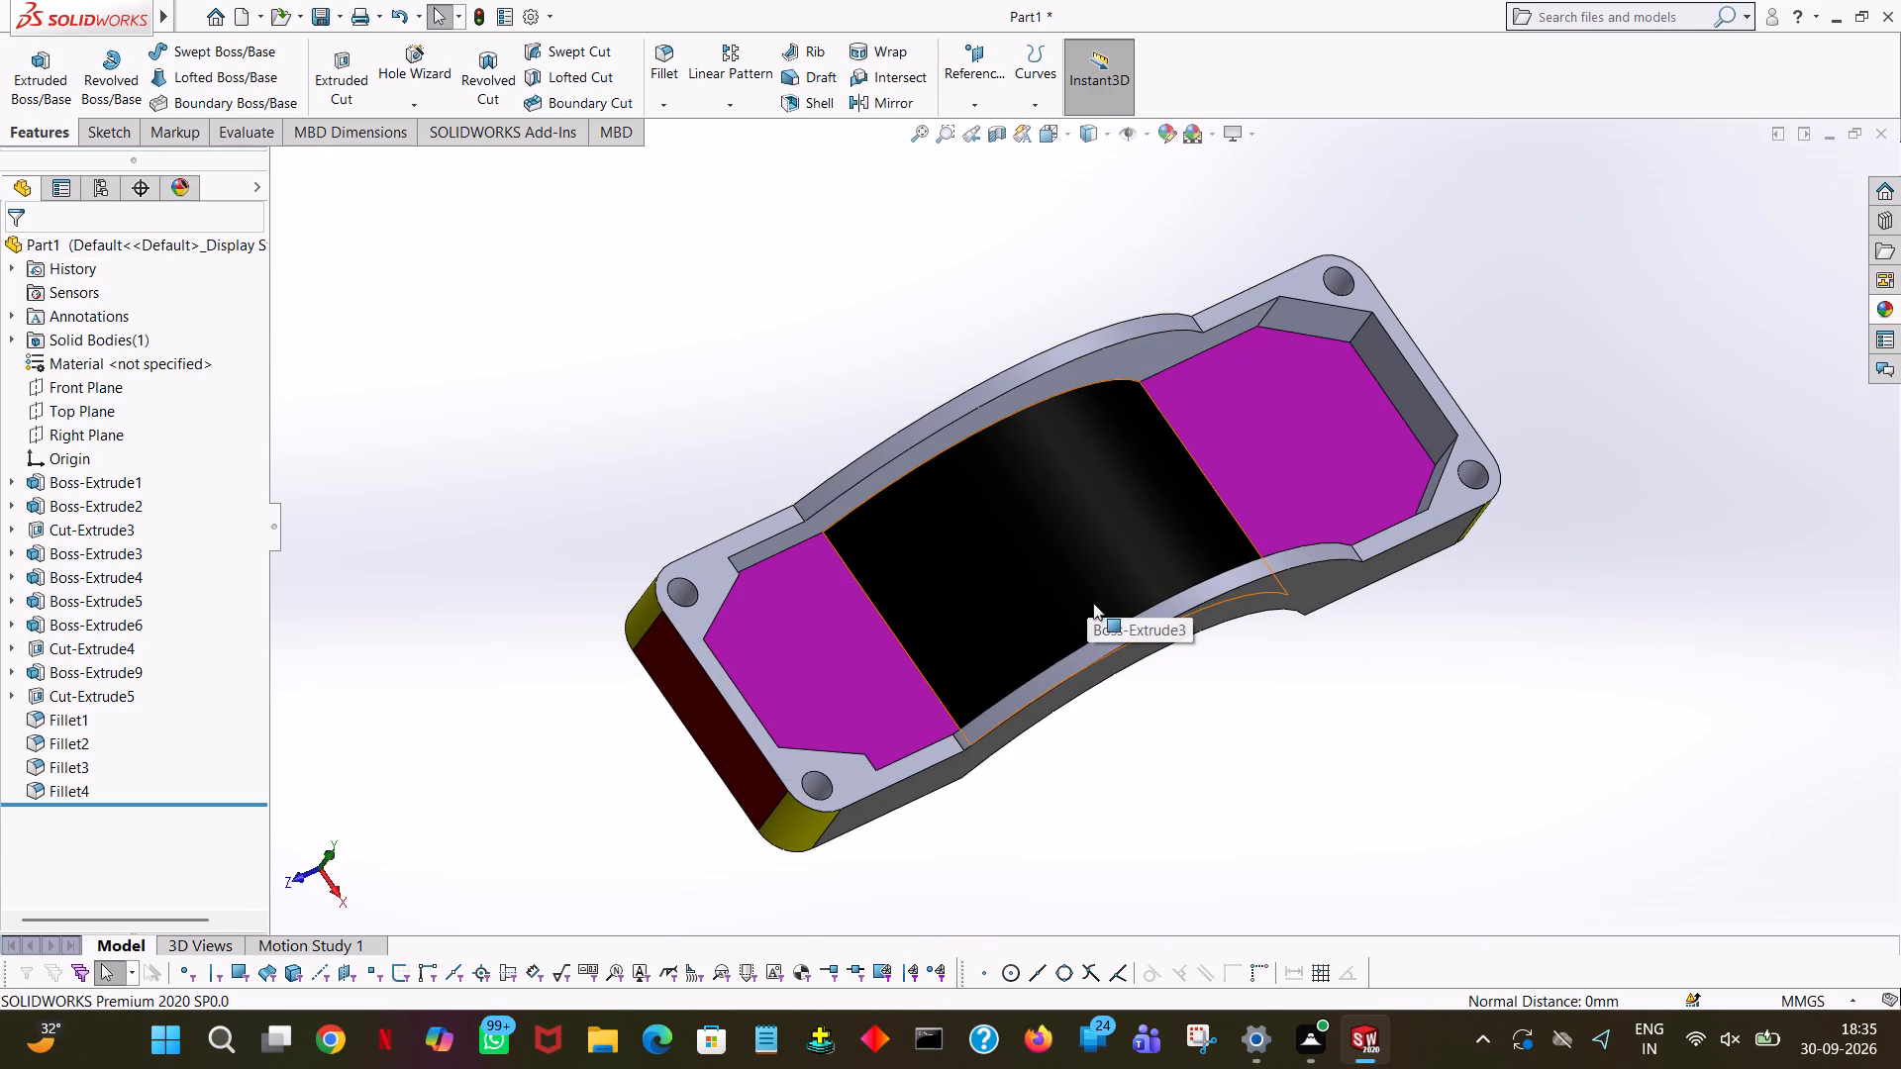
Colour the top rim faces around the corner holes on both flanges light pink from the standard swatches and apply it.
left_click(700, 563)
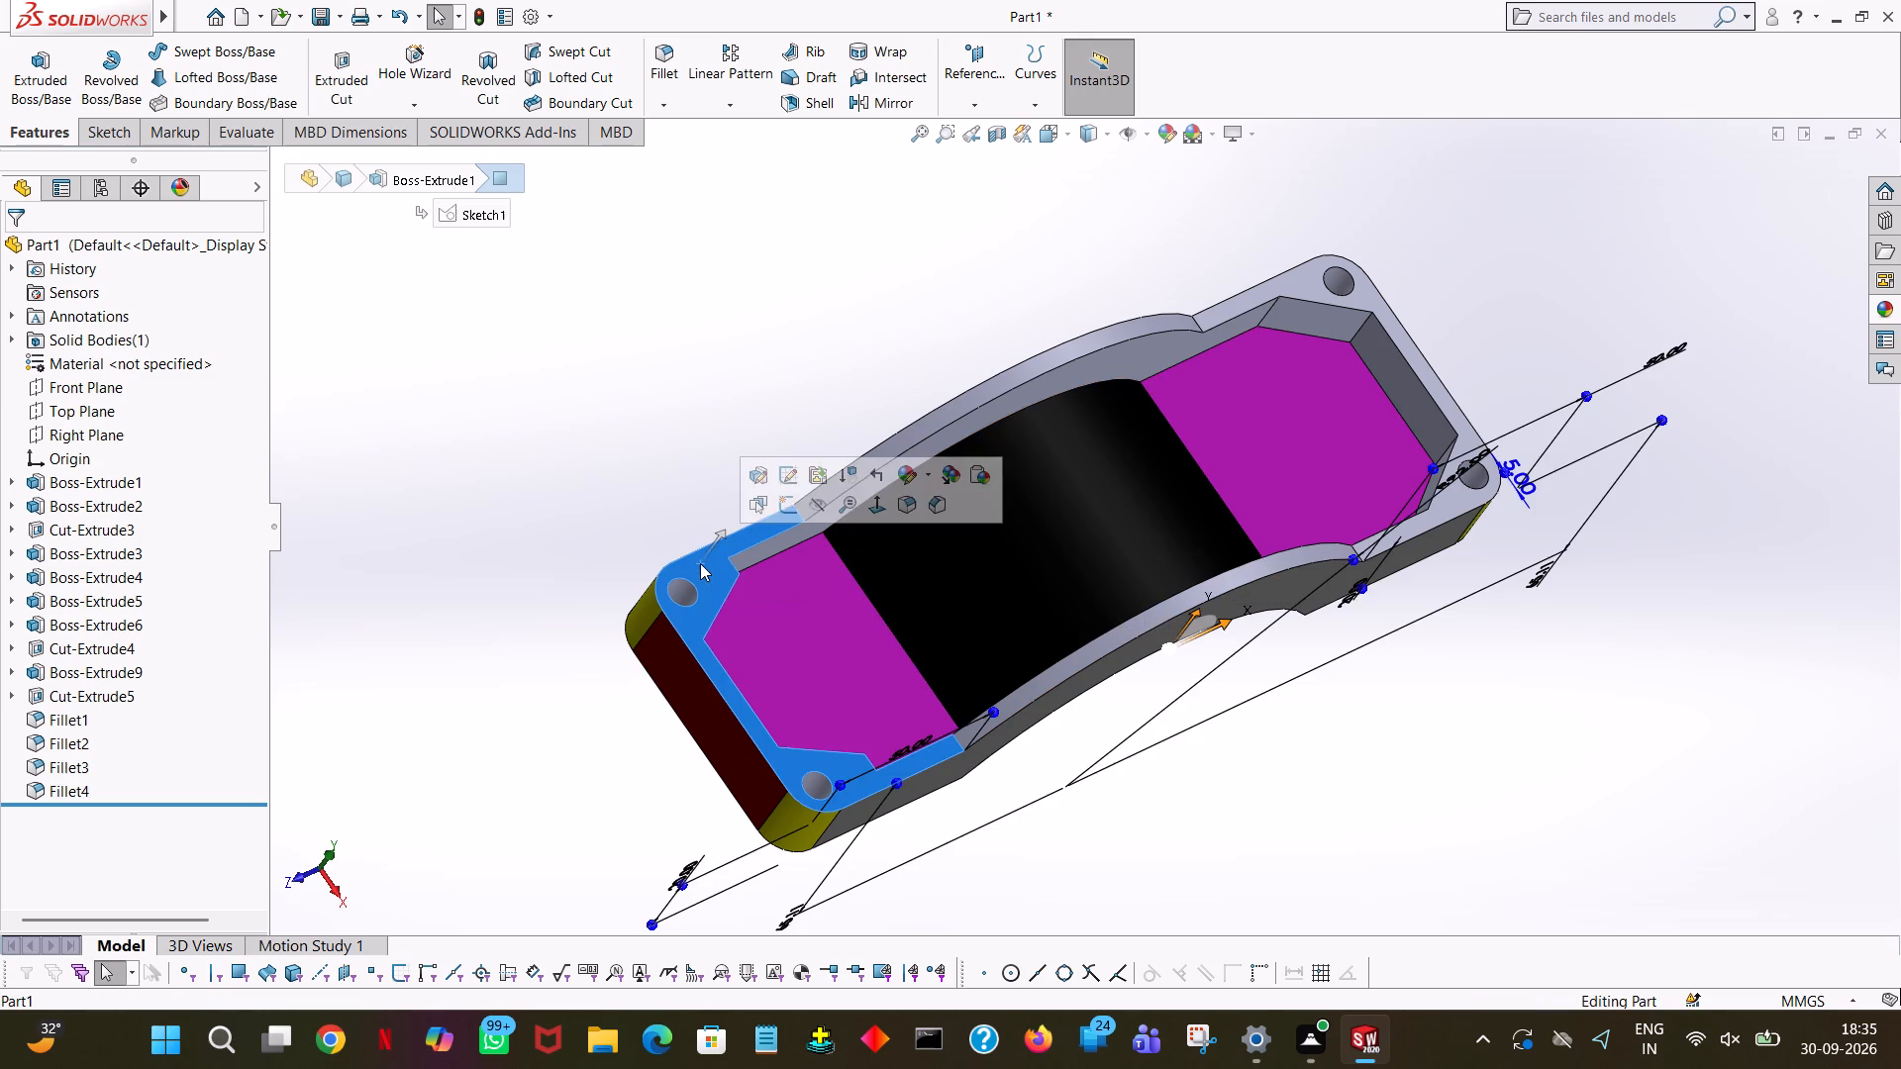
left_click(910, 480)
left_click(928, 518)
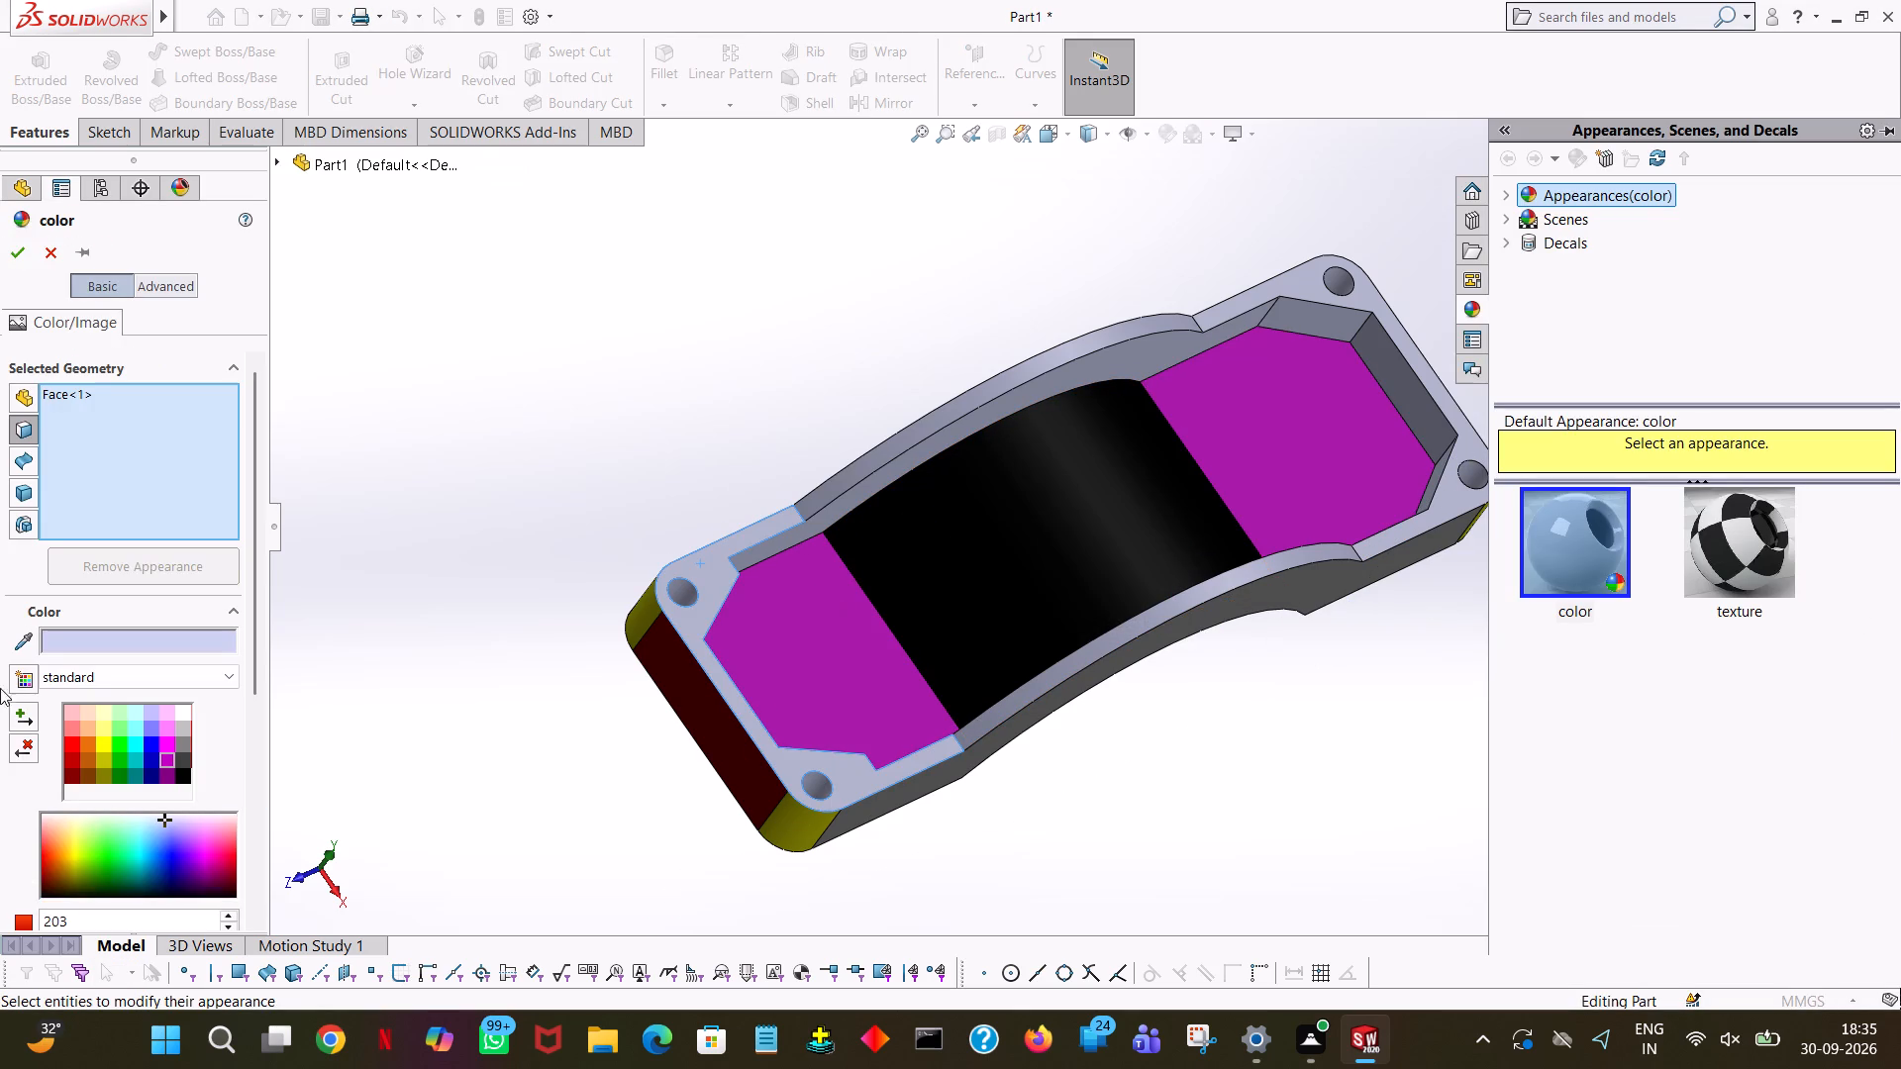
left_click(158, 727)
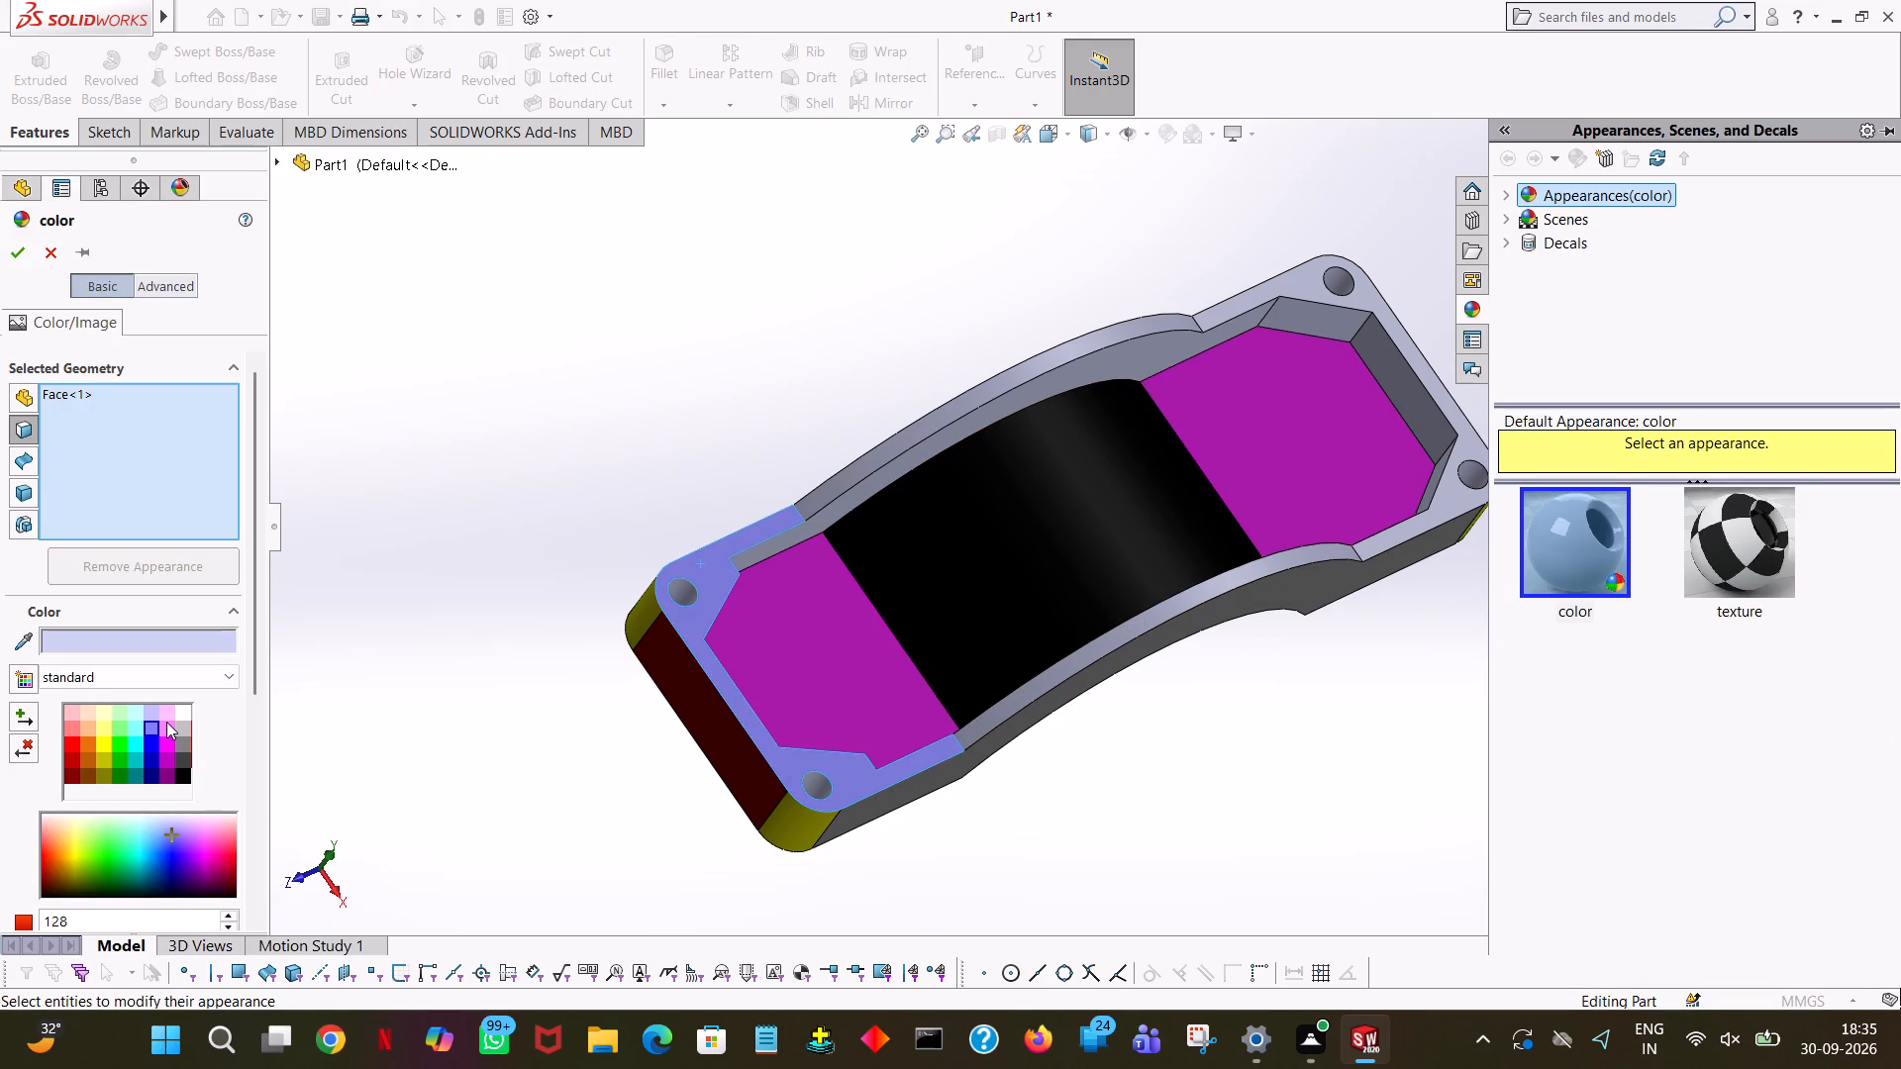
left_click(166, 709)
middle_click_drag(1052, 729, 964, 696)
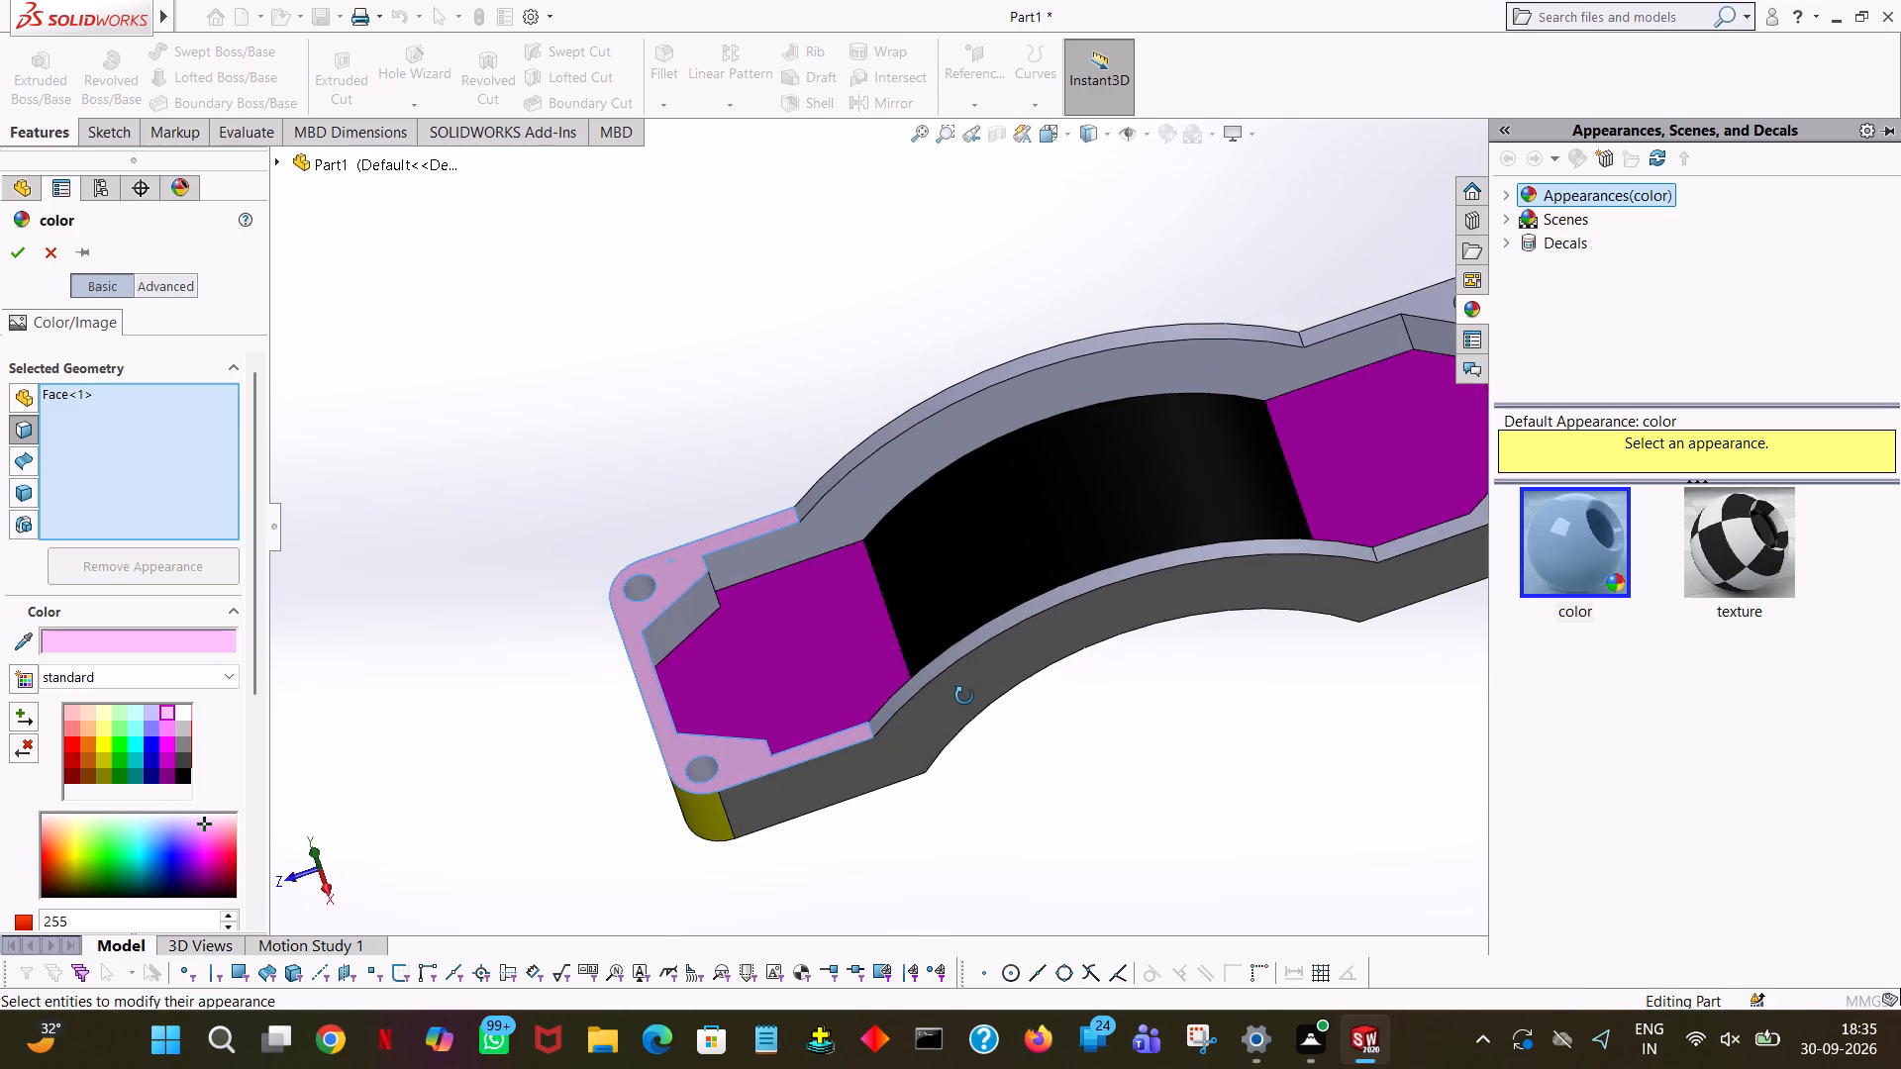
middle_click_drag(964, 696, 964, 697)
middle_click_drag(987, 723, 1044, 856)
left_click(1362, 242)
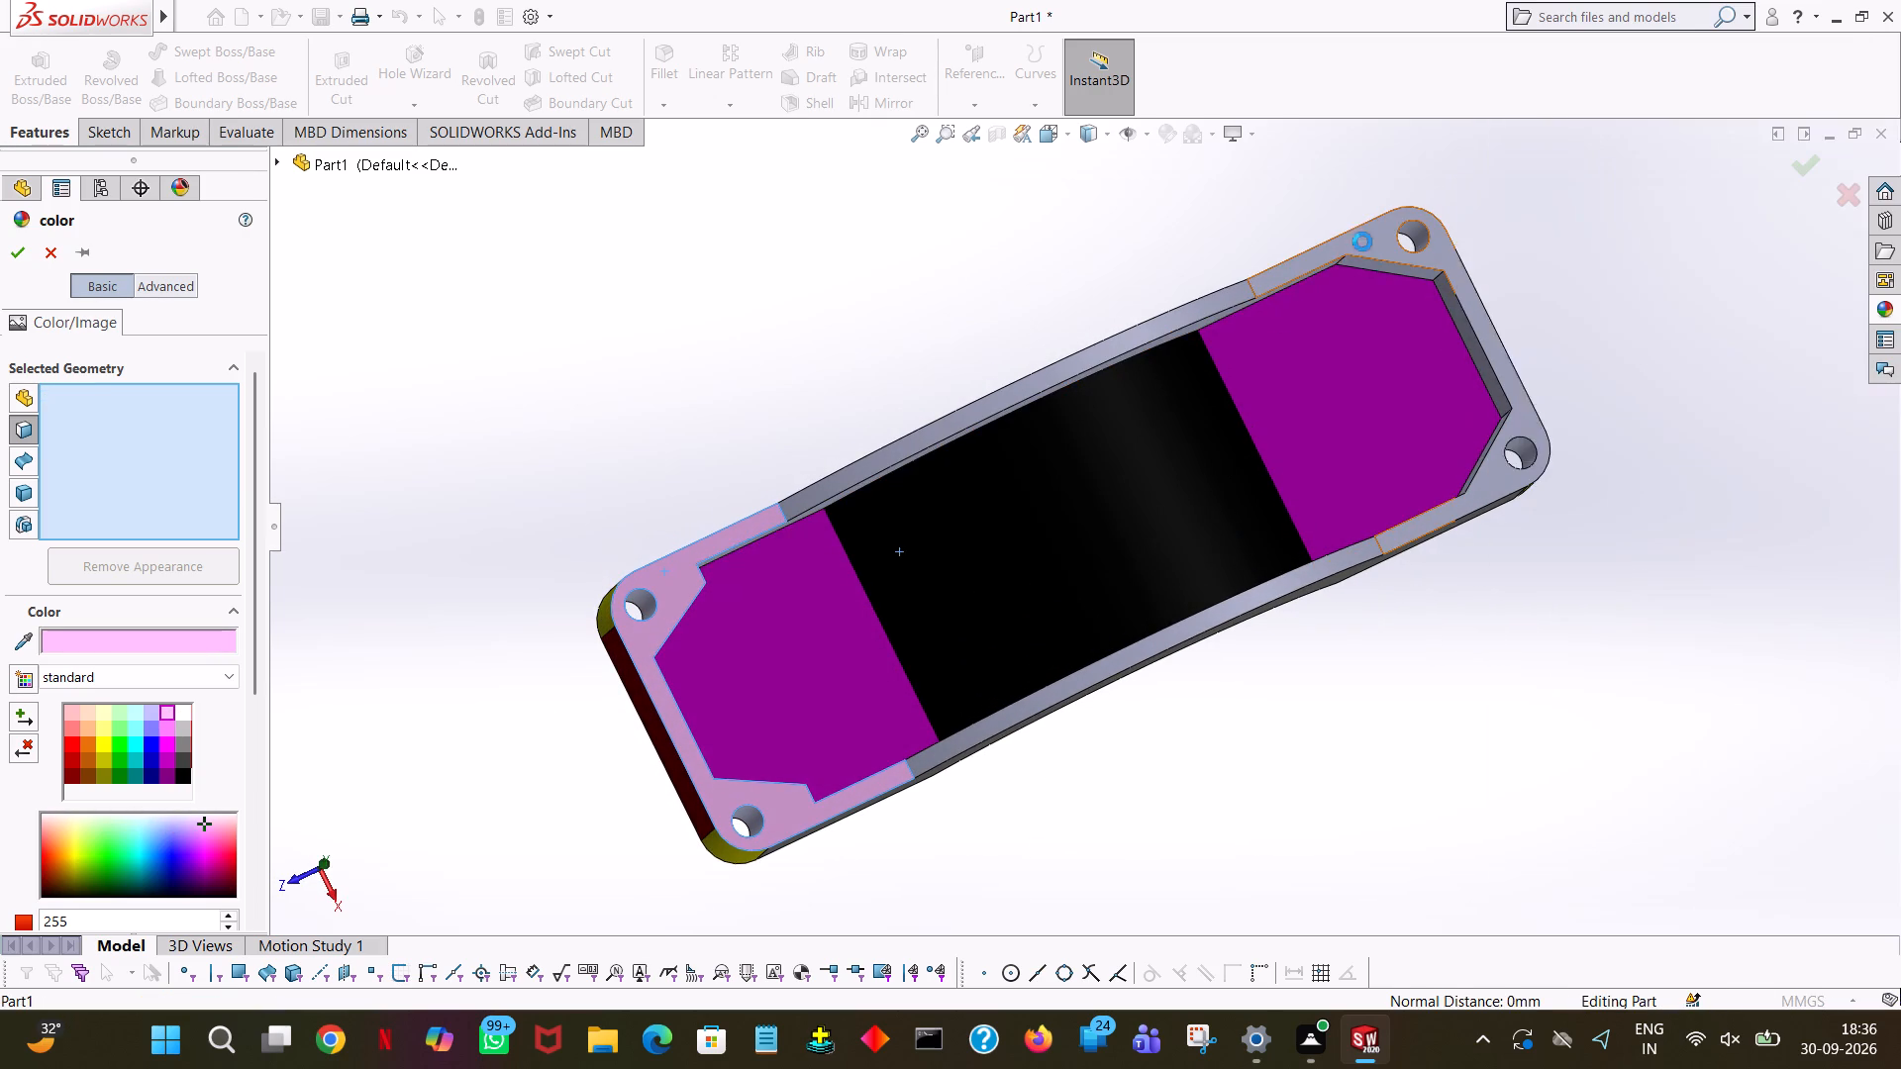
left_click(17, 253)
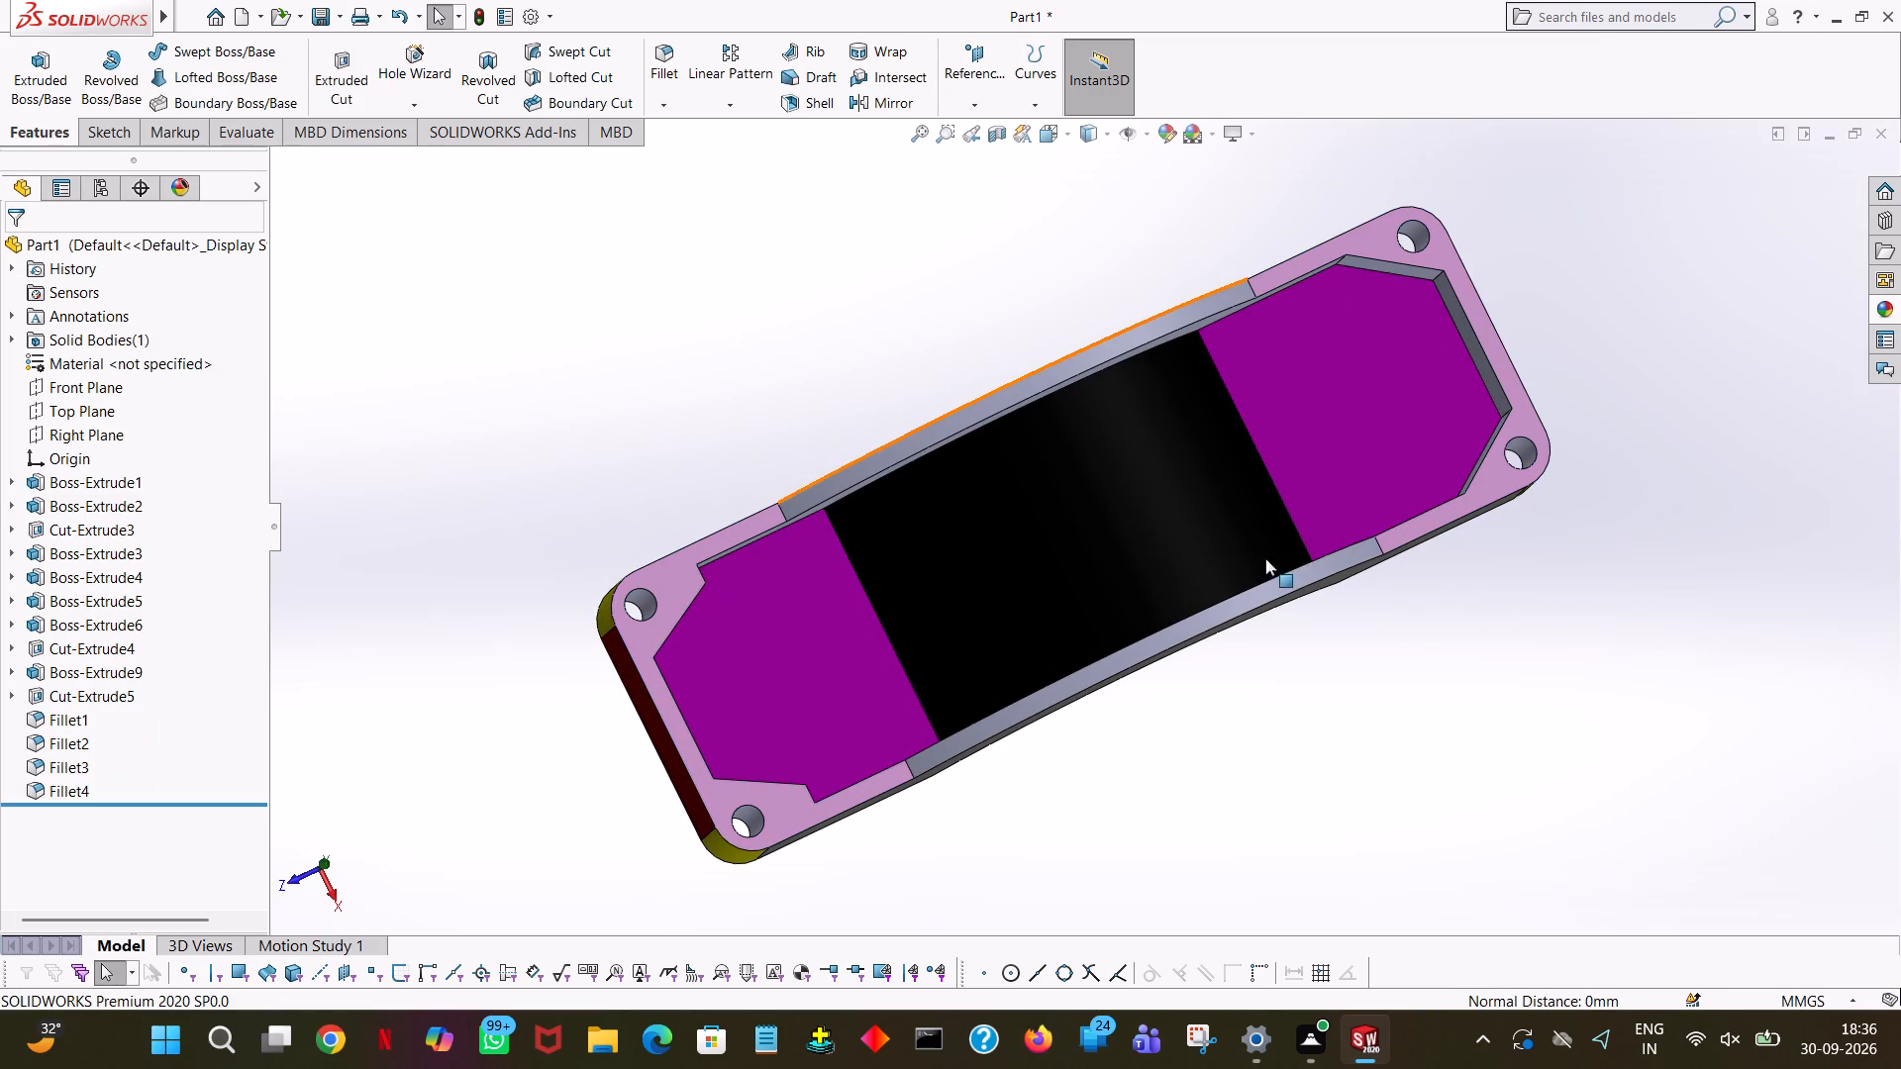
Colour the narrow curved top faces of both arched side walls pale peach from the standard swatches and apply the appearance.
left_click(1197, 621)
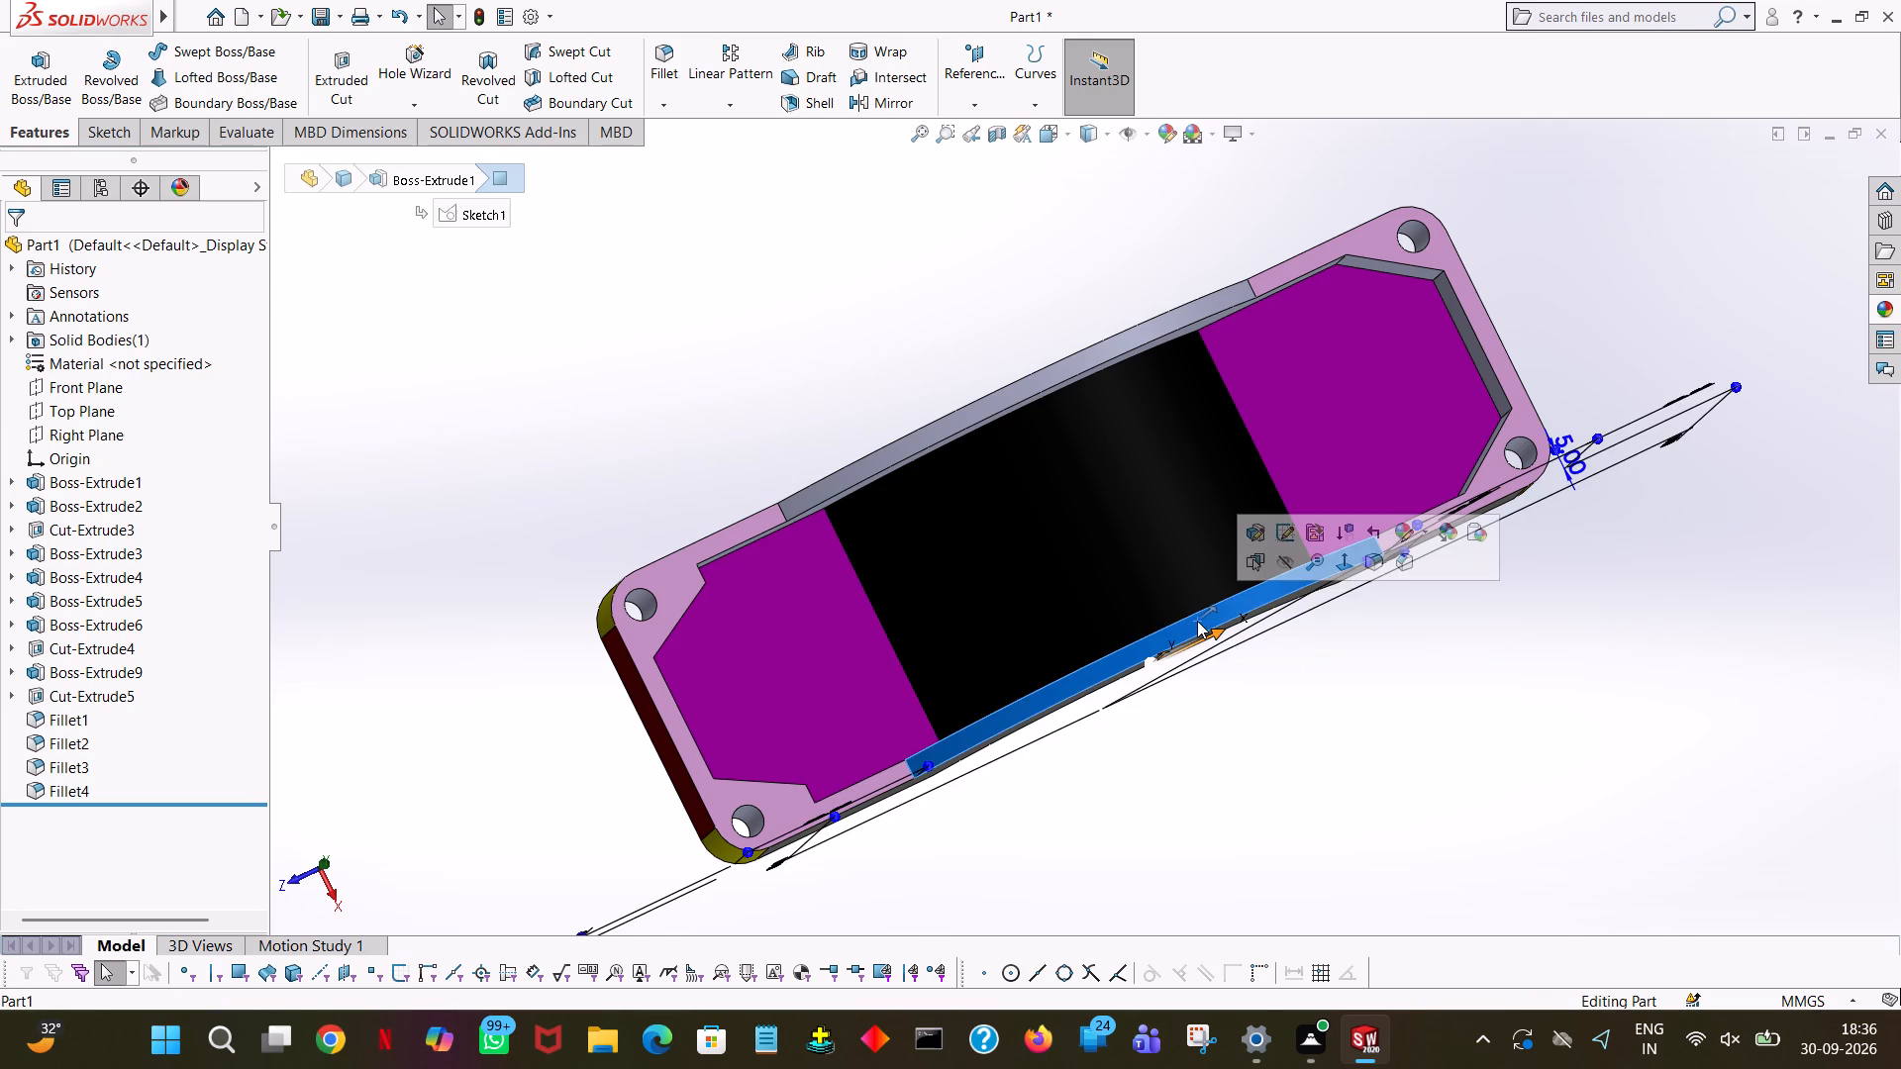
left_click(1410, 536)
left_click(1410, 583)
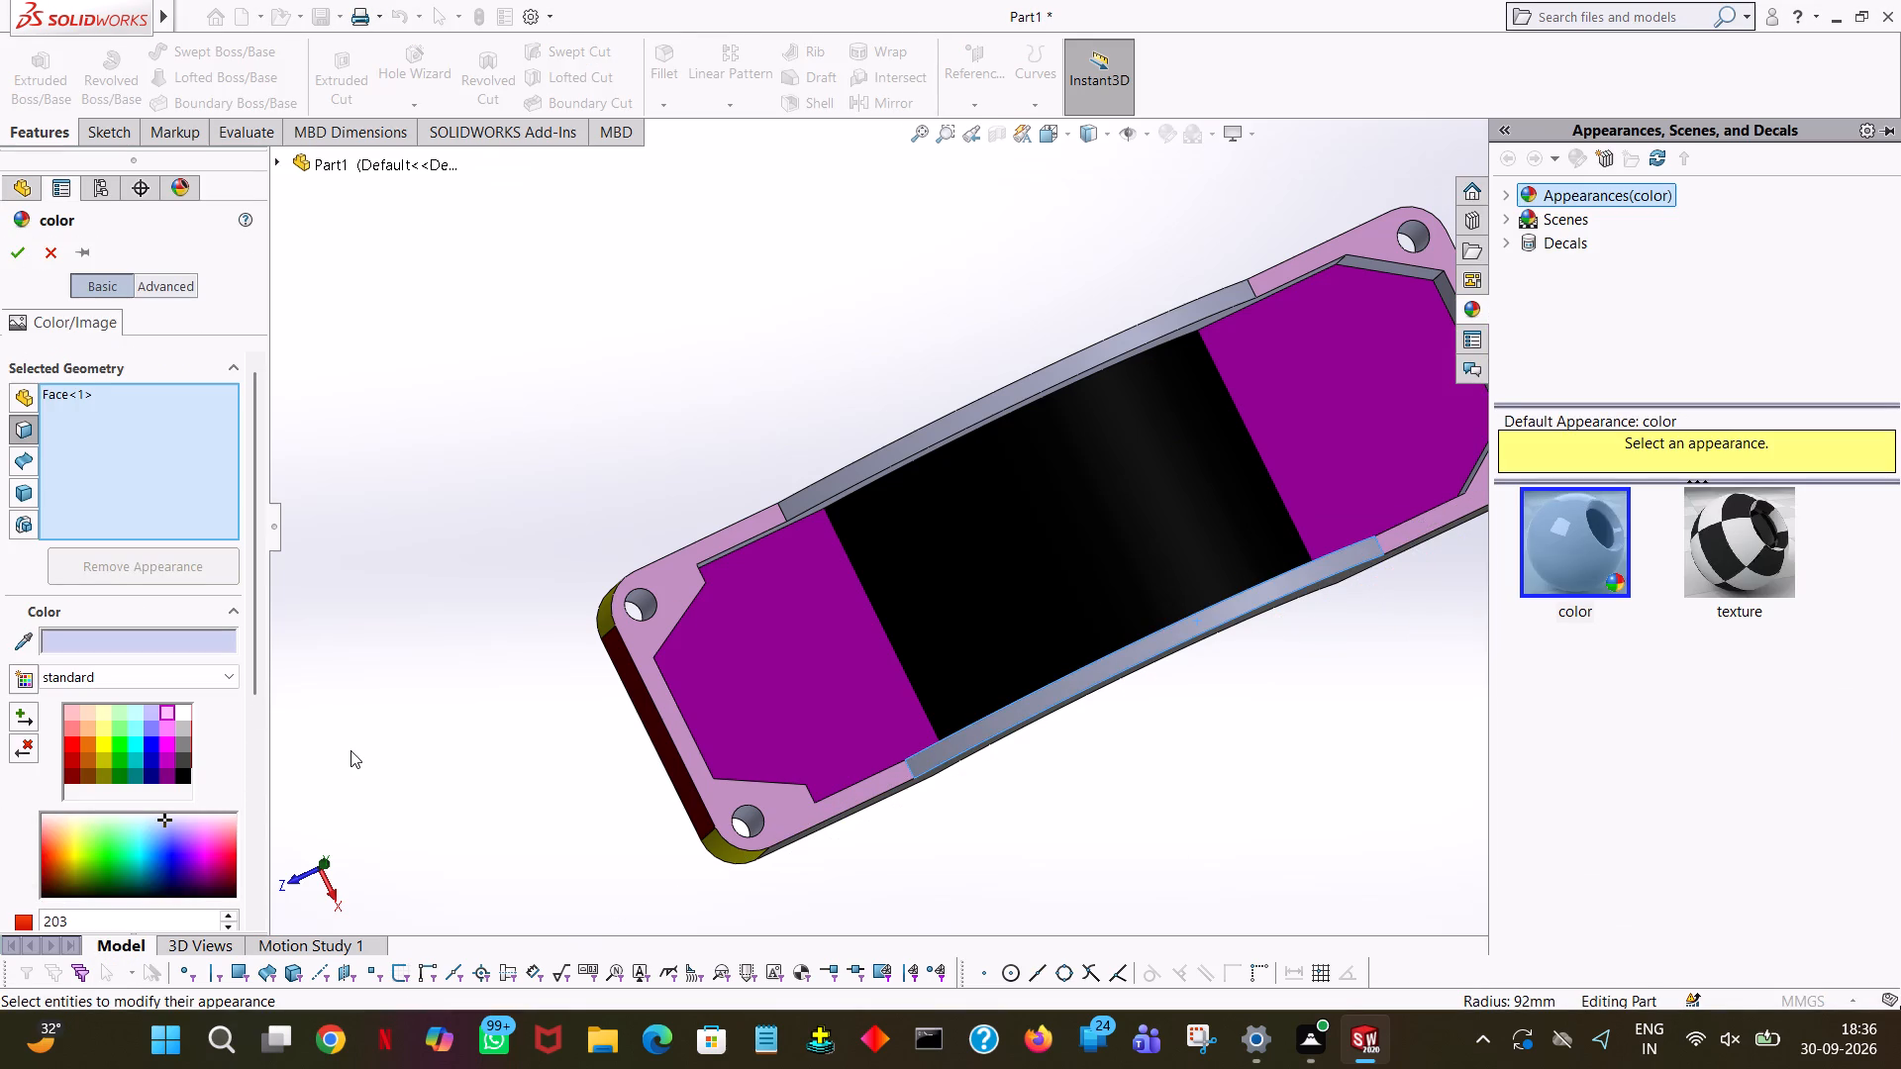
left_click(83, 735)
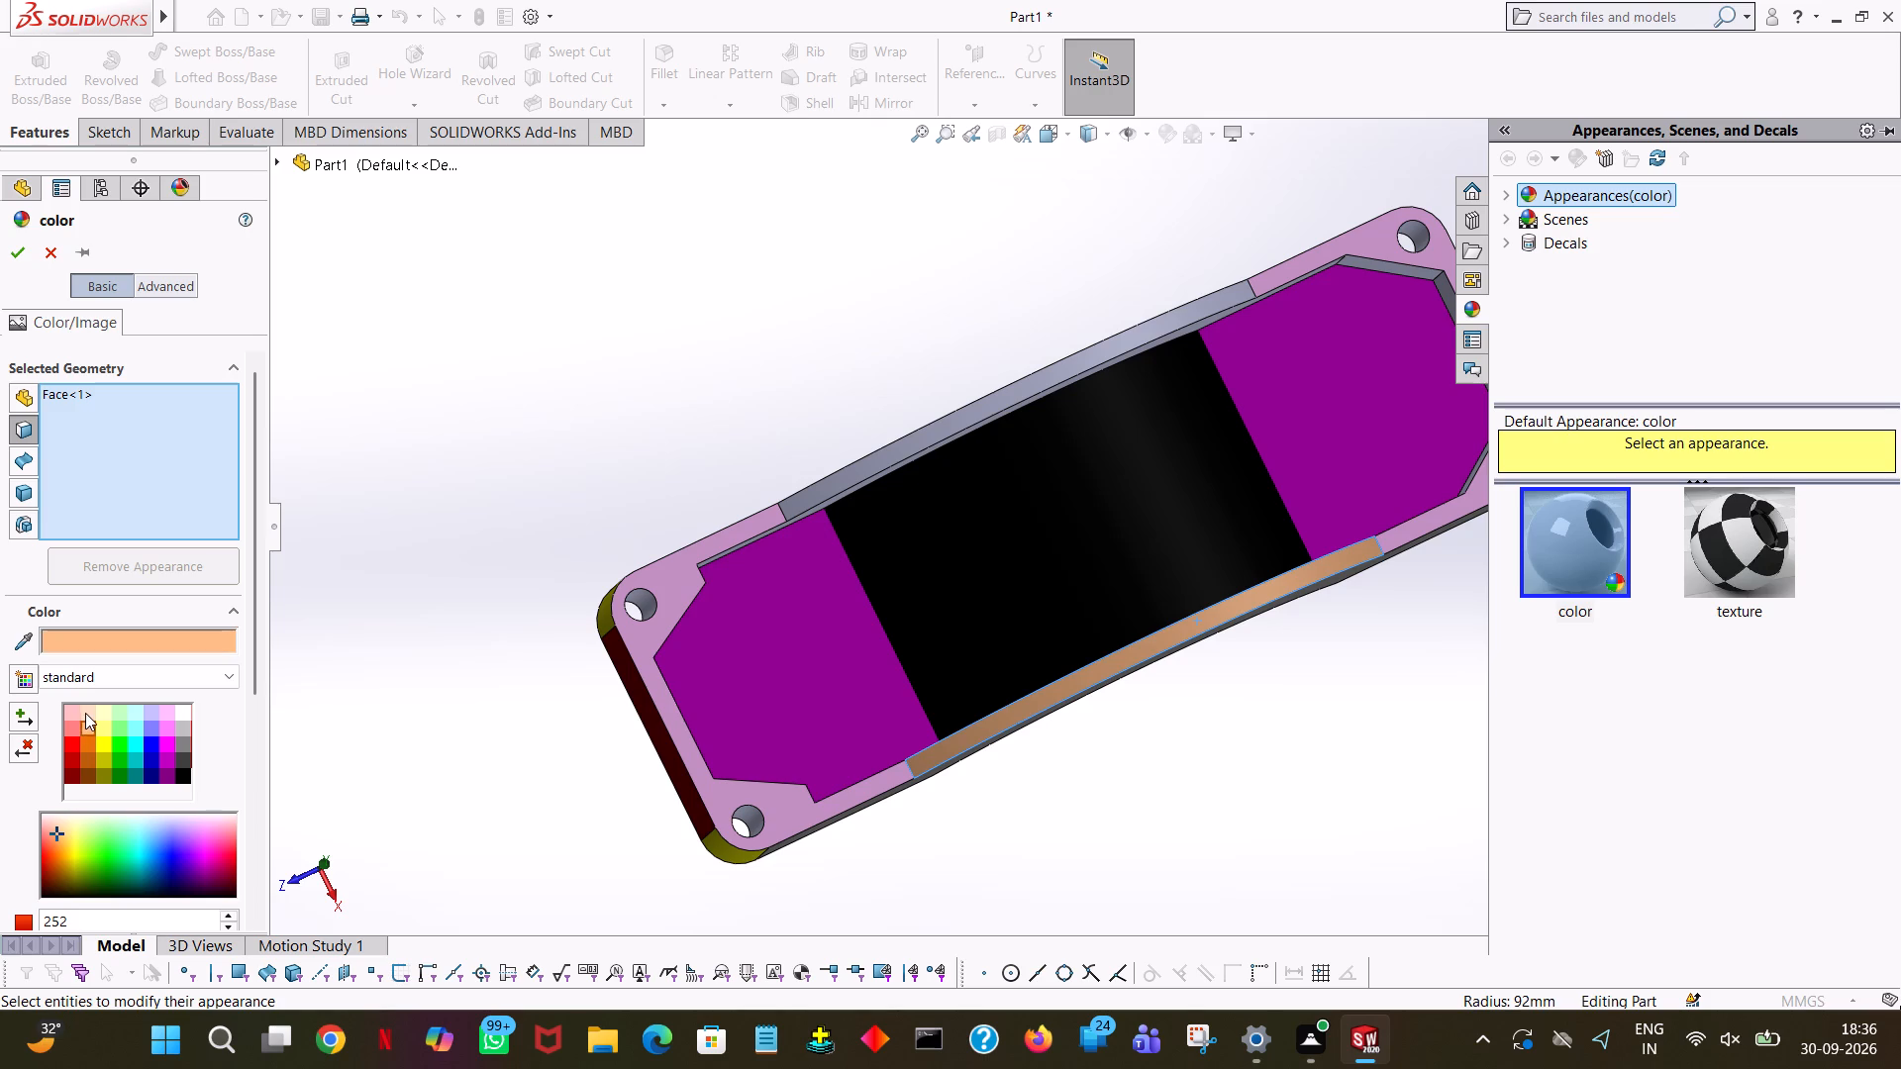
left_click(84, 712)
left_click(1104, 347)
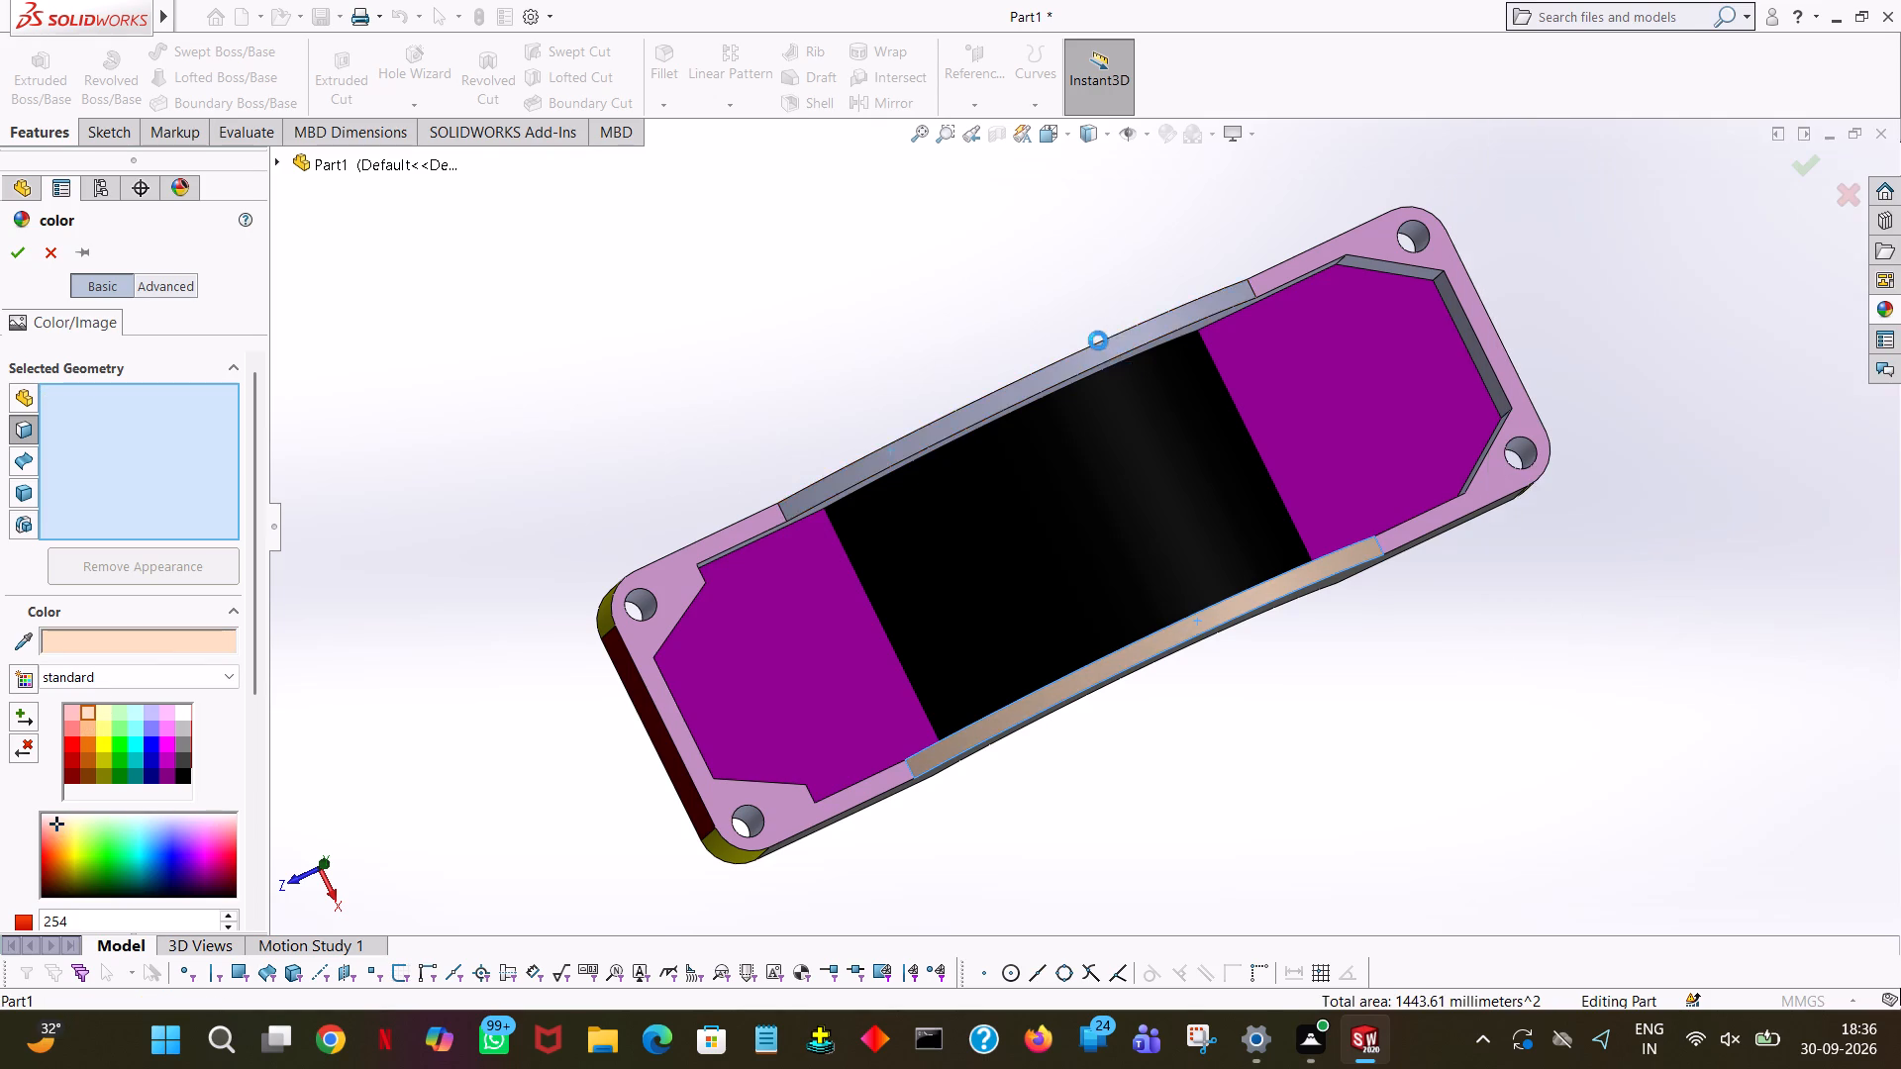
middle_click_drag(1502, 626, 1472, 239)
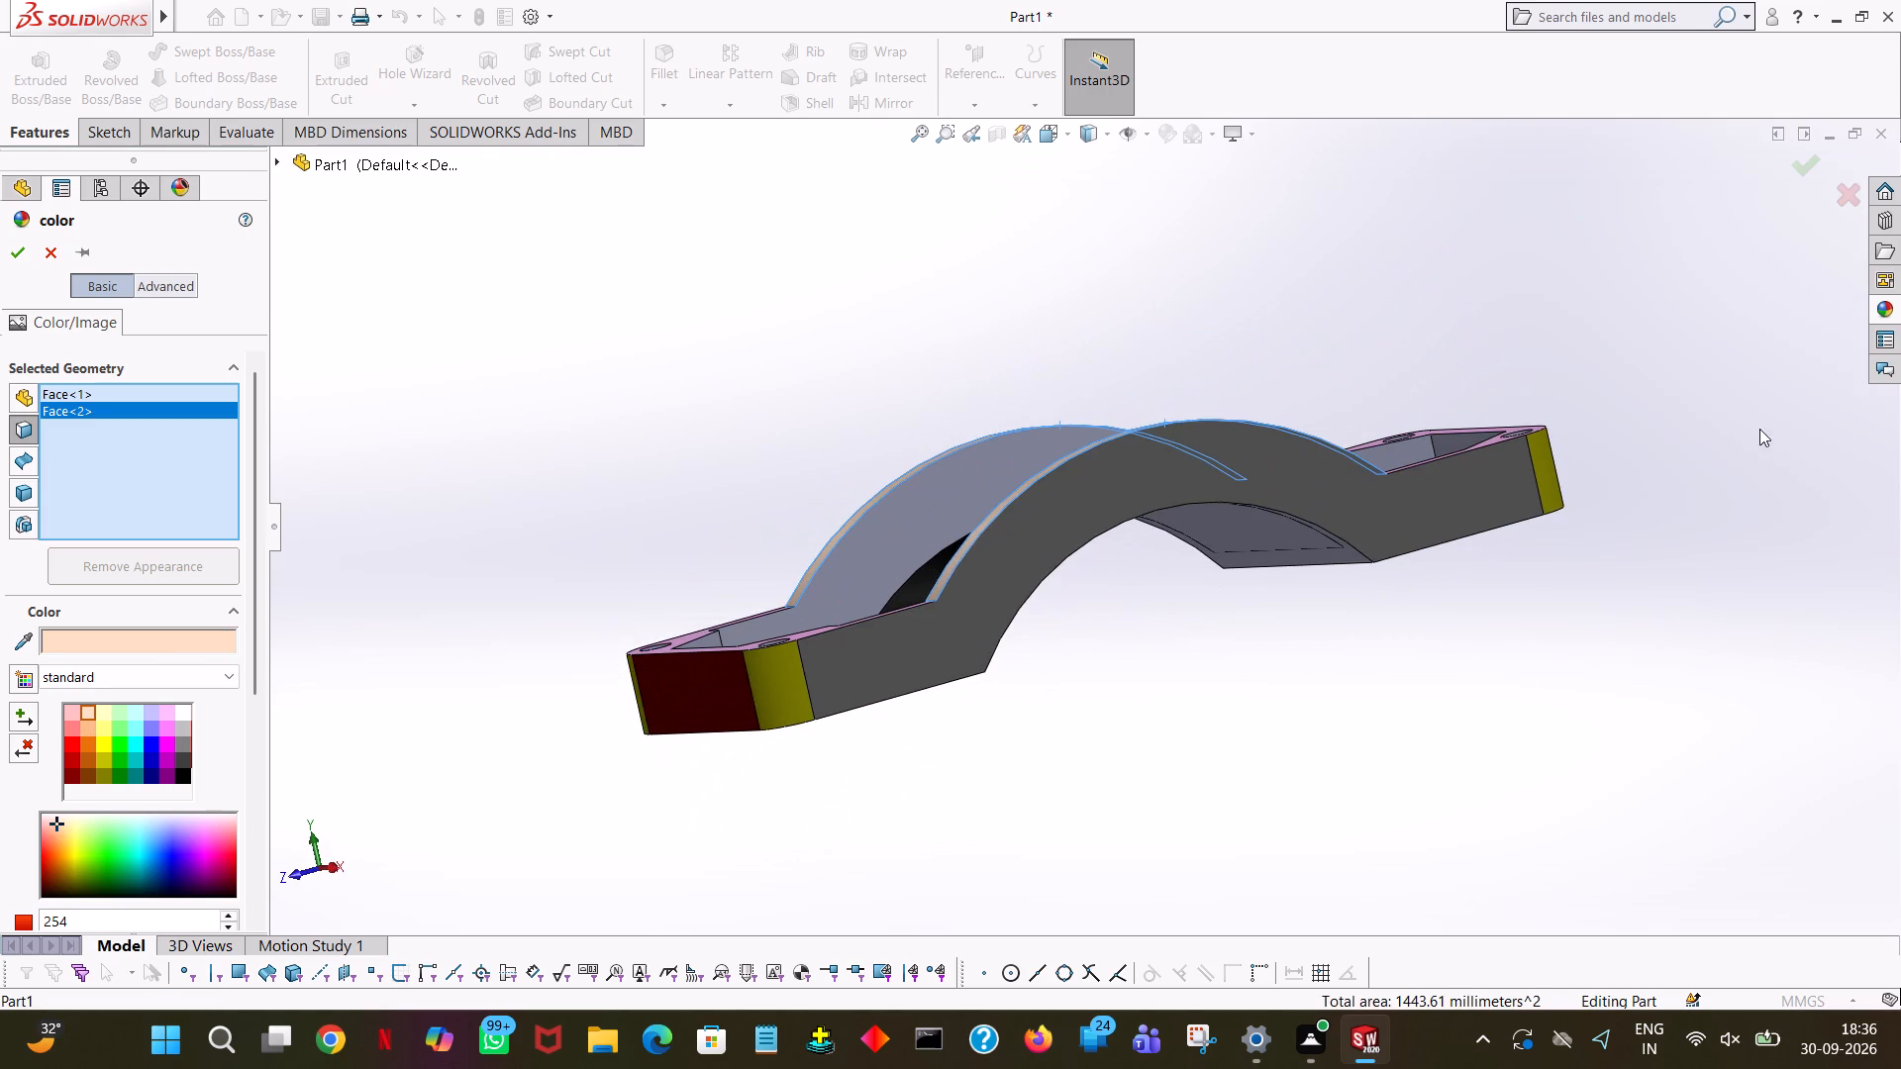
middle_click_drag(1774, 512, 1510, 1005)
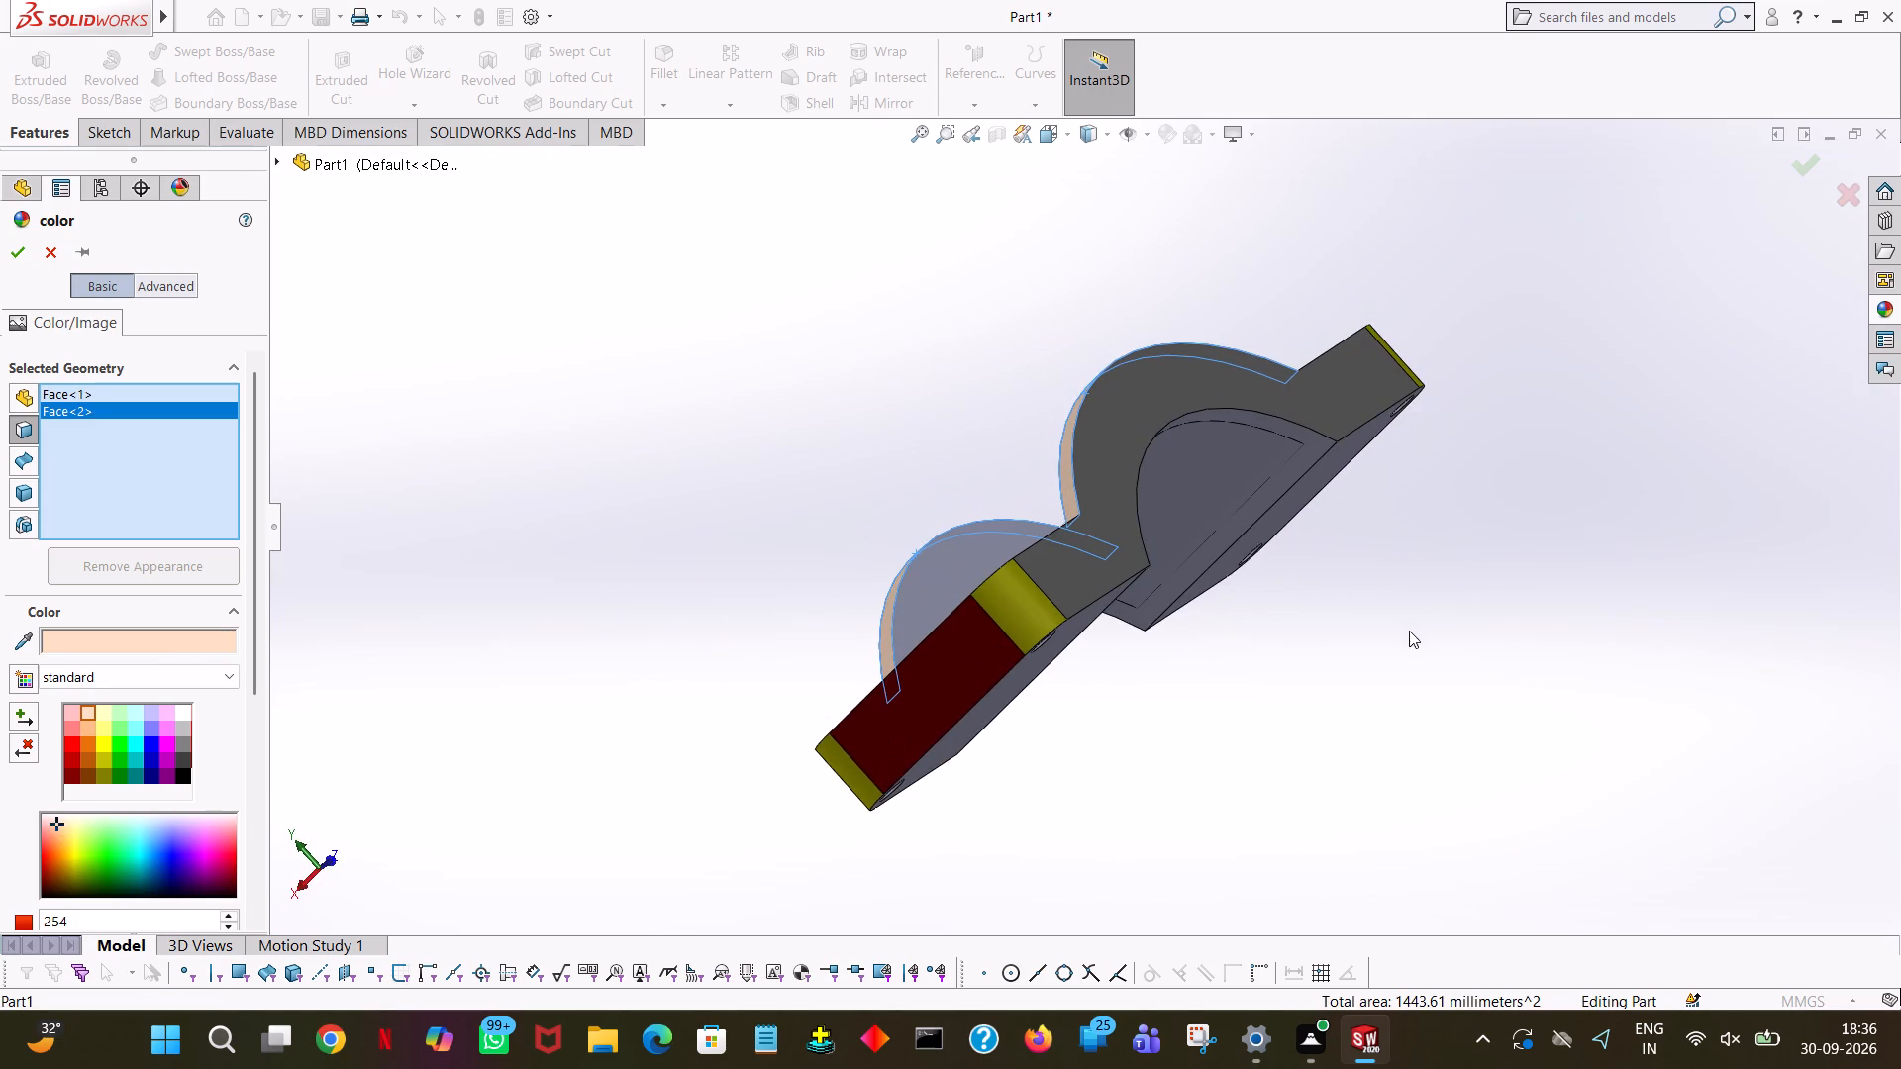
middle_click_drag(1460, 759, 1494, 824)
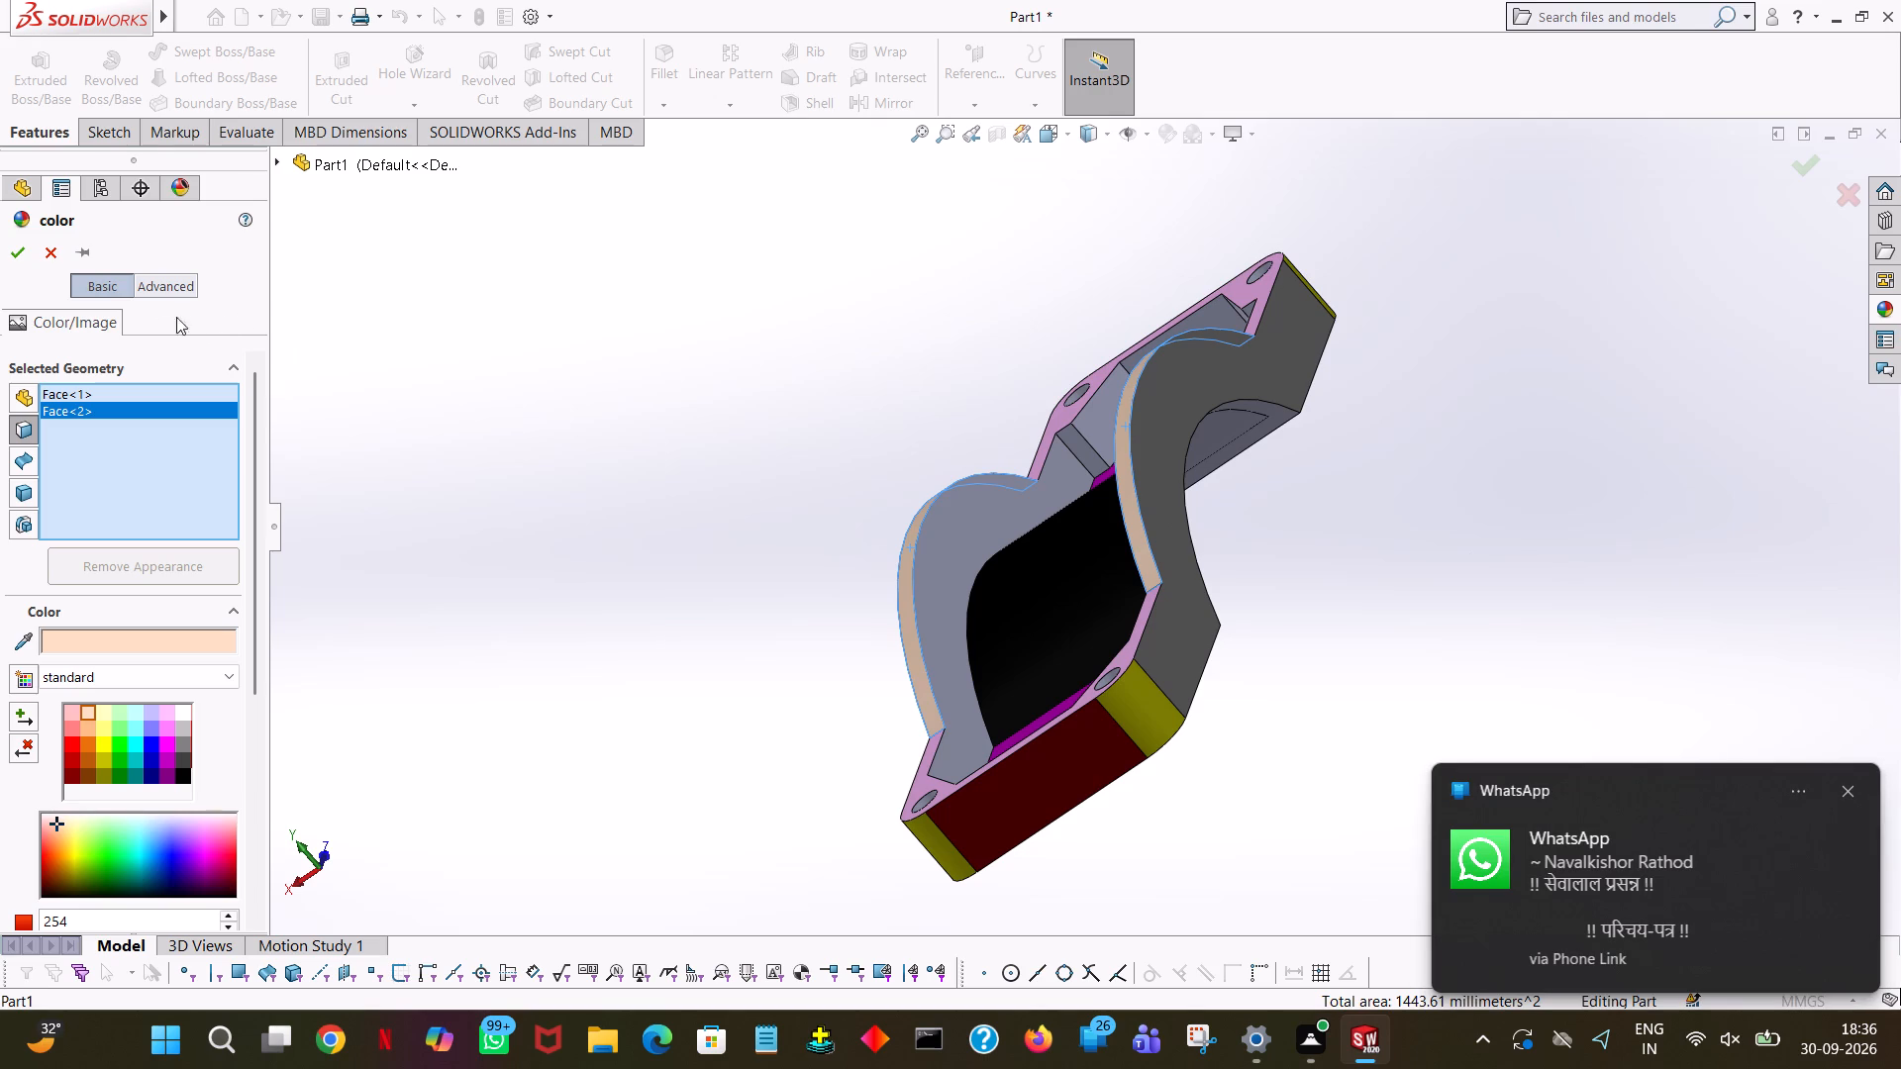
left_click(14, 249)
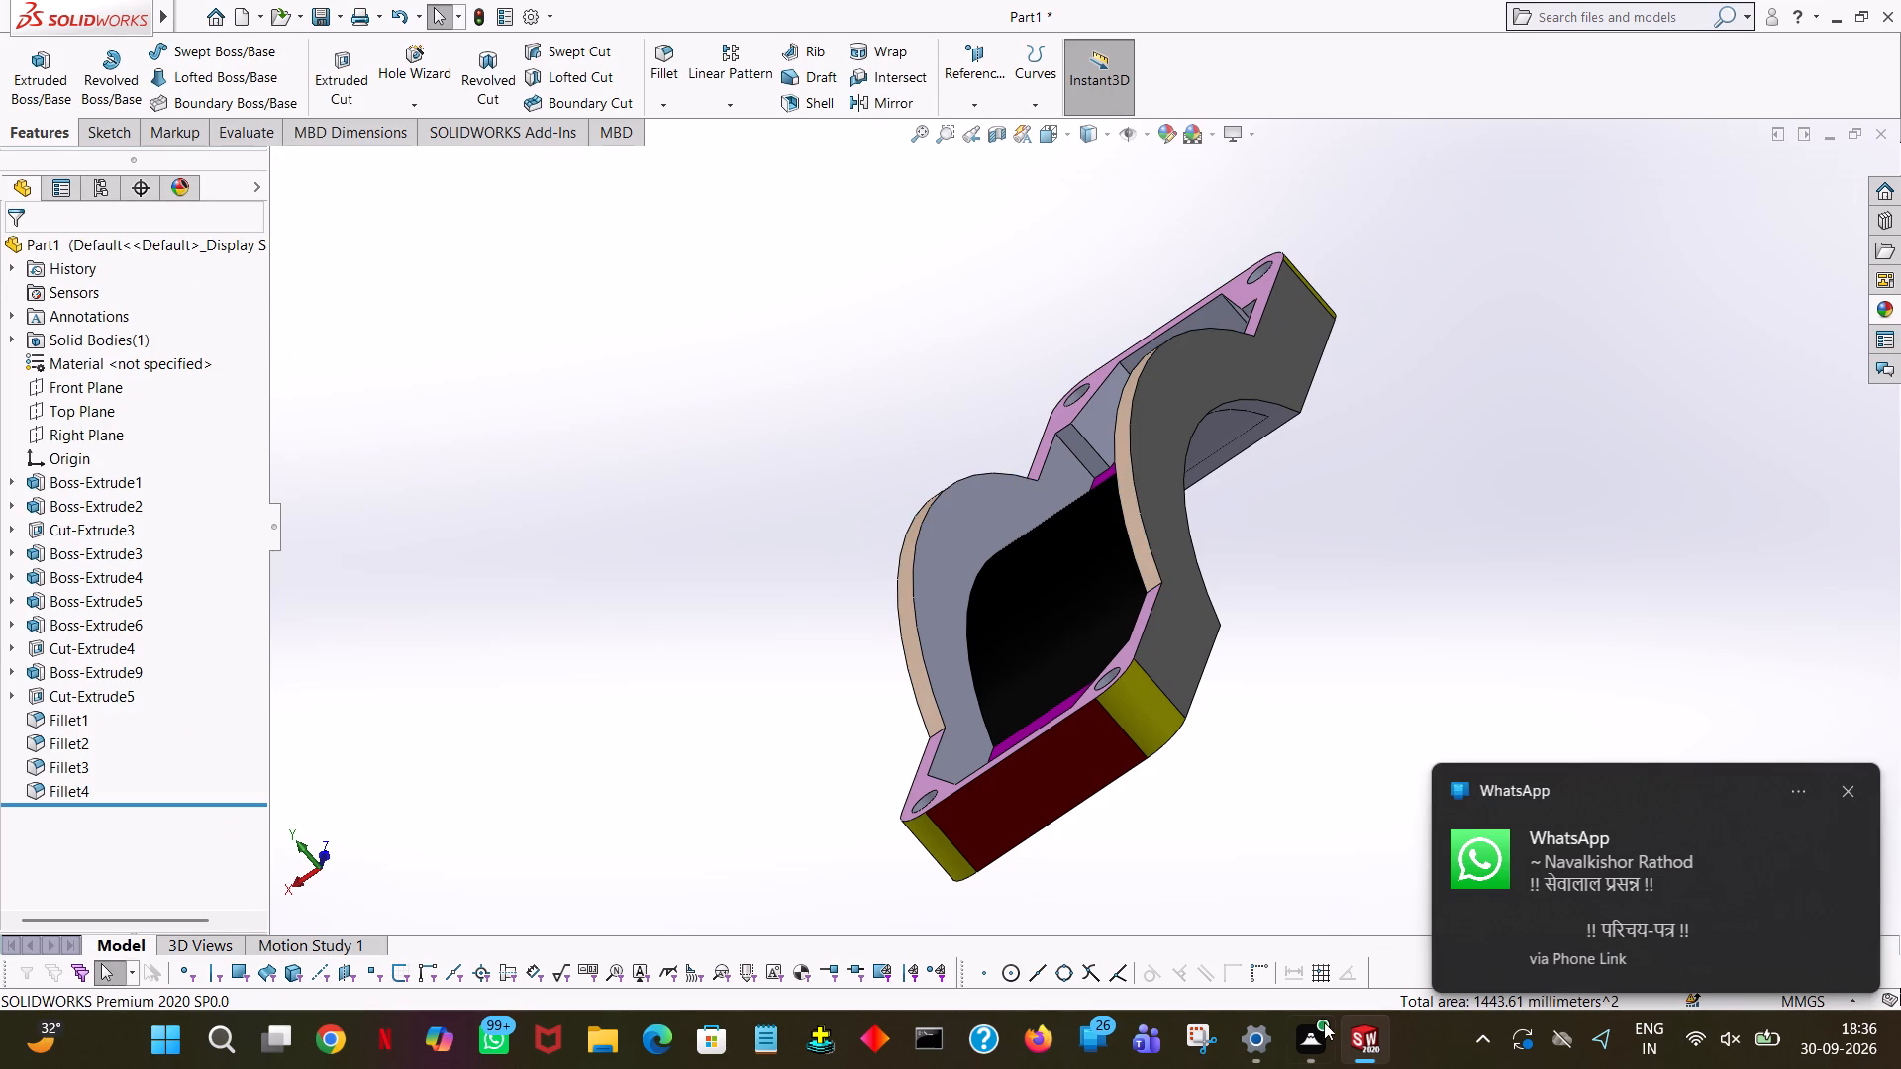
Colour the flat underside faces of both flanges light green from the standard swatches and apply the appearance.
left_click(1447, 621)
left_click(1850, 839)
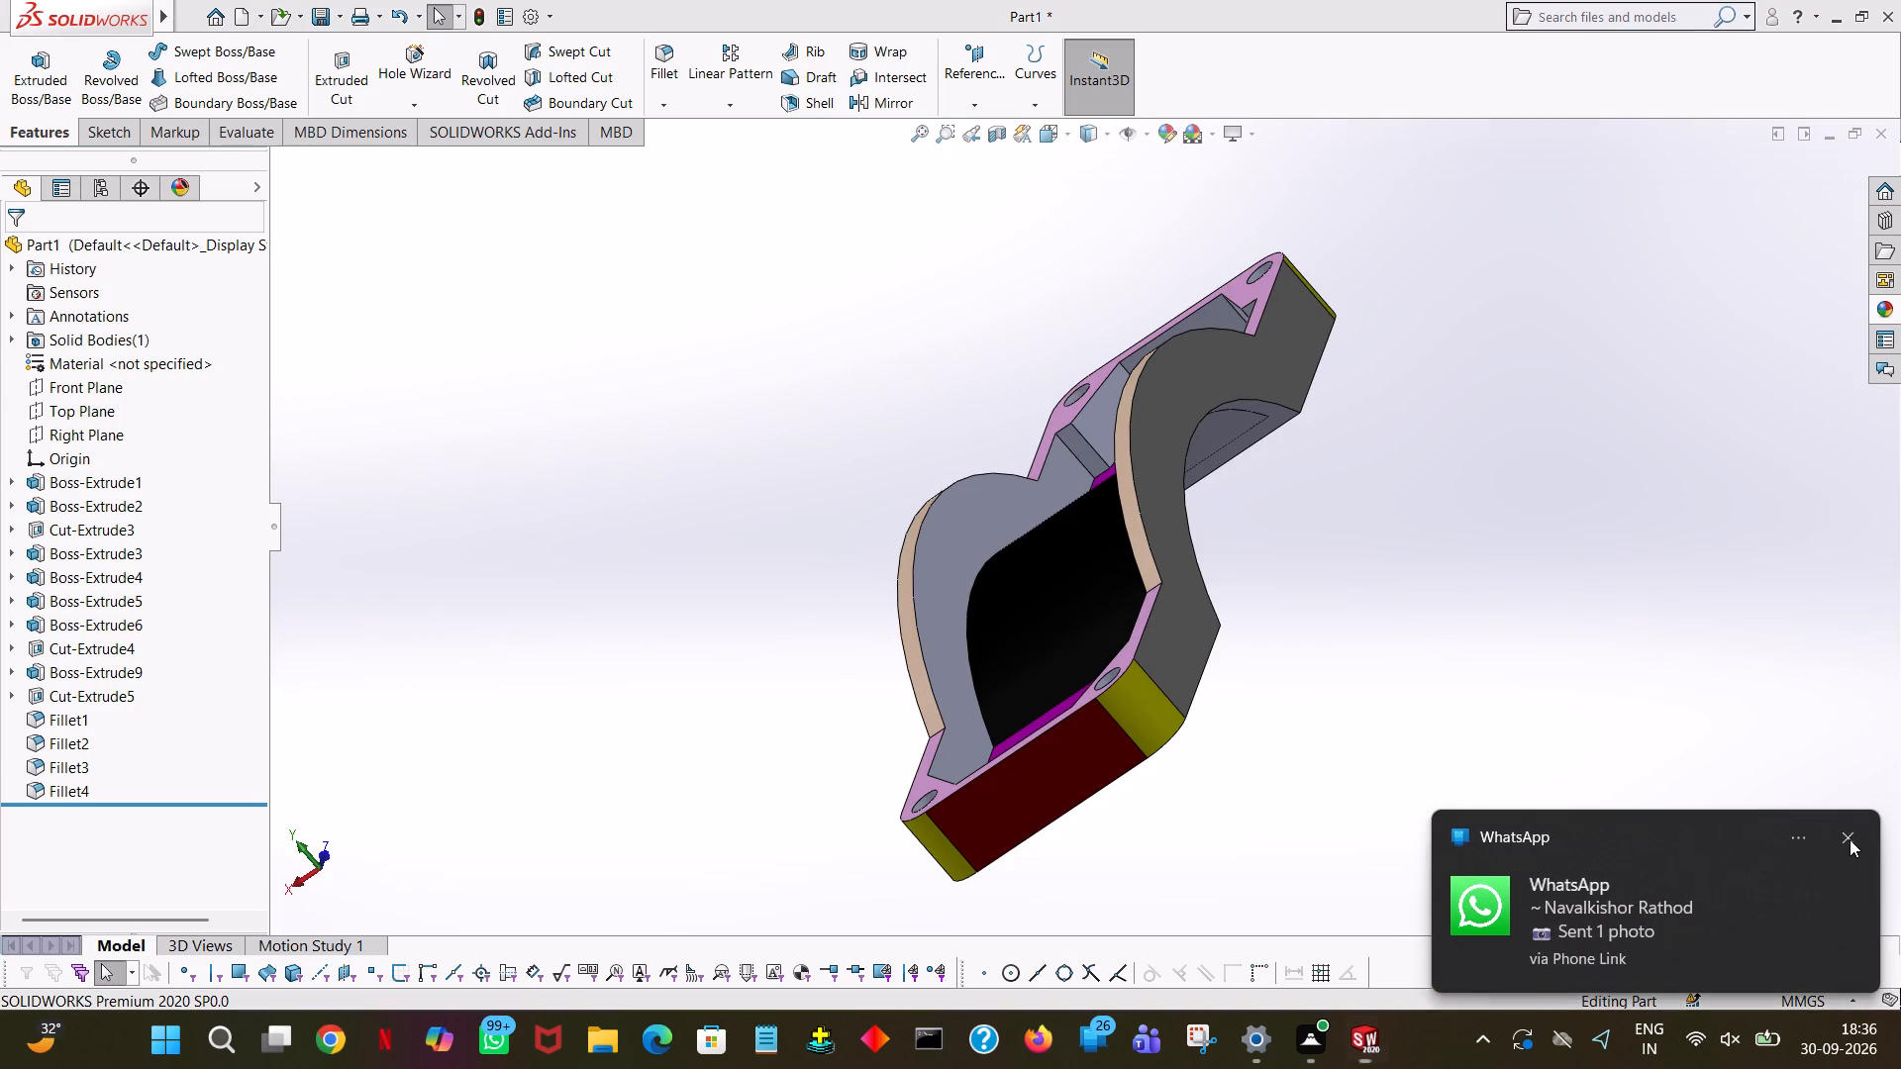
middle_click_drag(1613, 755, 1481, 527)
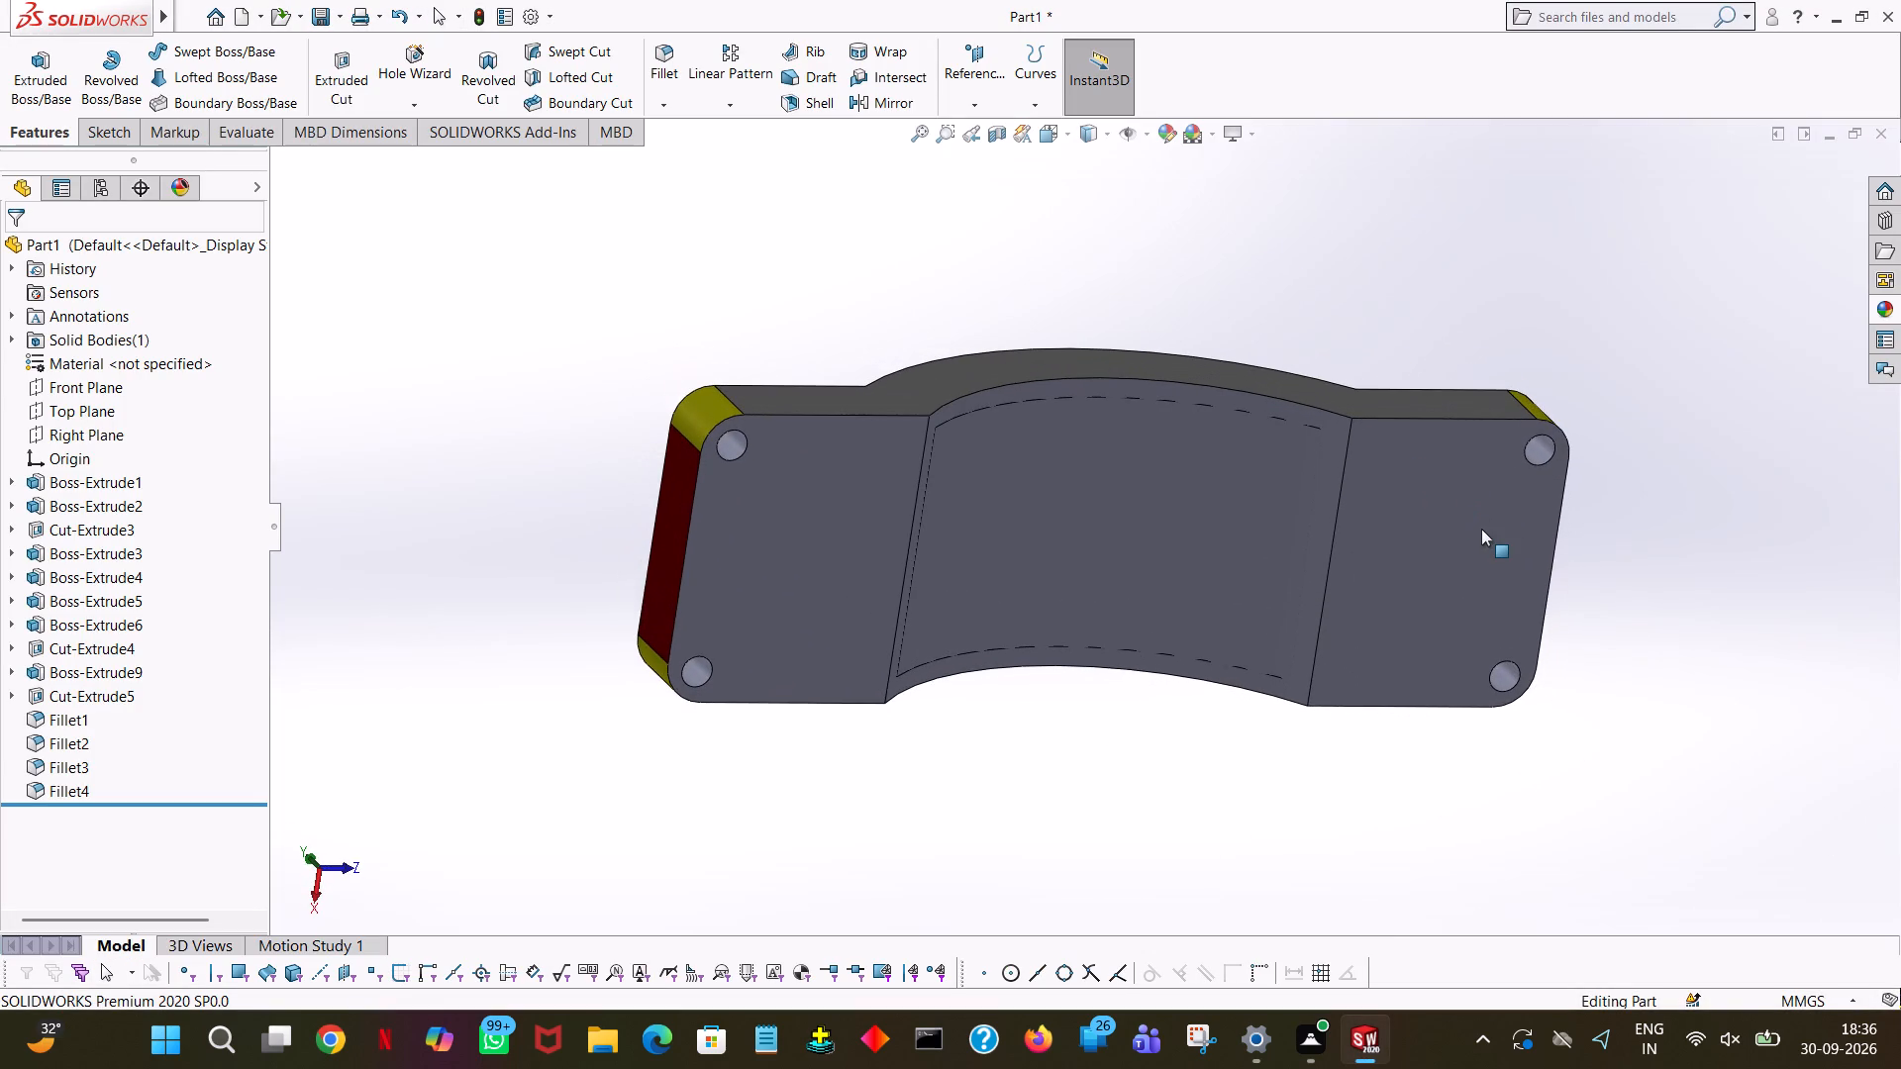
left_click(816, 519)
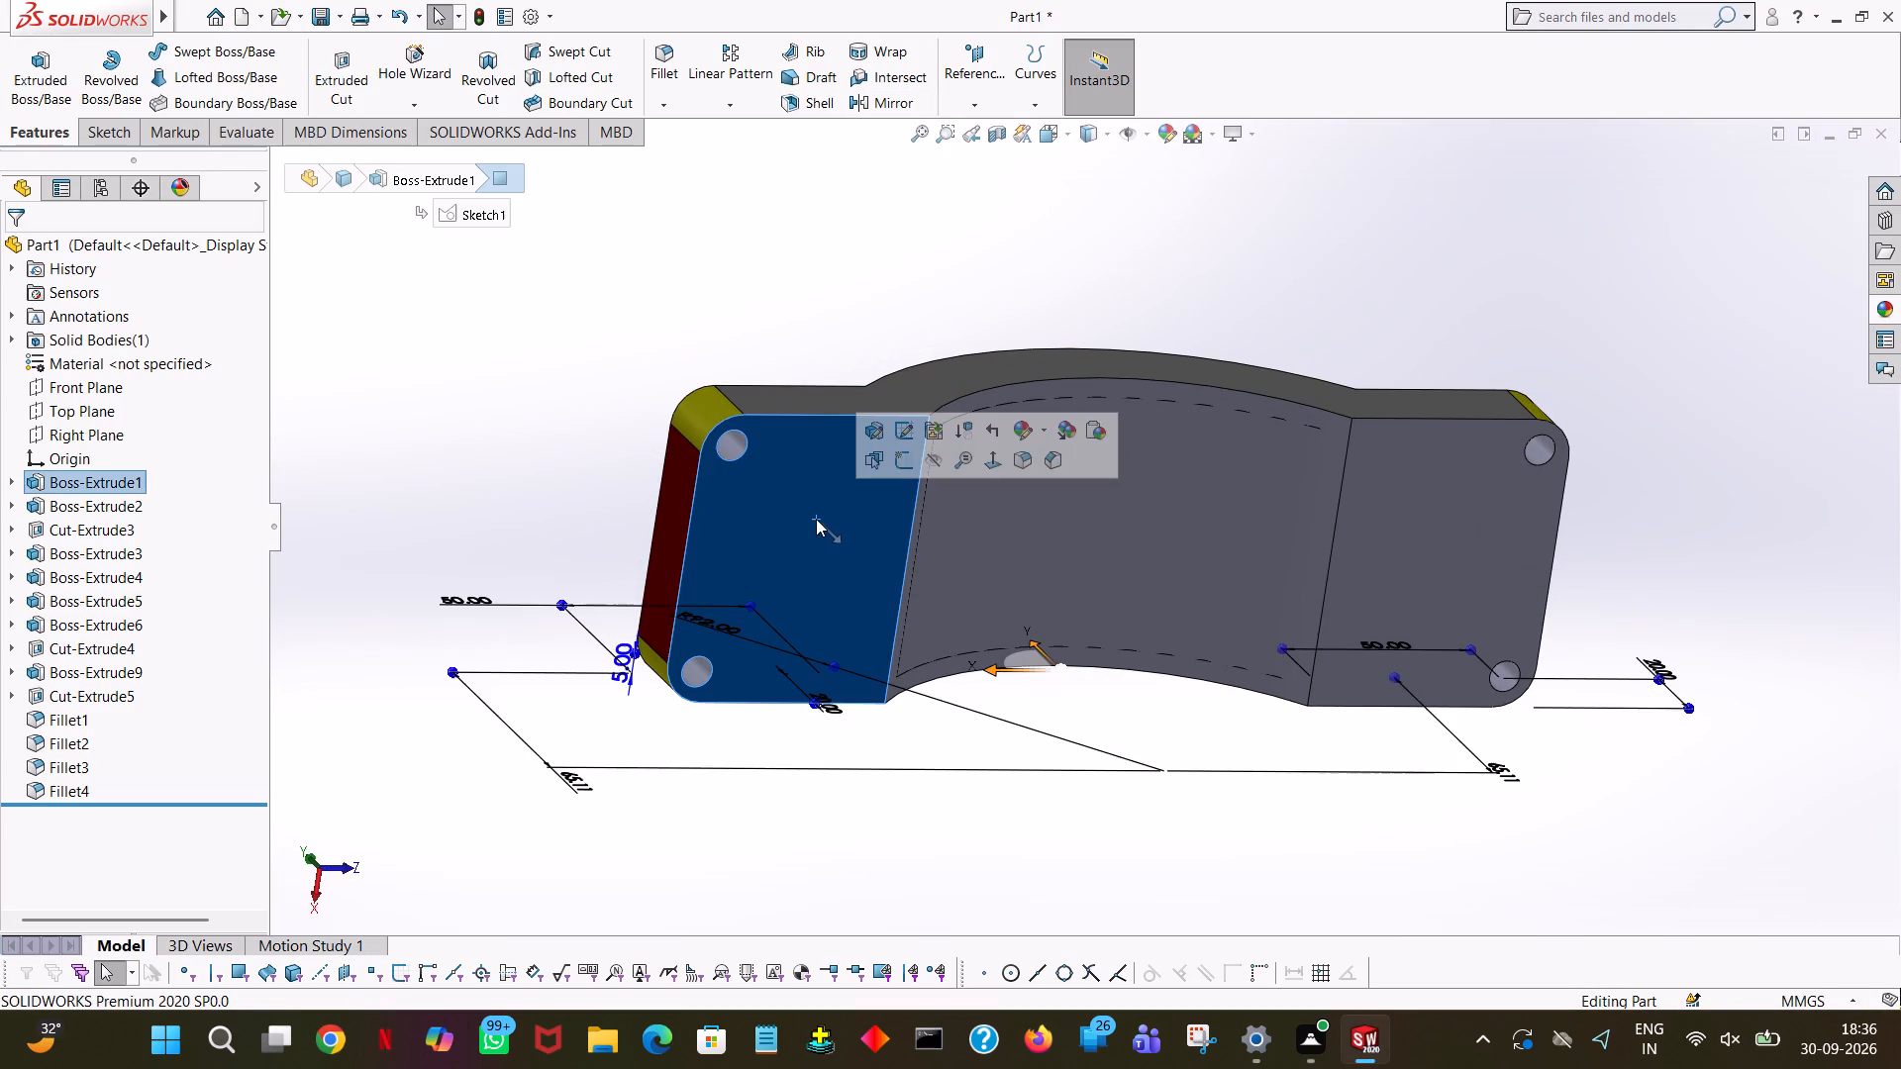
double_click(1025, 427)
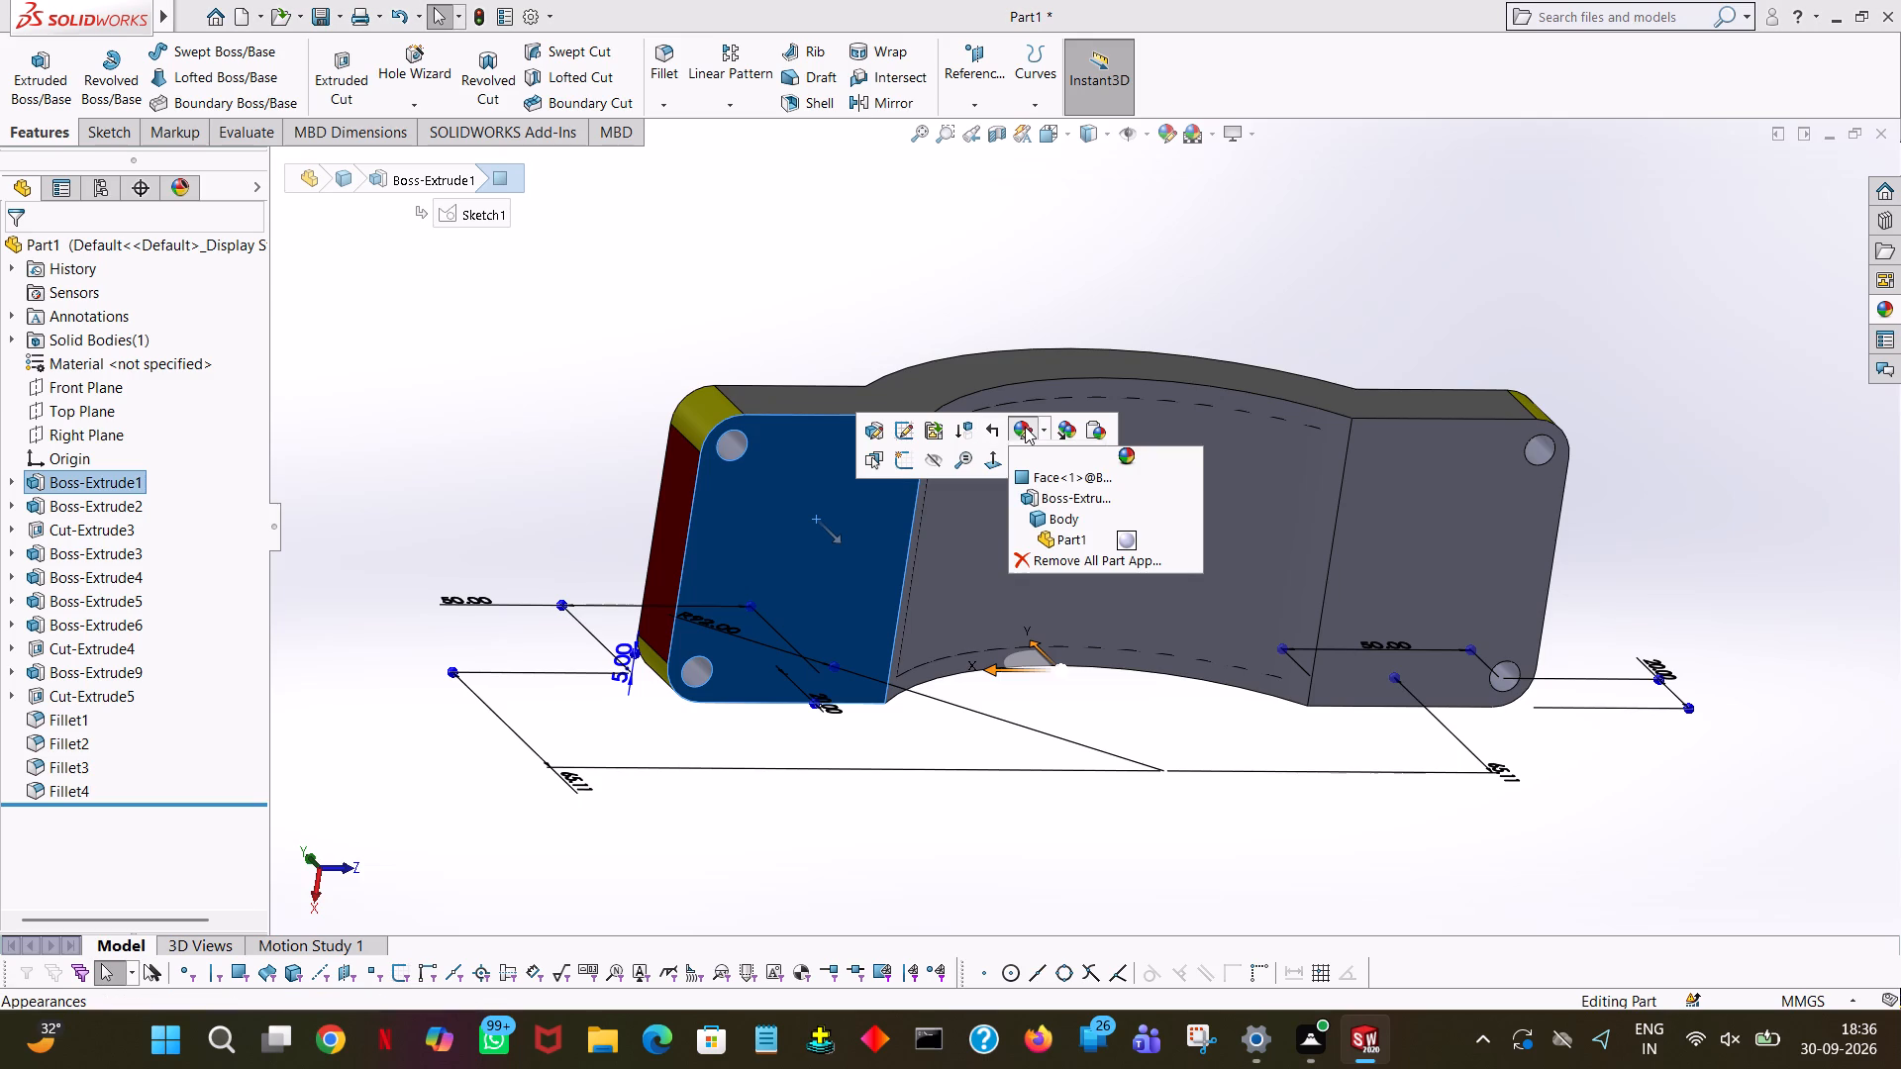
left_click(1040, 476)
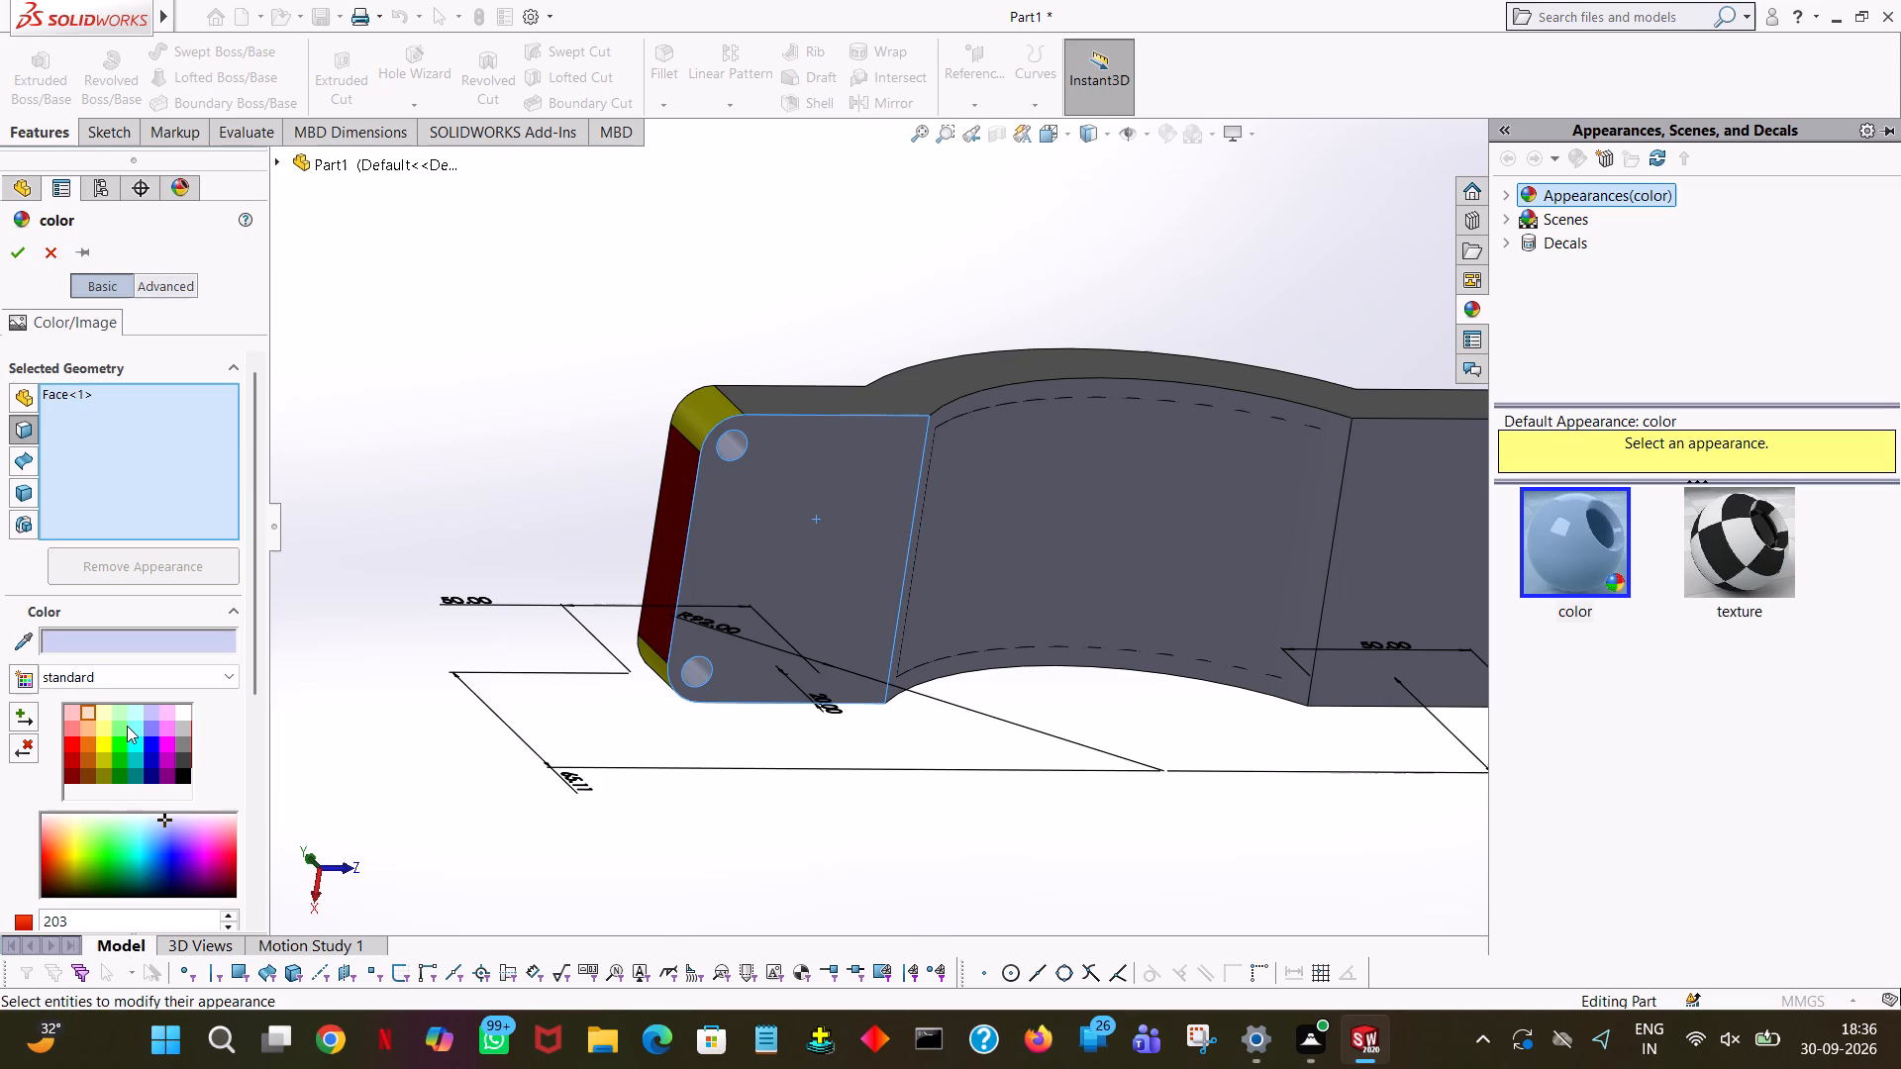
left_click(127, 725)
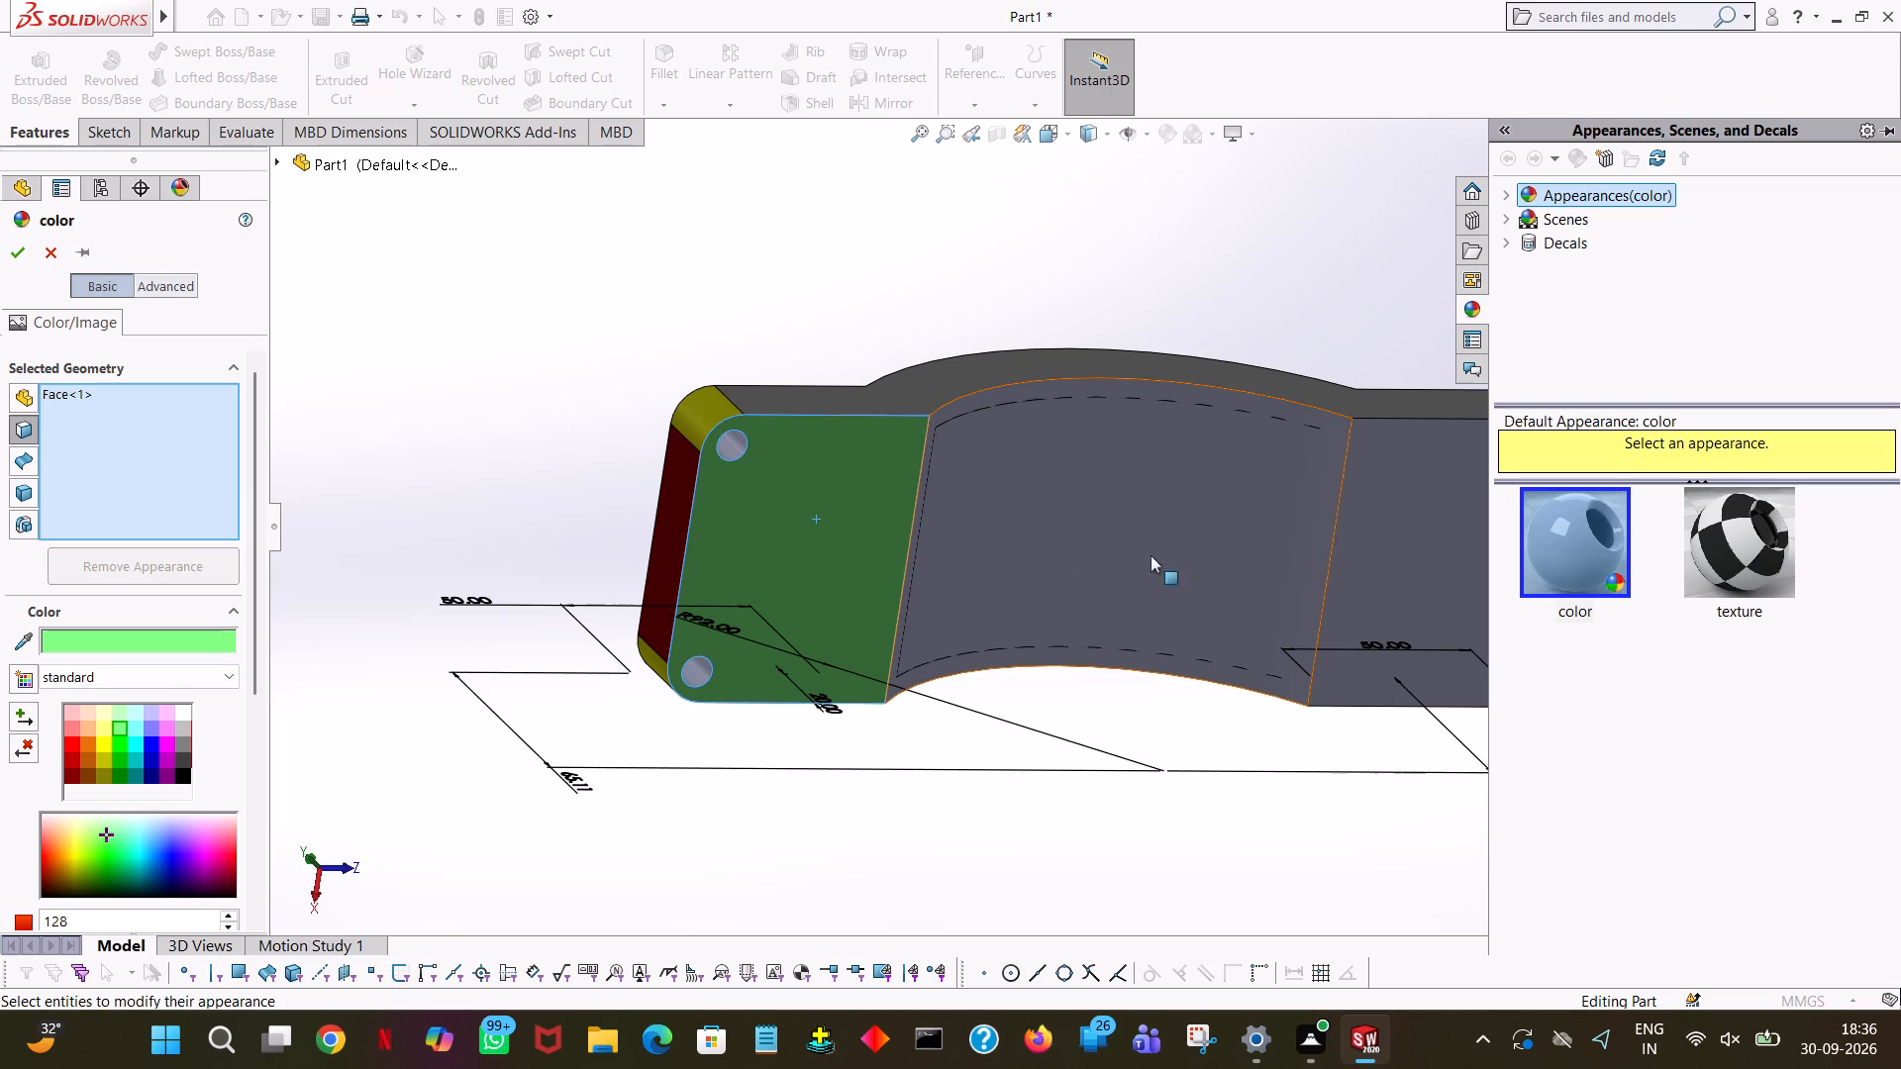
left_click(1399, 558)
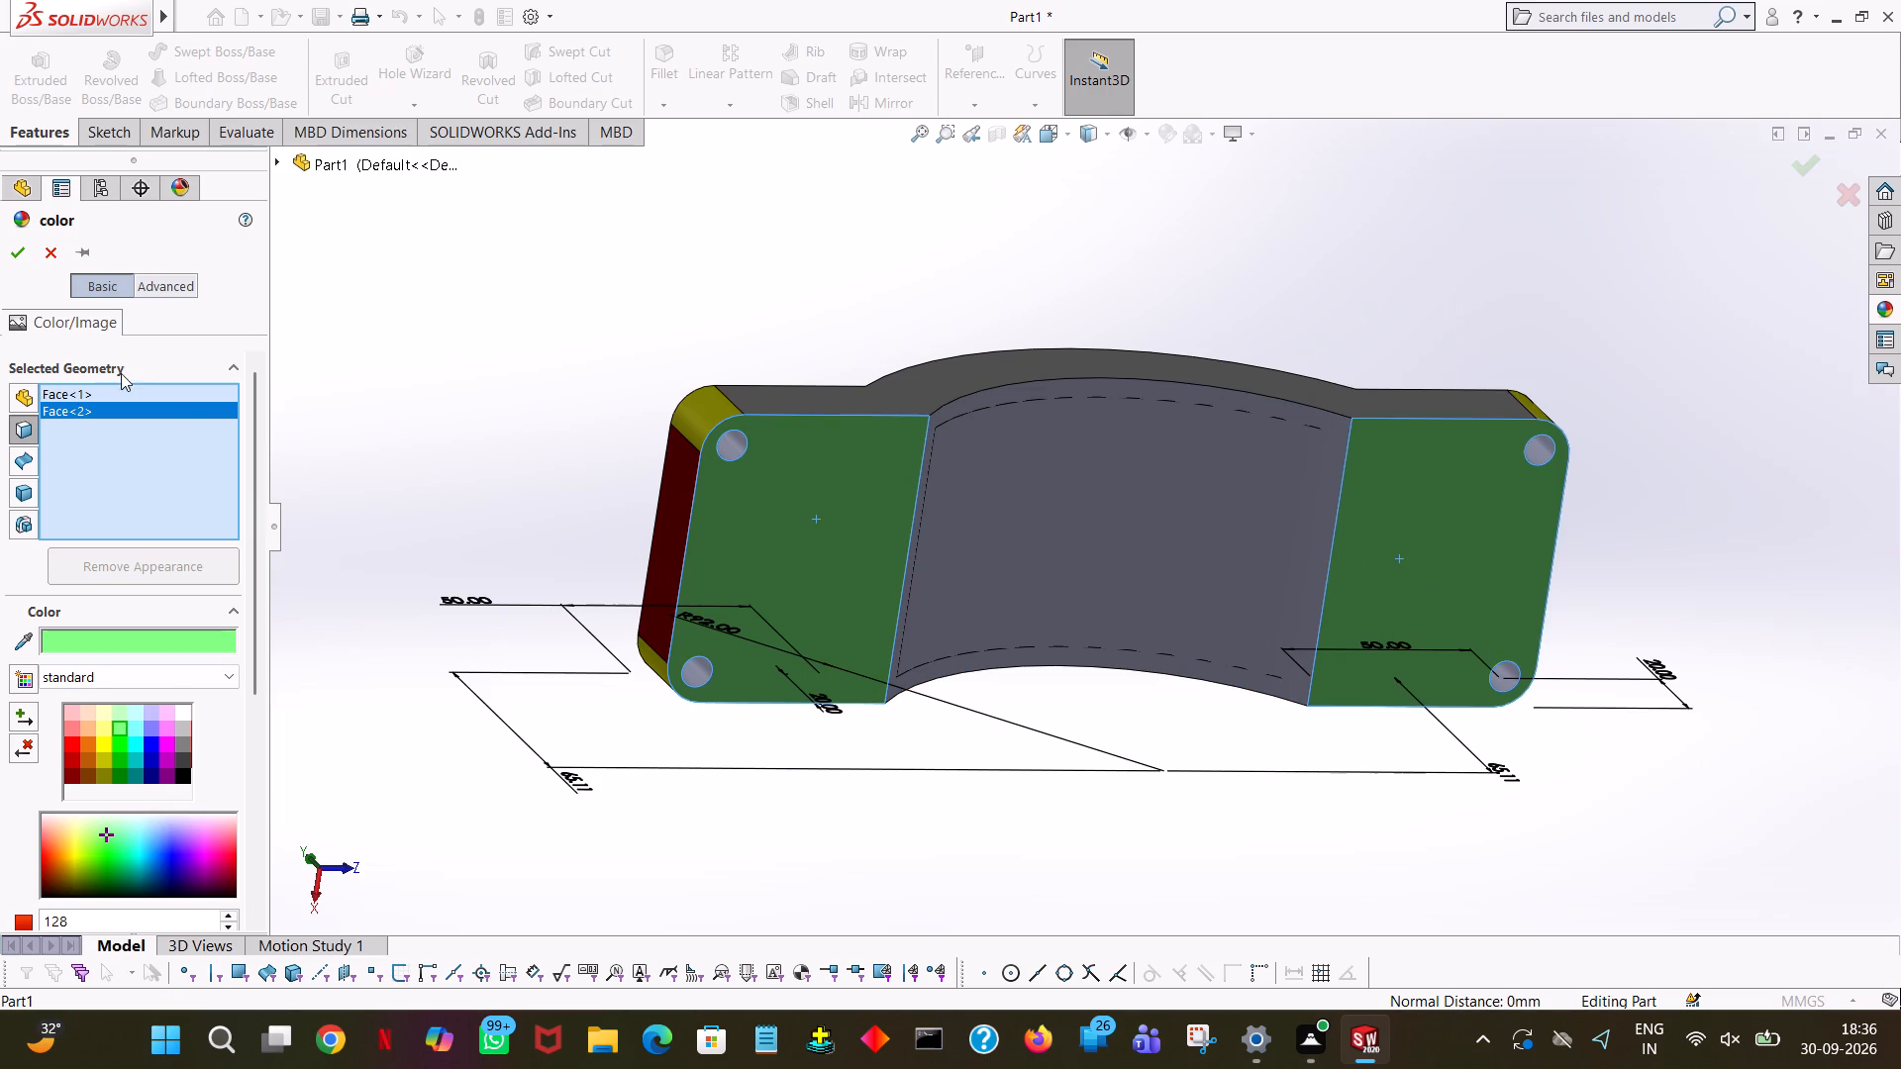
left_click(25, 247)
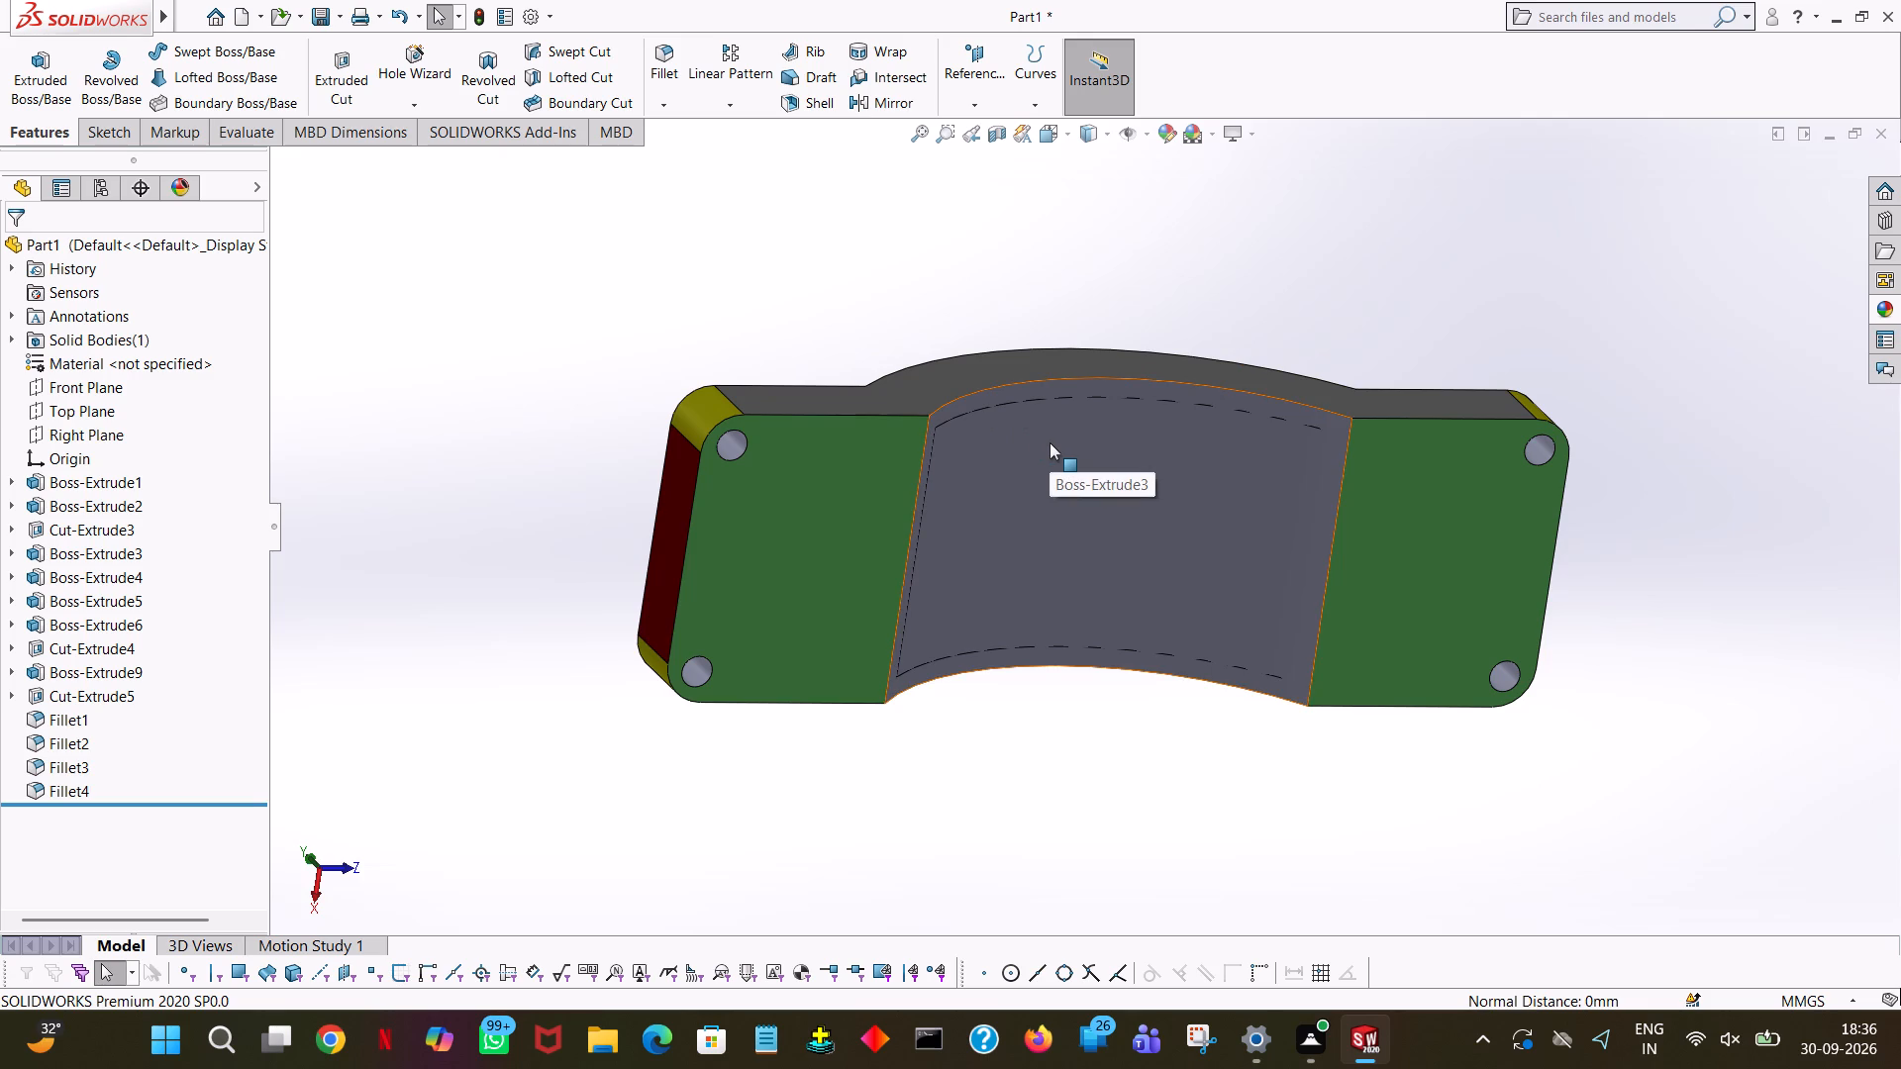
Colour the concave underside surface of the arch dark blue from the standard swatches and apply the appearance.
left_click(1050, 442)
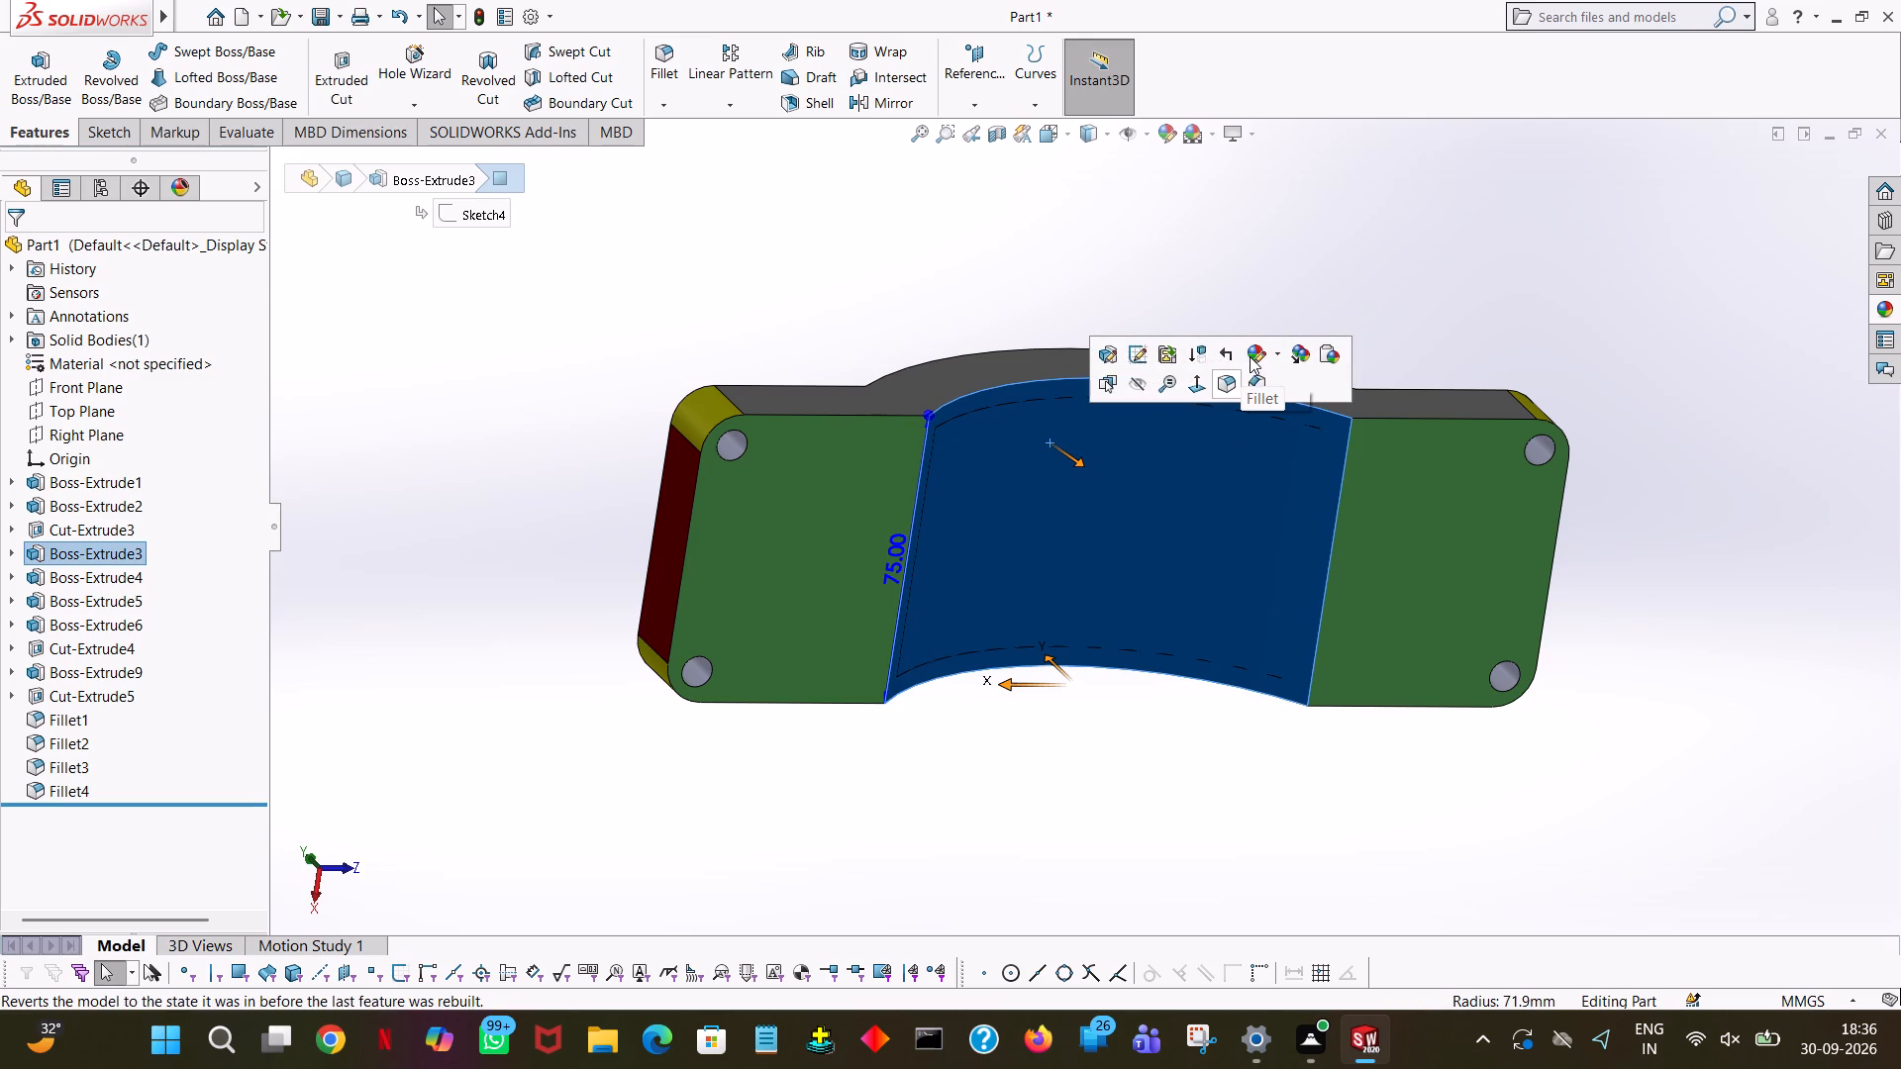
left_click(1250, 356)
left_click(1266, 399)
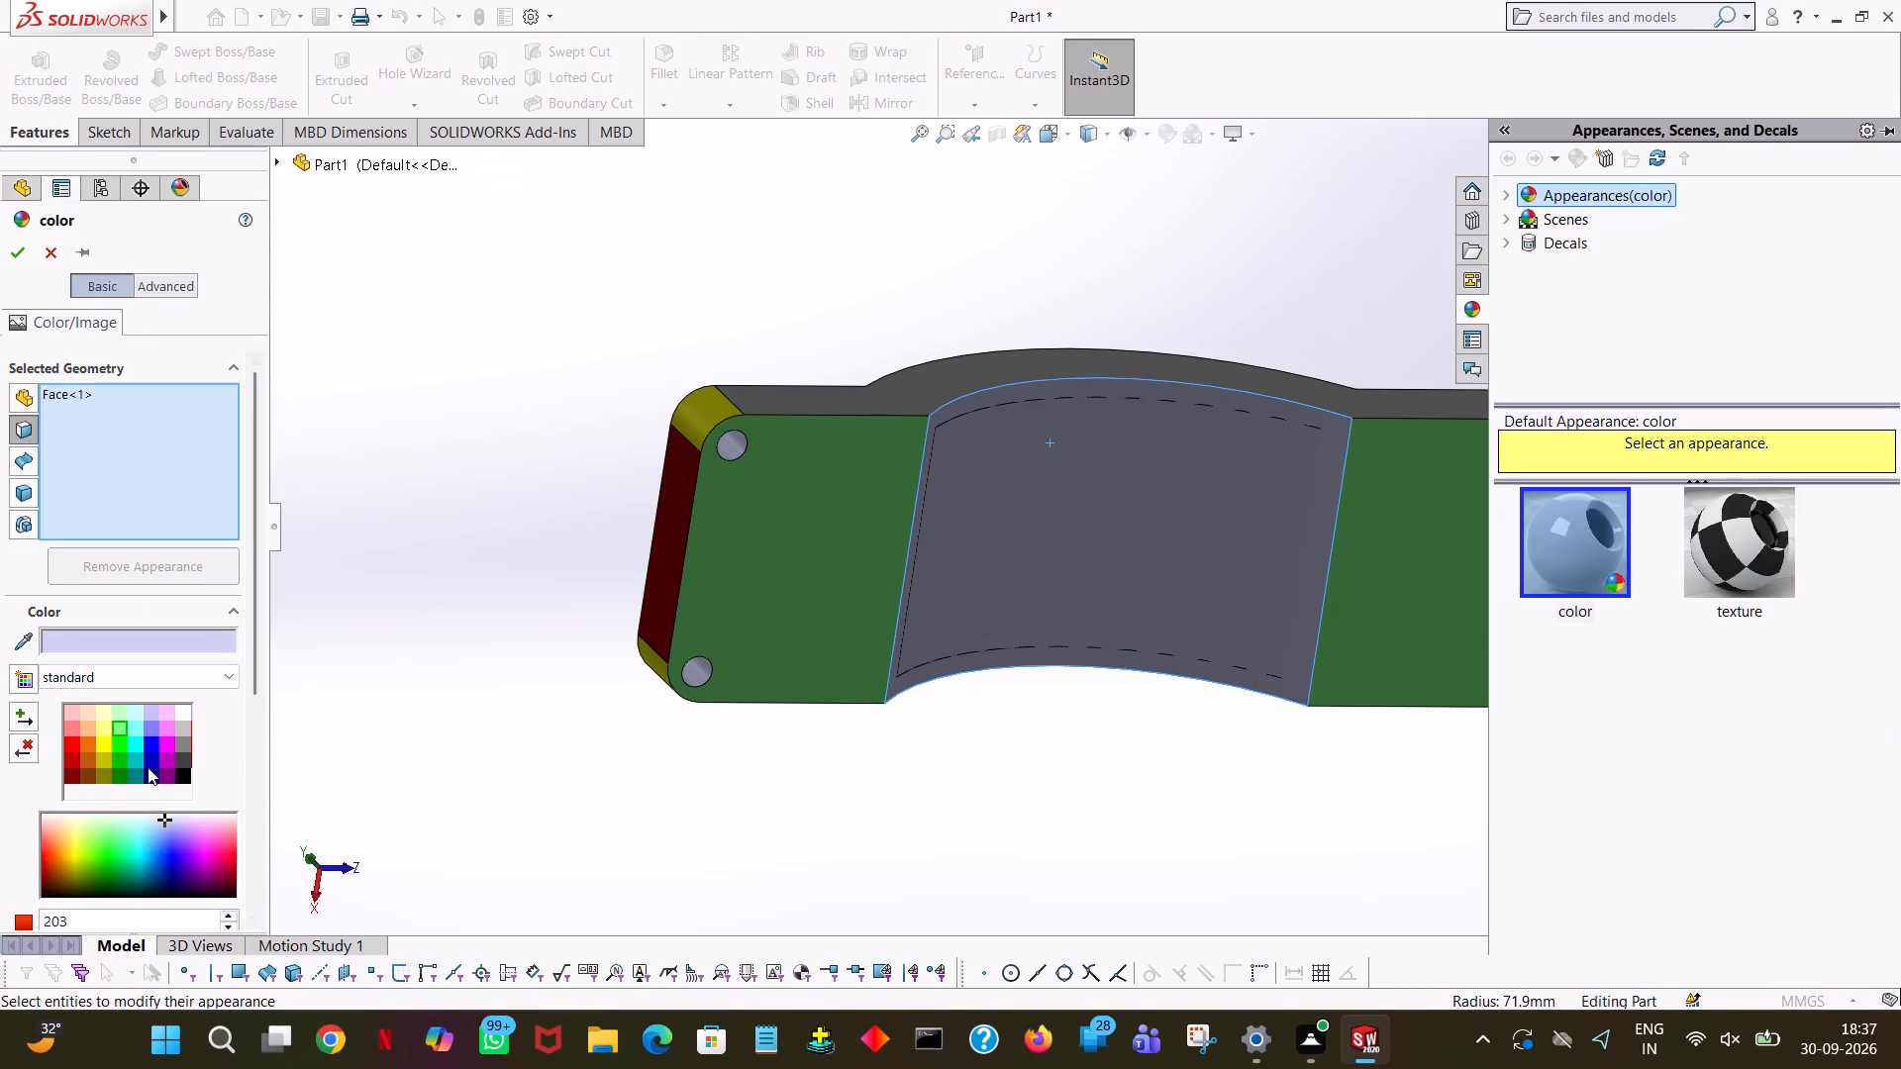
left_click(149, 772)
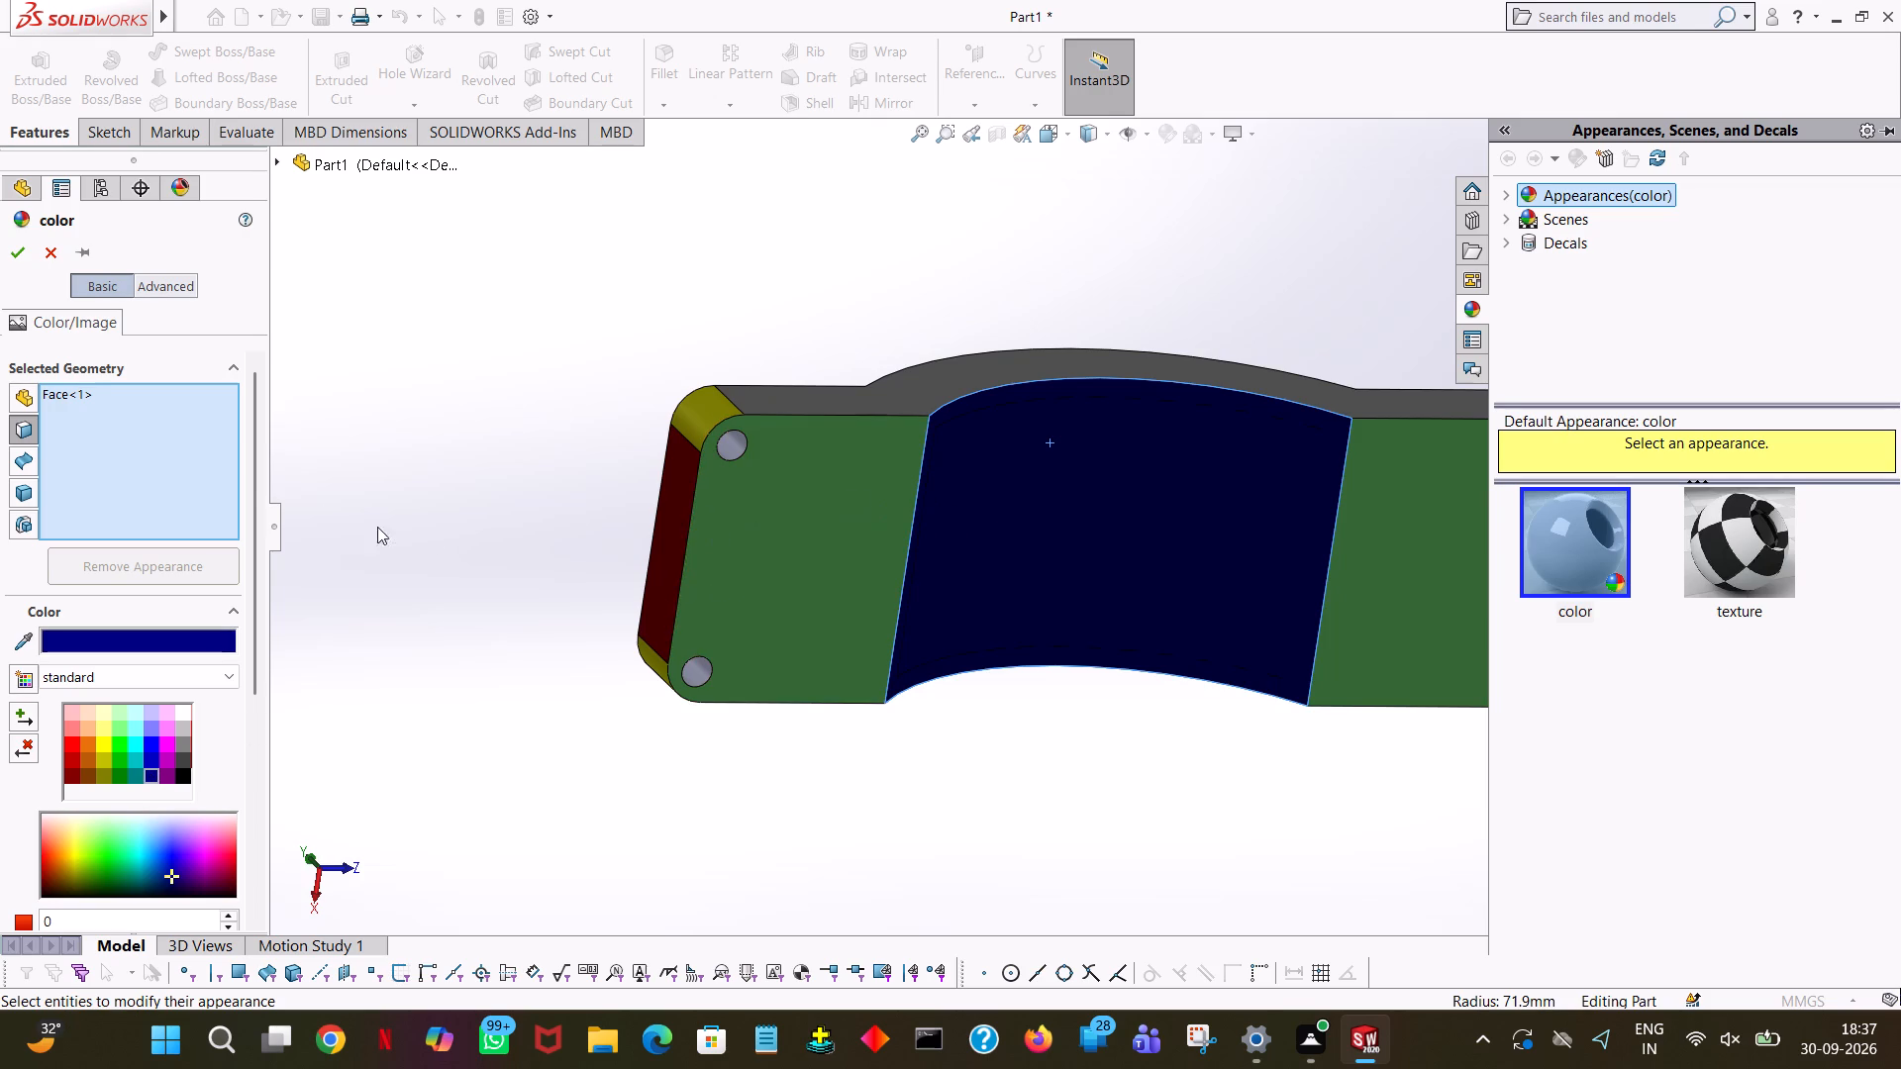
left_click(19, 259)
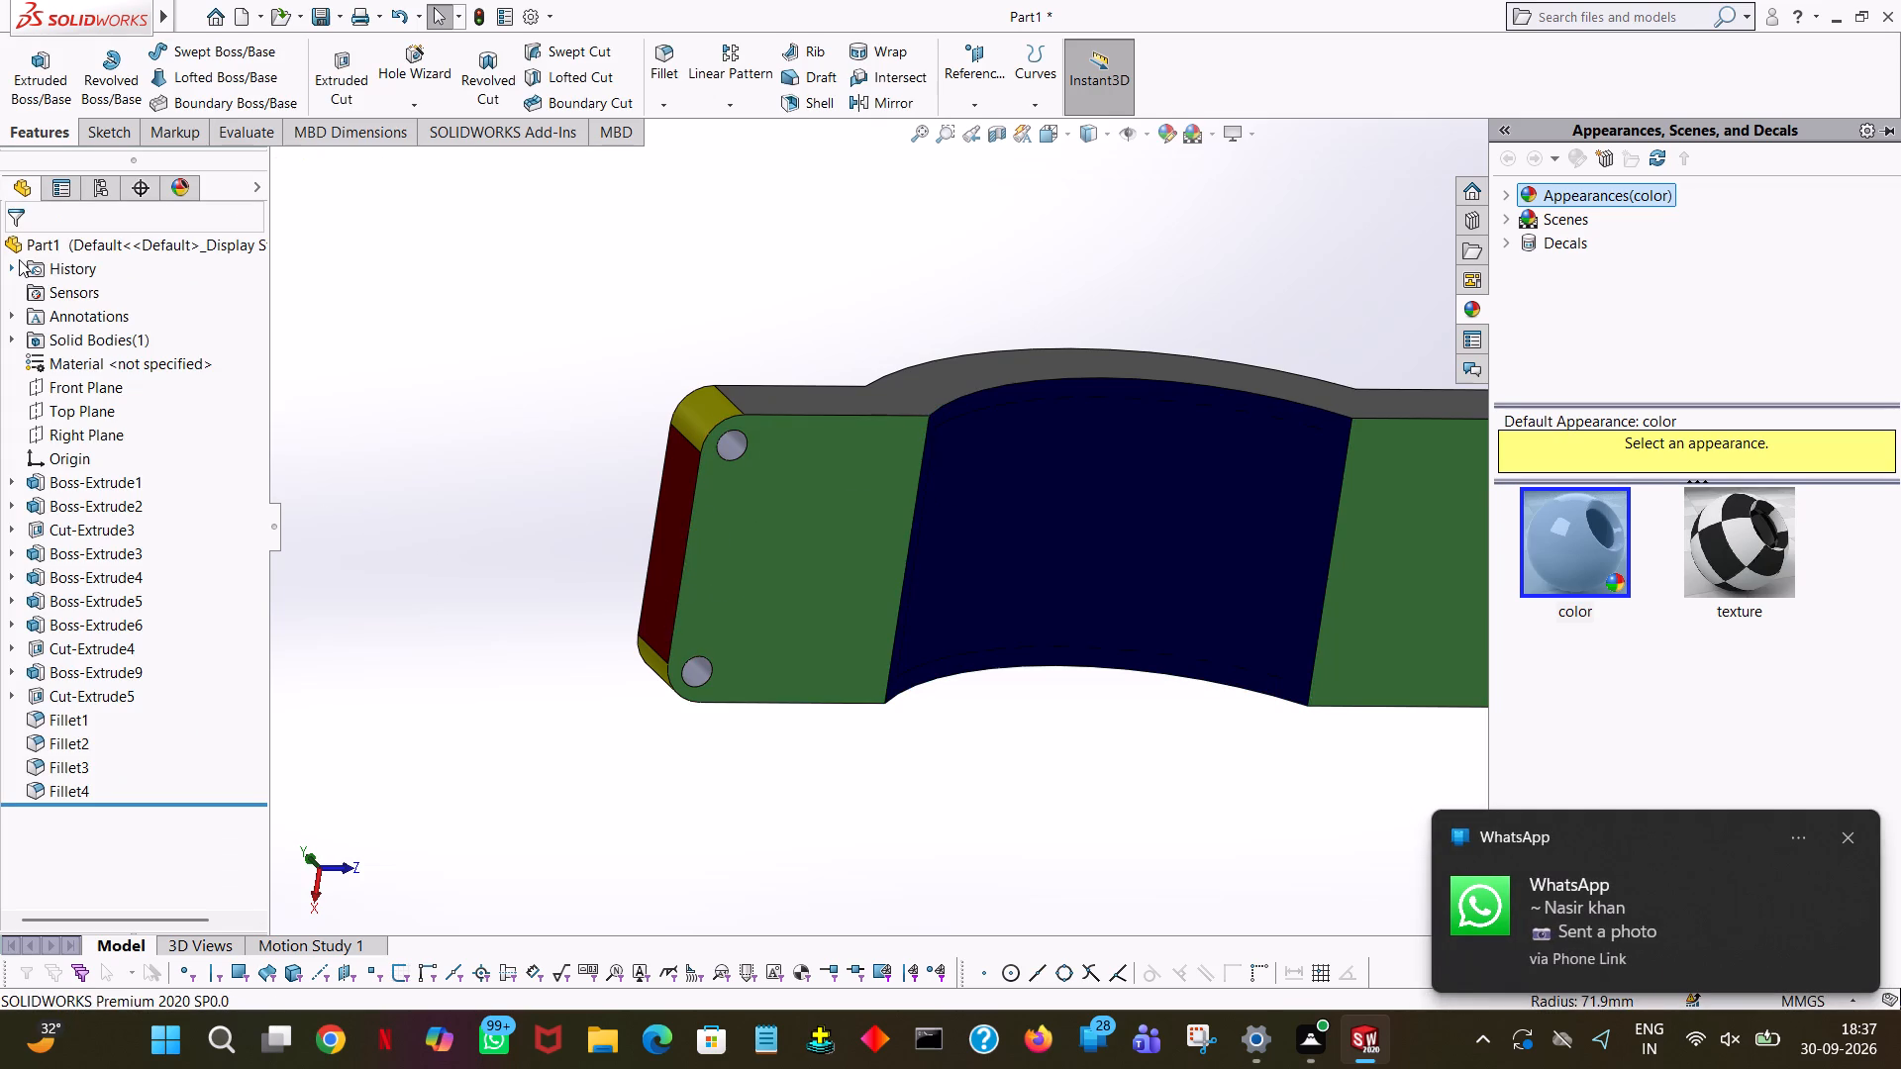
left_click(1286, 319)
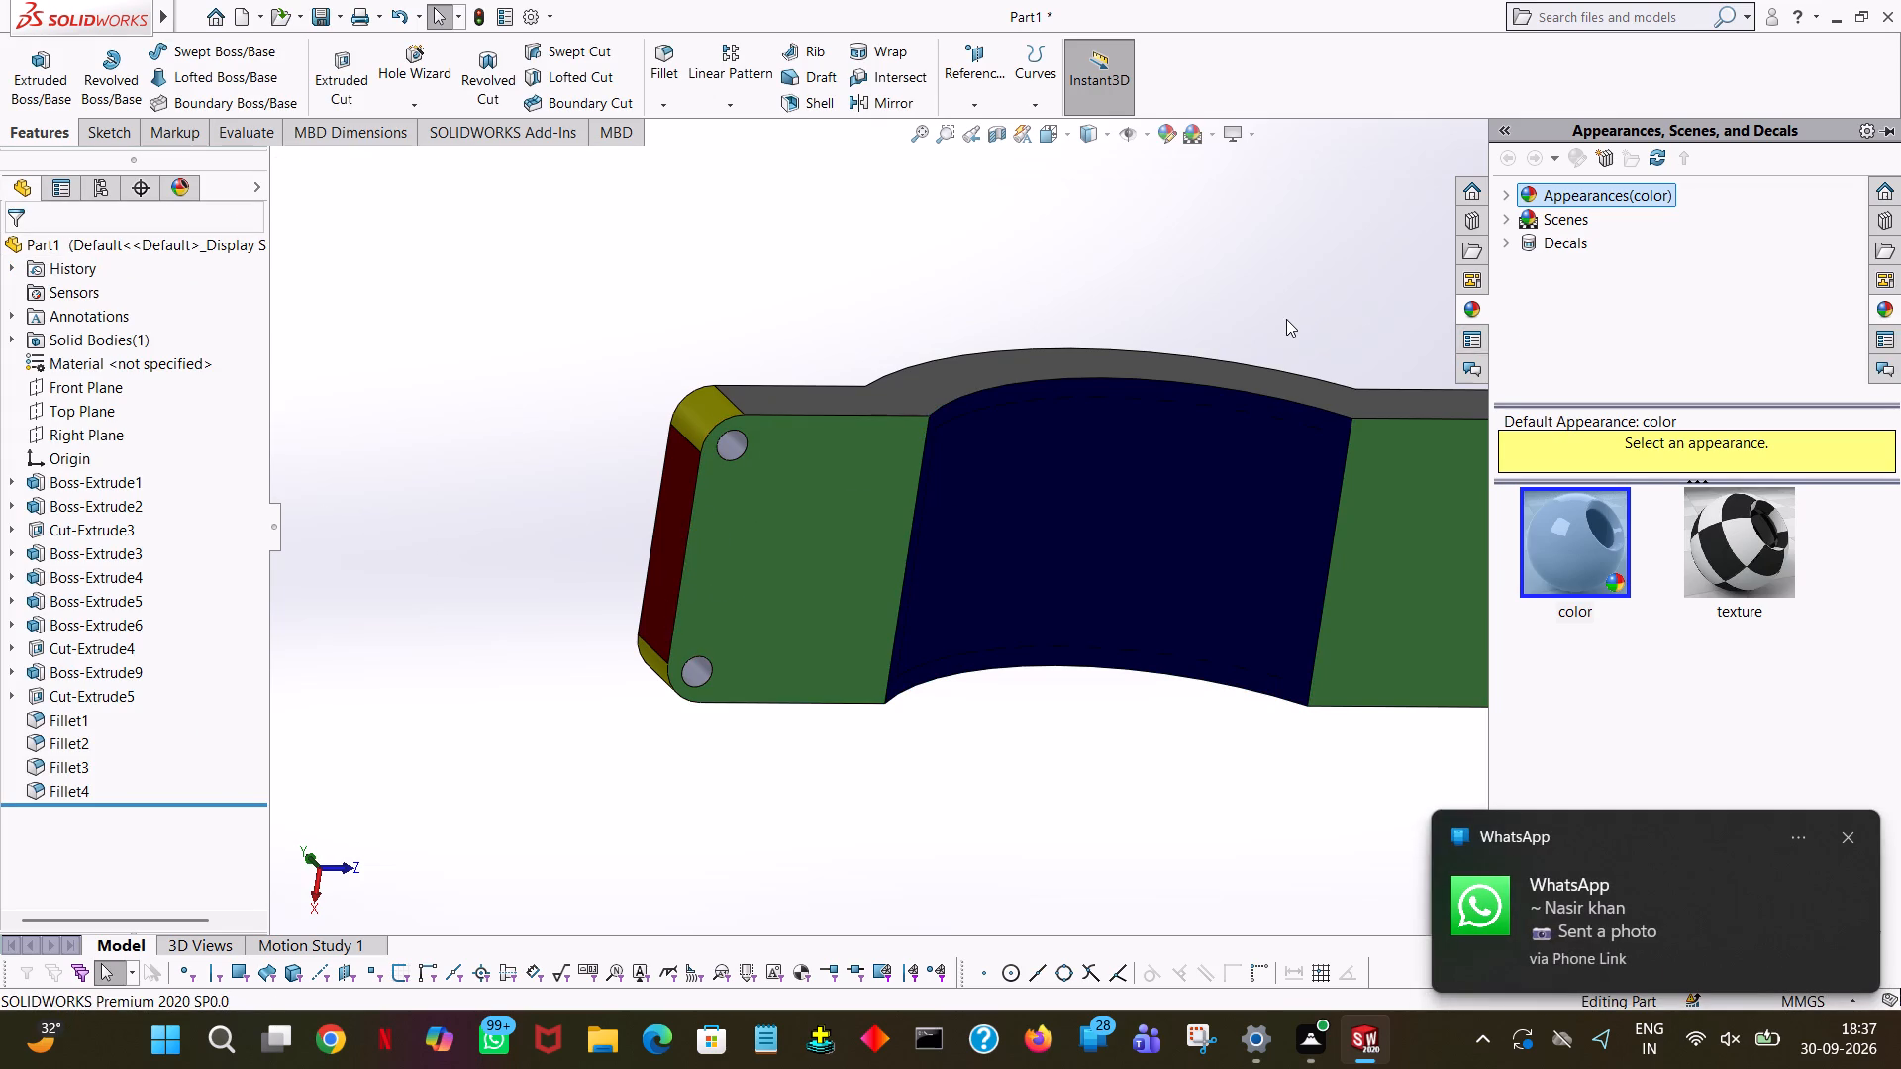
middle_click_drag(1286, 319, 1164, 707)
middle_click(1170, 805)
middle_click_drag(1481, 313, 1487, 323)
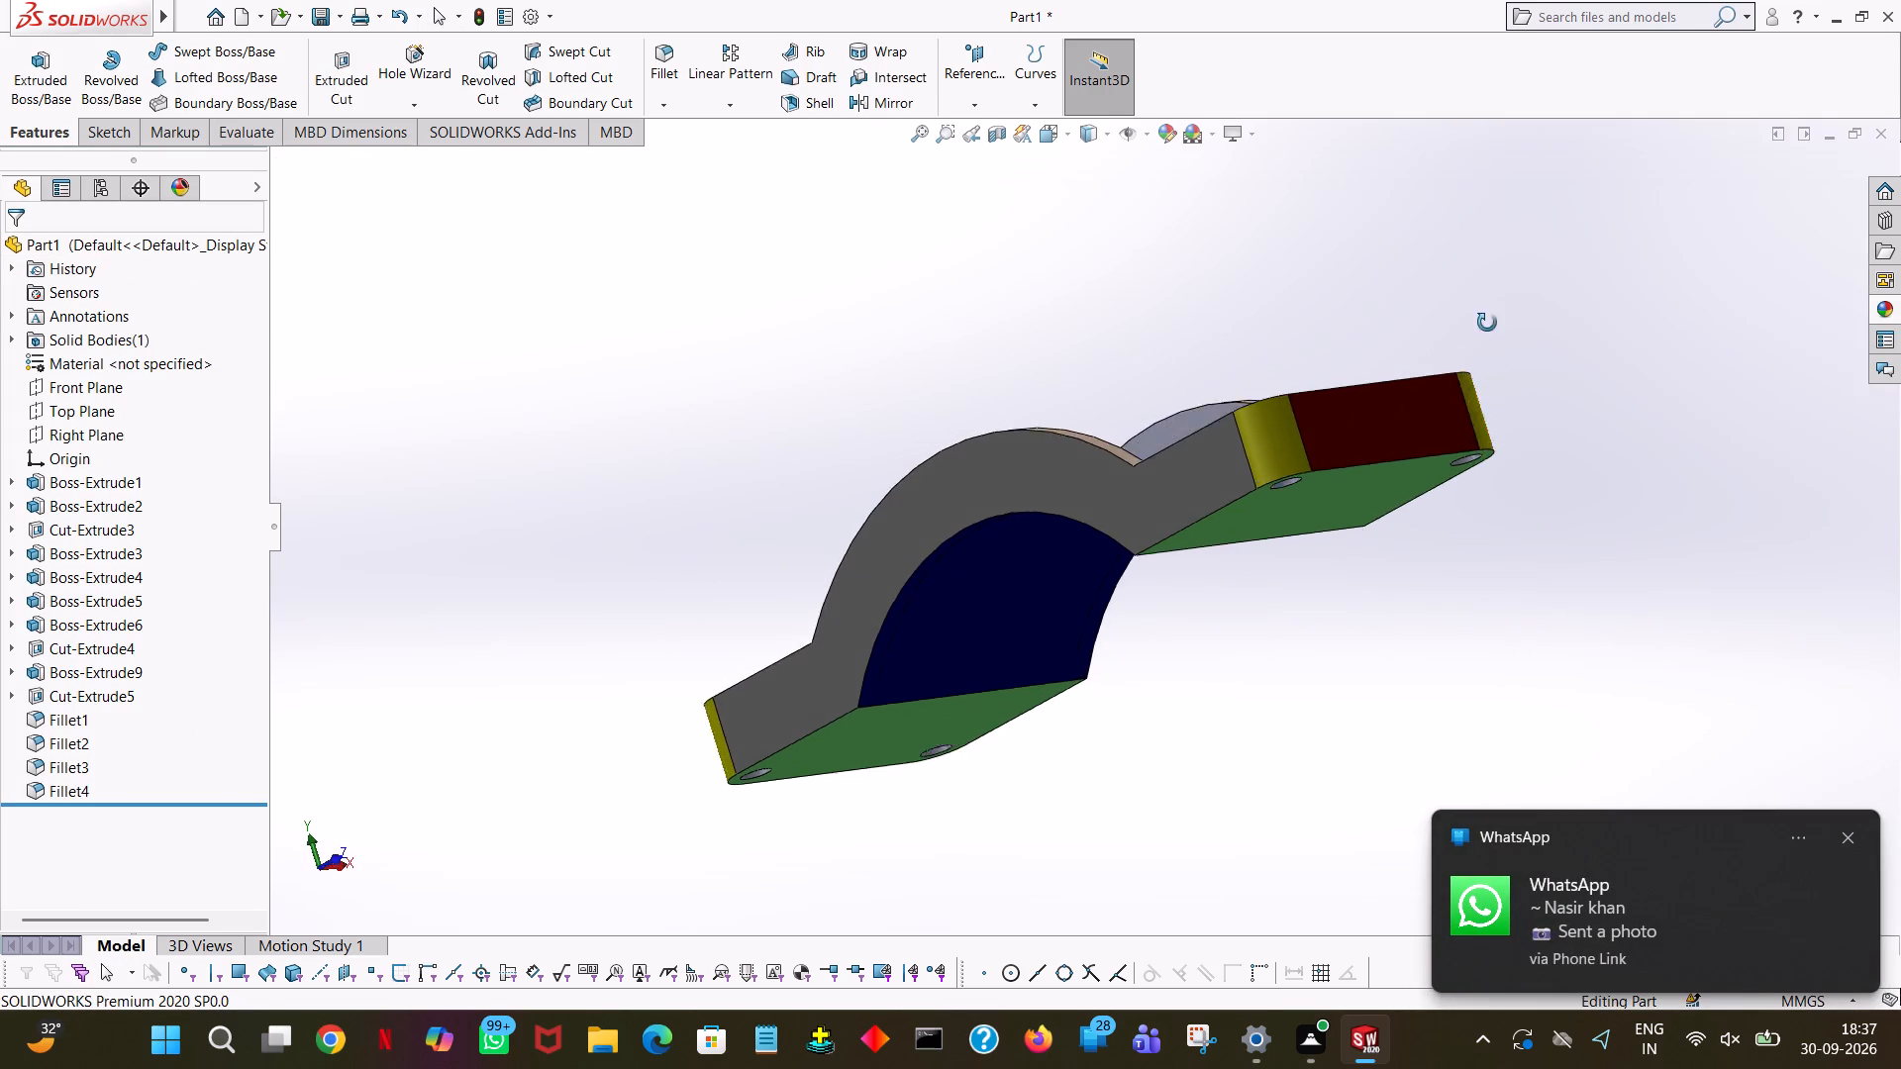
Open the face-level colour appearance settings for the inner face of one arched side wall.
middle_click_drag(1487, 323, 1657, 482)
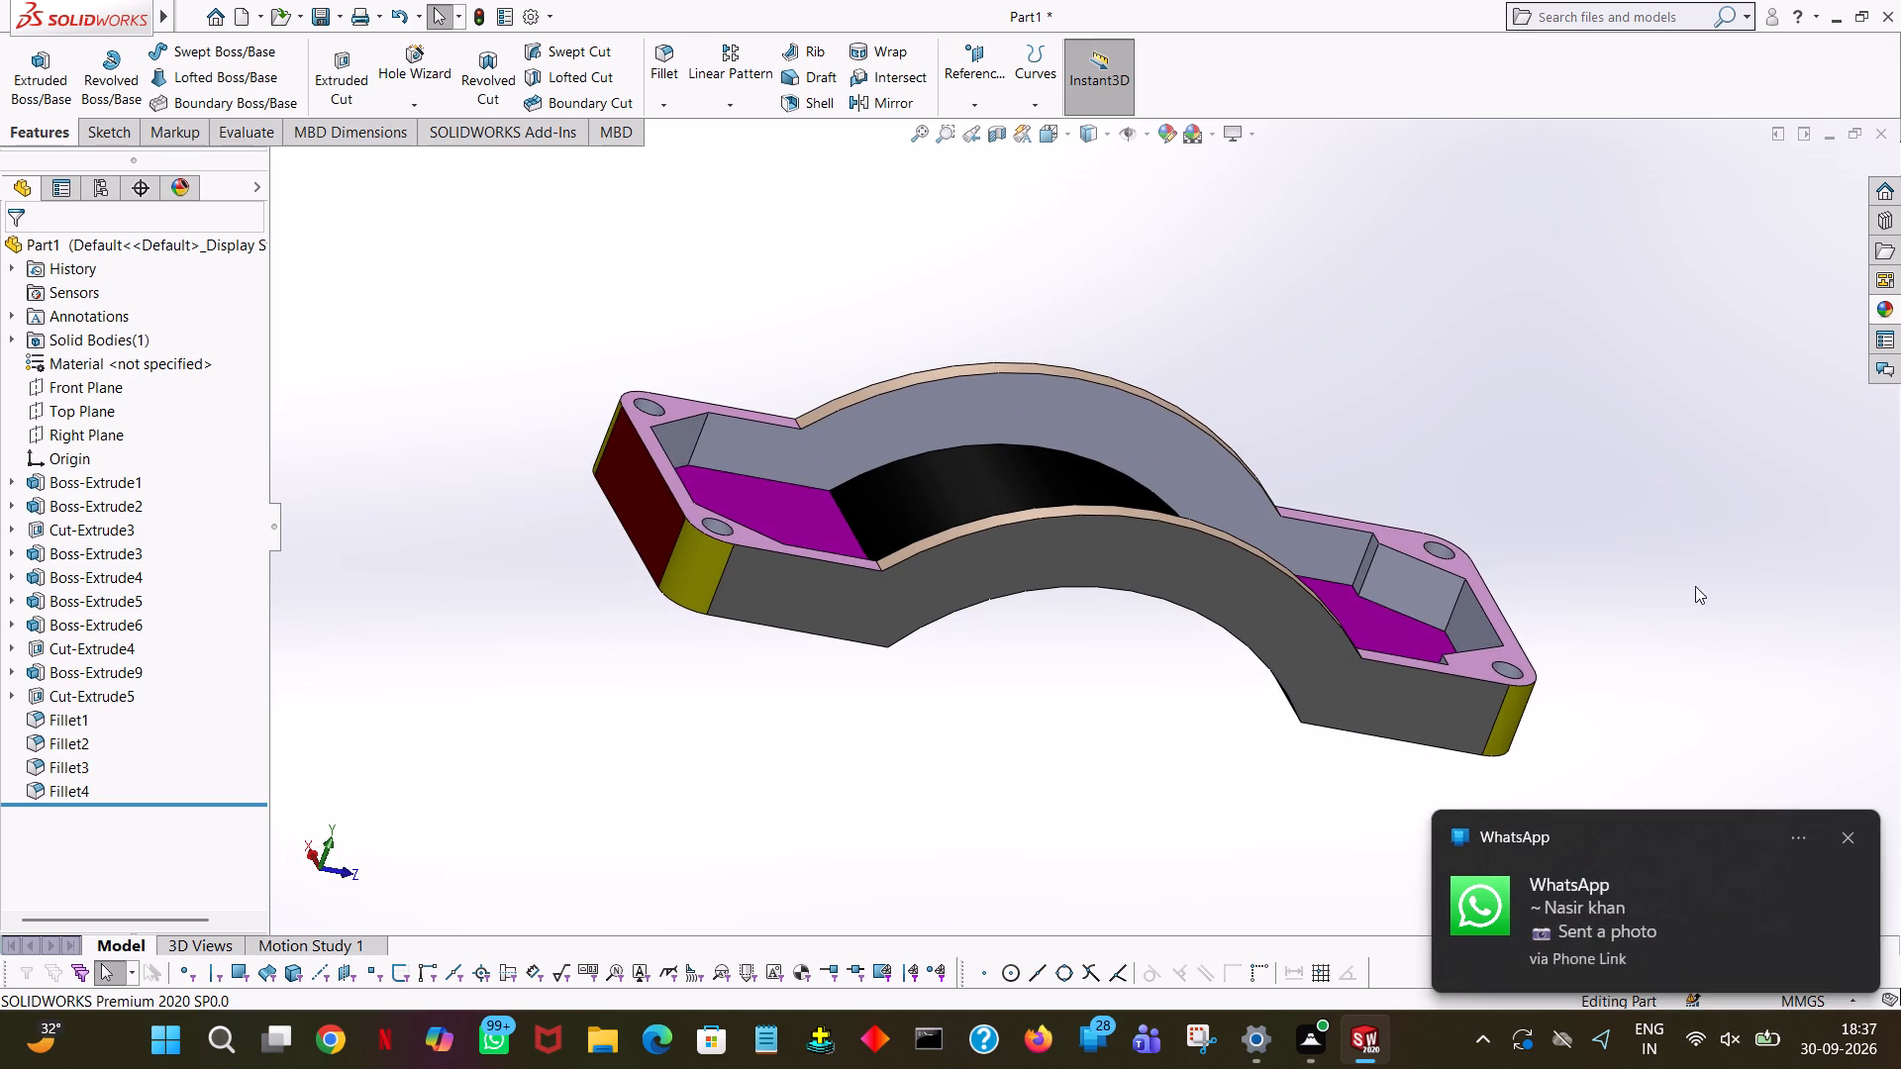
middle_click(1731, 715)
middle_click_drag(1766, 673, 1772, 722)
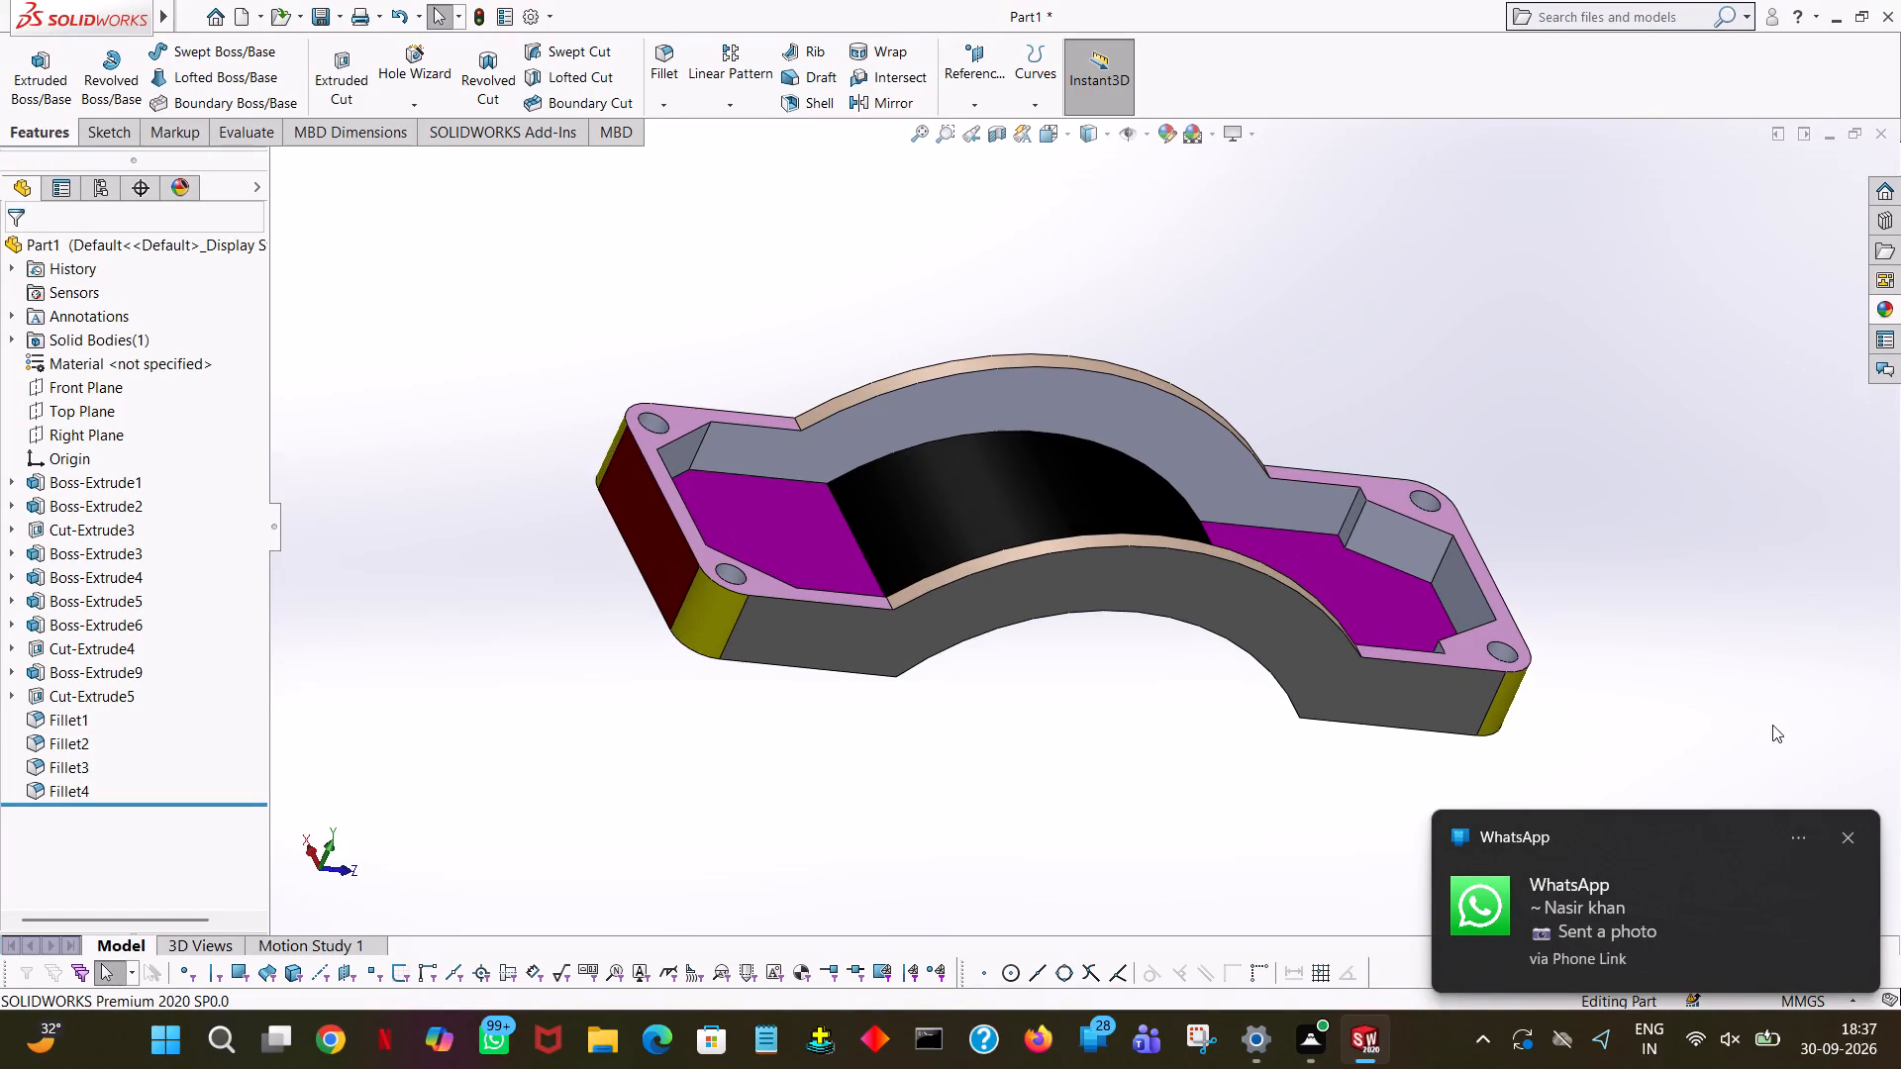
left_click(1054, 399)
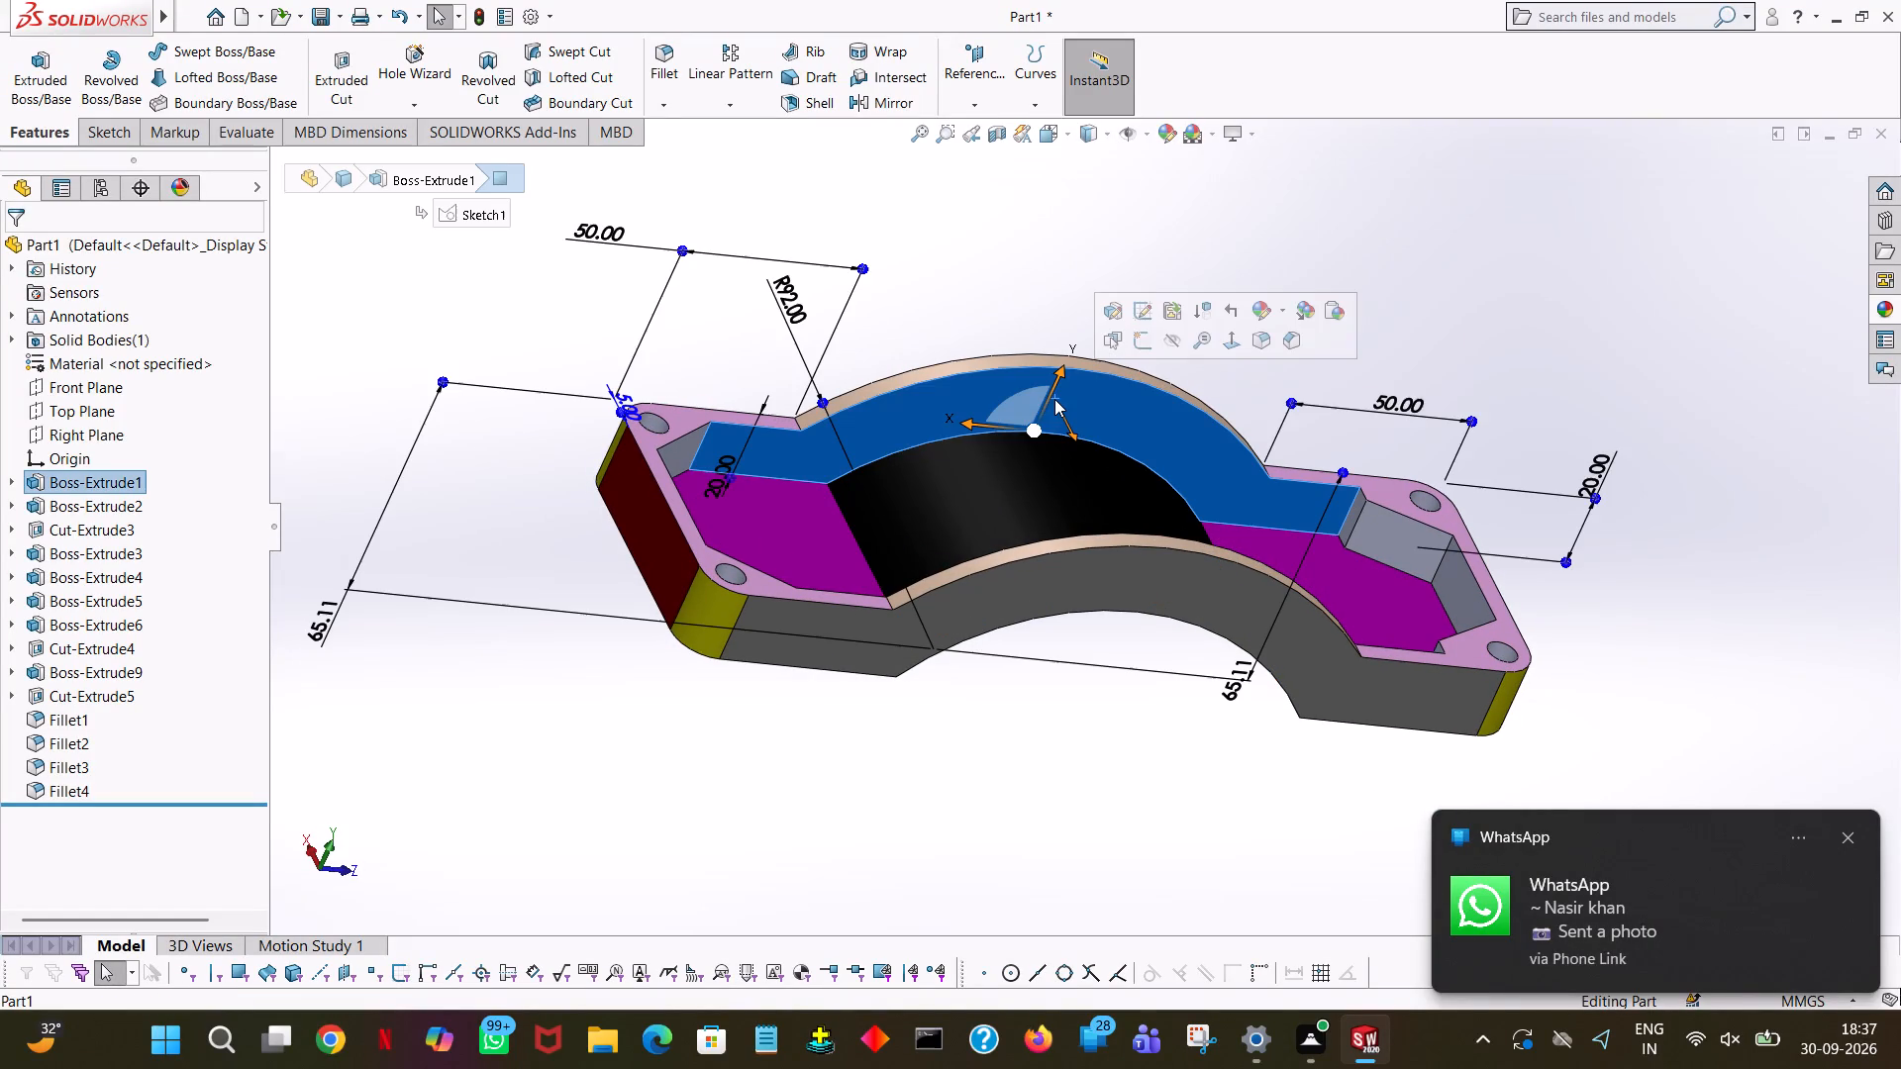
left_click(1254, 307)
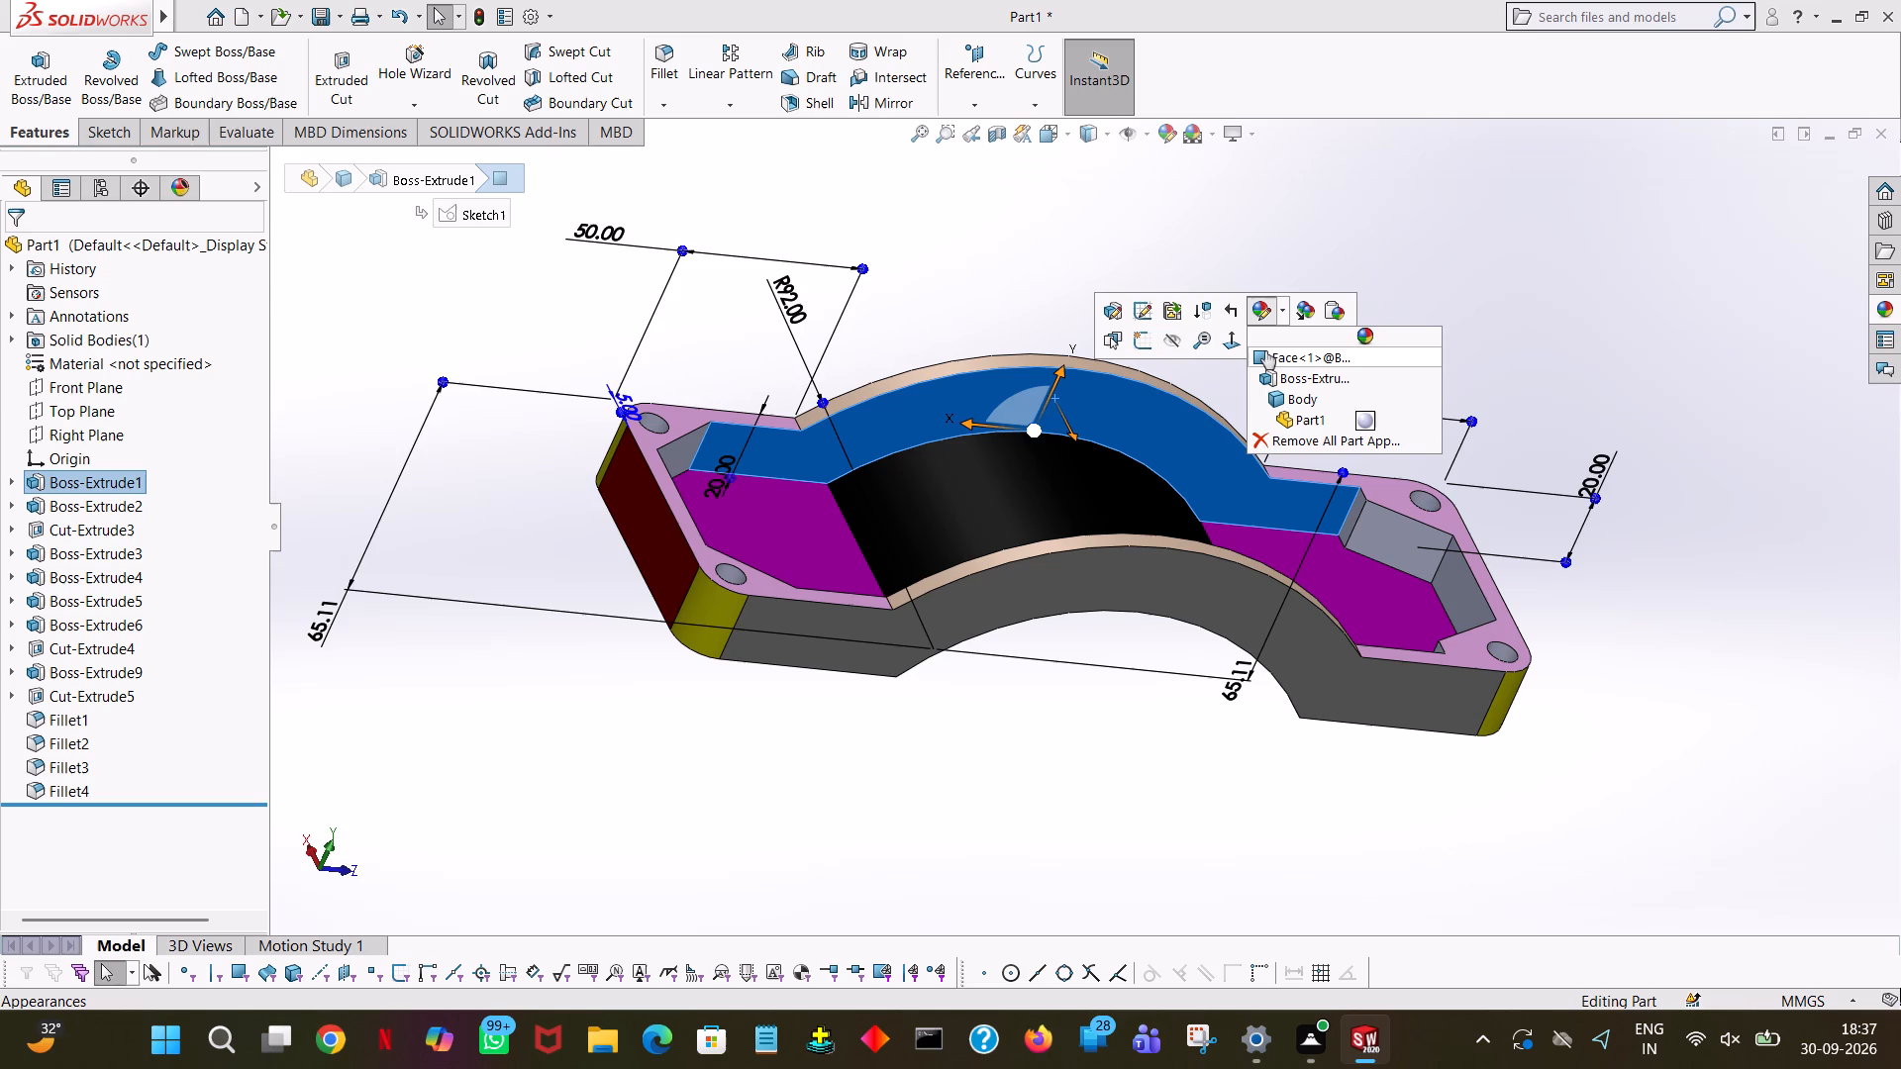
left_click(1265, 350)
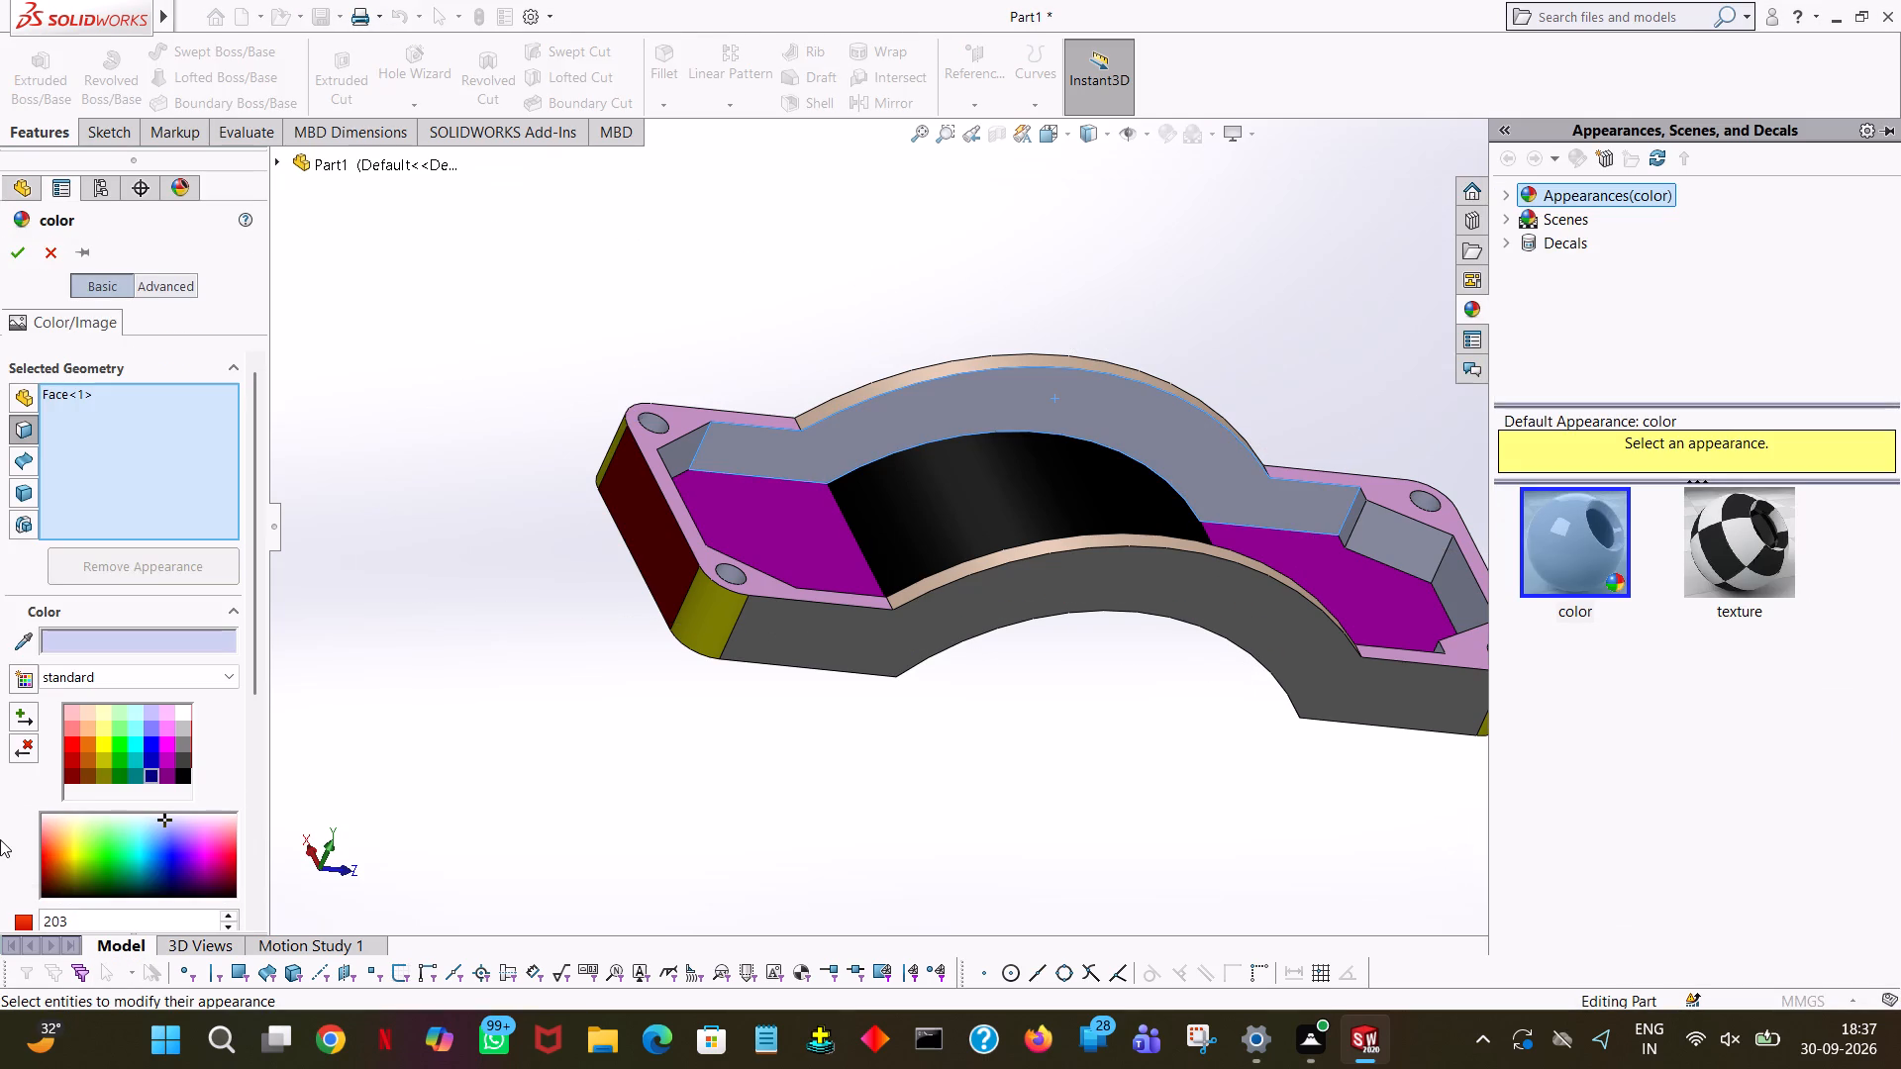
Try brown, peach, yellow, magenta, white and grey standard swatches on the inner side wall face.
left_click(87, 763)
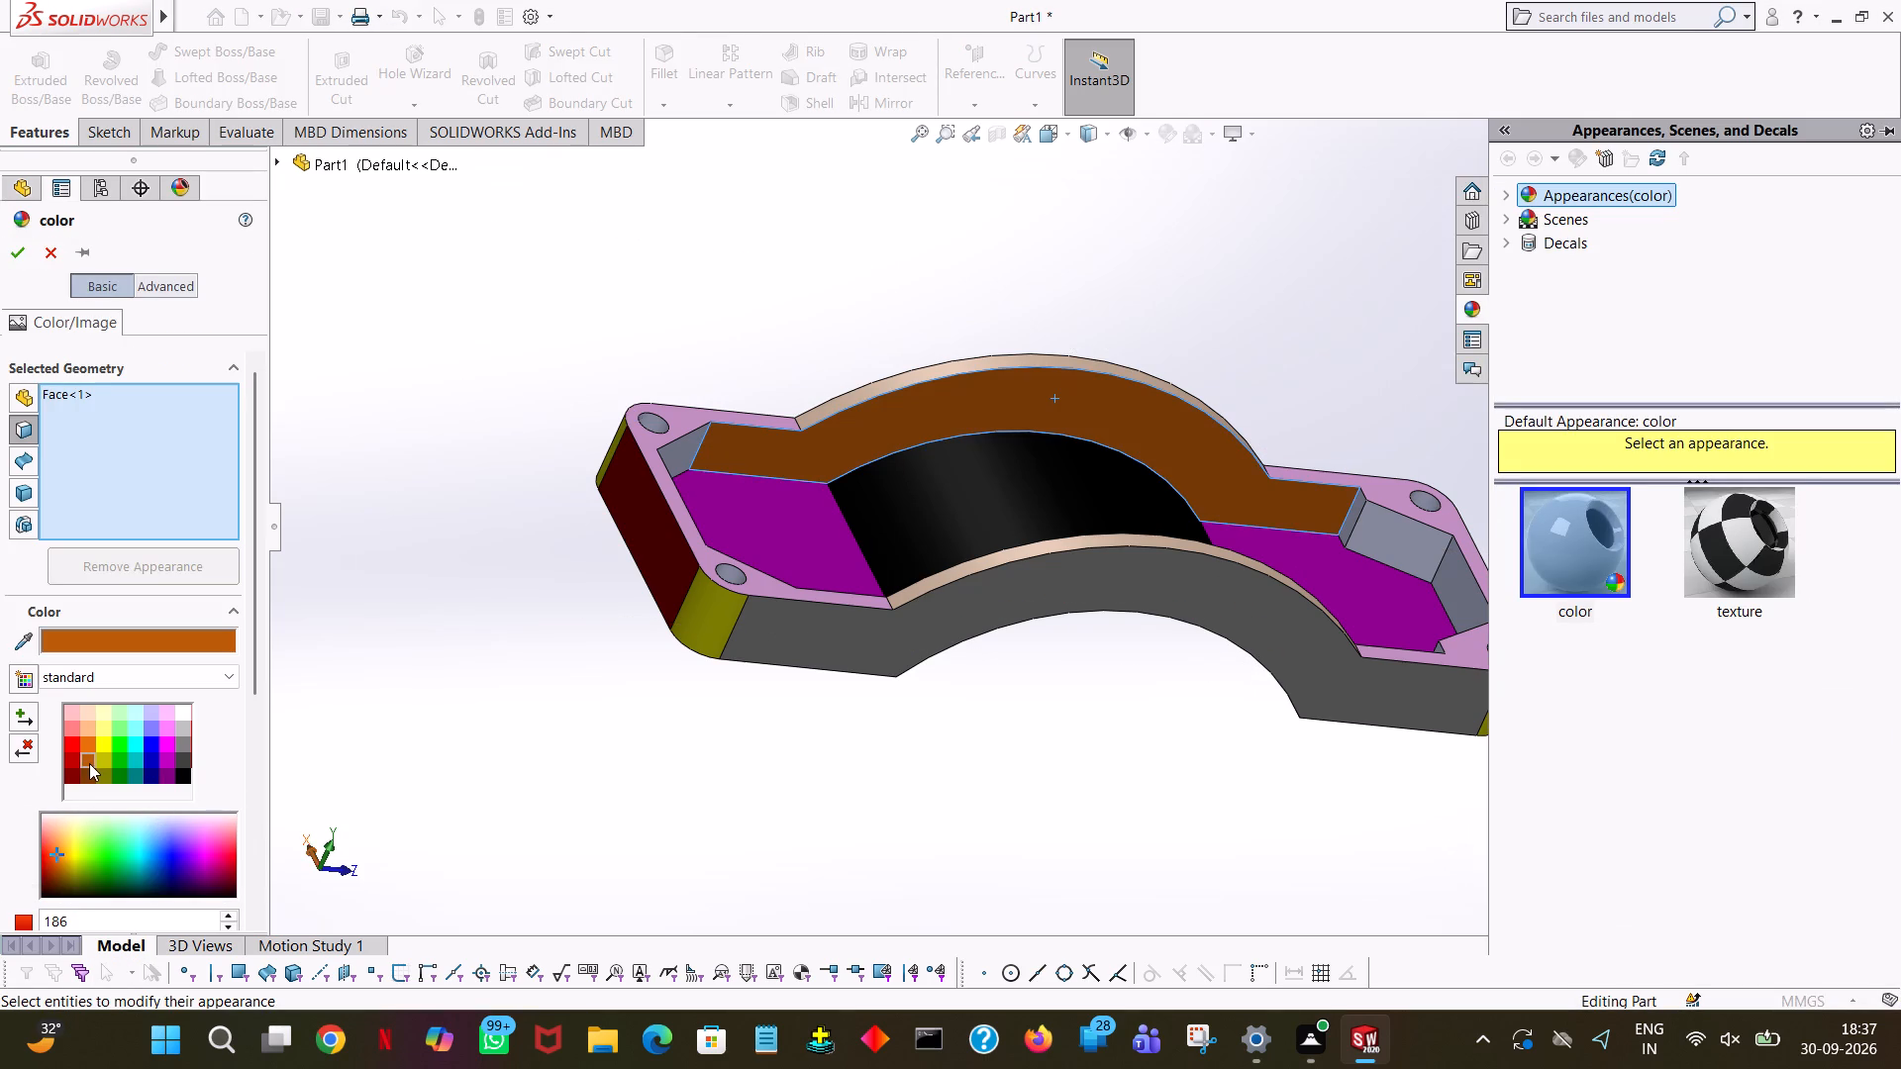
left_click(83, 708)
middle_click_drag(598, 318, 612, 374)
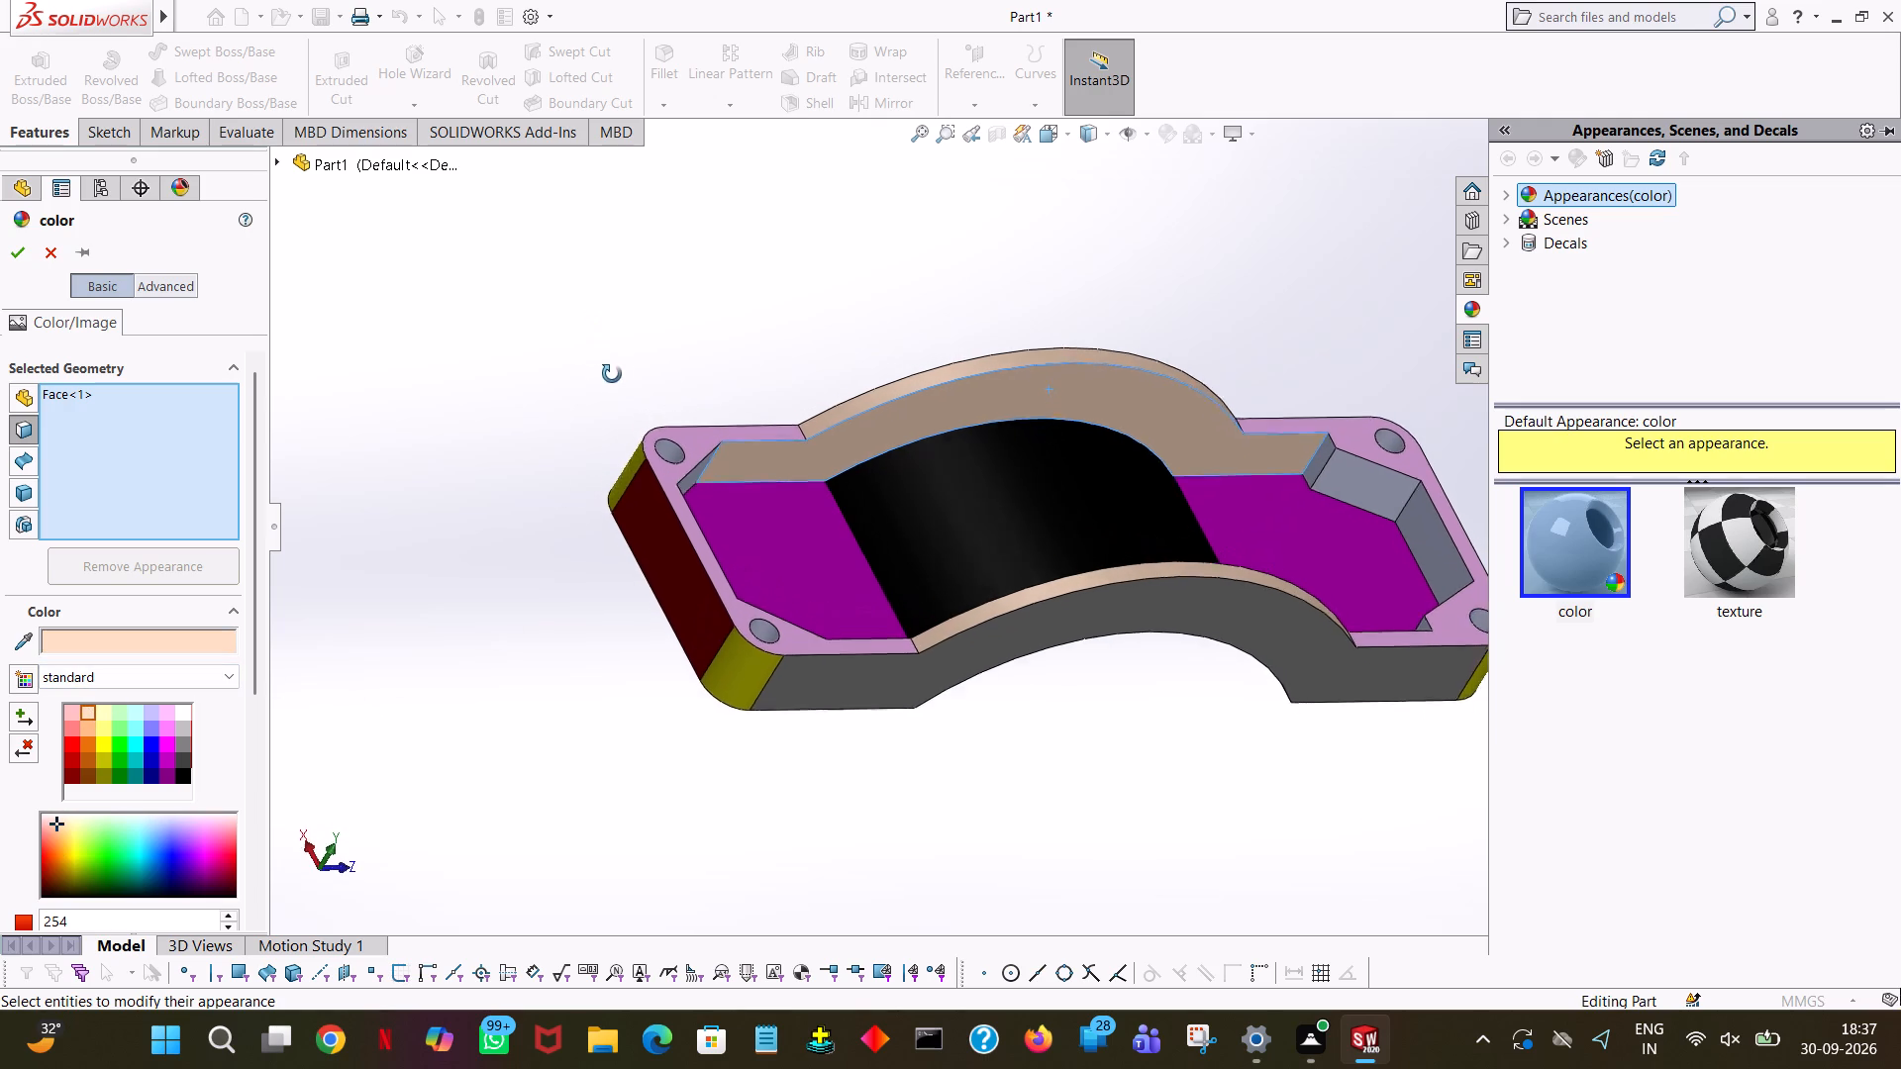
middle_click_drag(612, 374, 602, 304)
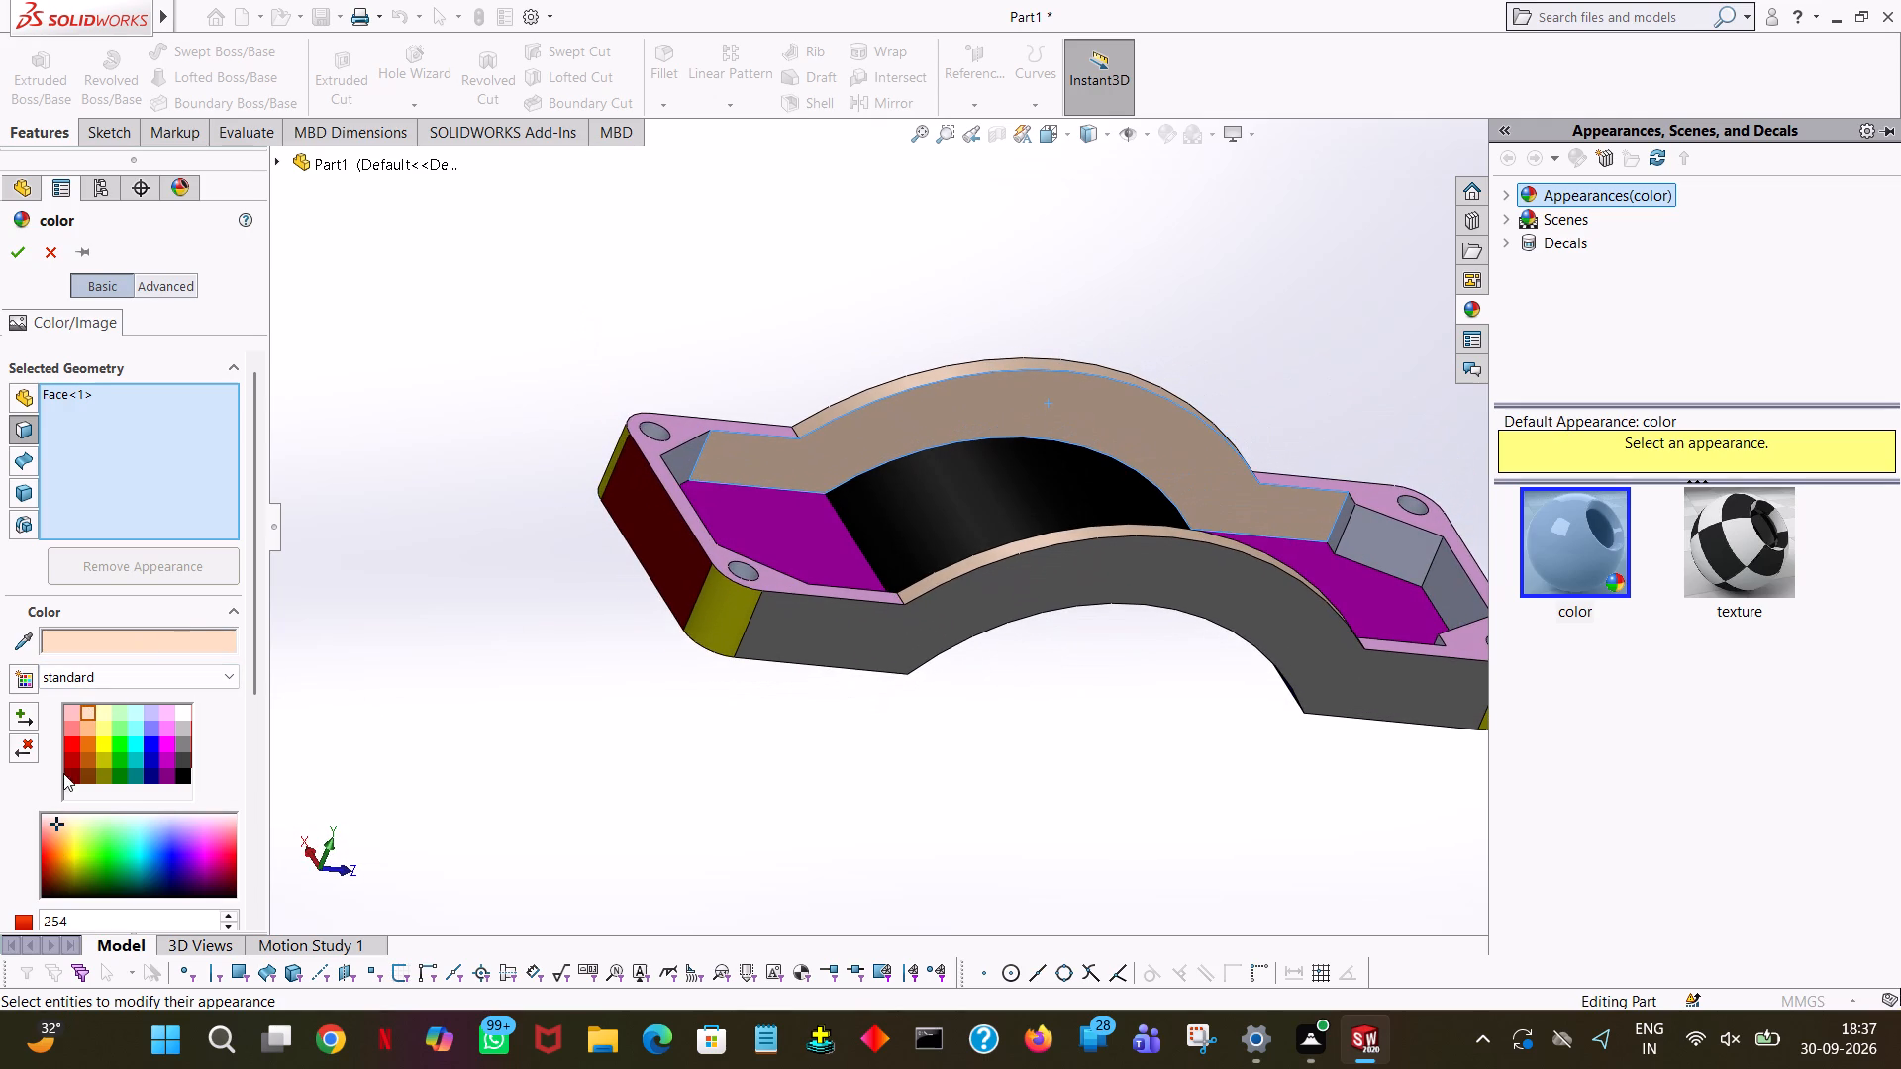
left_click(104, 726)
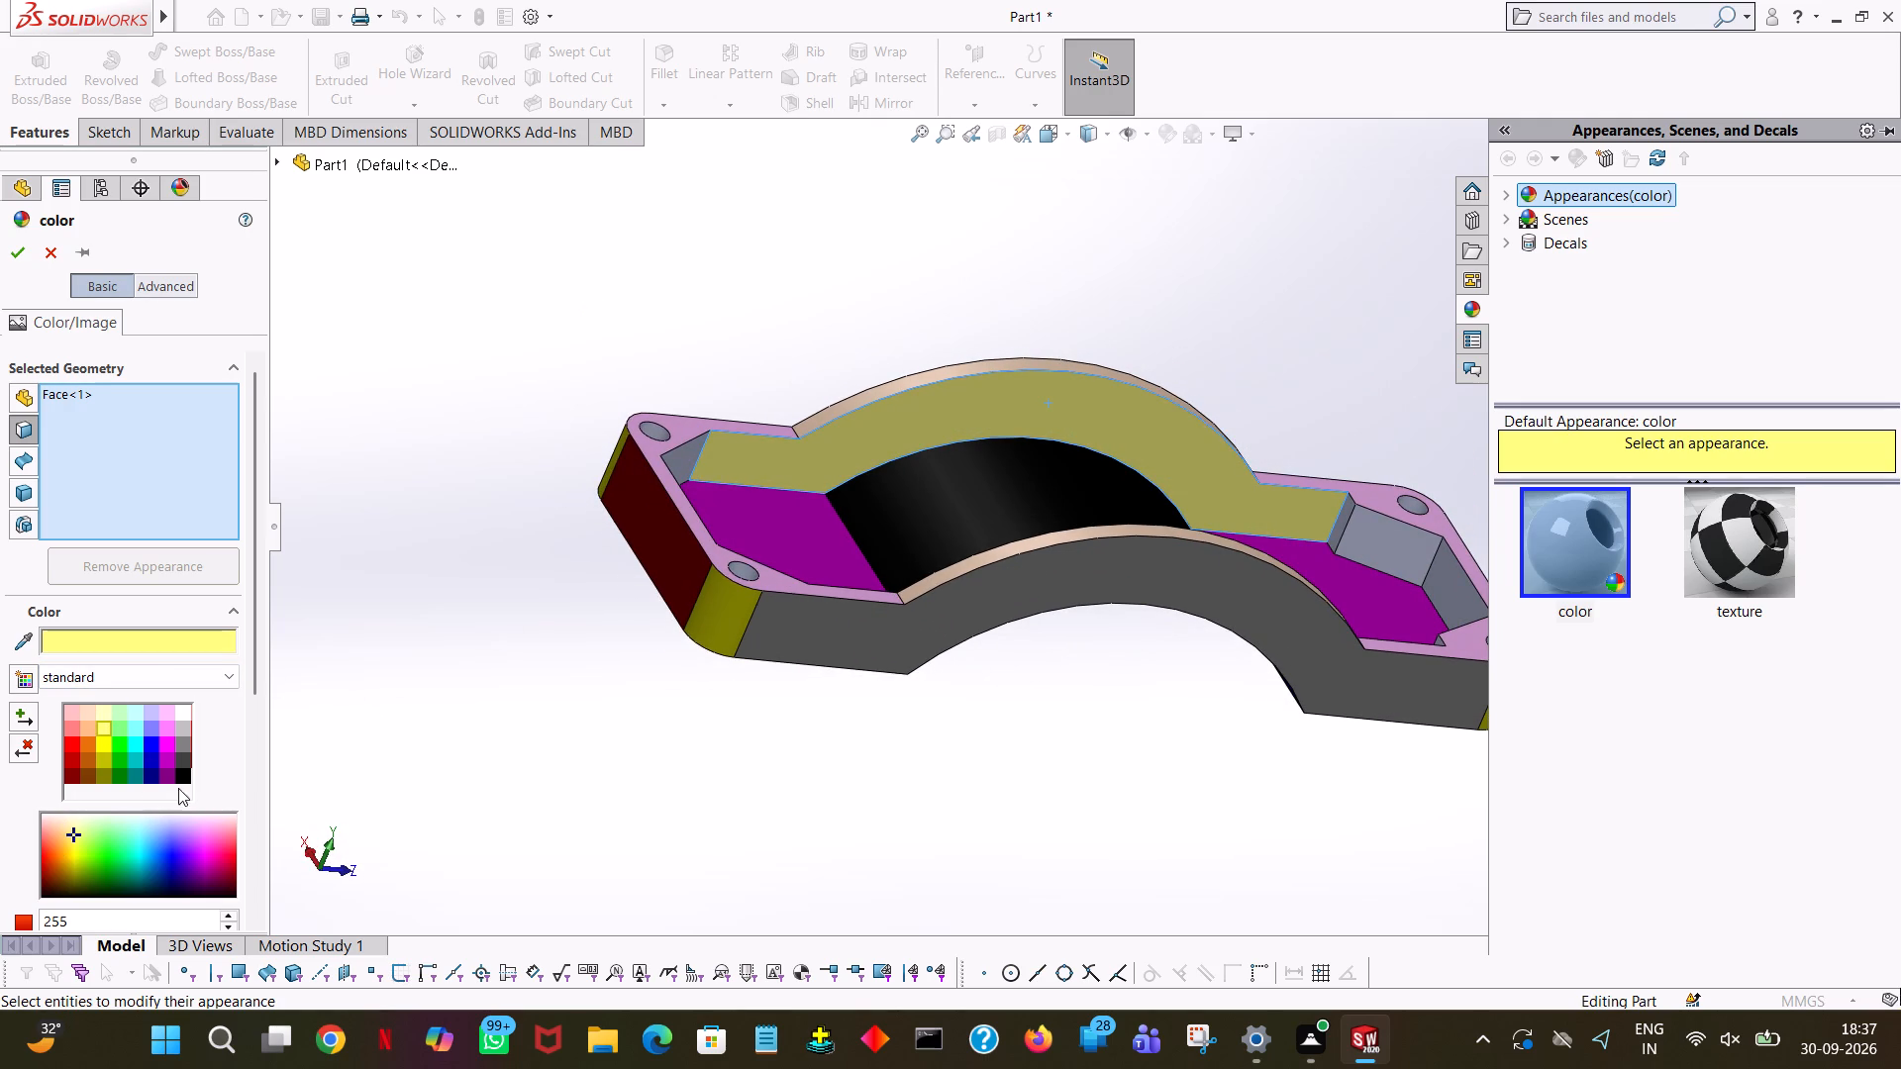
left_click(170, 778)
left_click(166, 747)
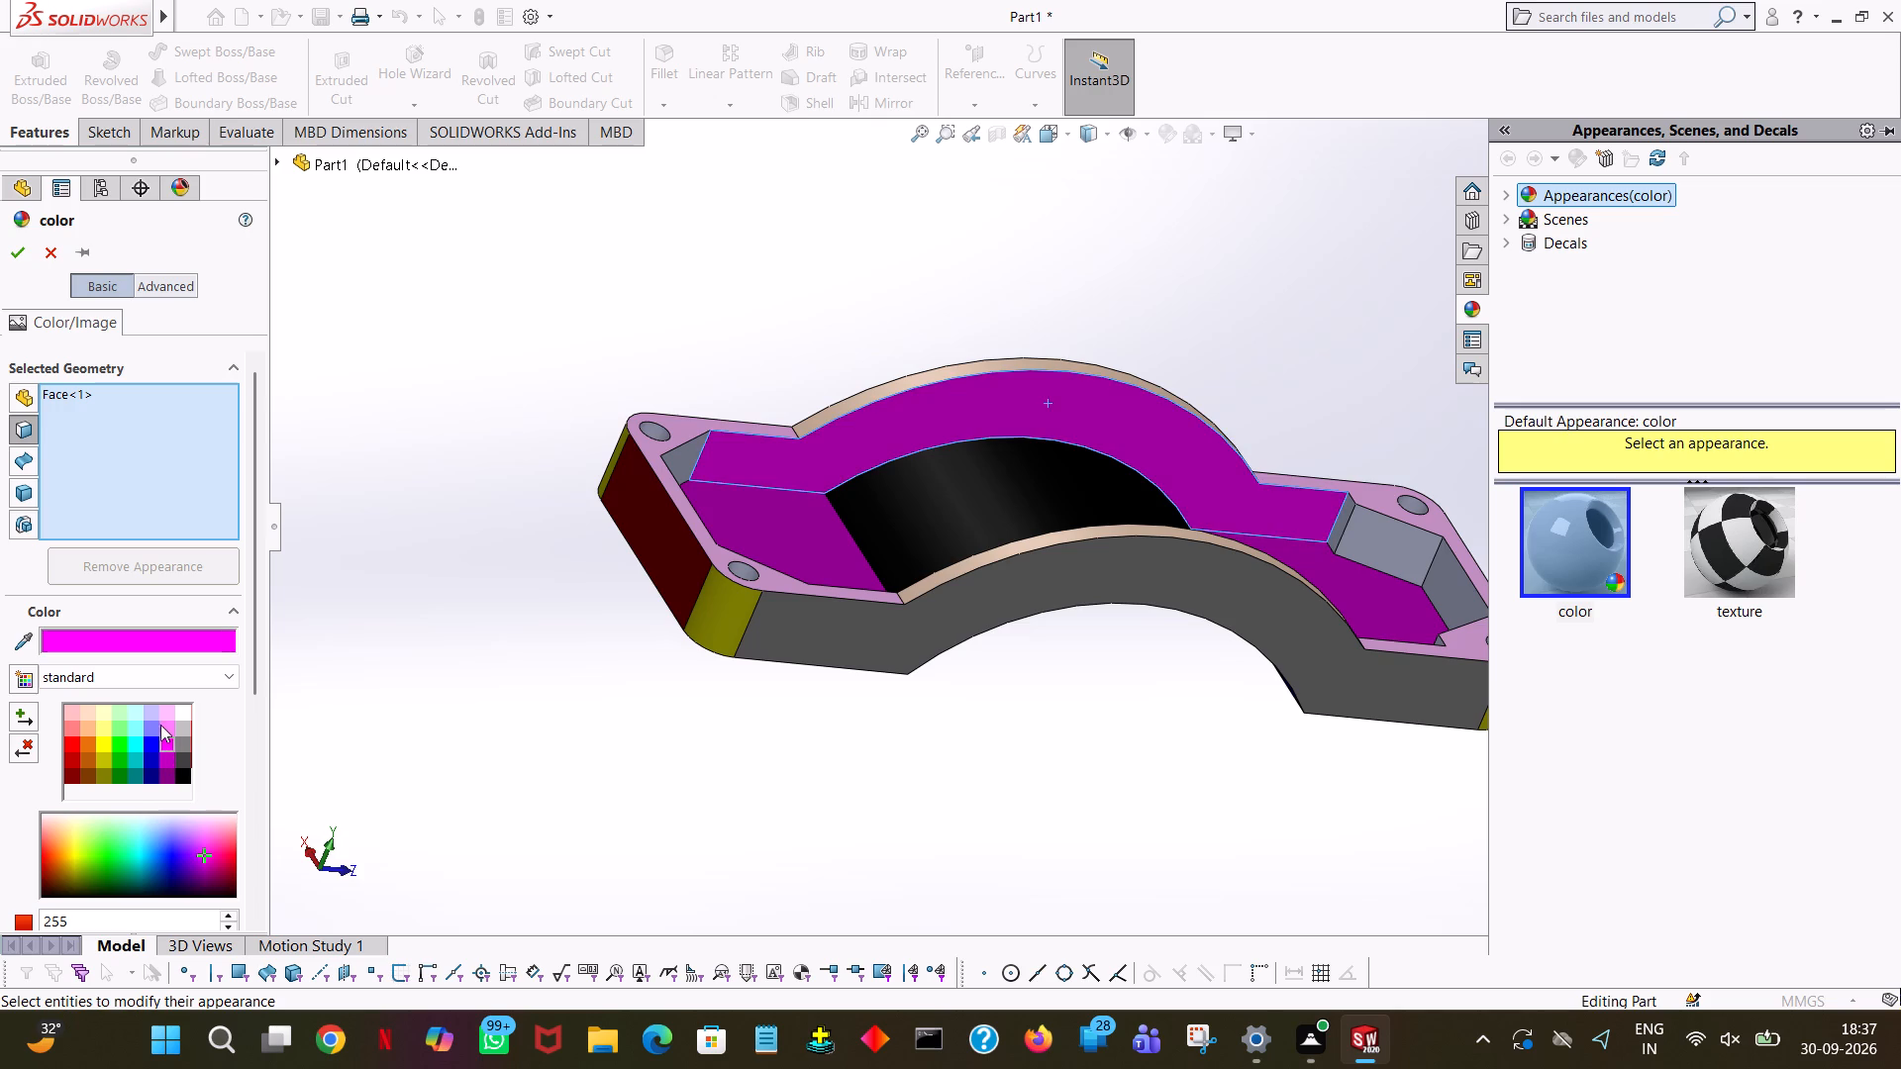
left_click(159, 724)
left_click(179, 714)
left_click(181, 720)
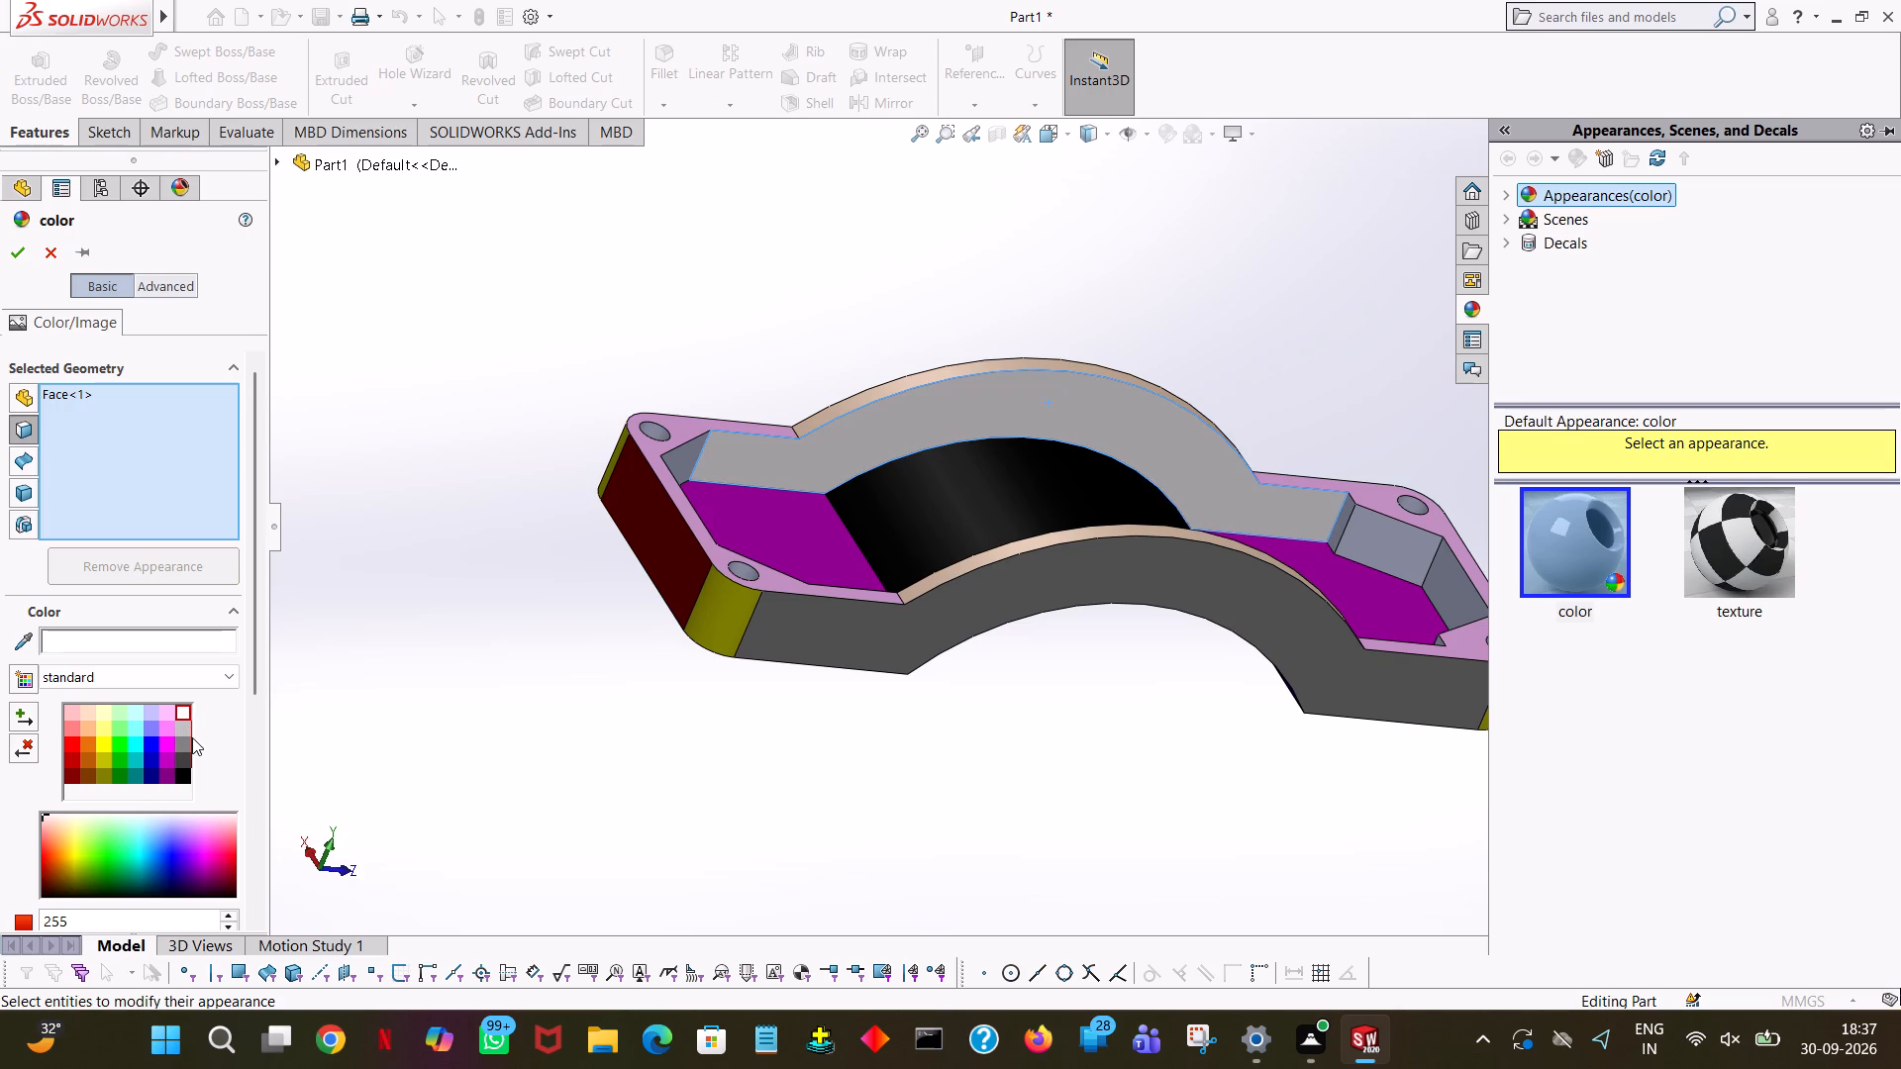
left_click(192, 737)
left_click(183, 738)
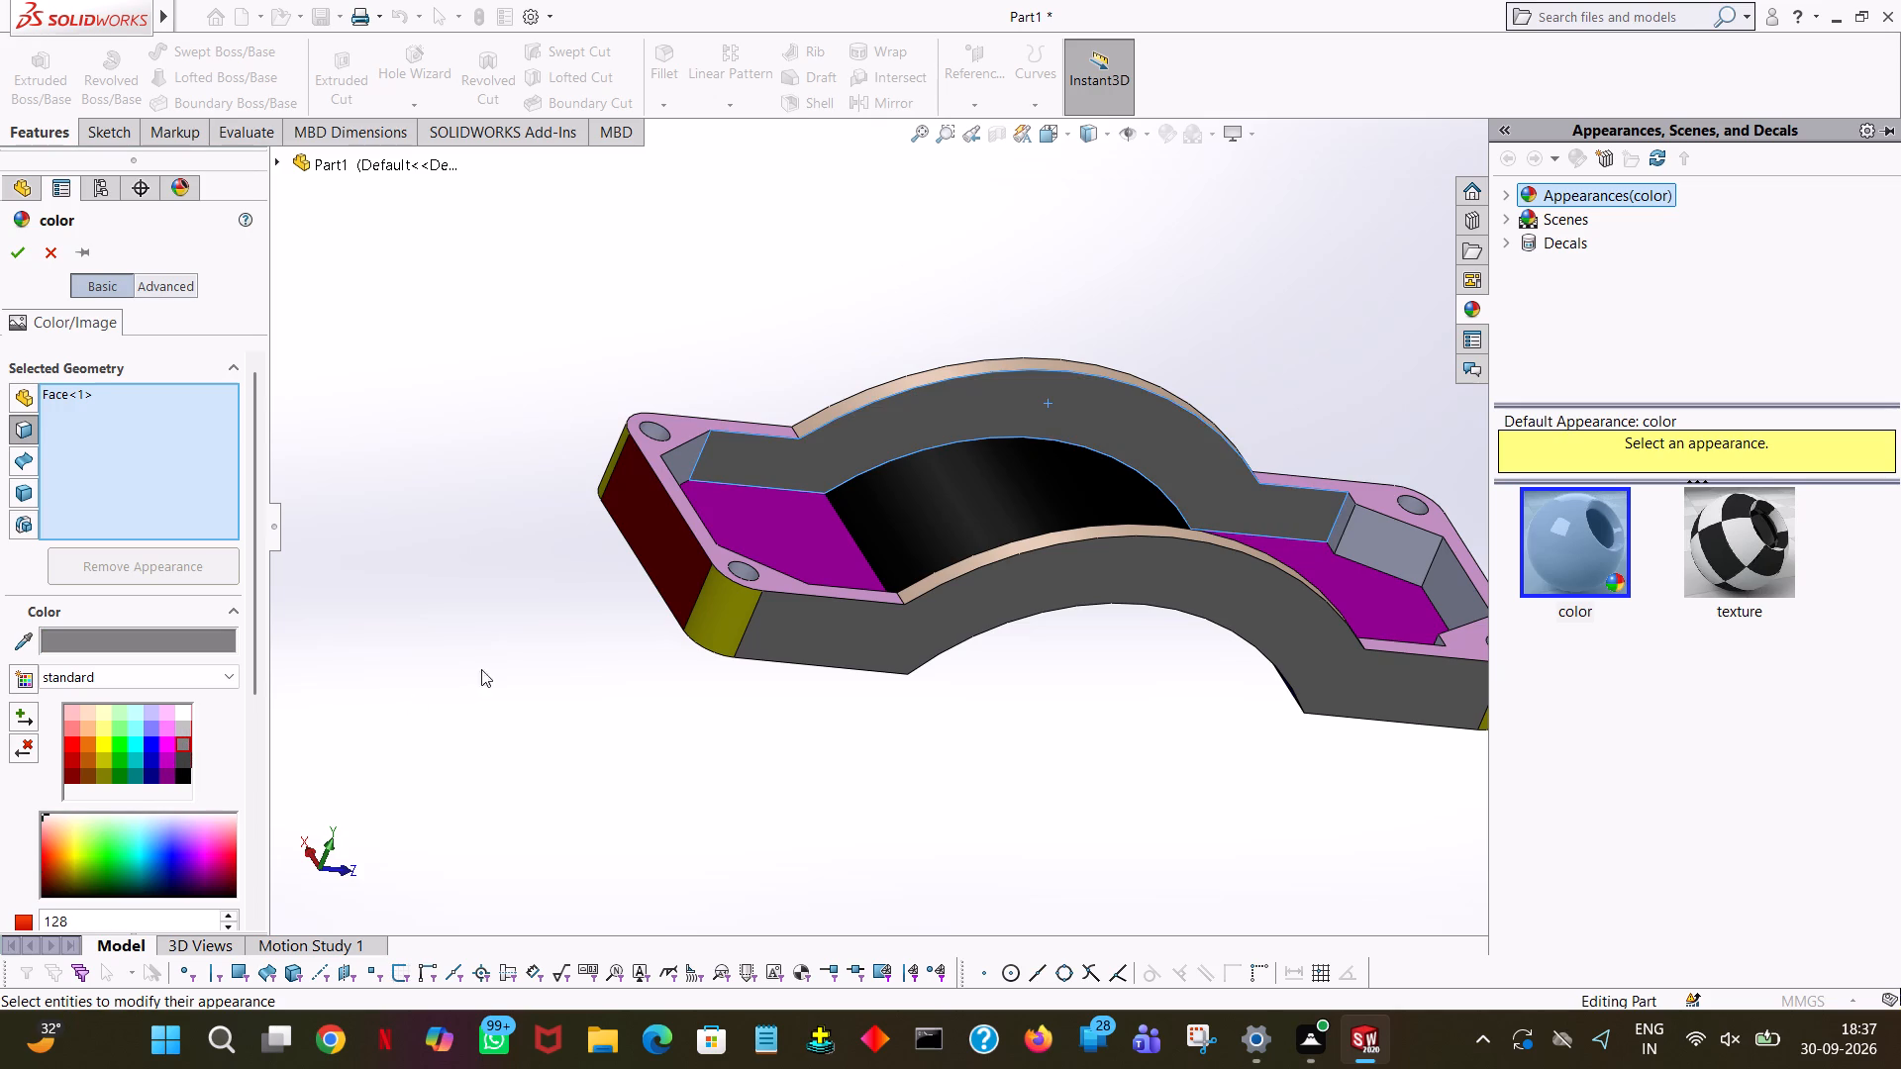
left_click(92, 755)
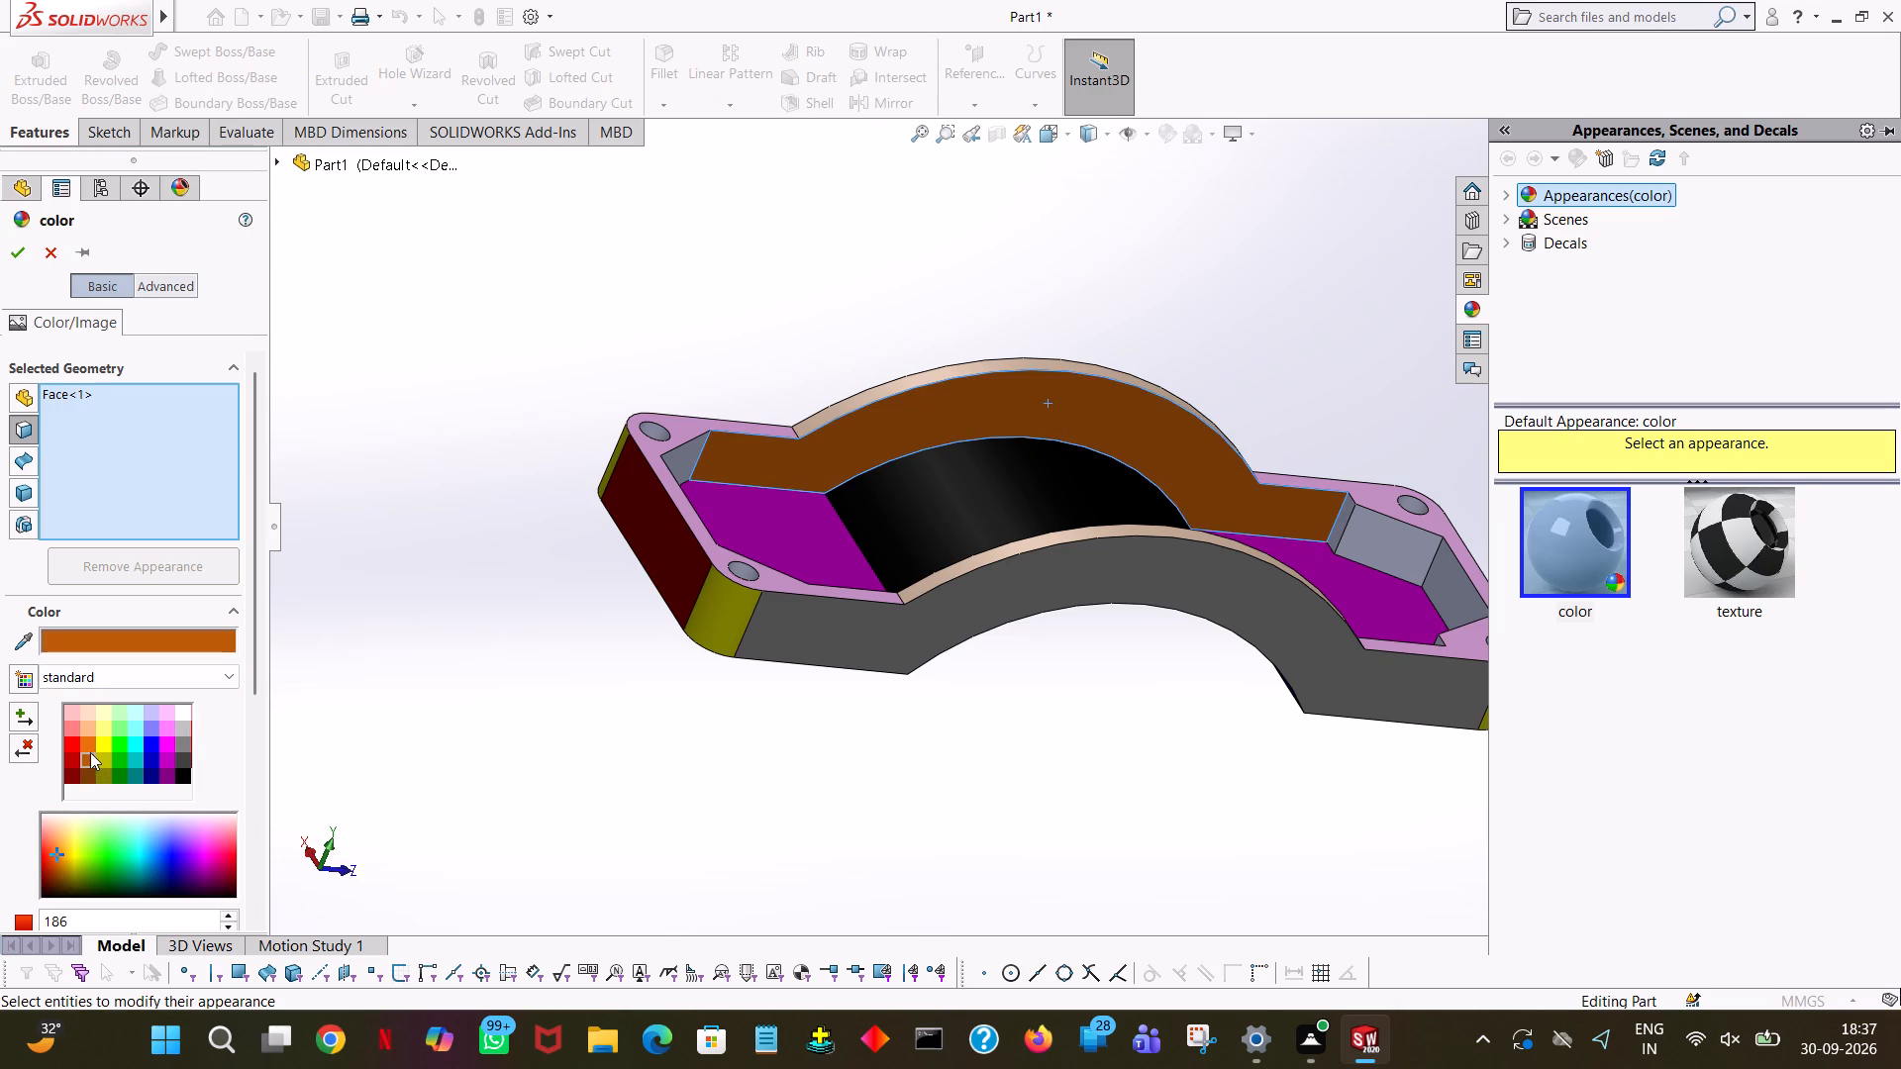
Colour the inner faces of both arched side walls orange from the standard swatches and apply the appearance.
left_click(85, 743)
middle_click_drag(1053, 281, 1044, 615)
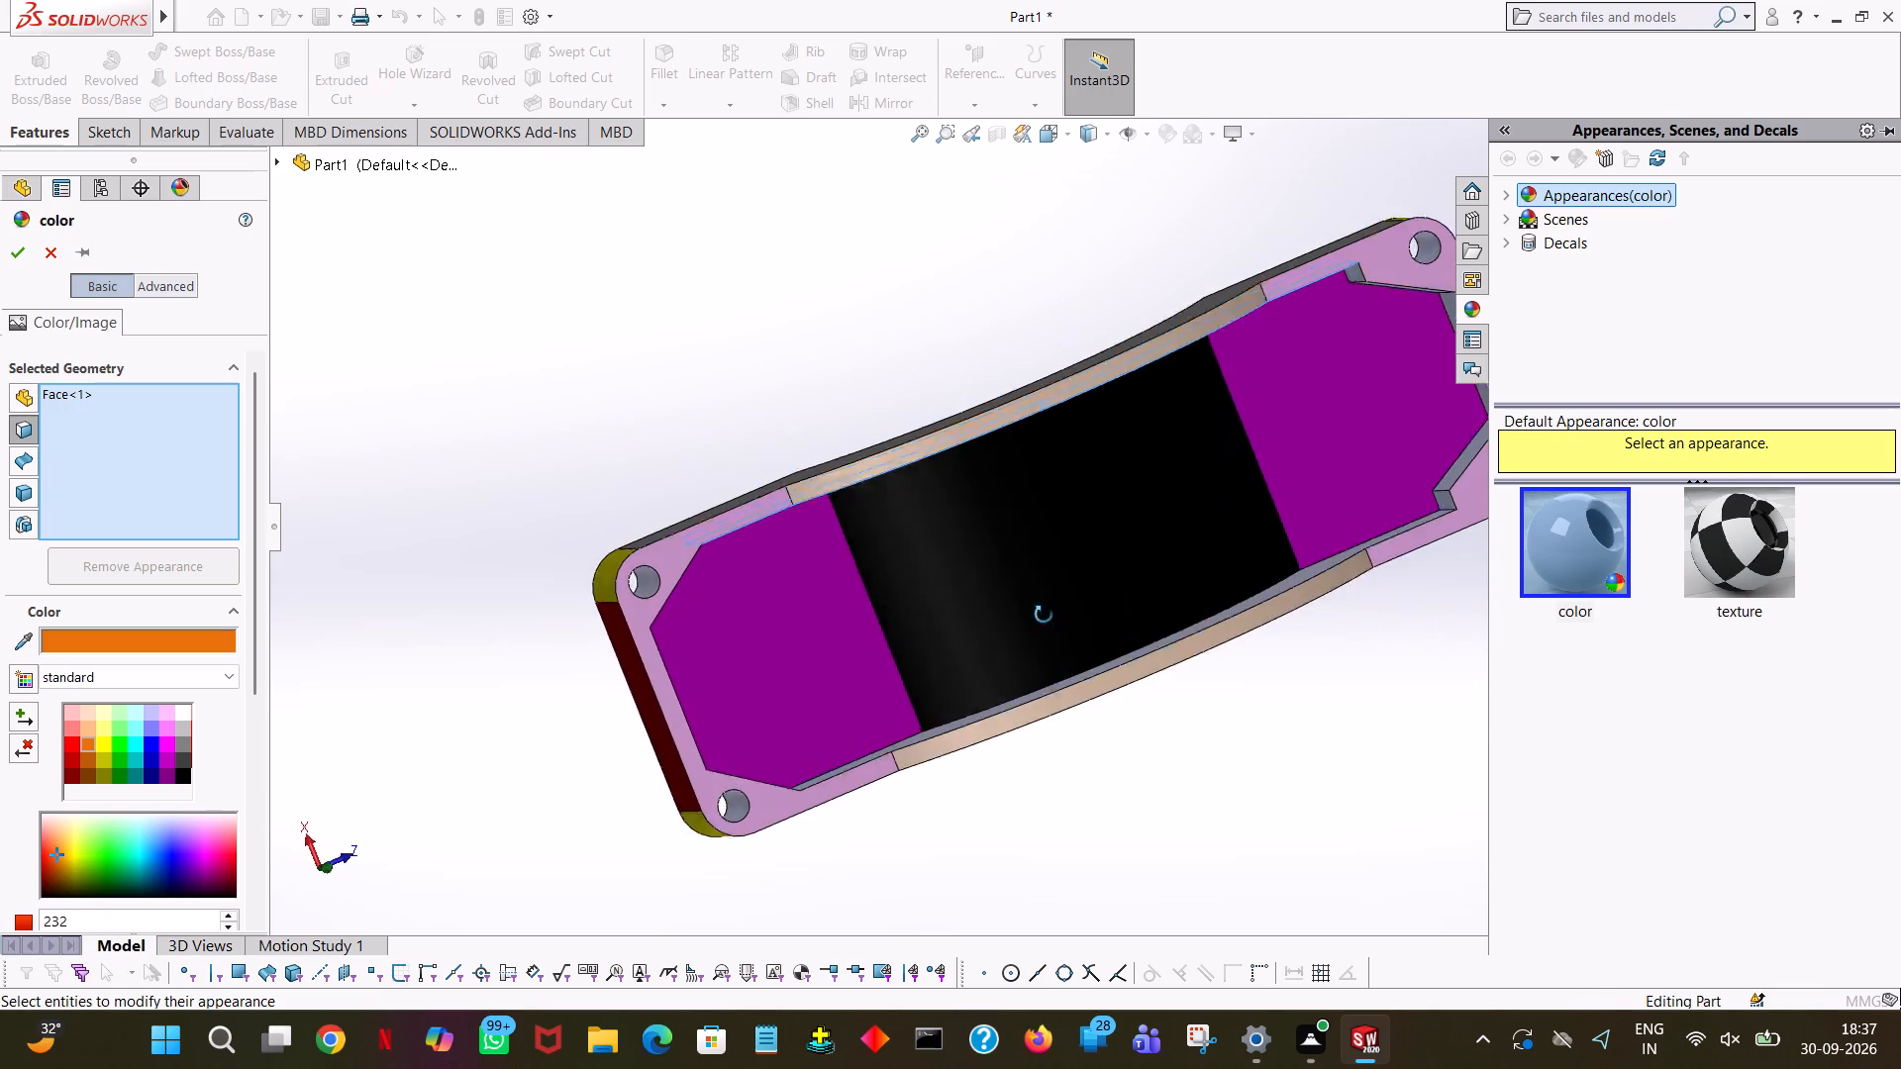
middle_click_drag(1044, 615, 1041, 710)
left_click(1220, 611)
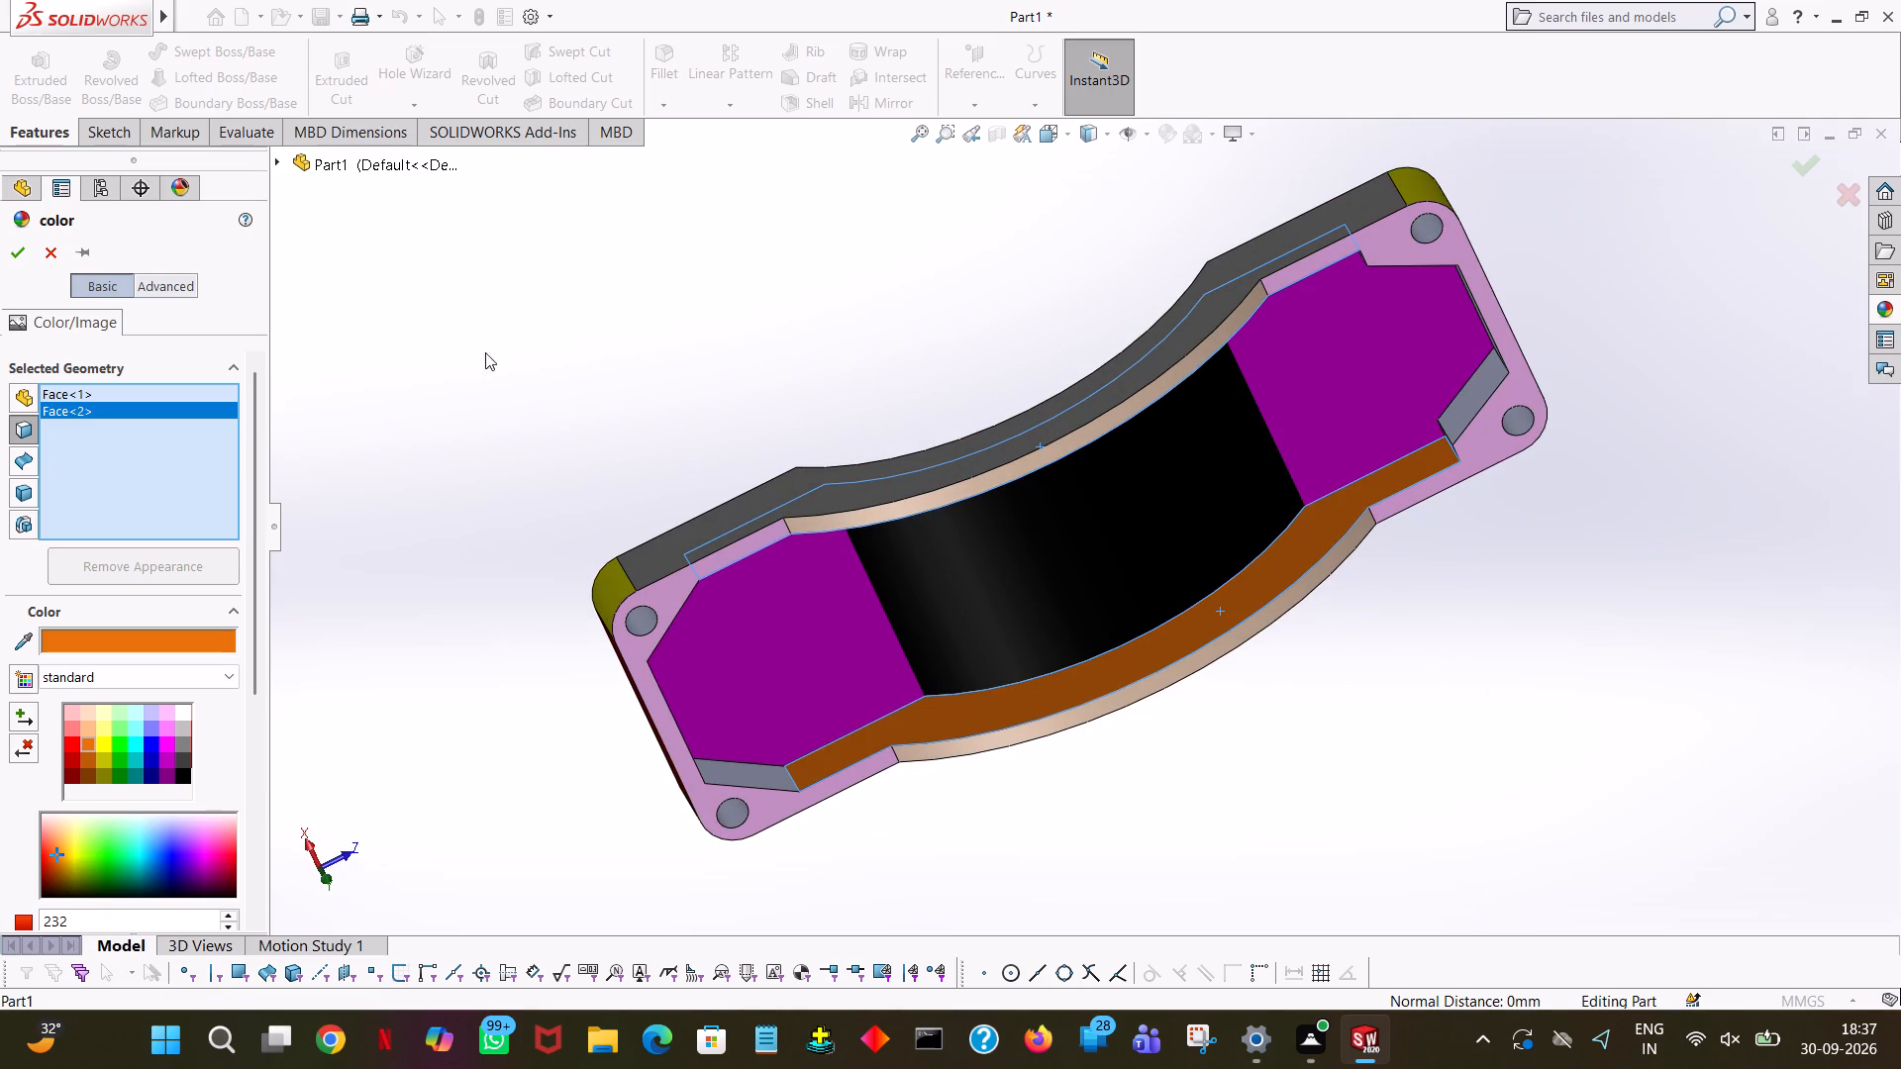
left_click(26, 247)
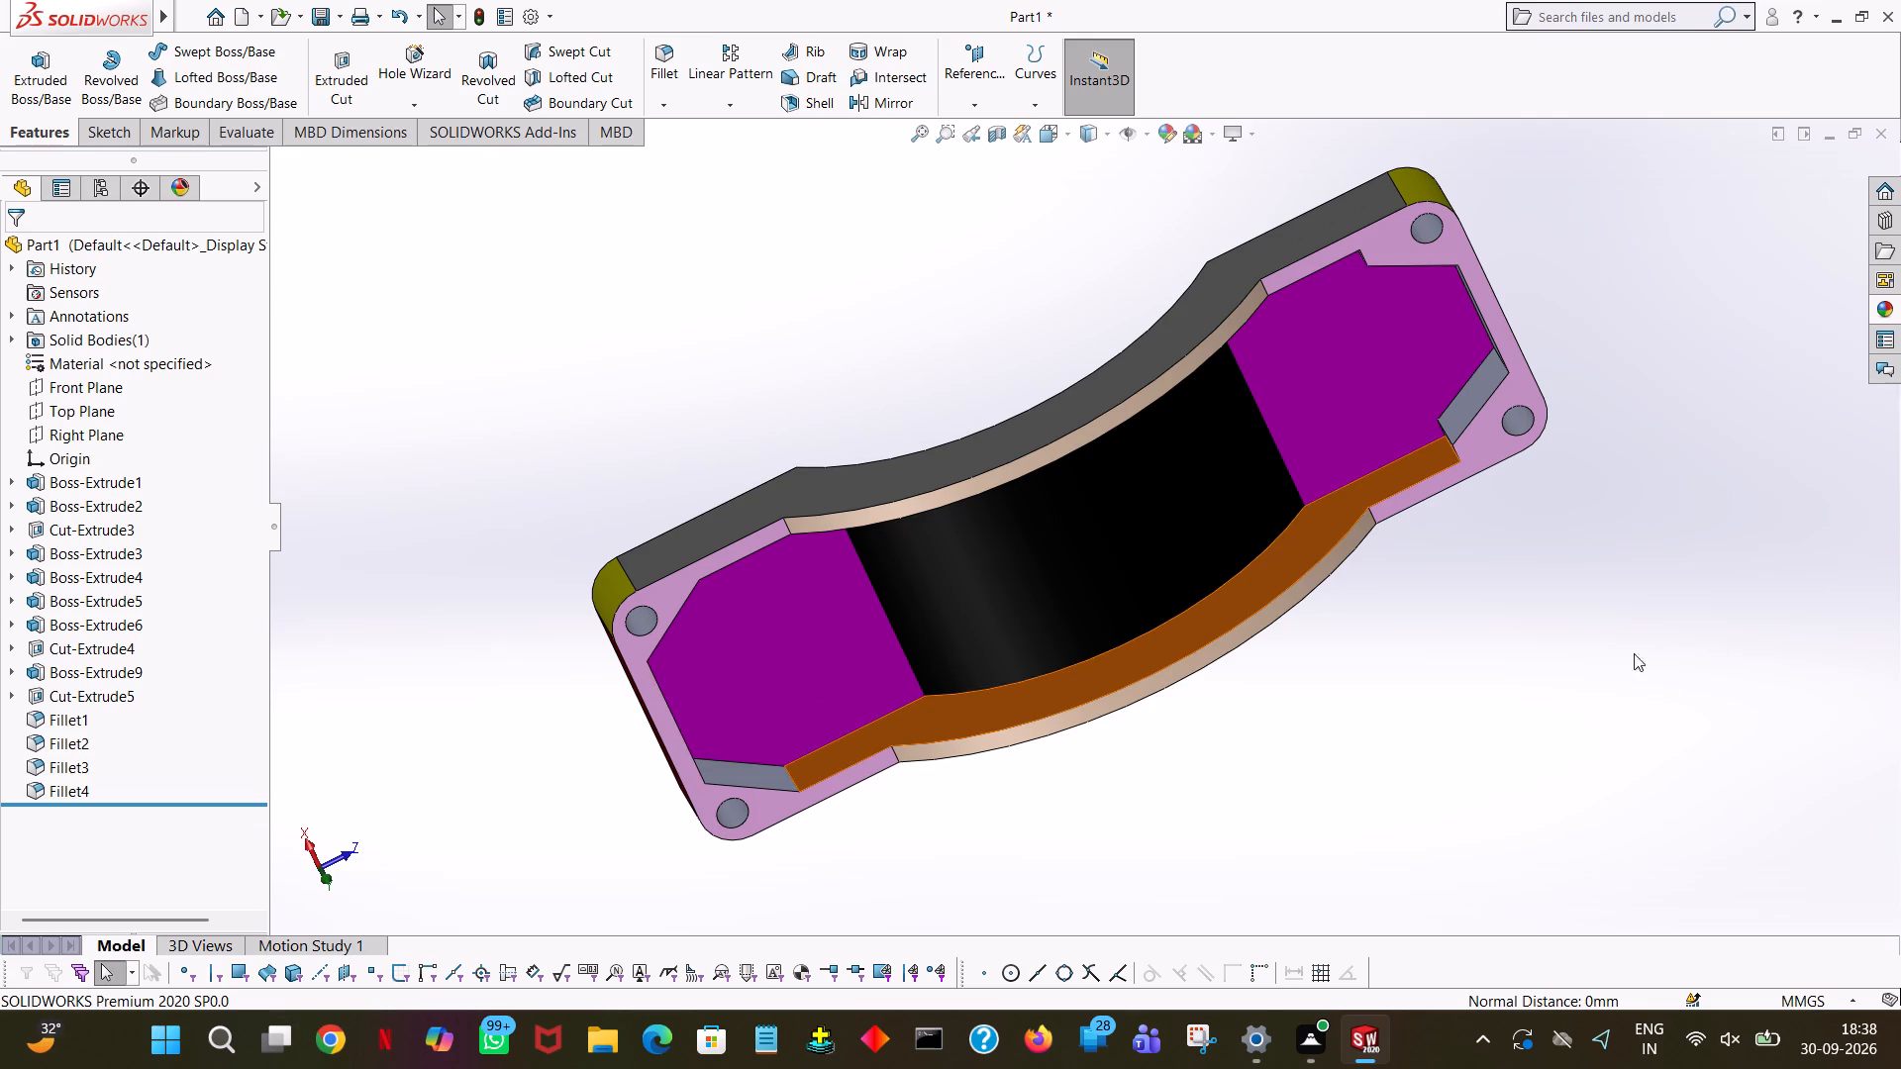
Colour one angled corner wall face inside a flange recess red from the standard swatches.
middle_click_drag(1601, 504, 1674, 413)
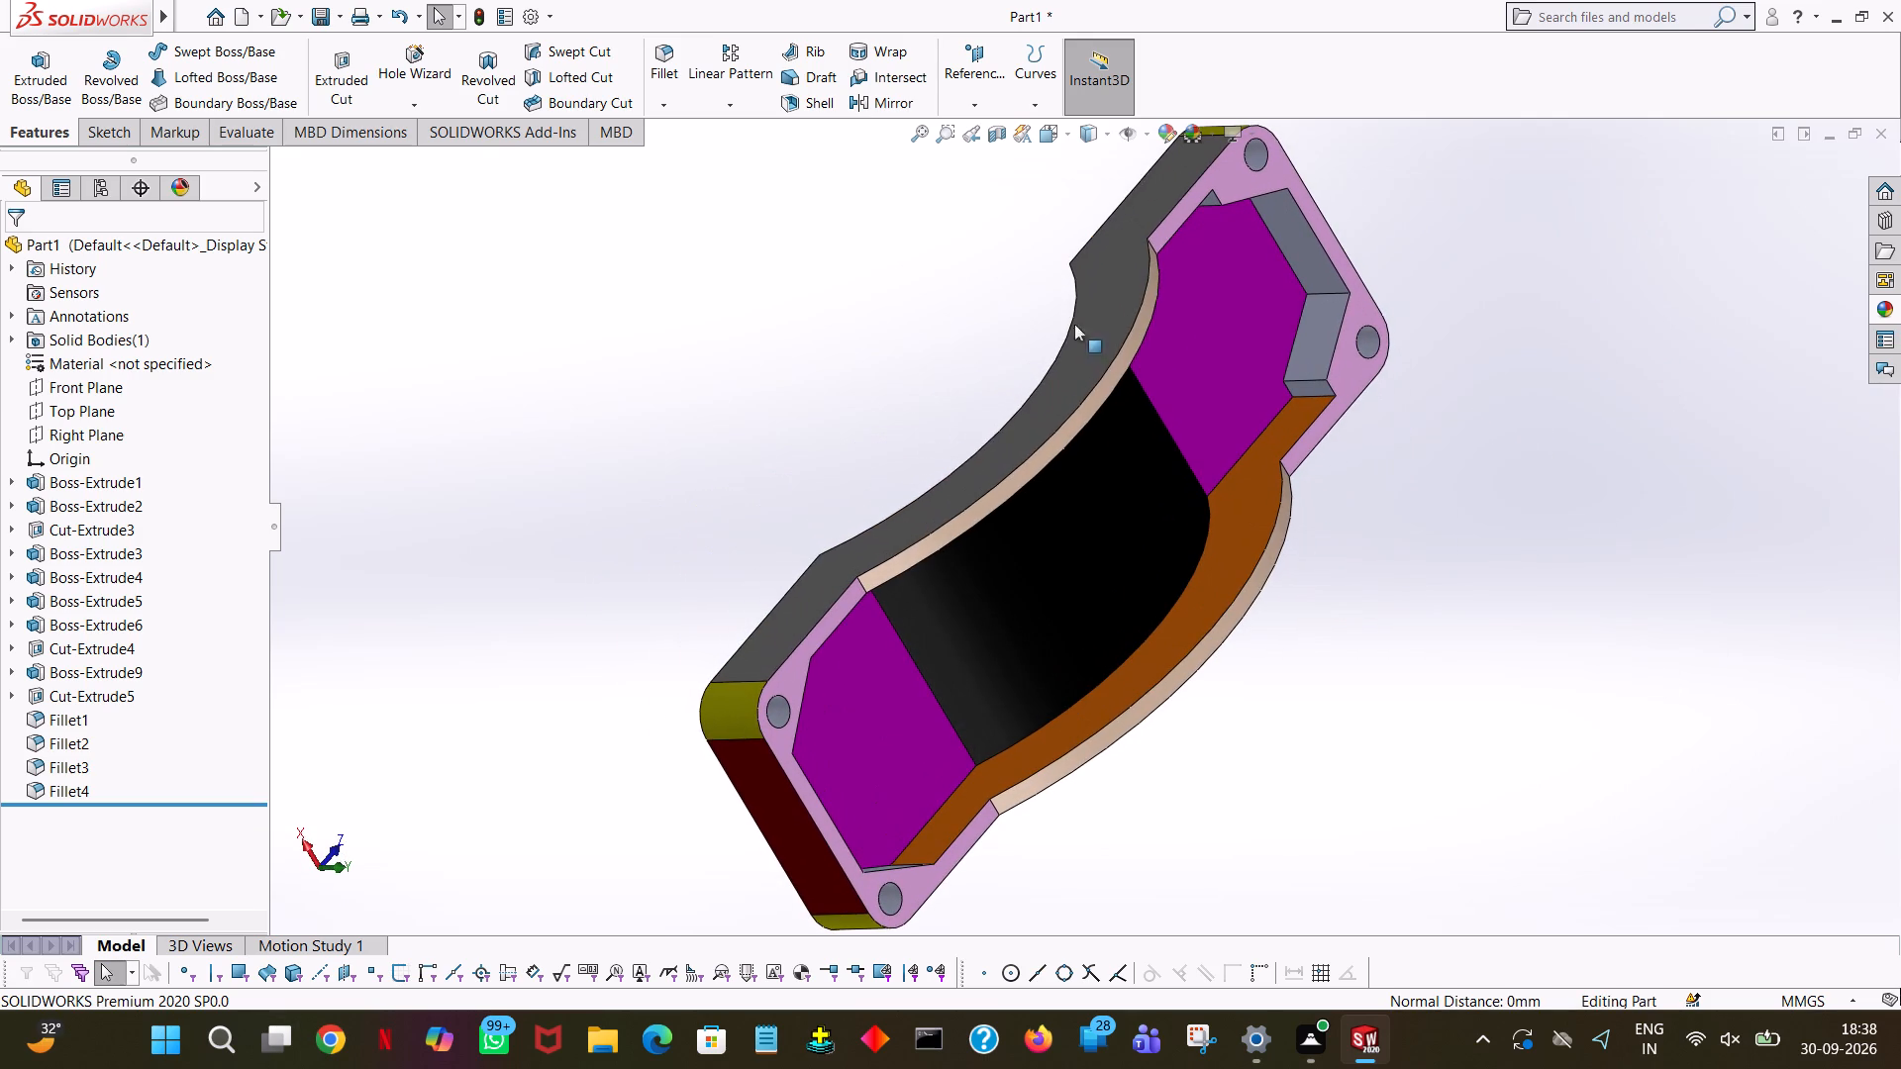
left_click(1316, 323)
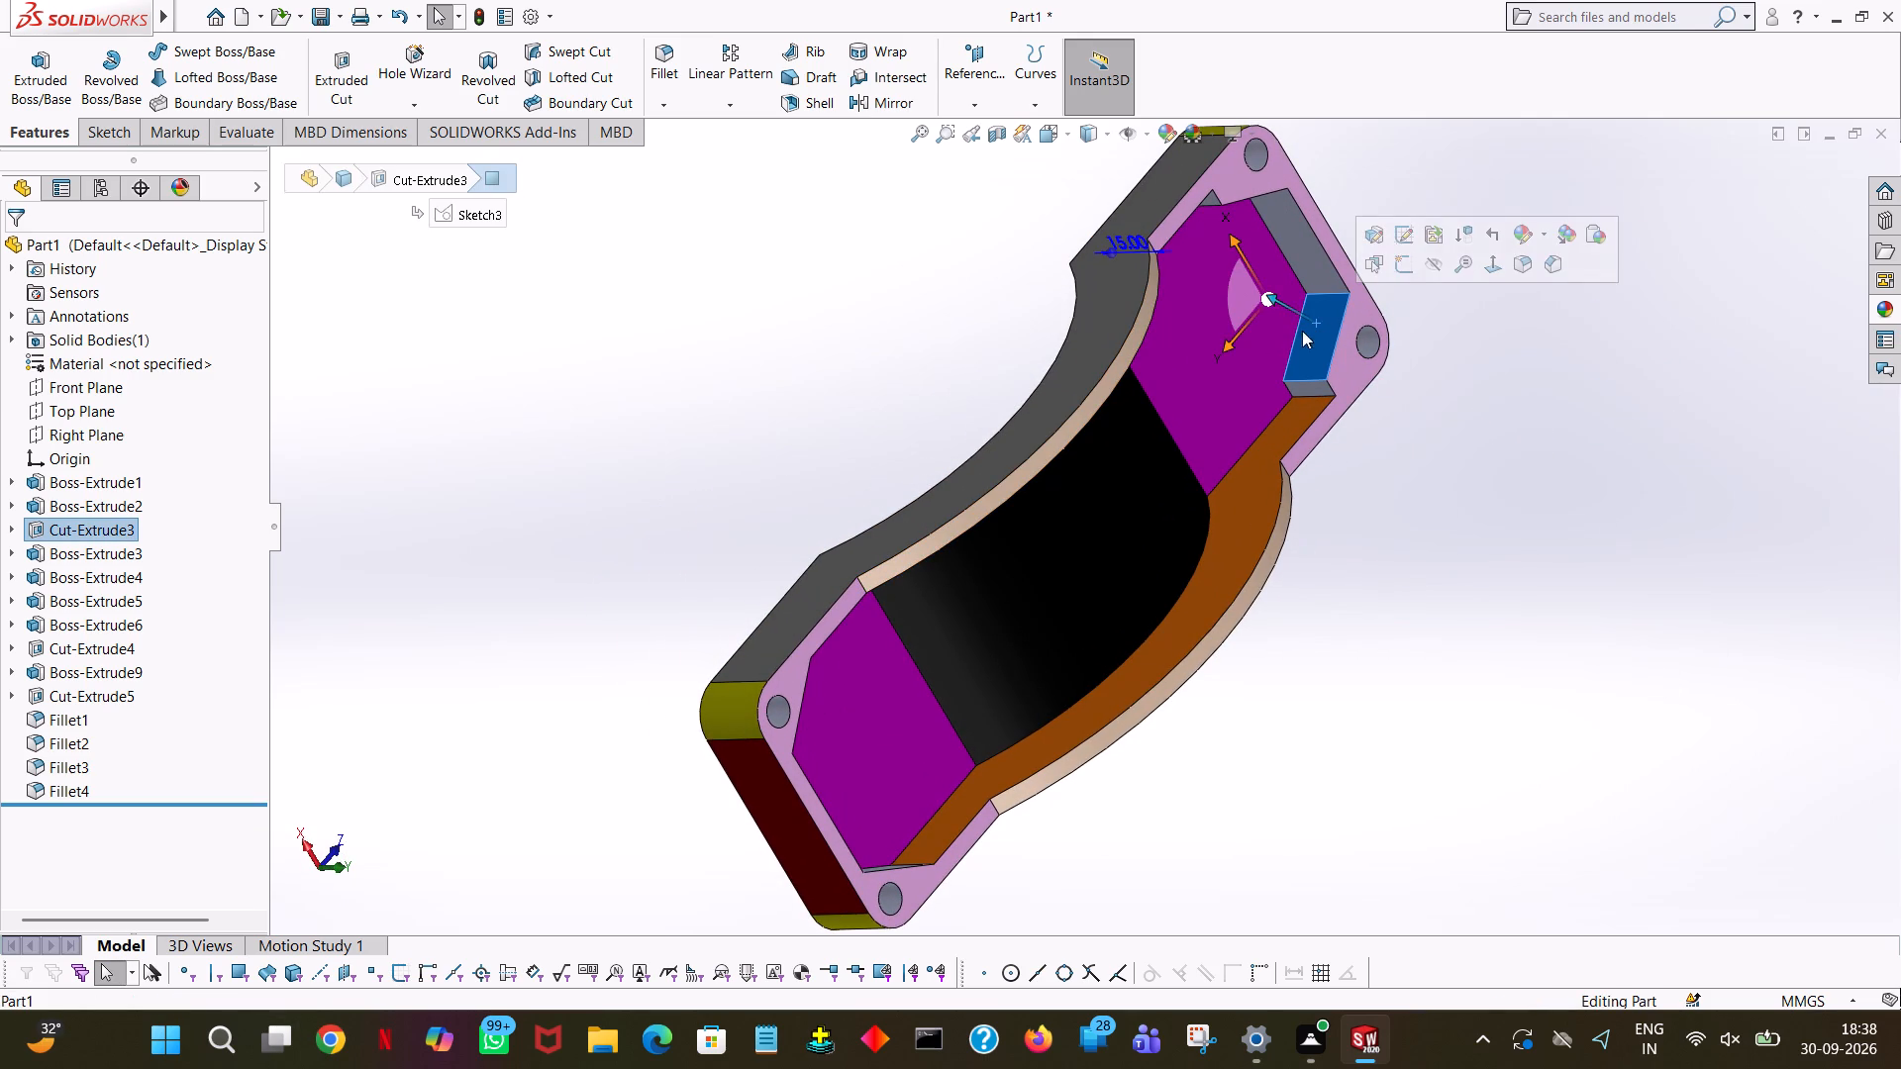
left_click(1528, 235)
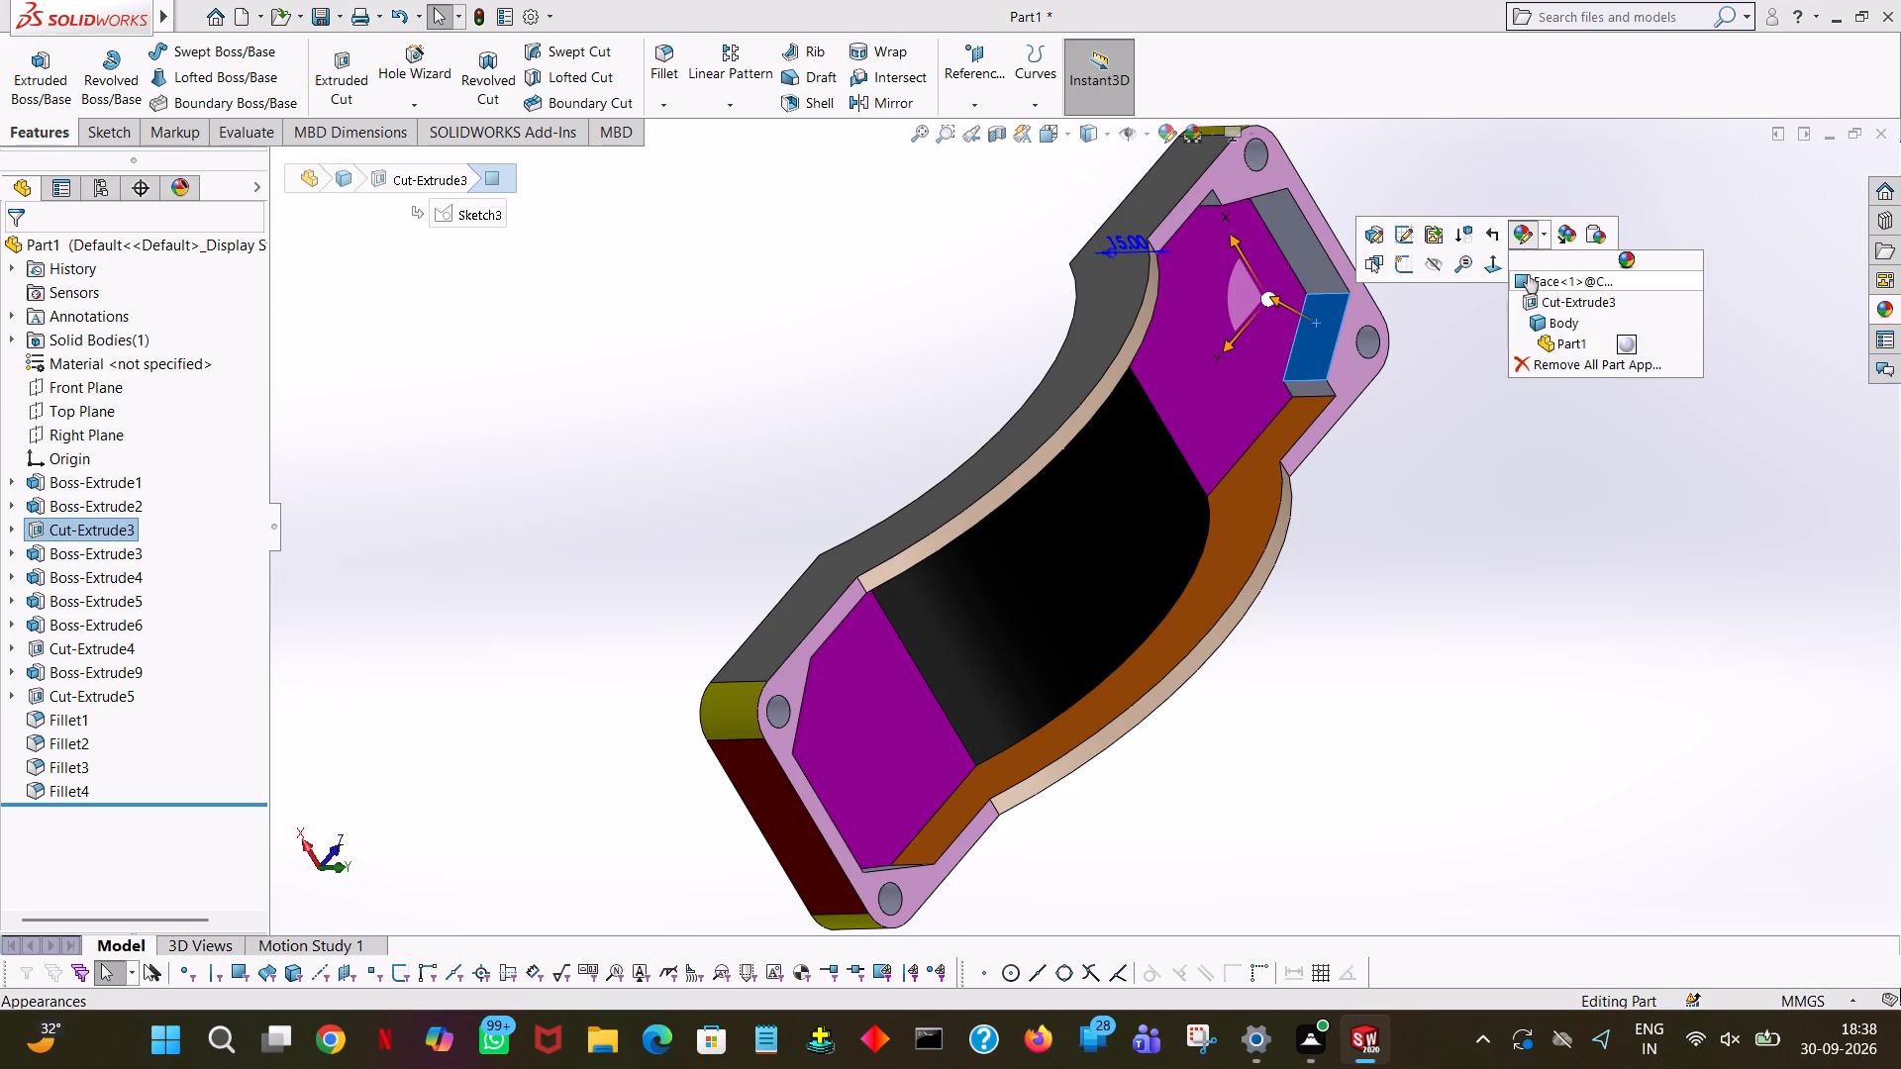
left_click(1528, 274)
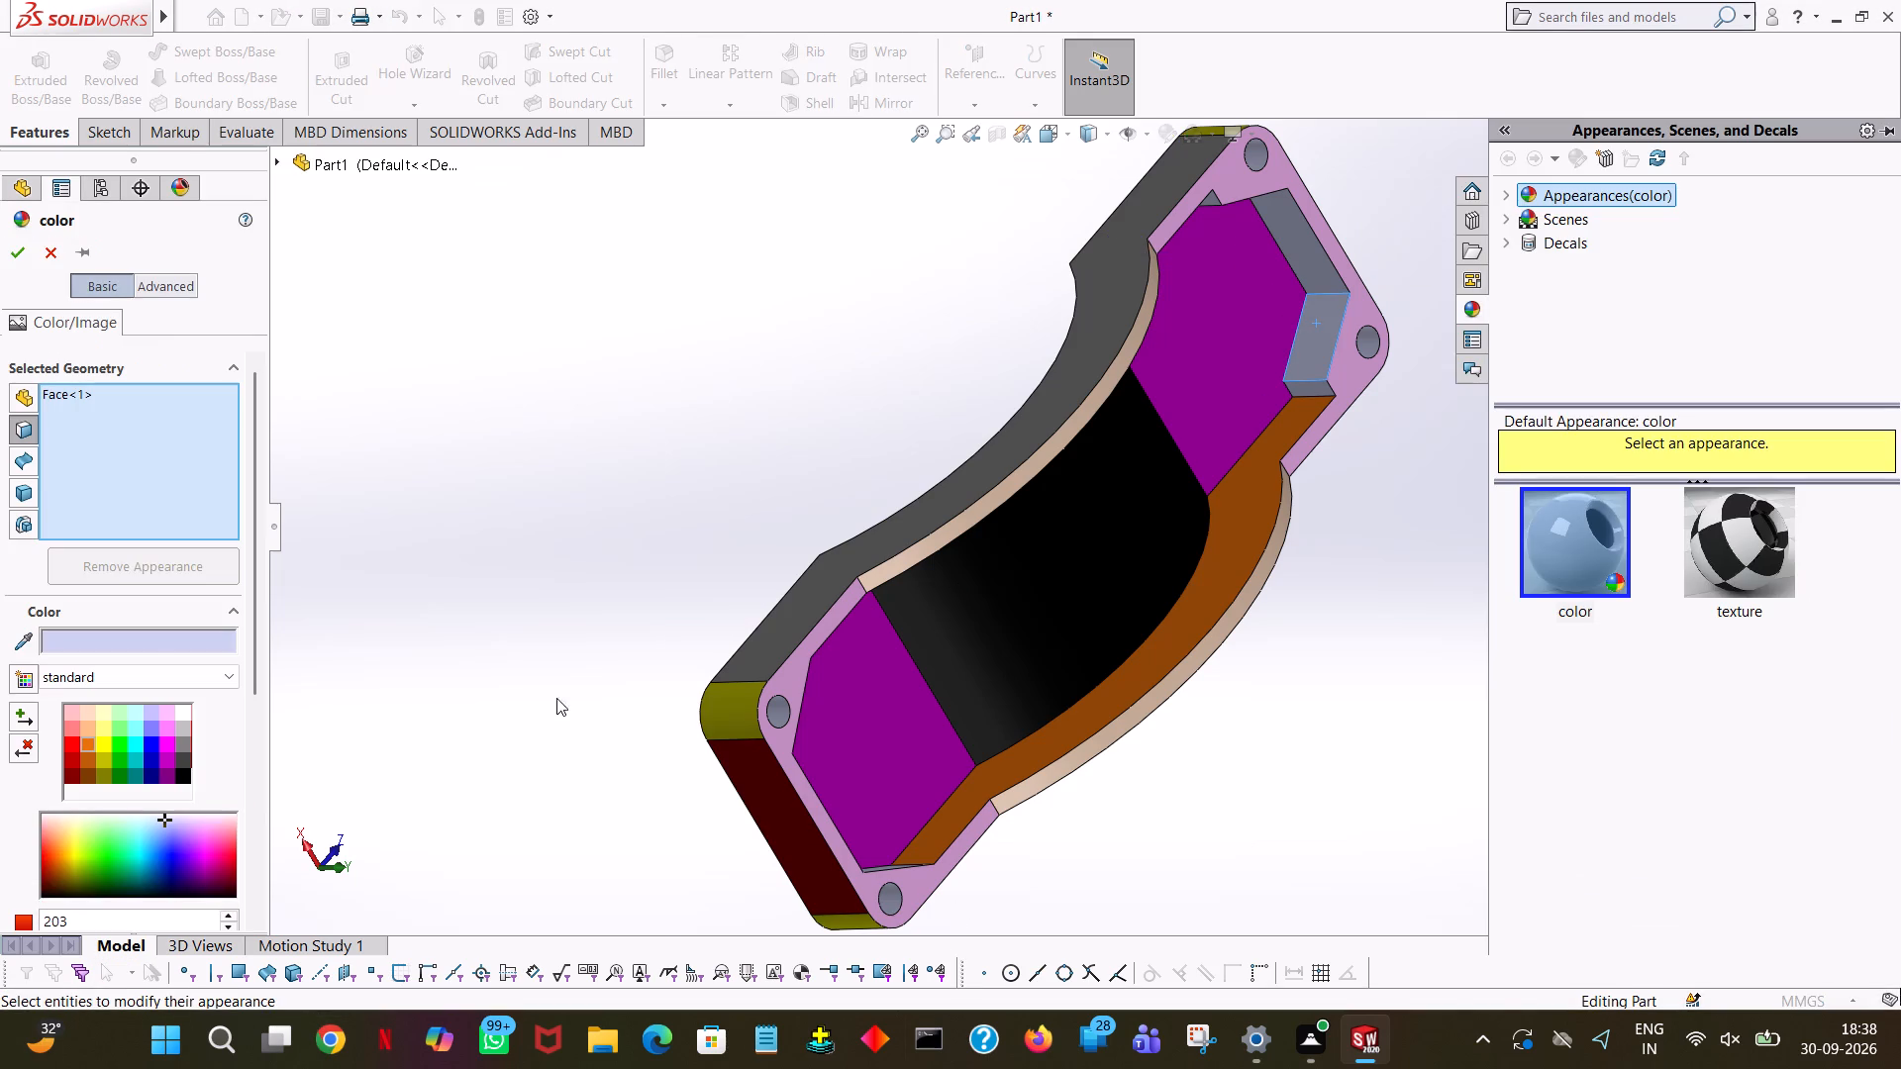
left_click(153, 747)
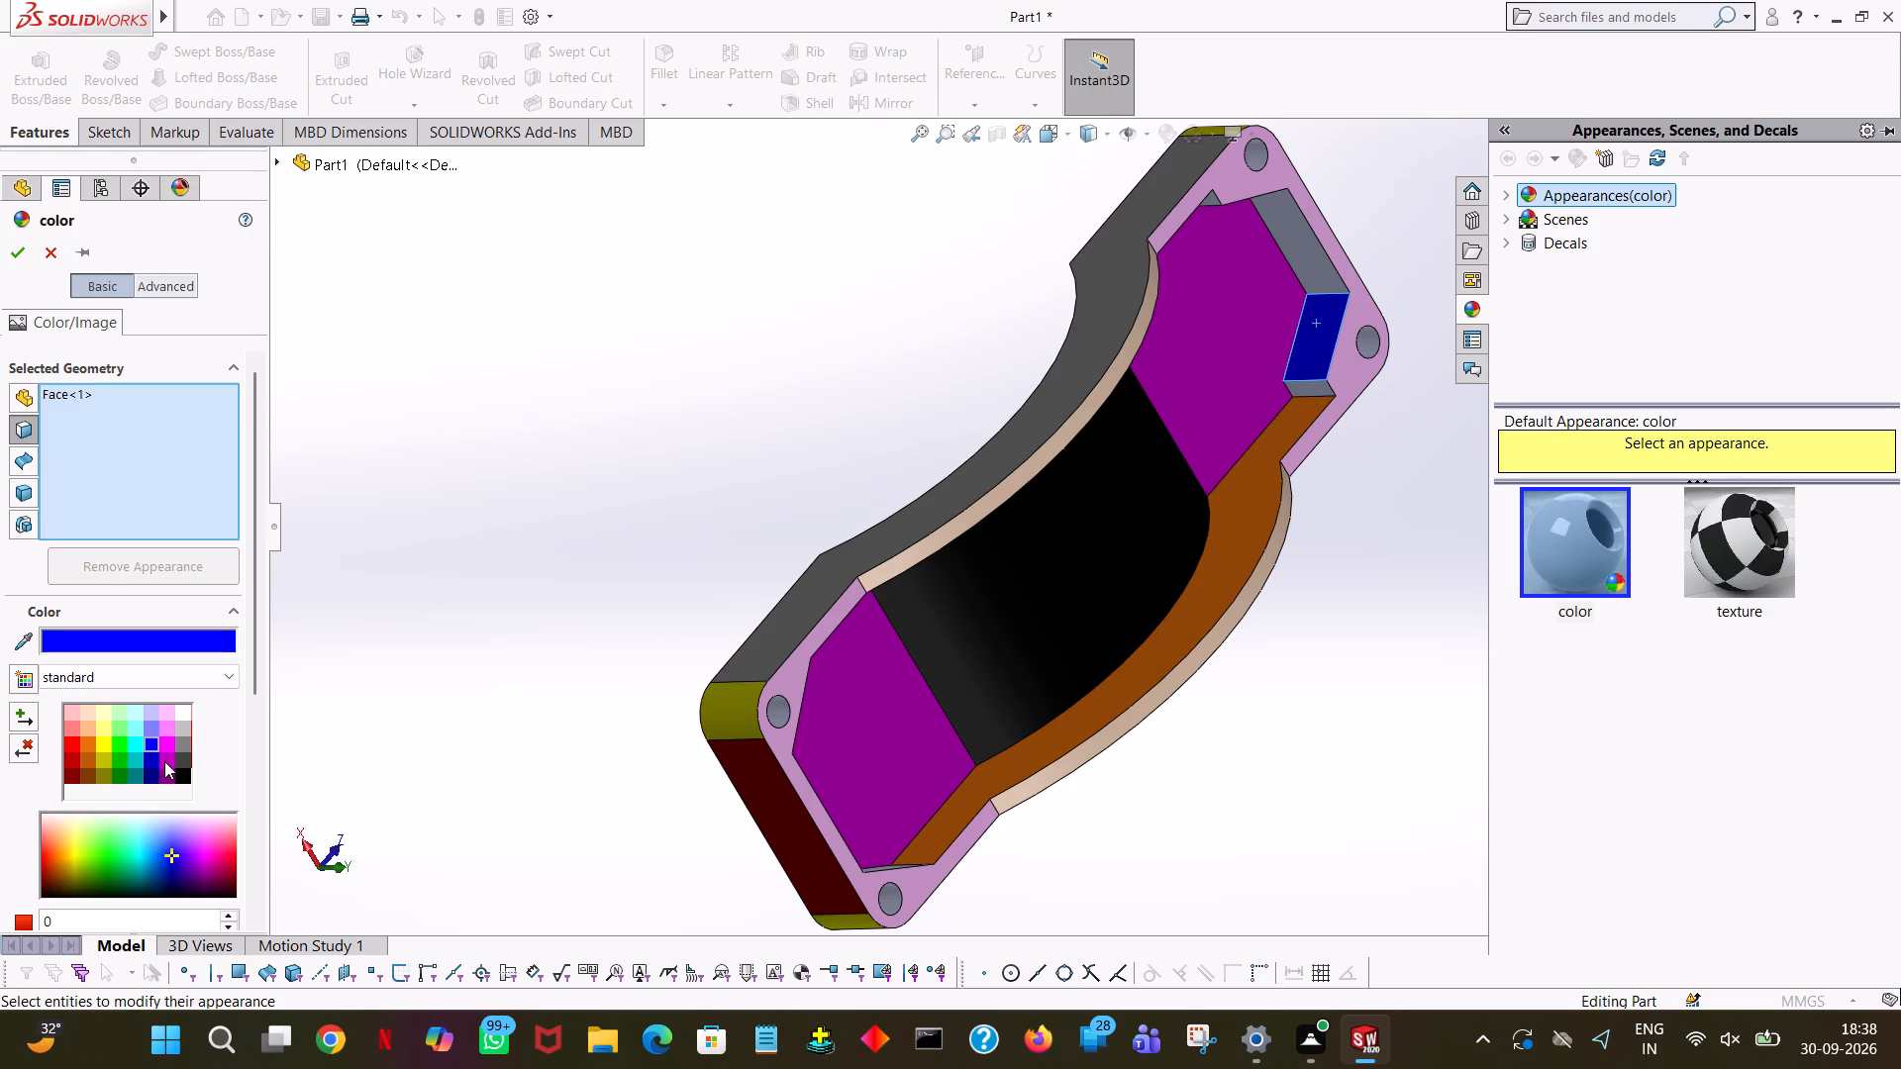
left_click(78, 746)
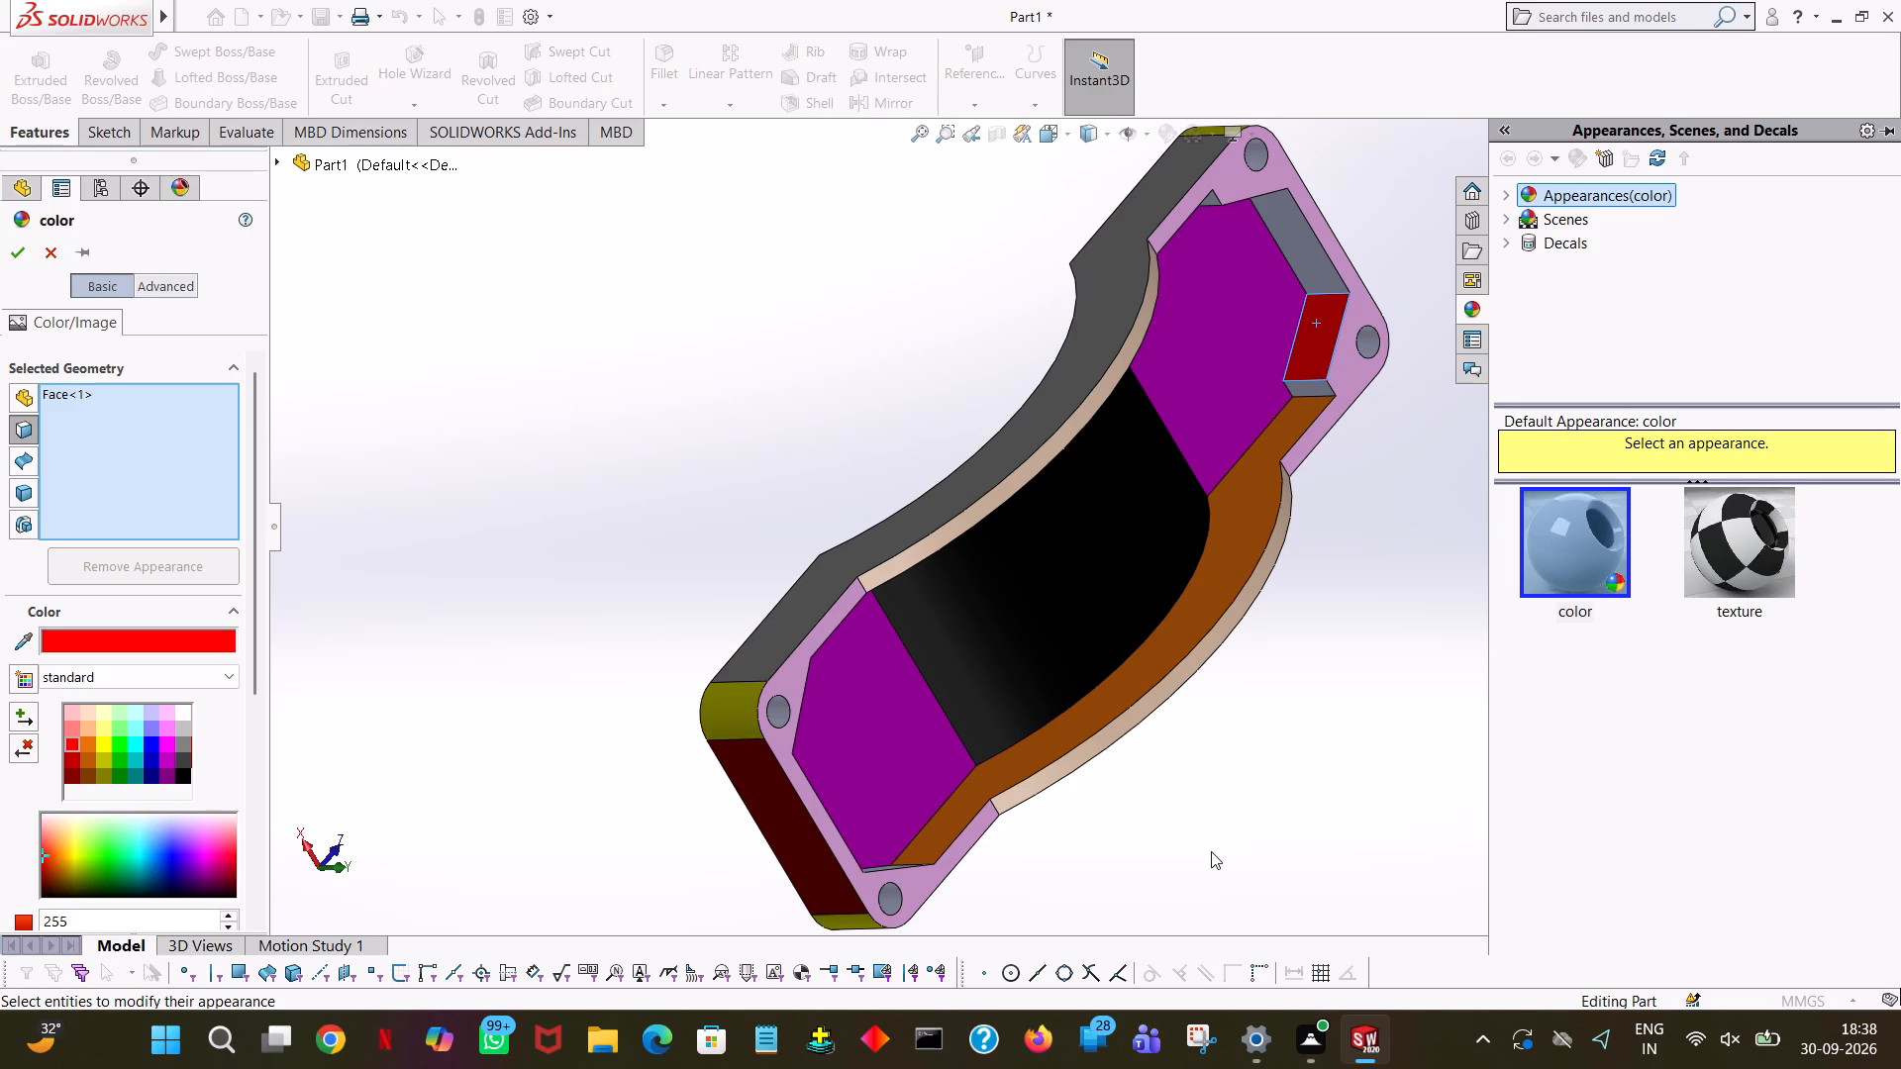
left_click(1319, 386)
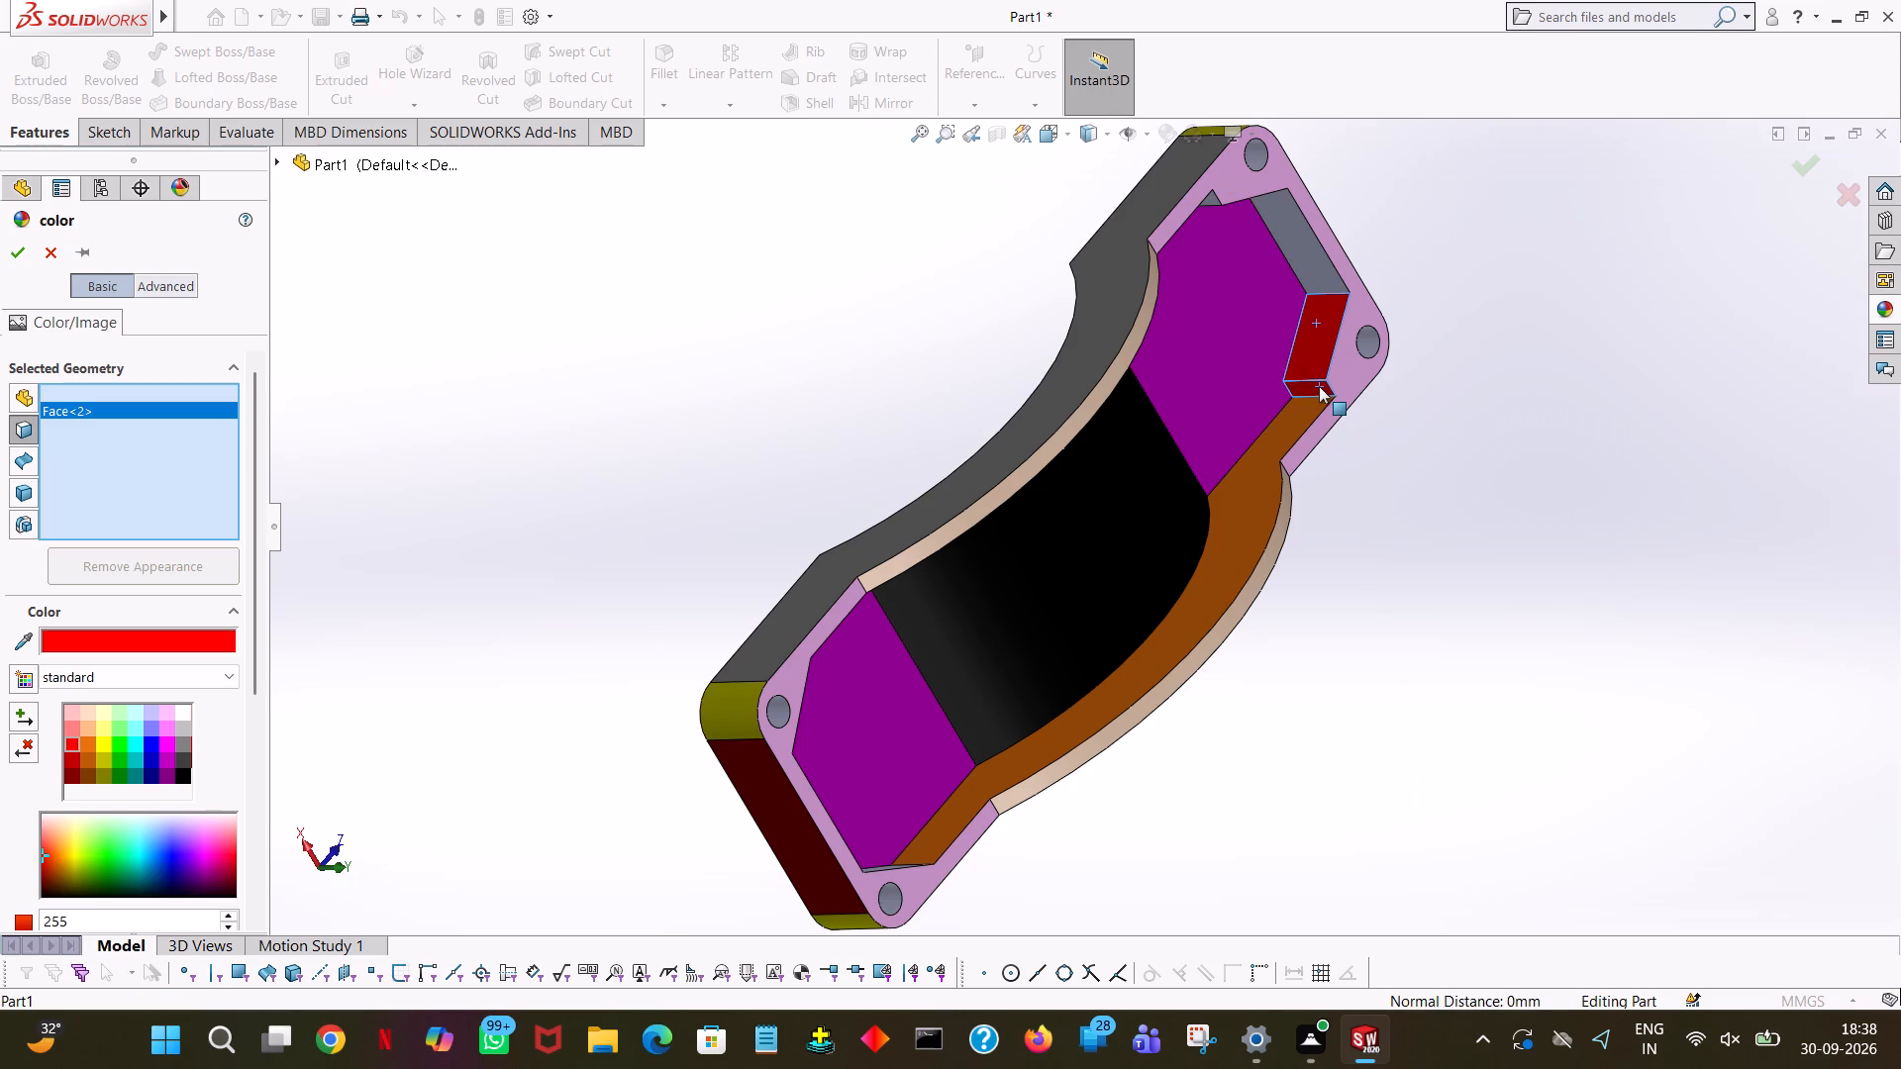
left_click(1319, 386)
Add the other three angled corner wall faces of both flange recesses to the red colour and apply the appearance.
middle_click_drag(1424, 421, 1386, 241)
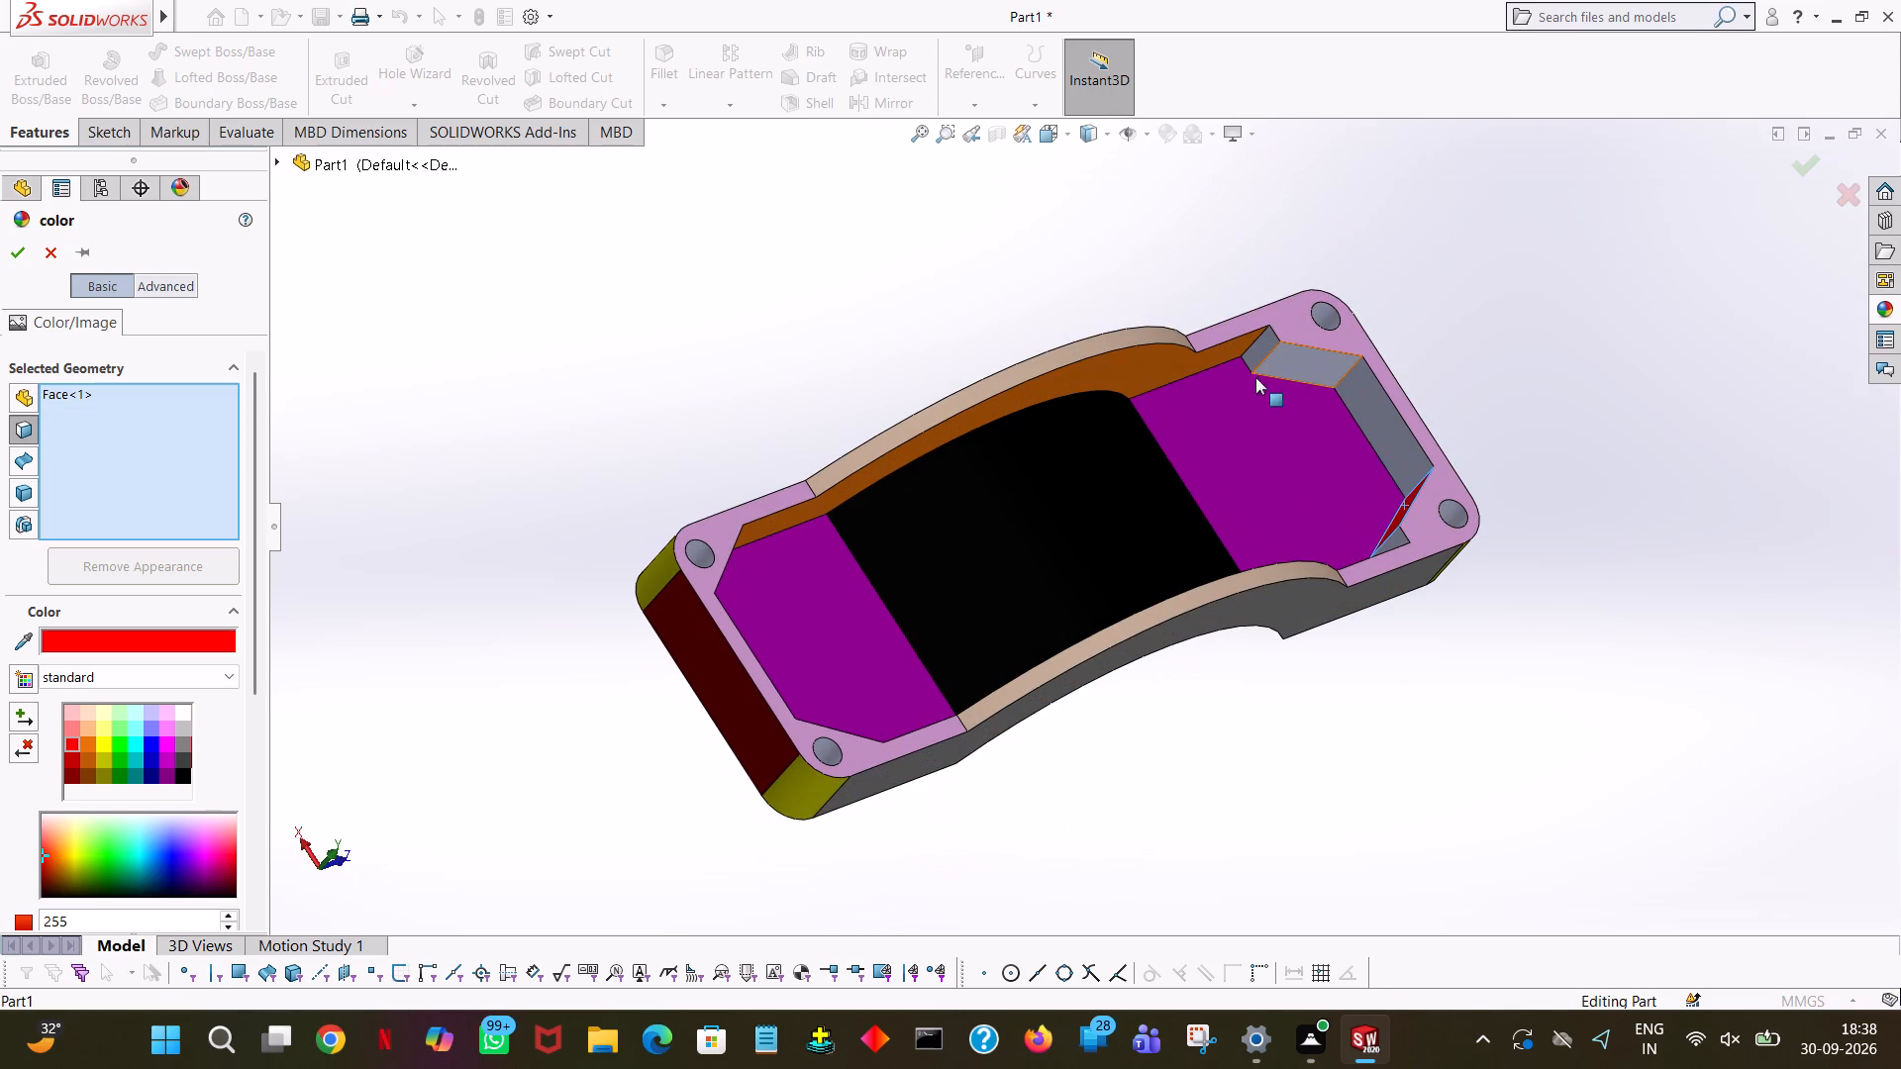
left_click(1311, 352)
middle_click_drag(1389, 478, 1272, 533)
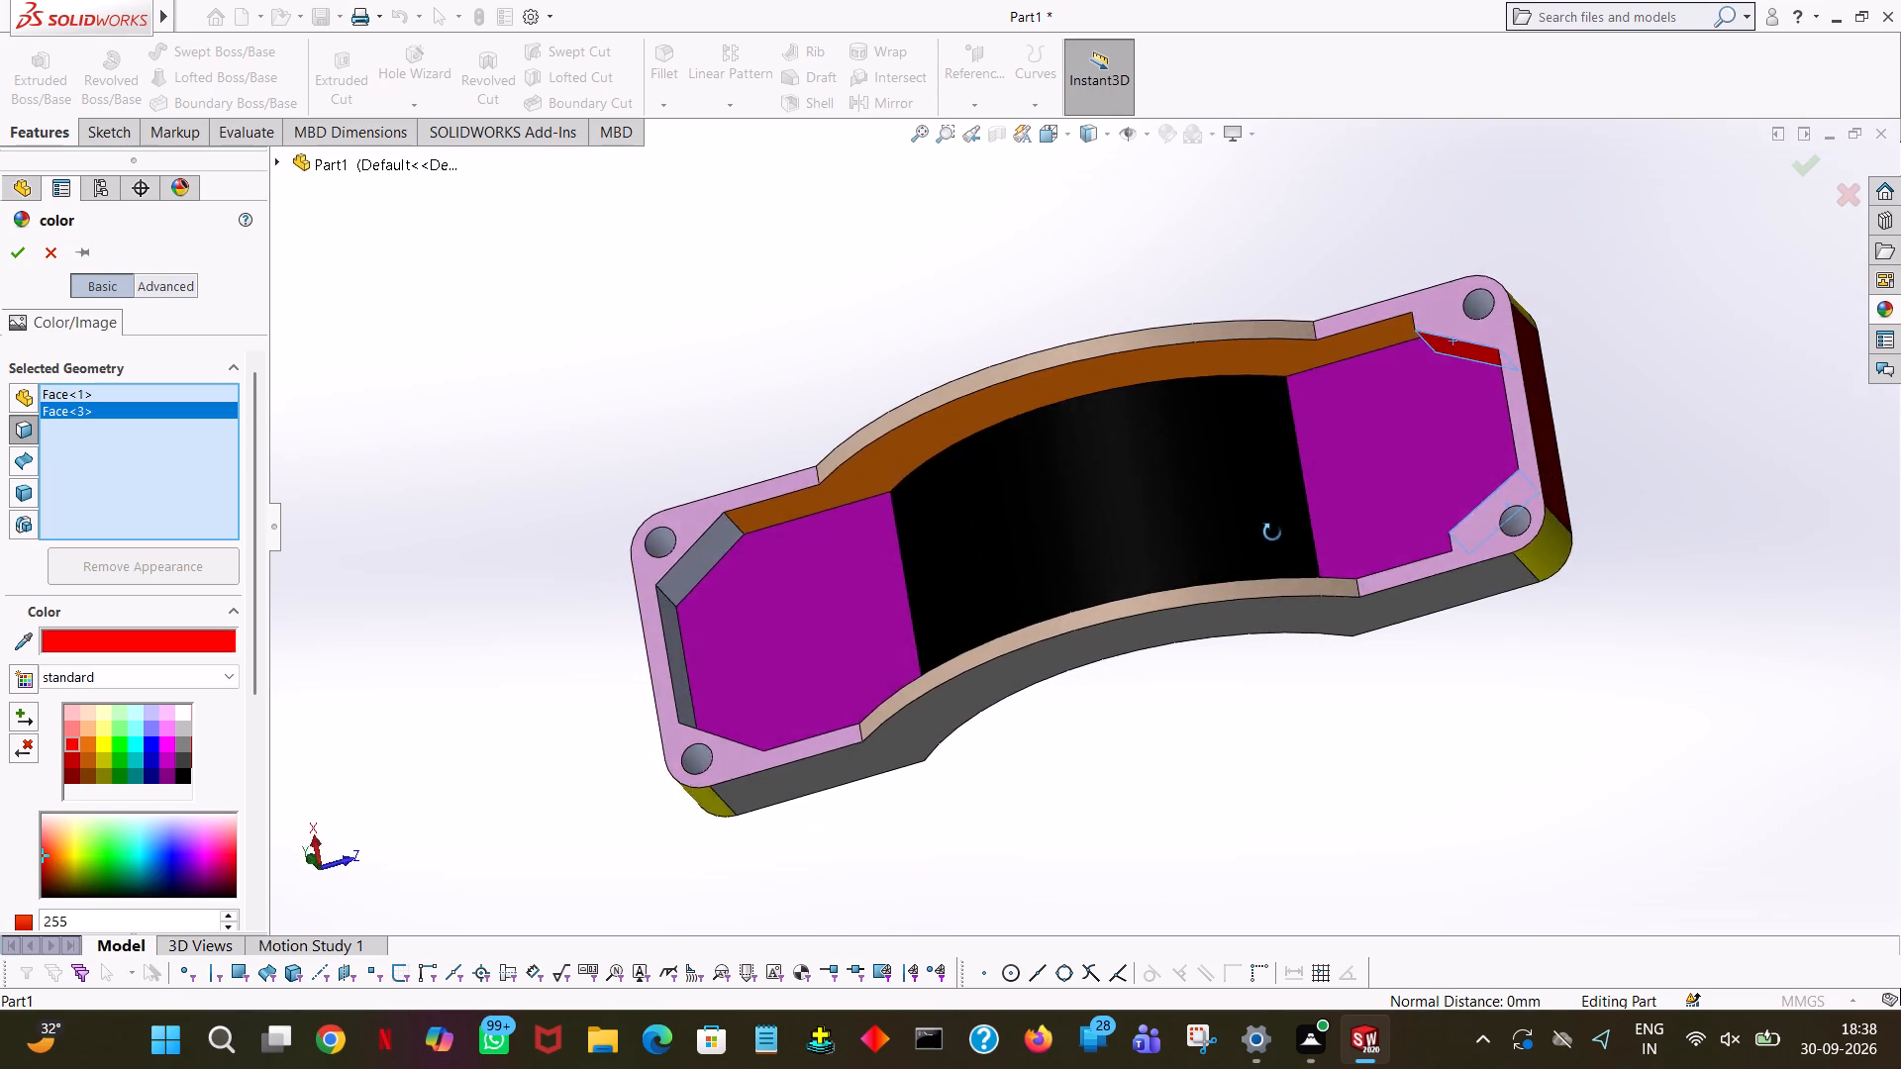
middle_click_drag(1272, 533, 1296, 792)
left_click(684, 626)
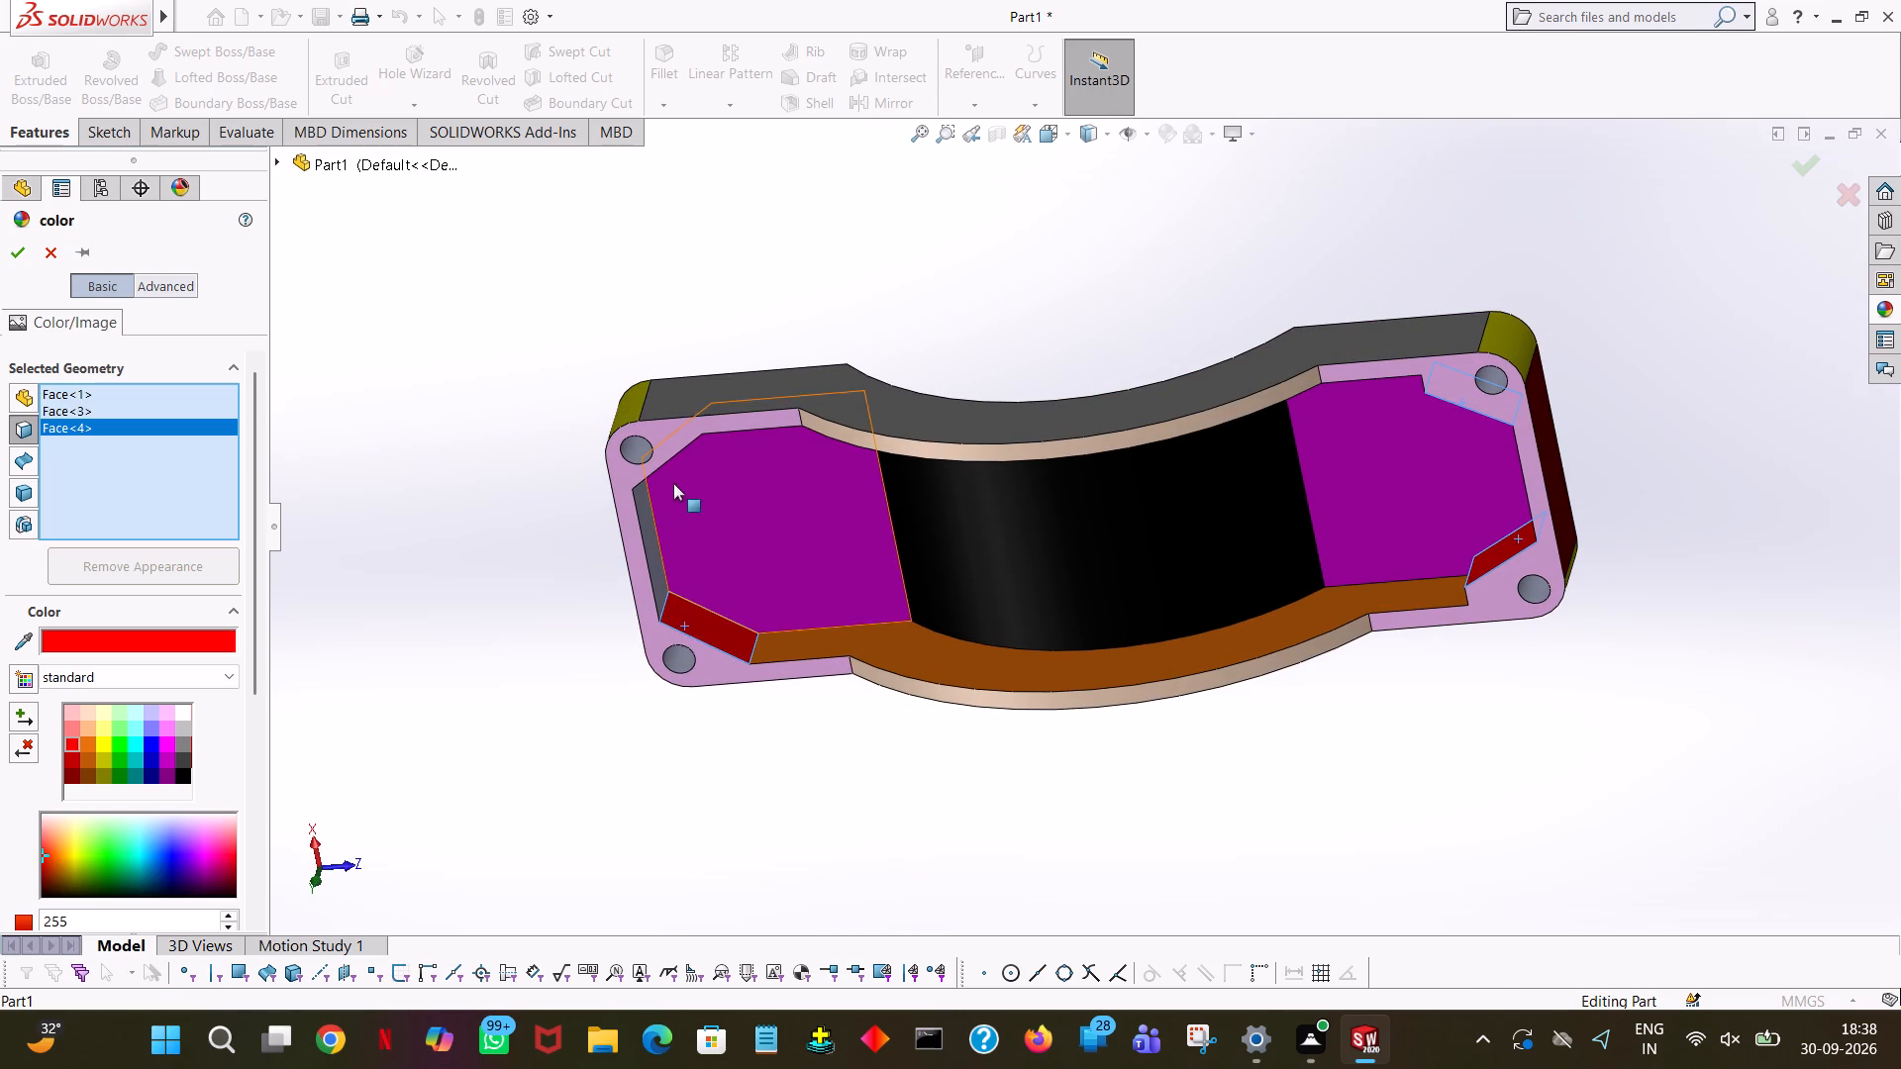
middle_click_drag(744, 592, 817, 238)
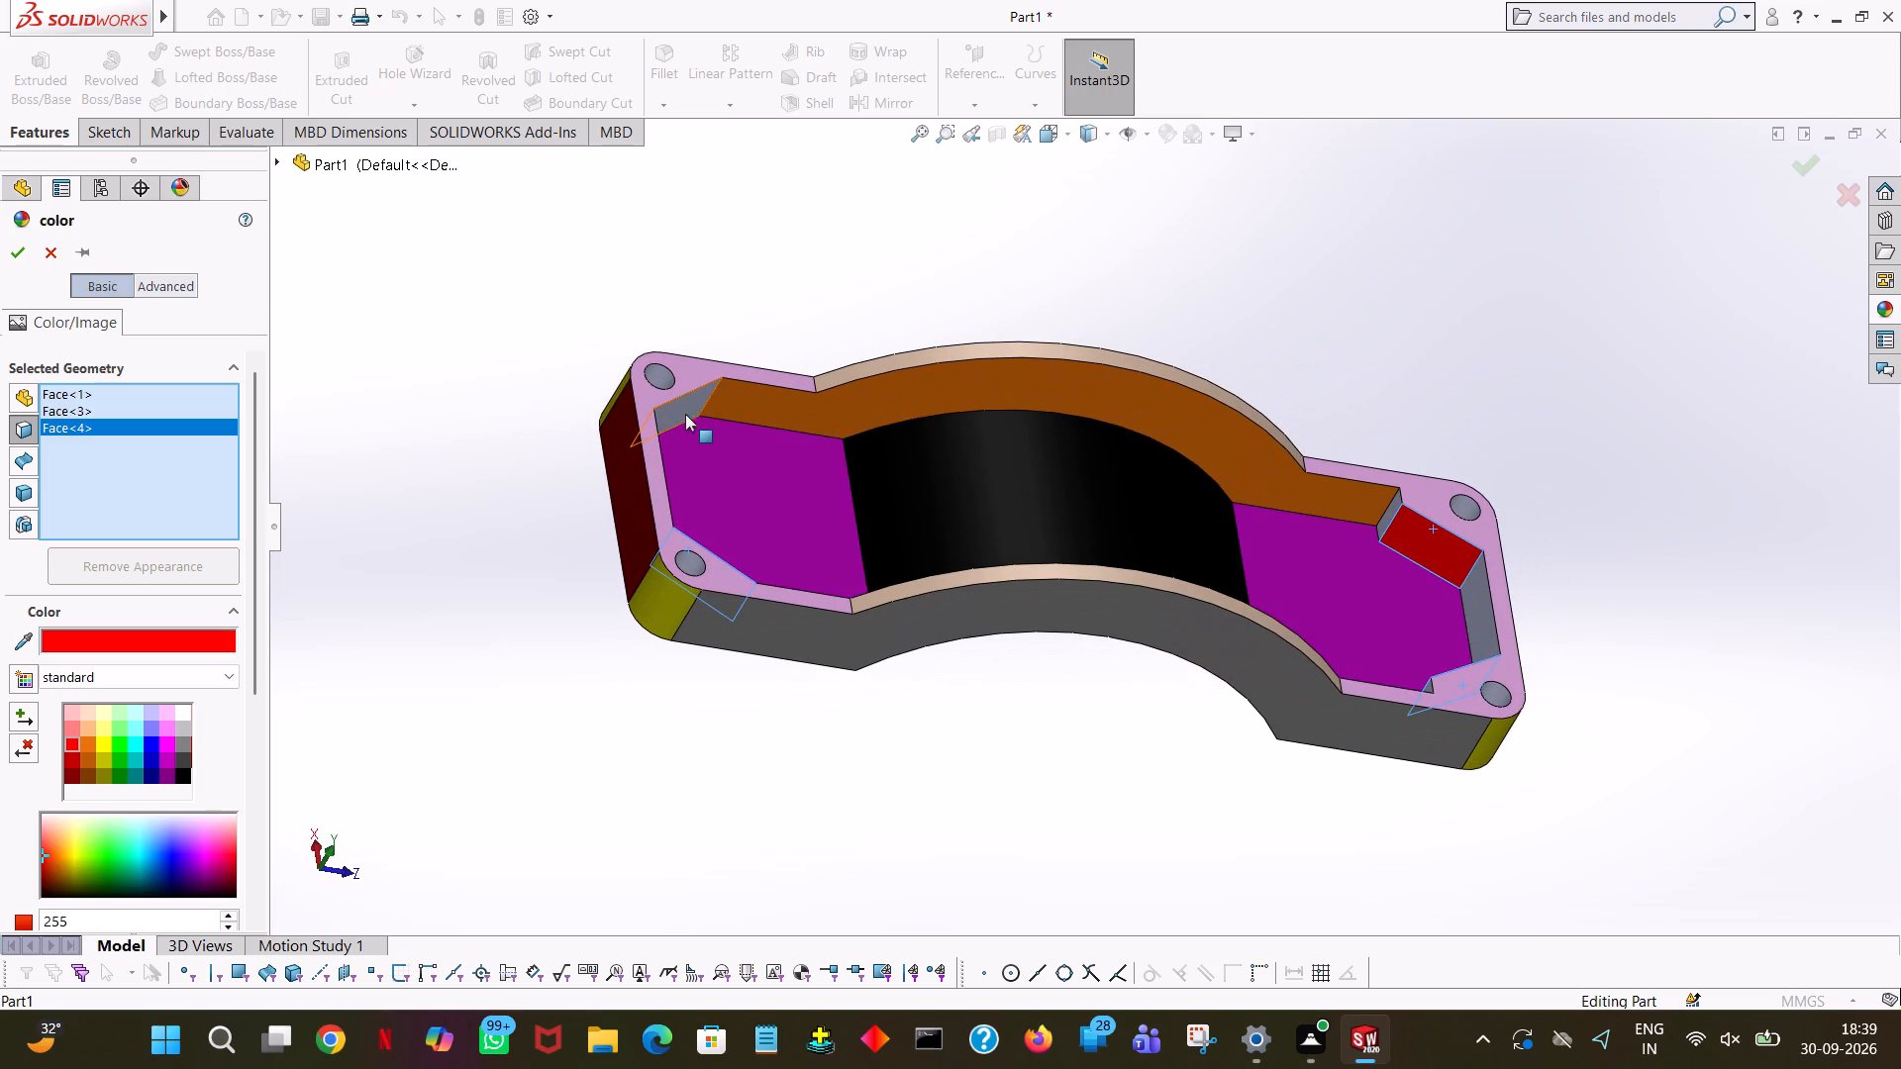
left_click(683, 417)
middle_click_drag(1649, 707, 1605, 765)
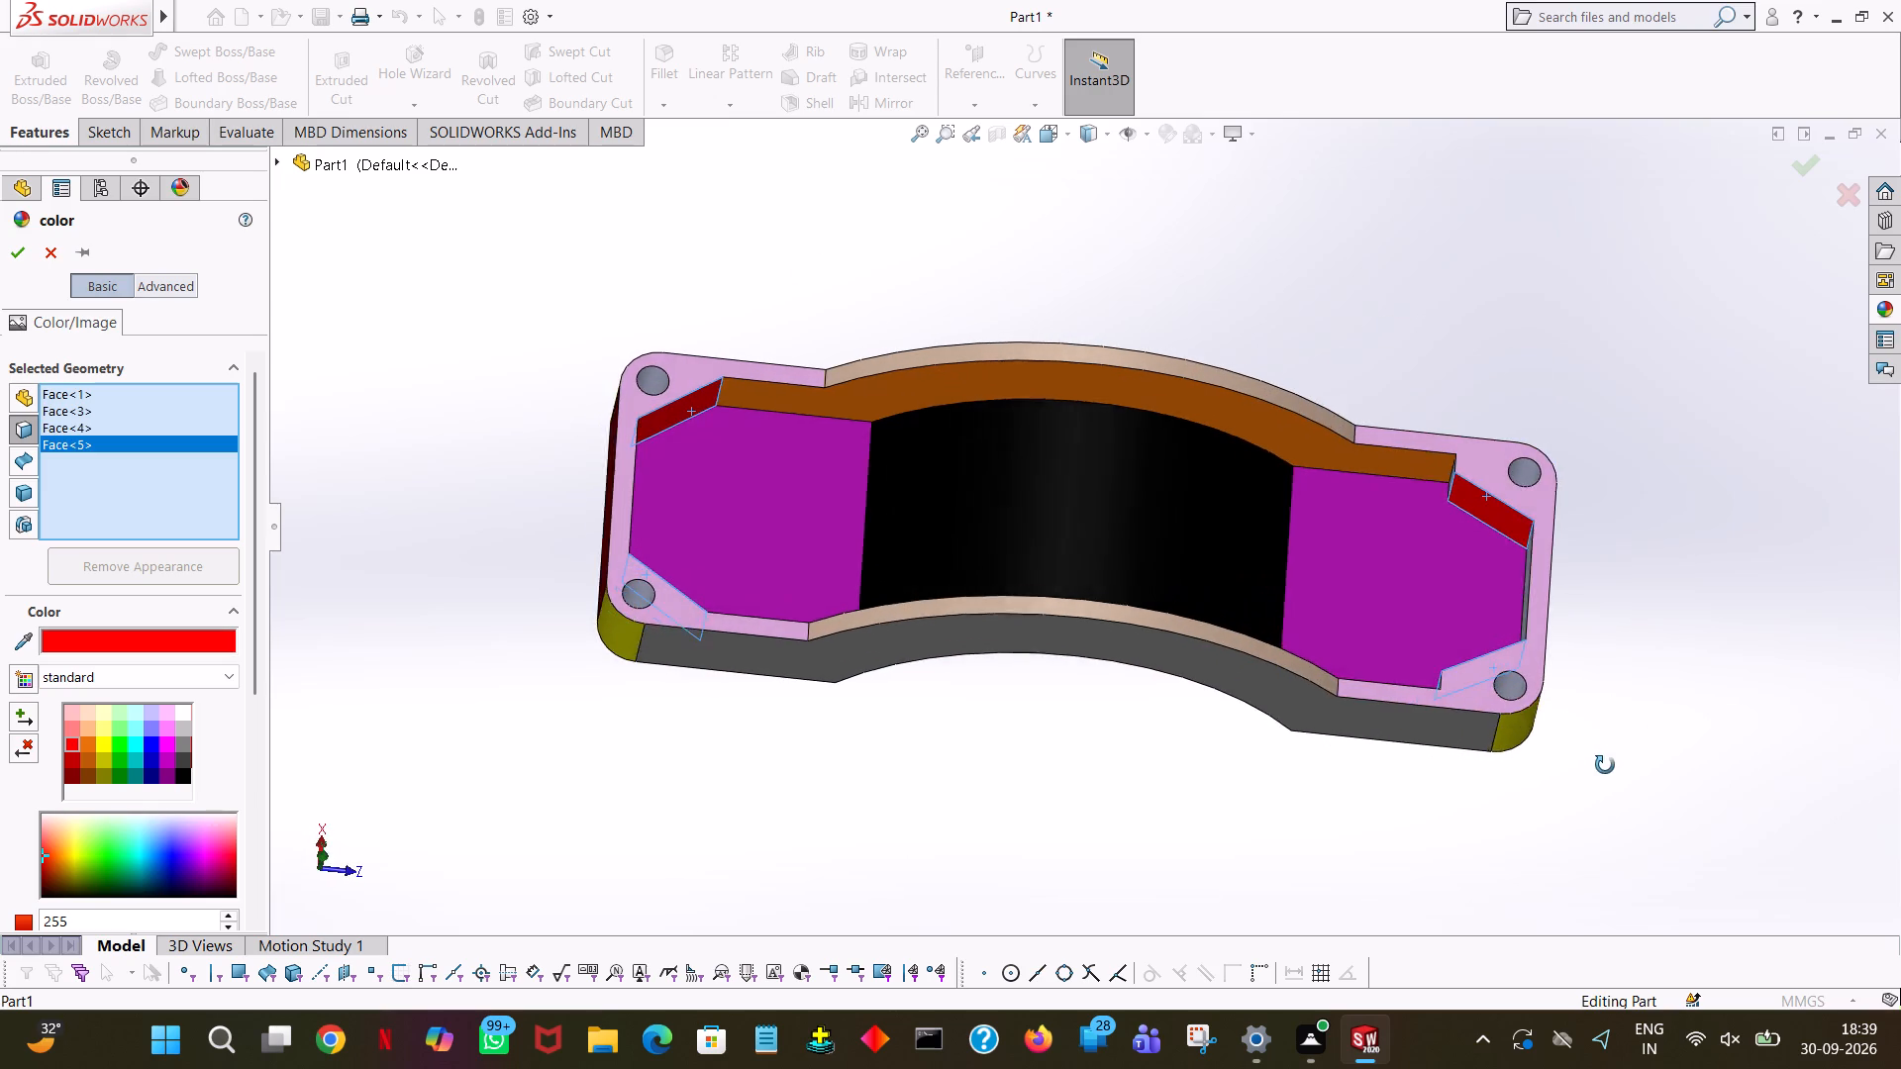
middle_click_drag(1605, 765, 1600, 833)
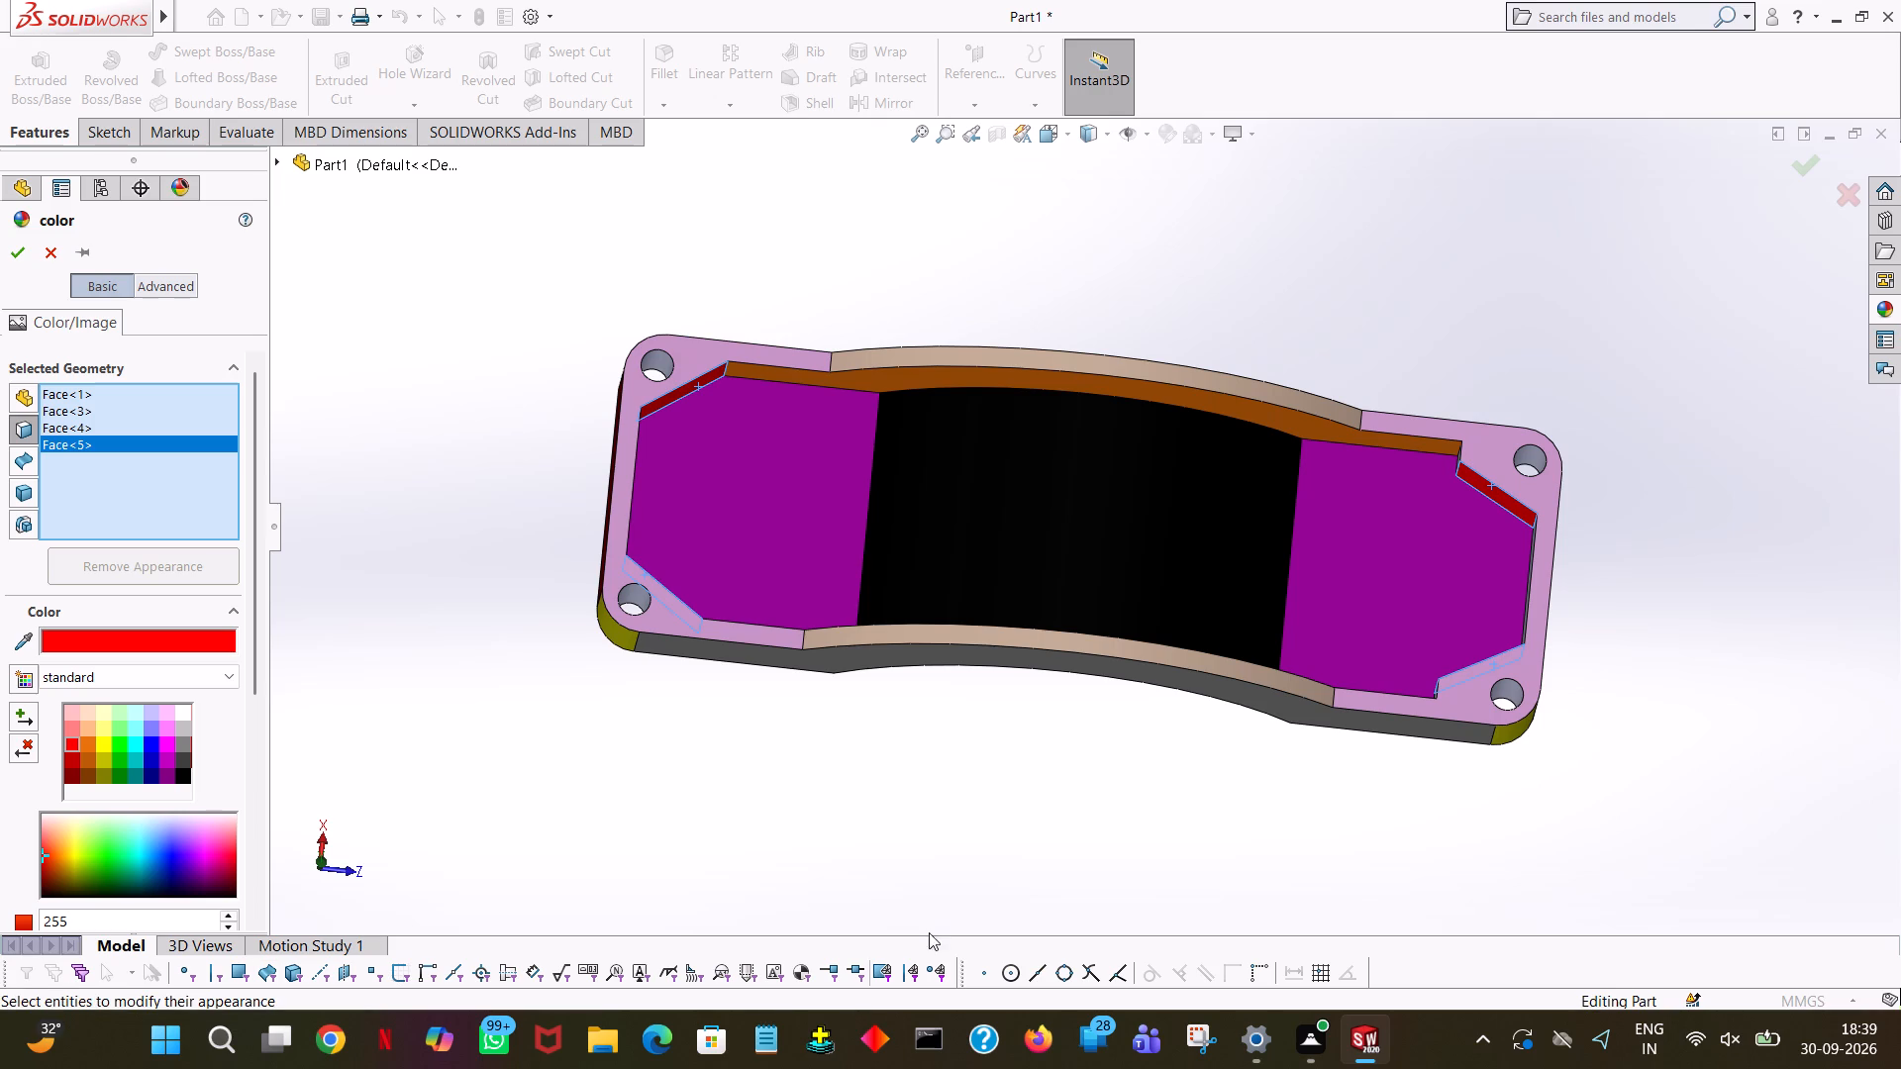
middle_click_drag(1753, 383, 1690, 416)
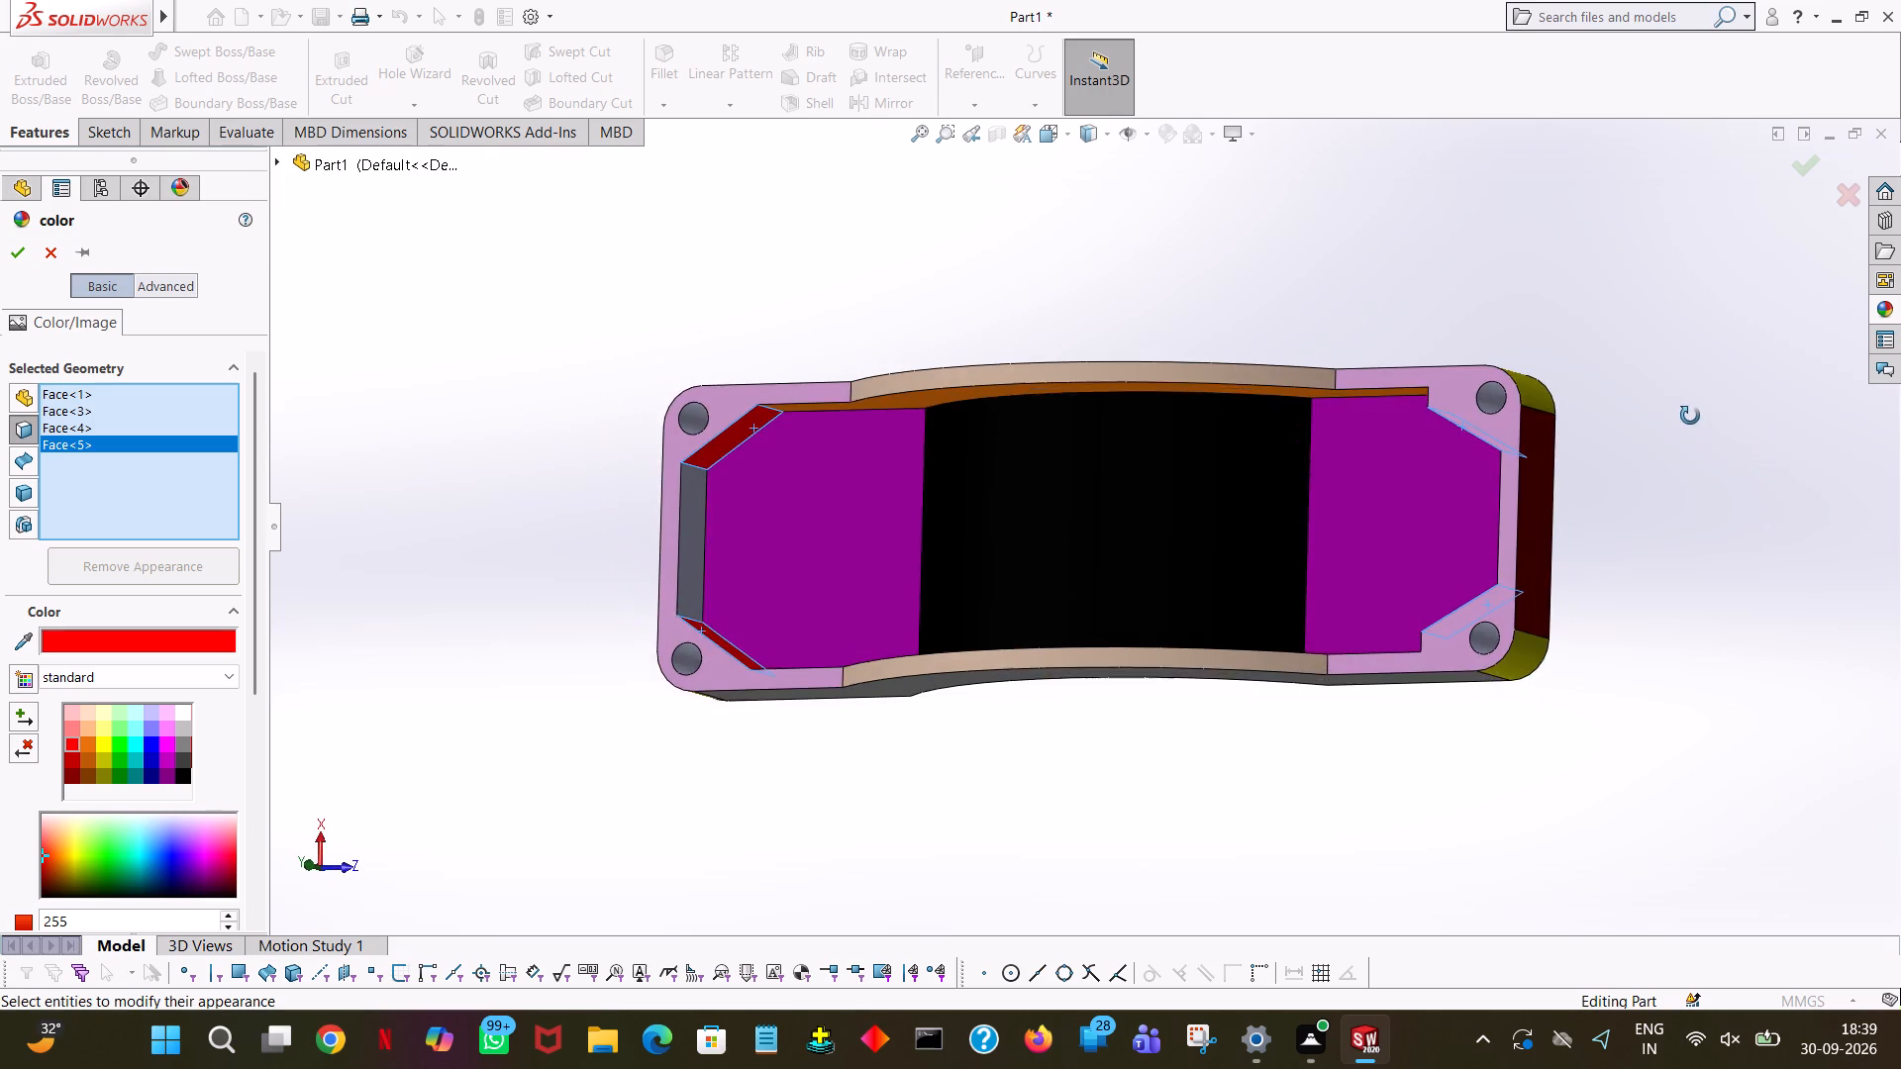
middle_click_drag(1690, 416, 1734, 413)
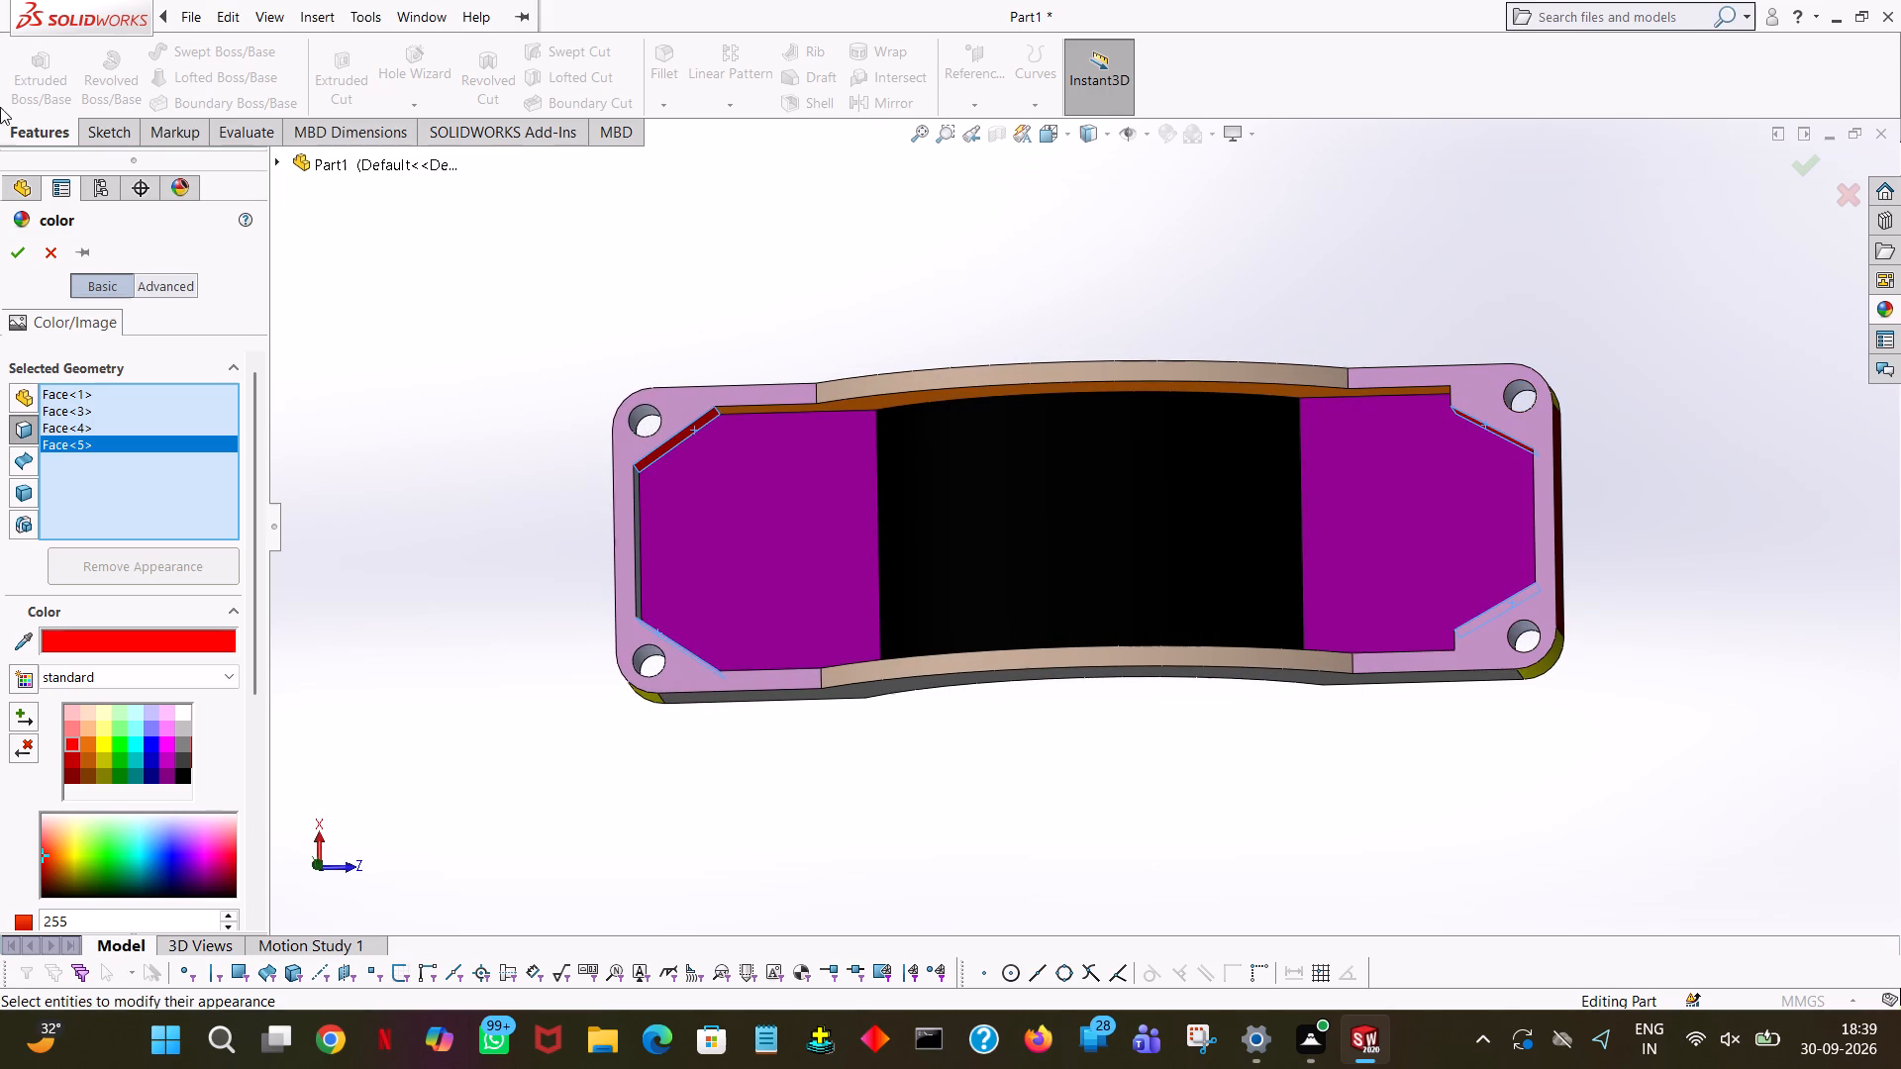
left_click(17, 235)
left_click(28, 259)
left_click(896, 316)
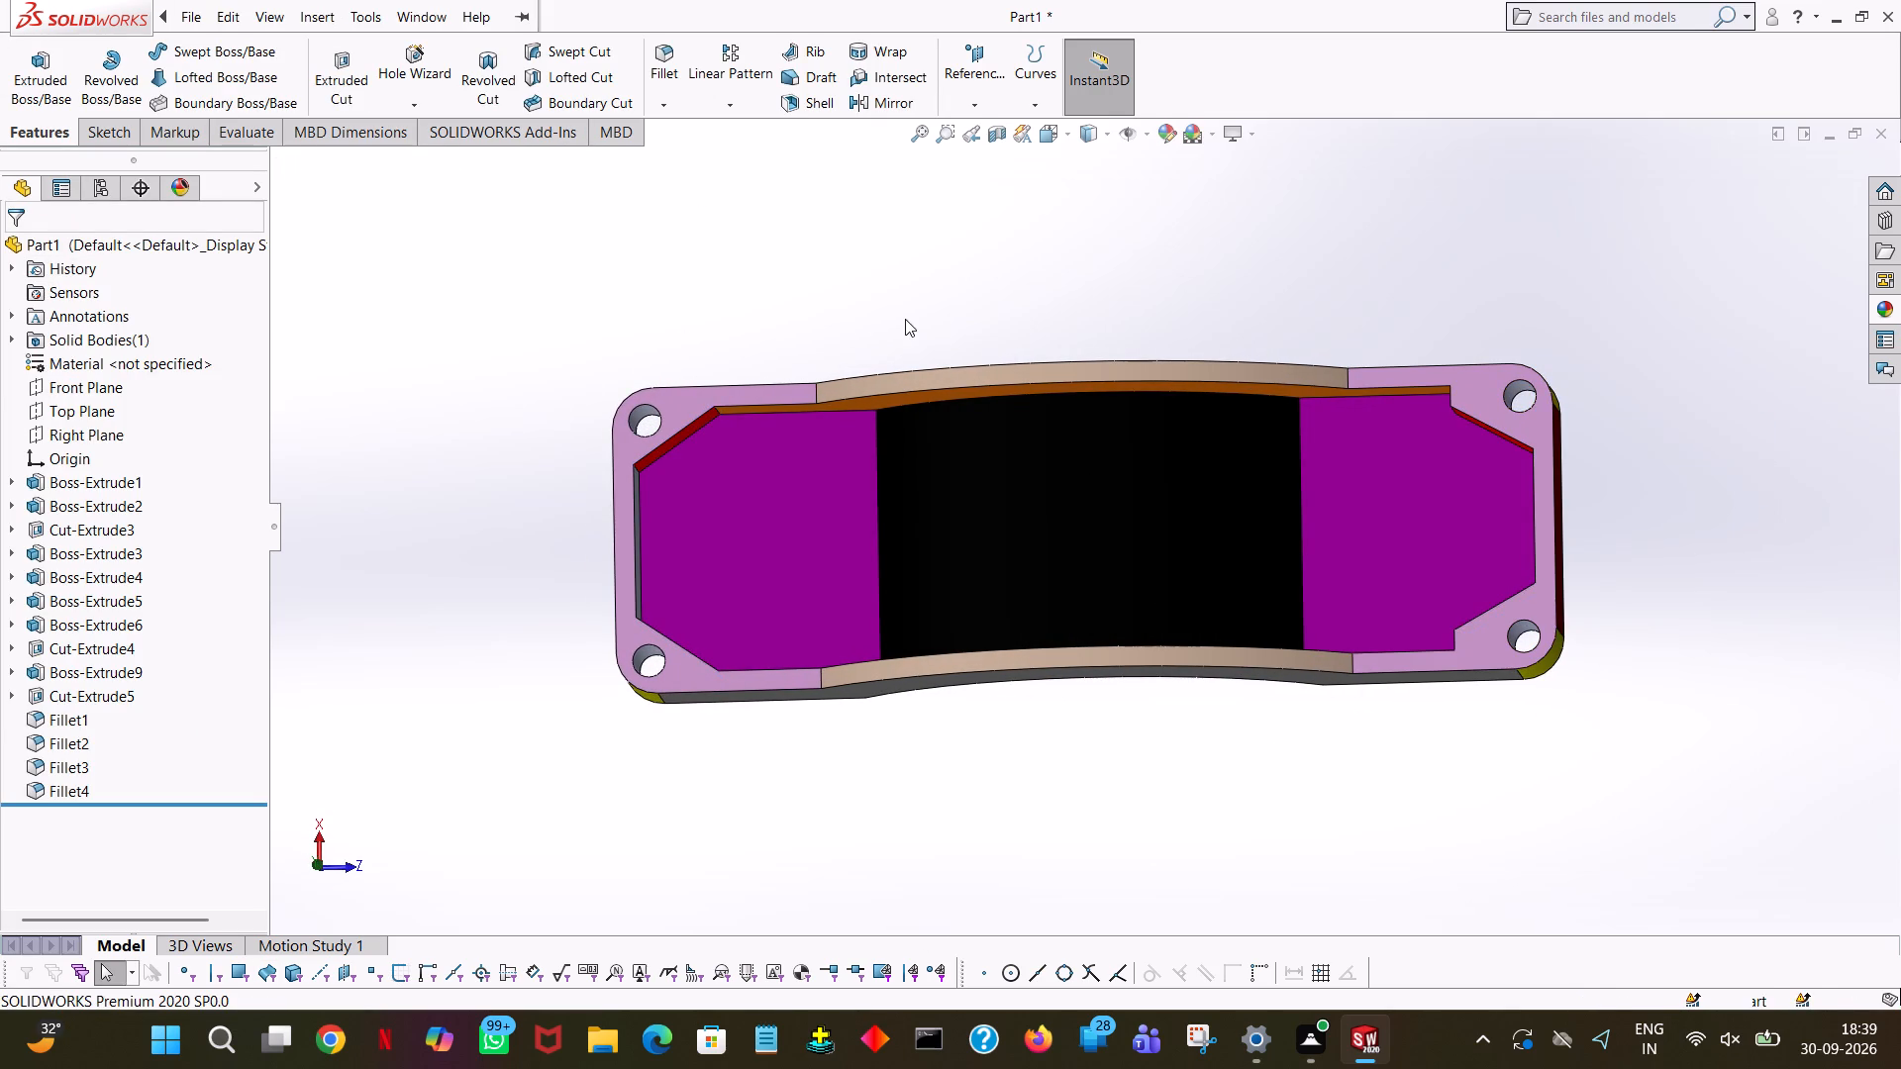
Colour the end wall faces of both flange recesses dark red from the standard swatches and apply the appearance.
middle_click_drag(906, 319, 851, 298)
left_click(729, 567)
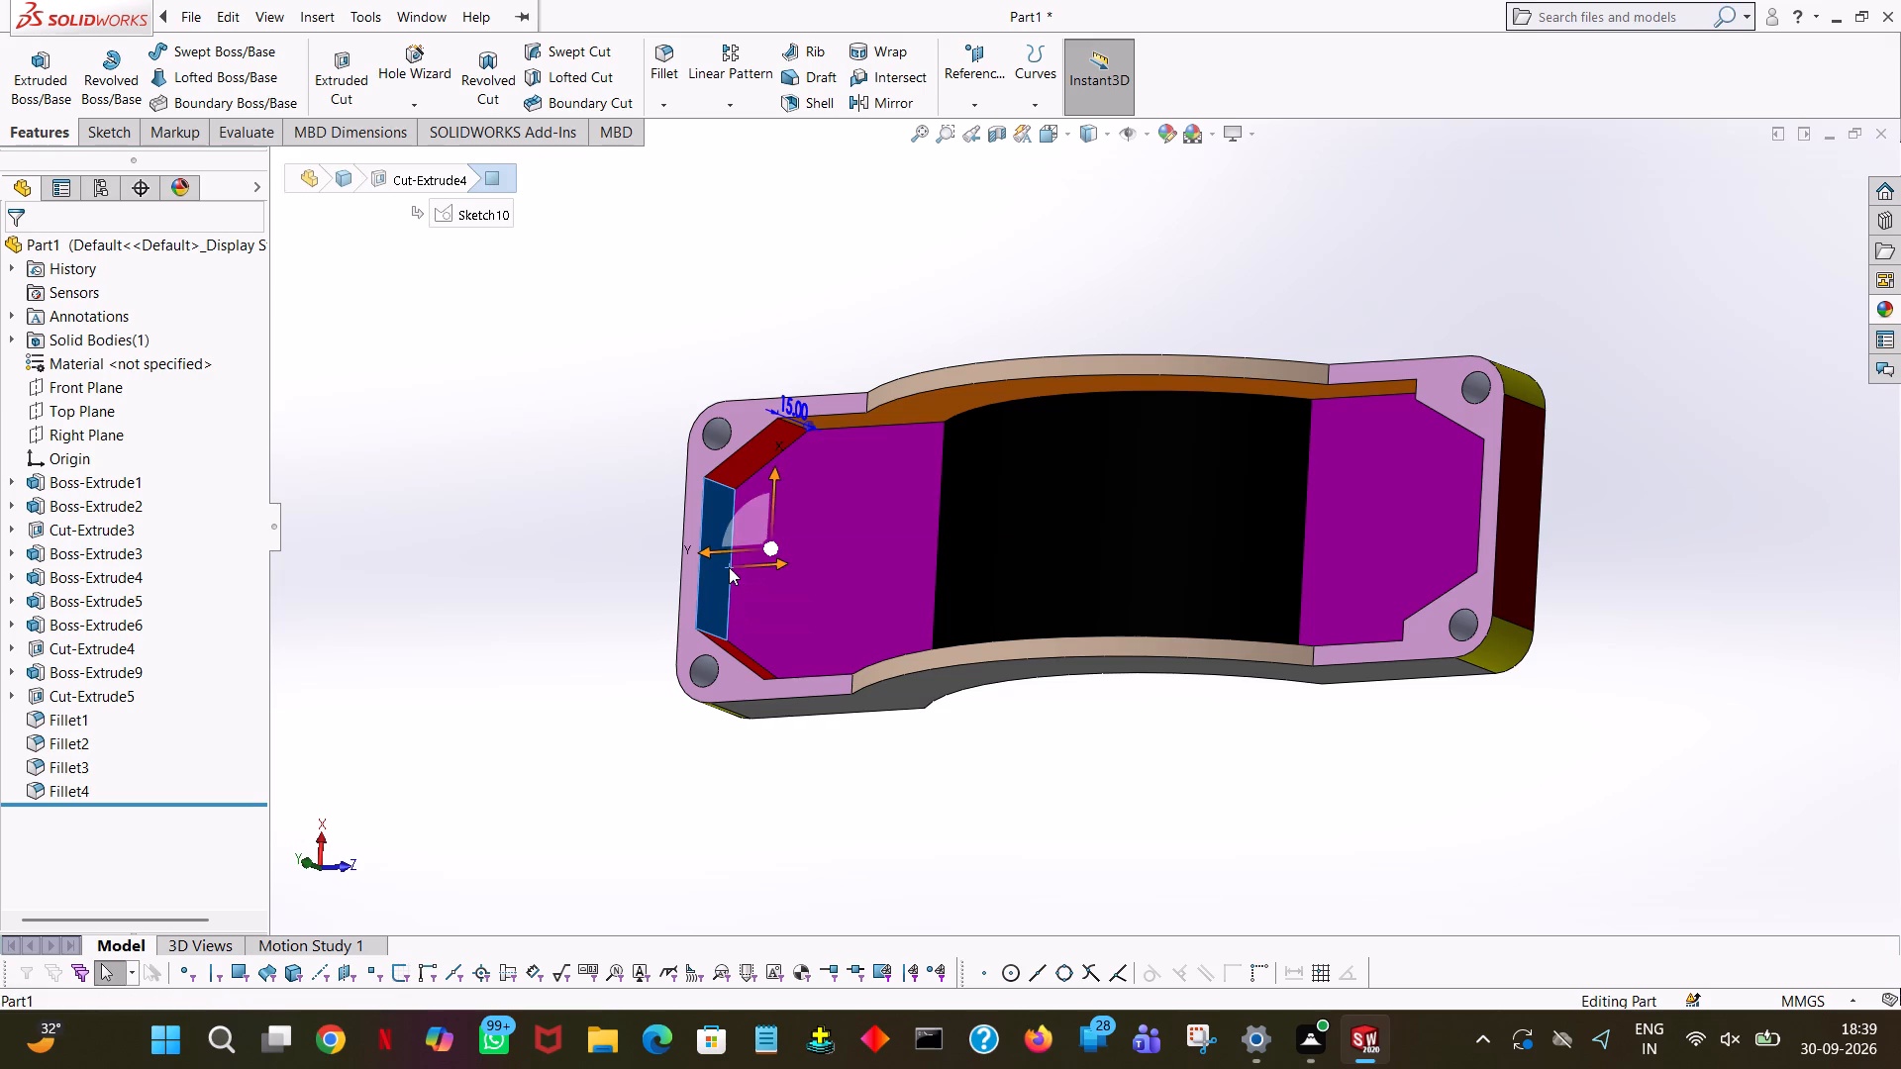
left_click(945, 478)
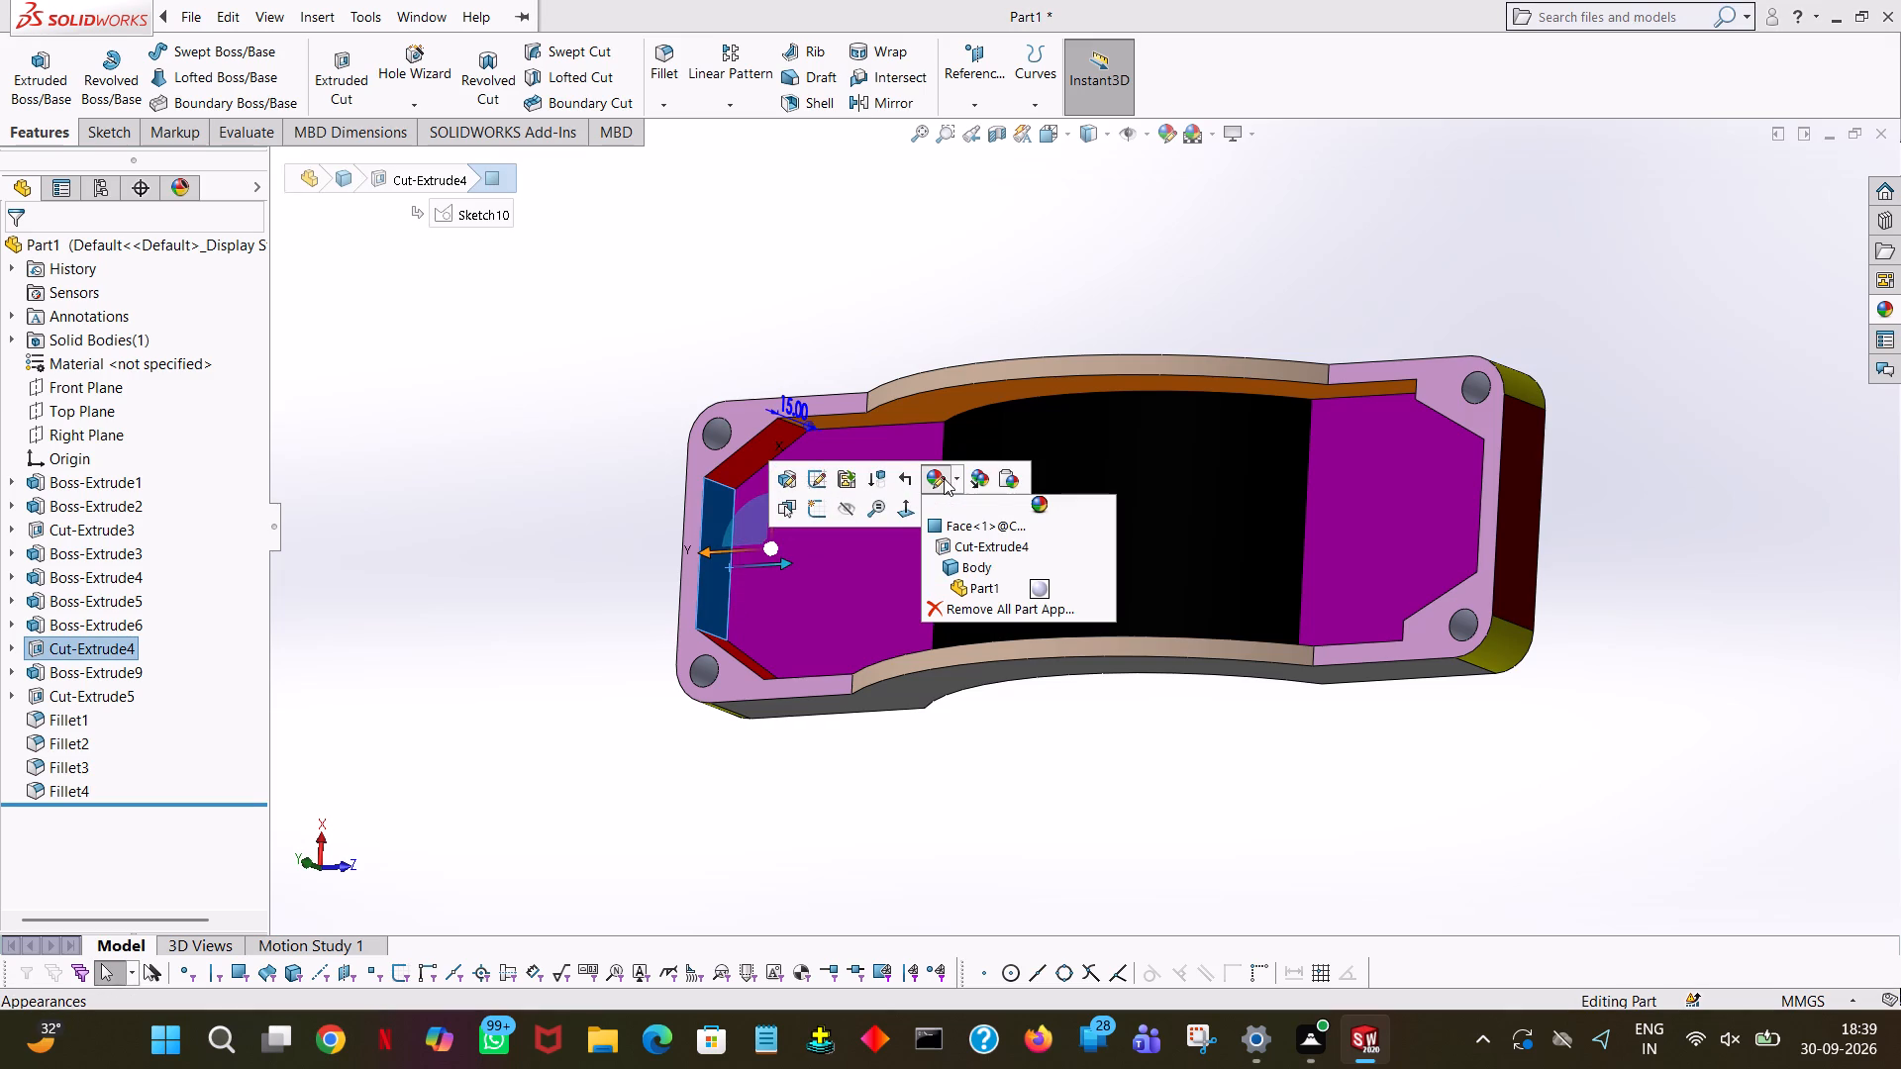
left_click(714, 546)
left_click(712, 500)
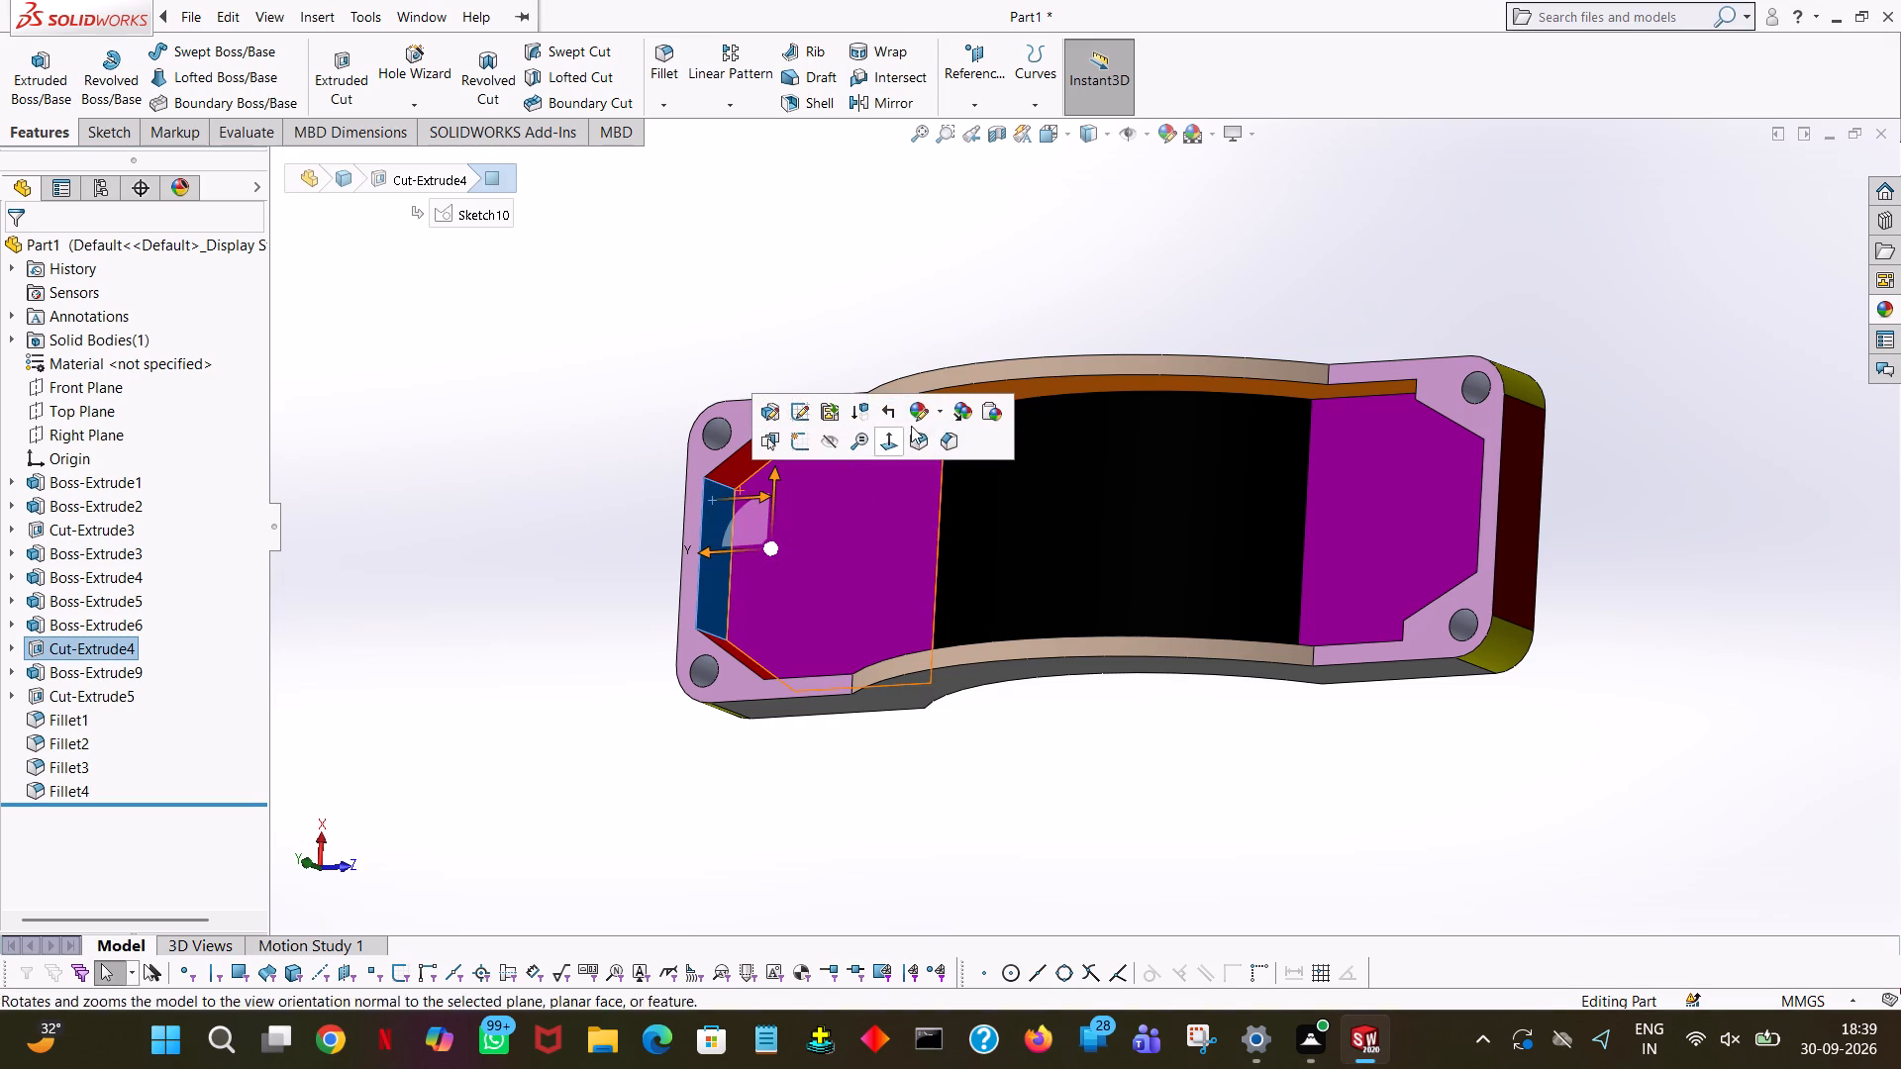
left_click(921, 421)
left_click(934, 458)
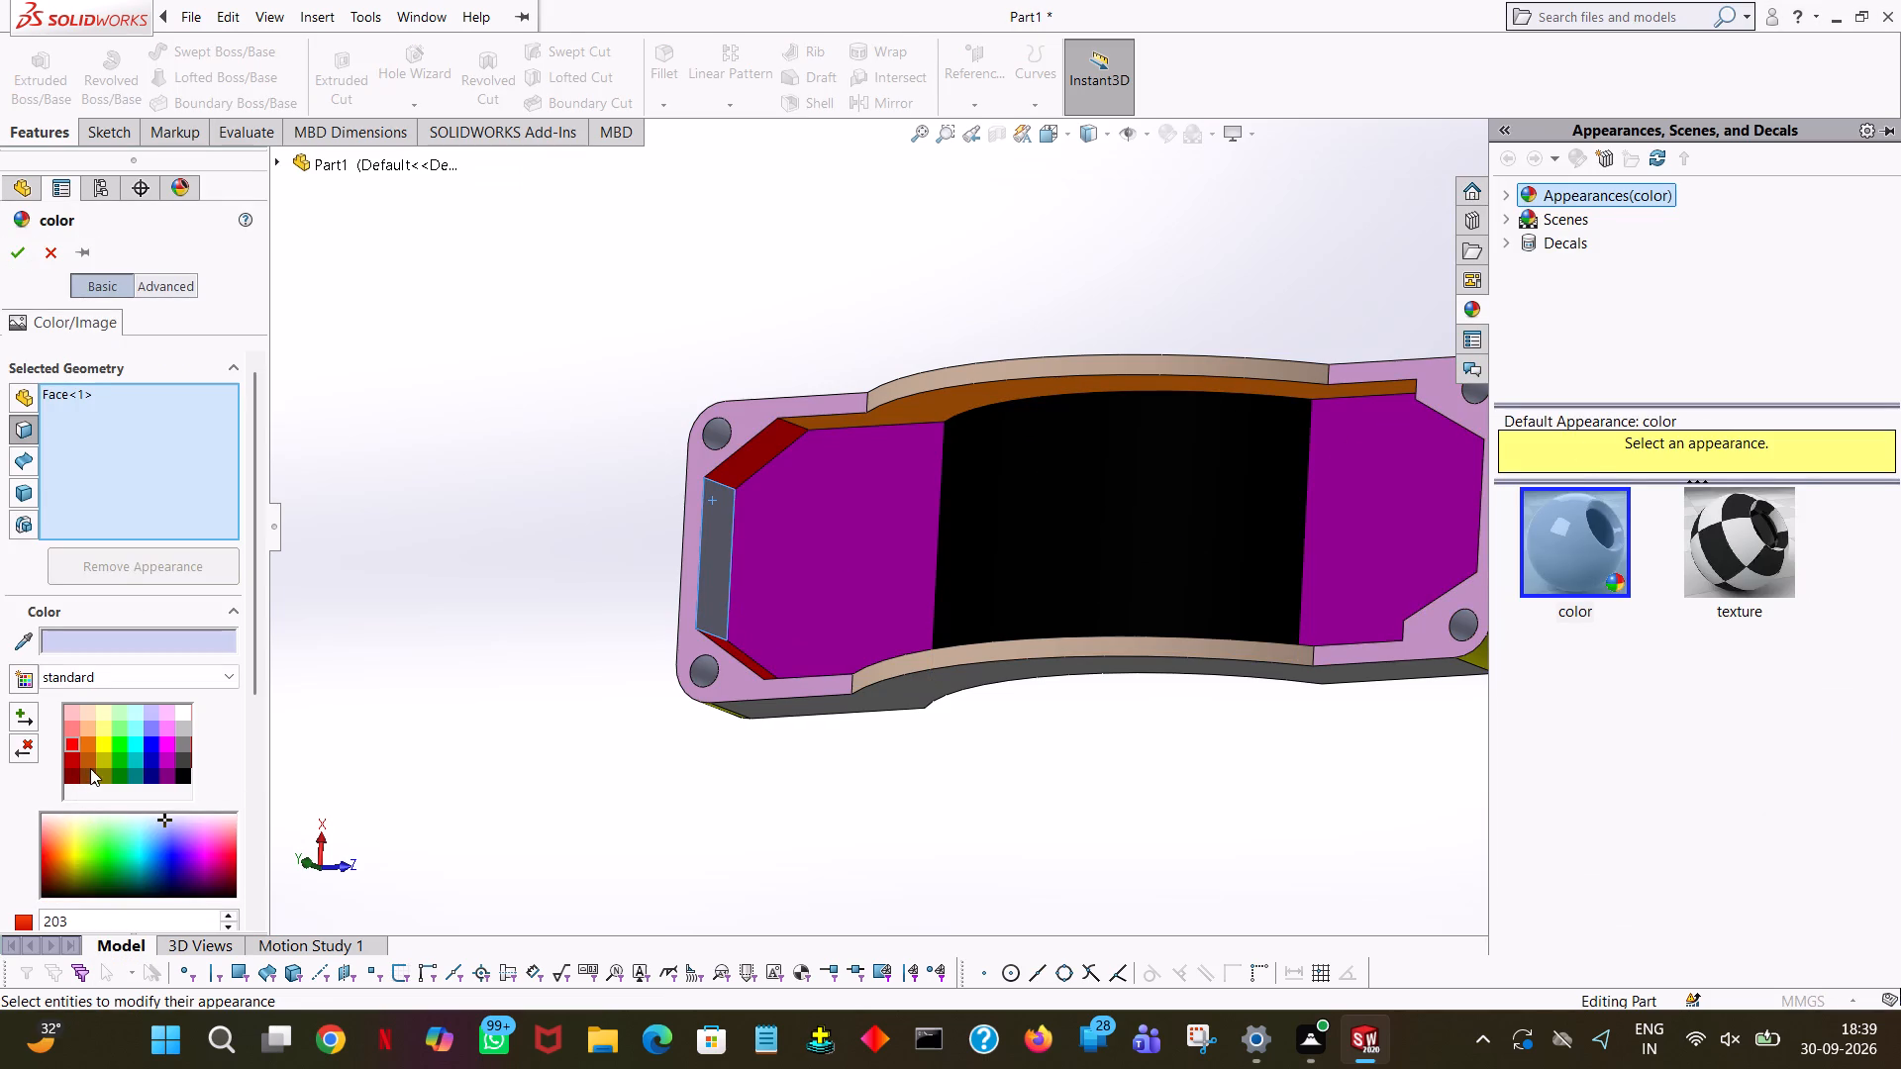
left_click(62, 774)
middle_click_drag(619, 810, 621, 811)
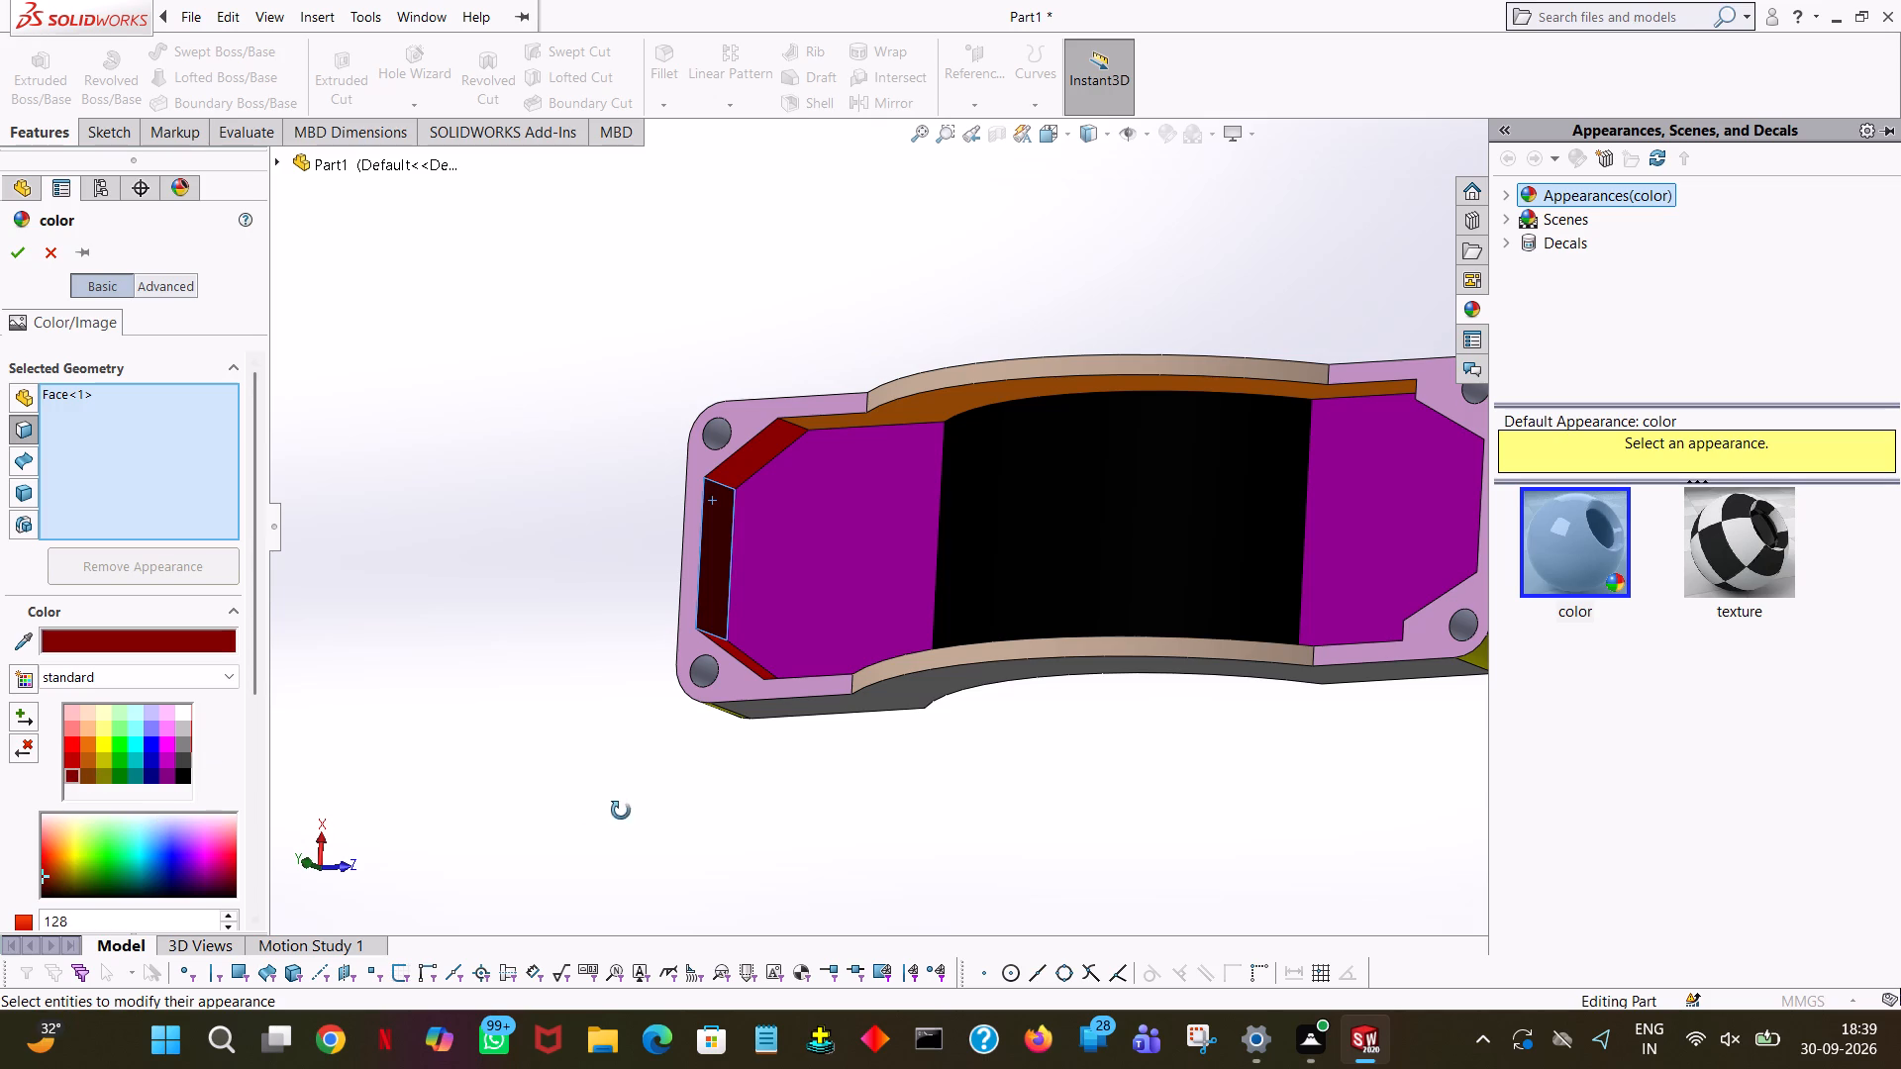
middle_click_drag(621, 811, 736, 787)
middle_click_drag(831, 744, 900, 708)
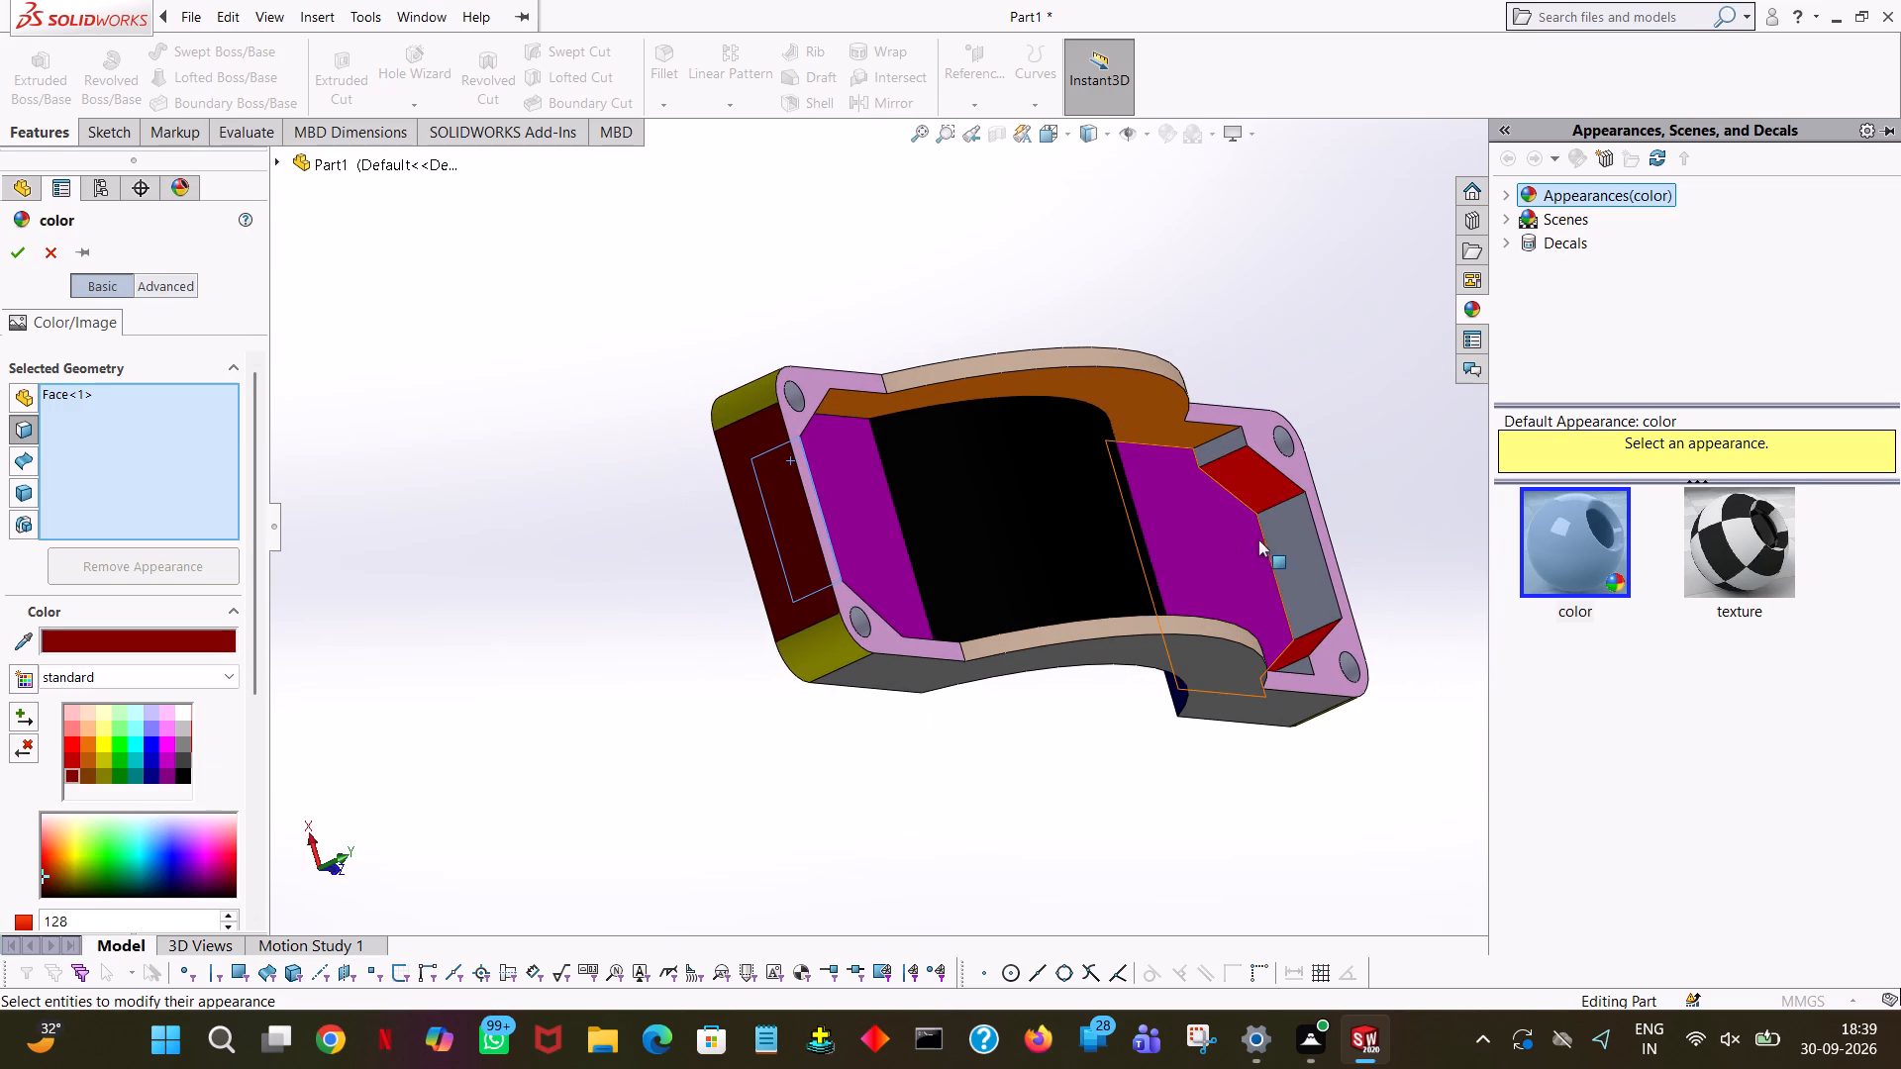
left_click(1298, 538)
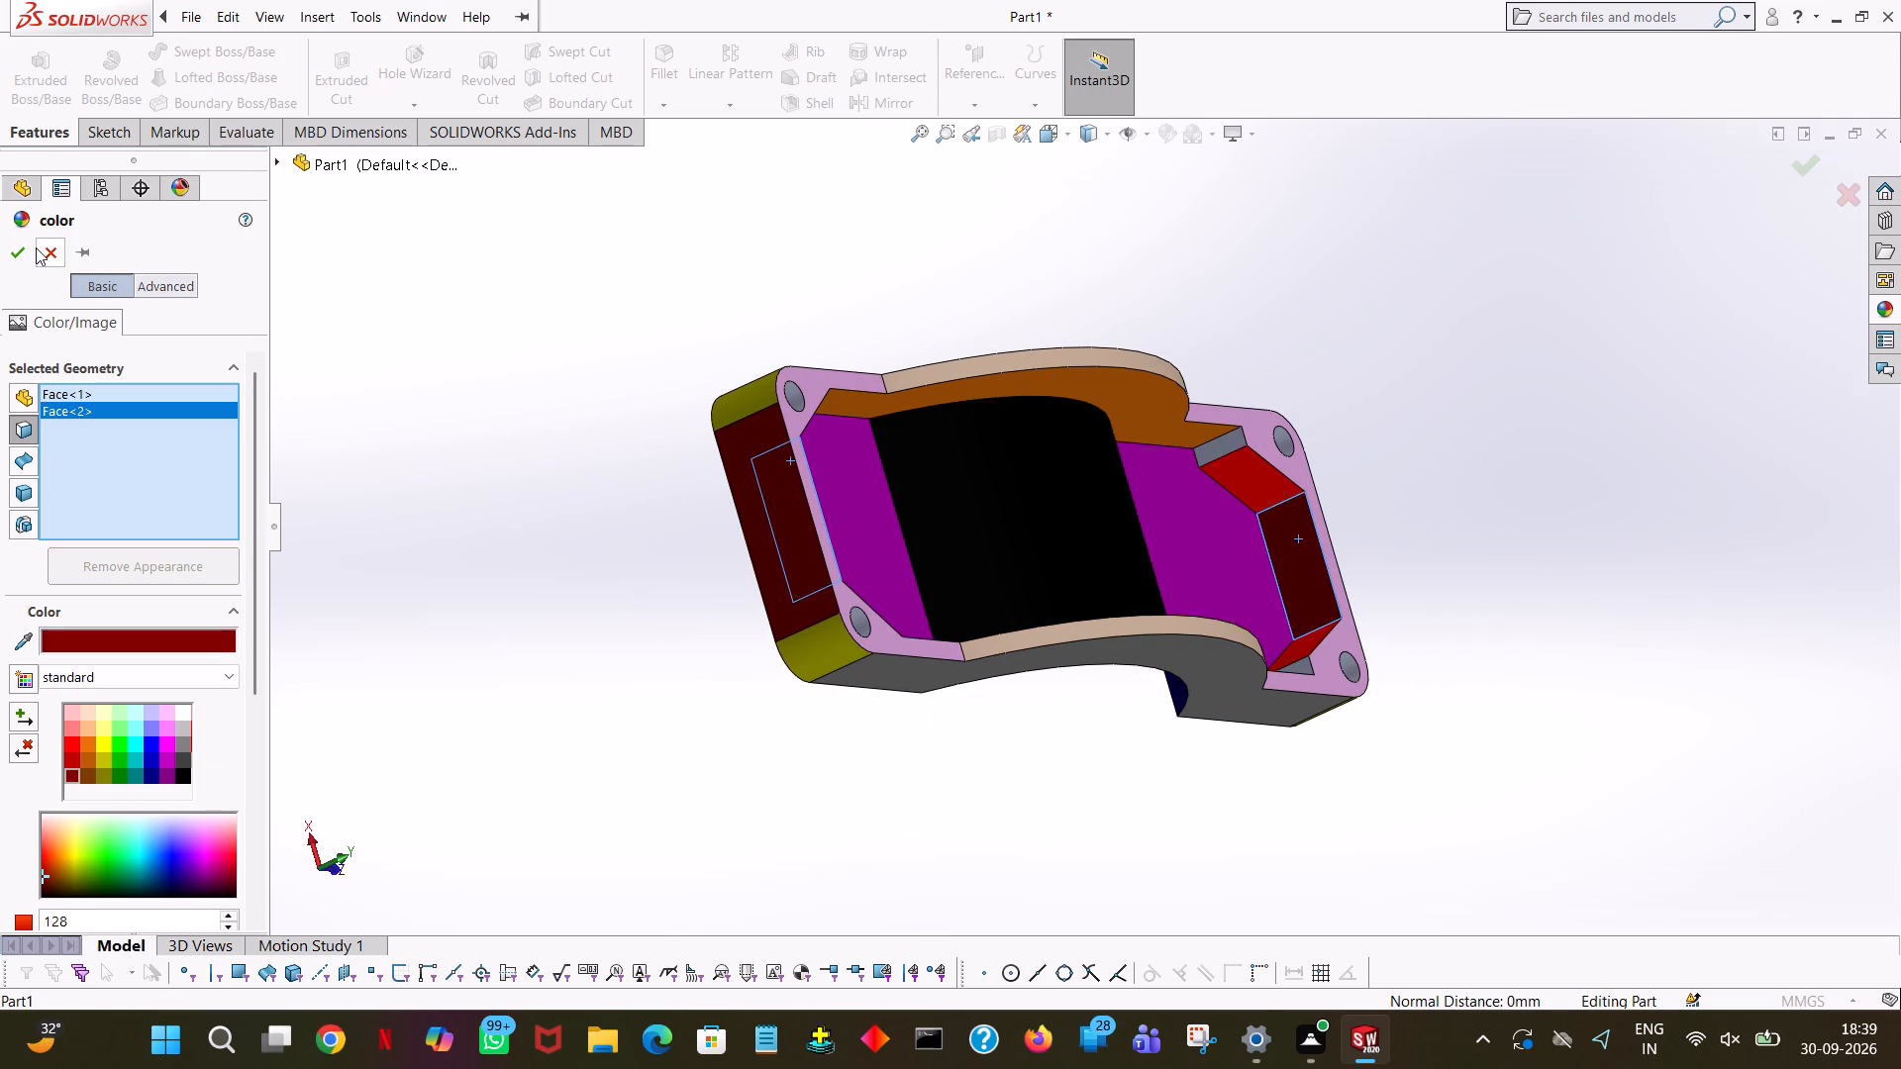
left_click(27, 247)
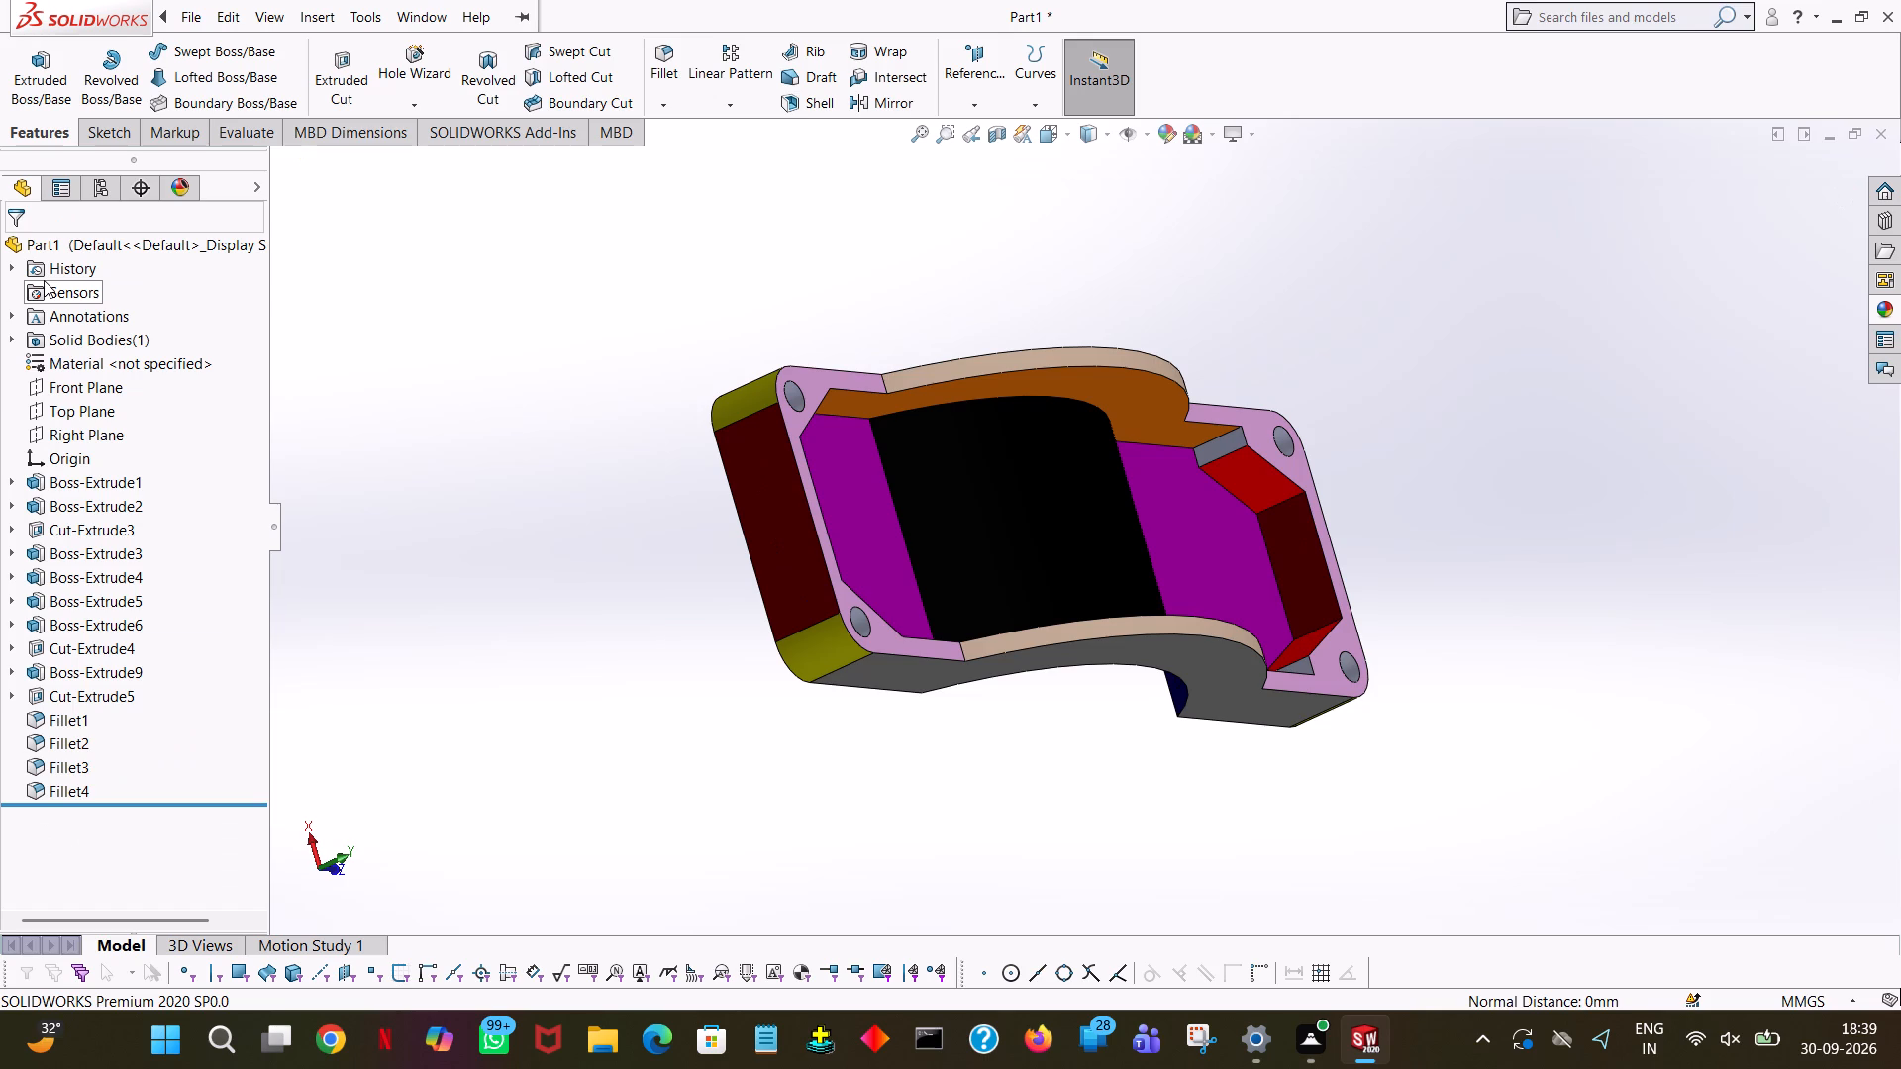
left_click(1399, 248)
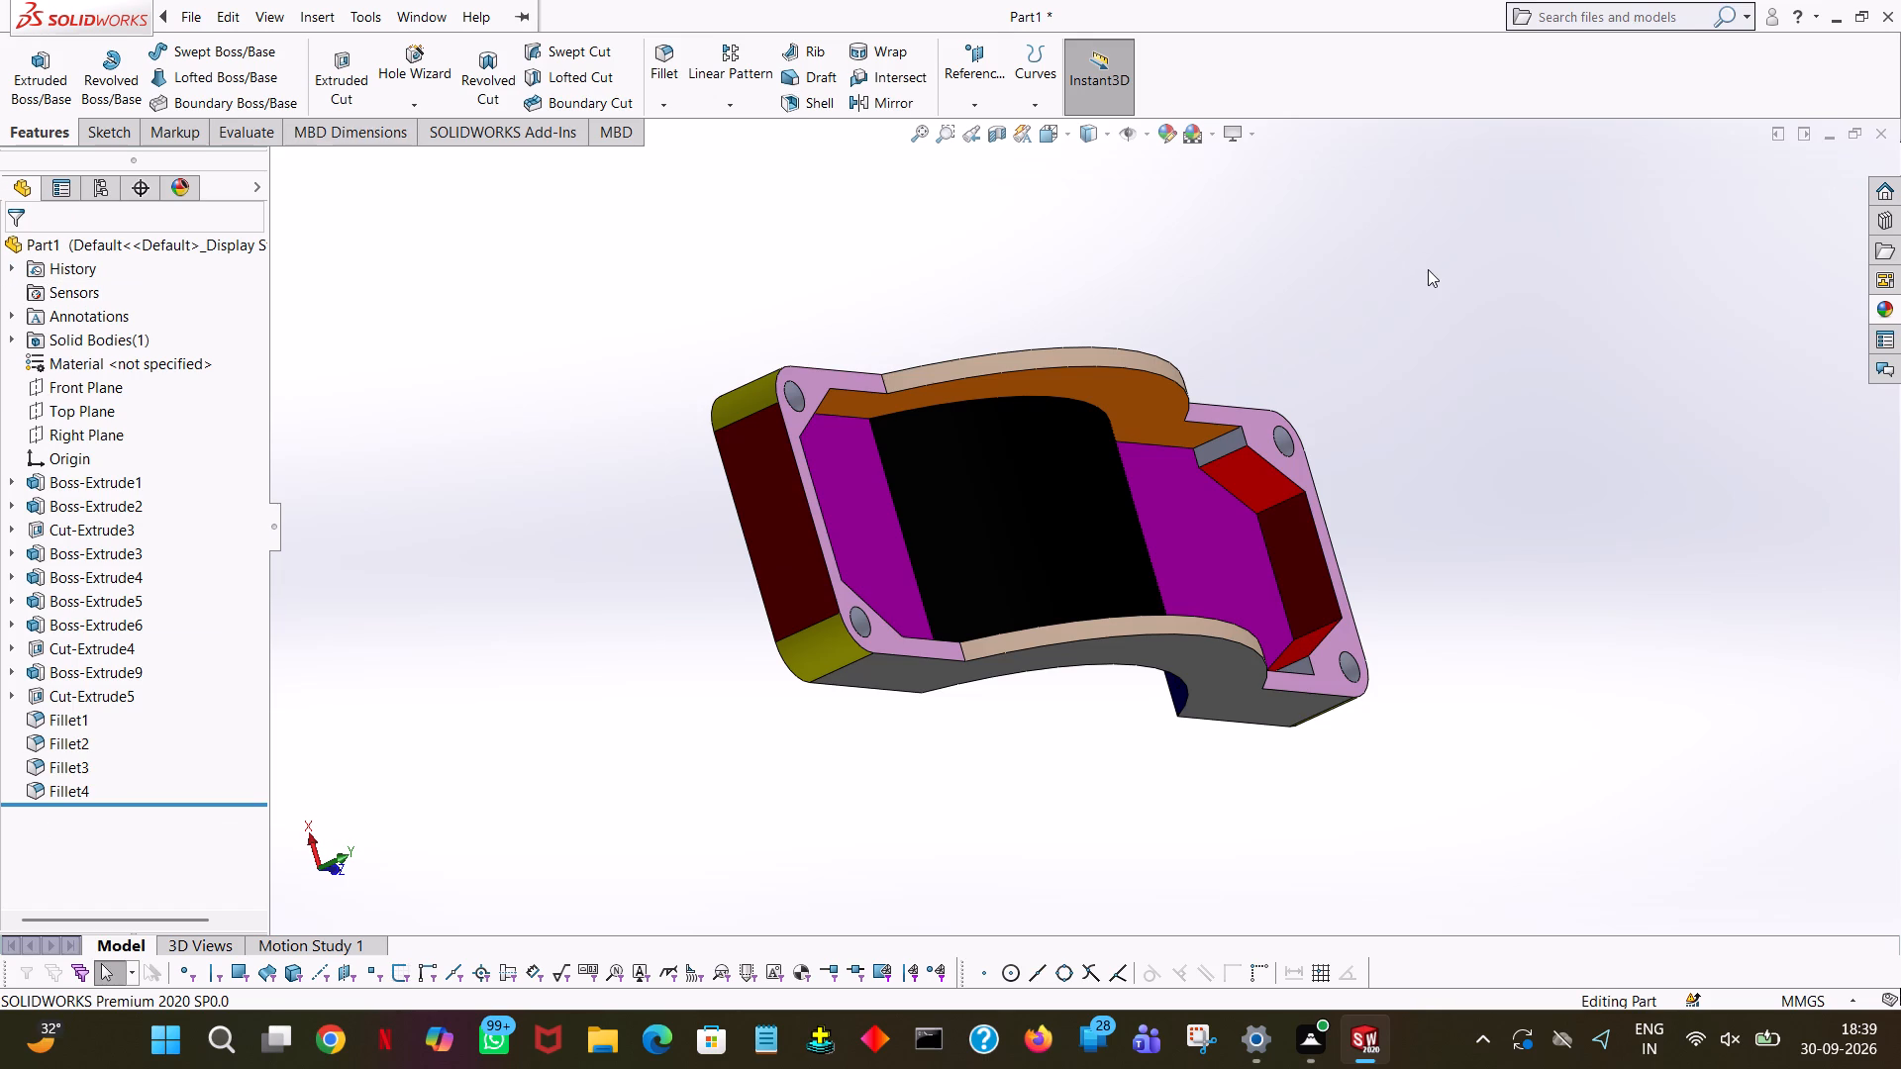
Colour the two small step faces beside the red angled walls in the notched flange recess black and apply the appearance.
middle_click_drag(1374, 269, 1298, 473)
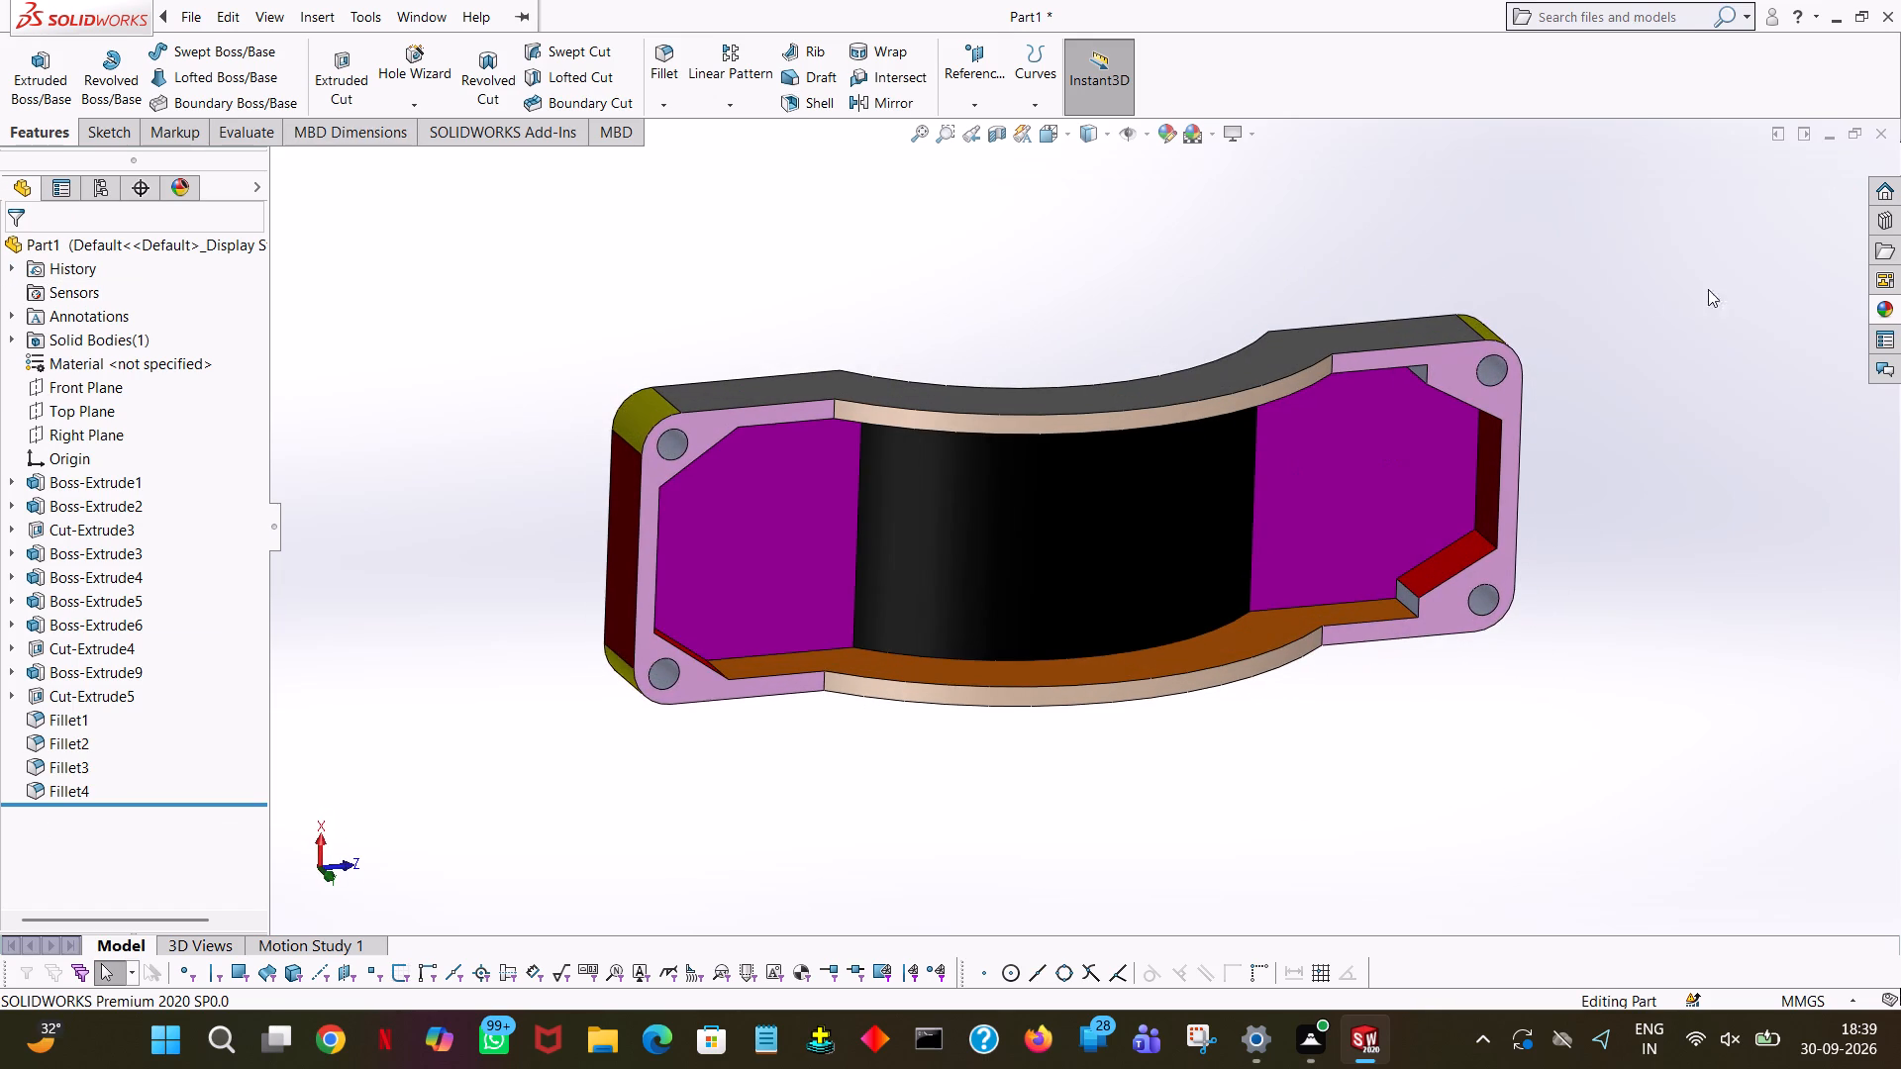
middle_click_drag(1592, 311, 1664, 209)
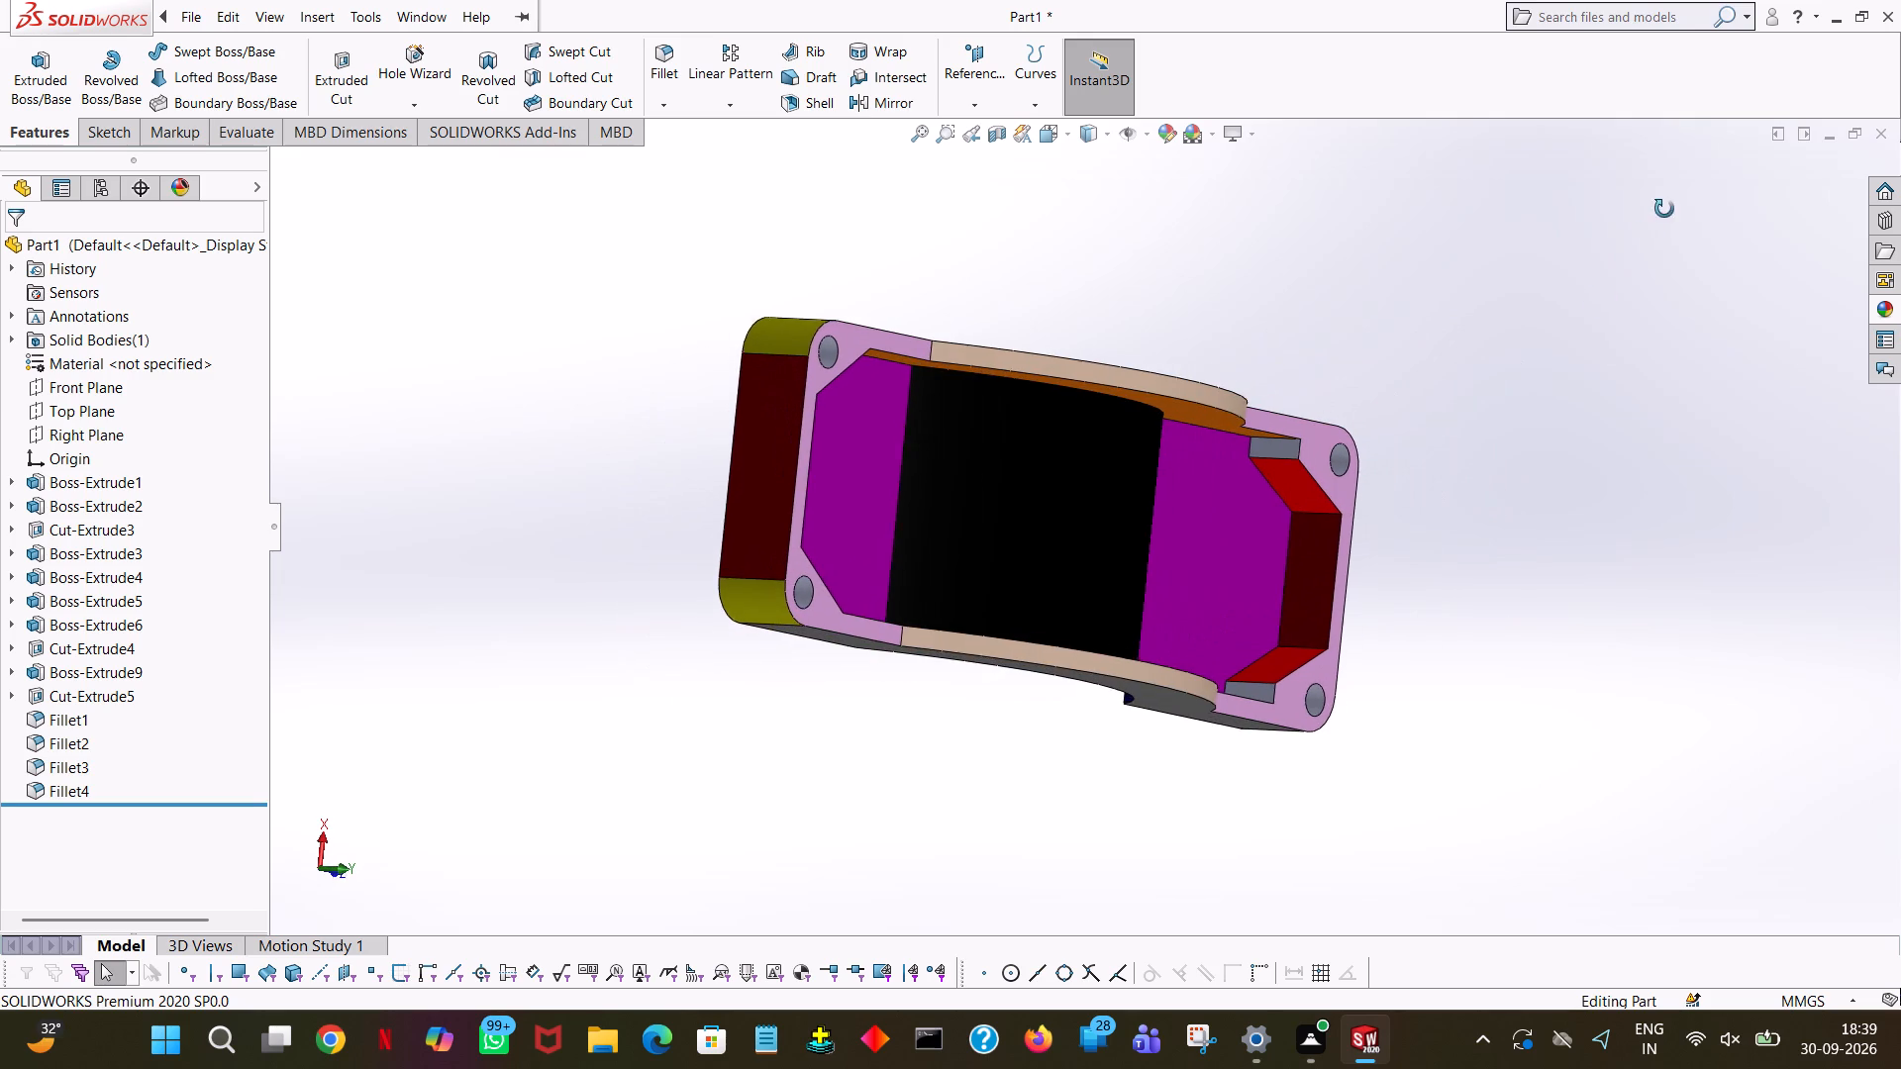
middle_click_drag(1664, 209, 1666, 209)
left_click(1263, 445)
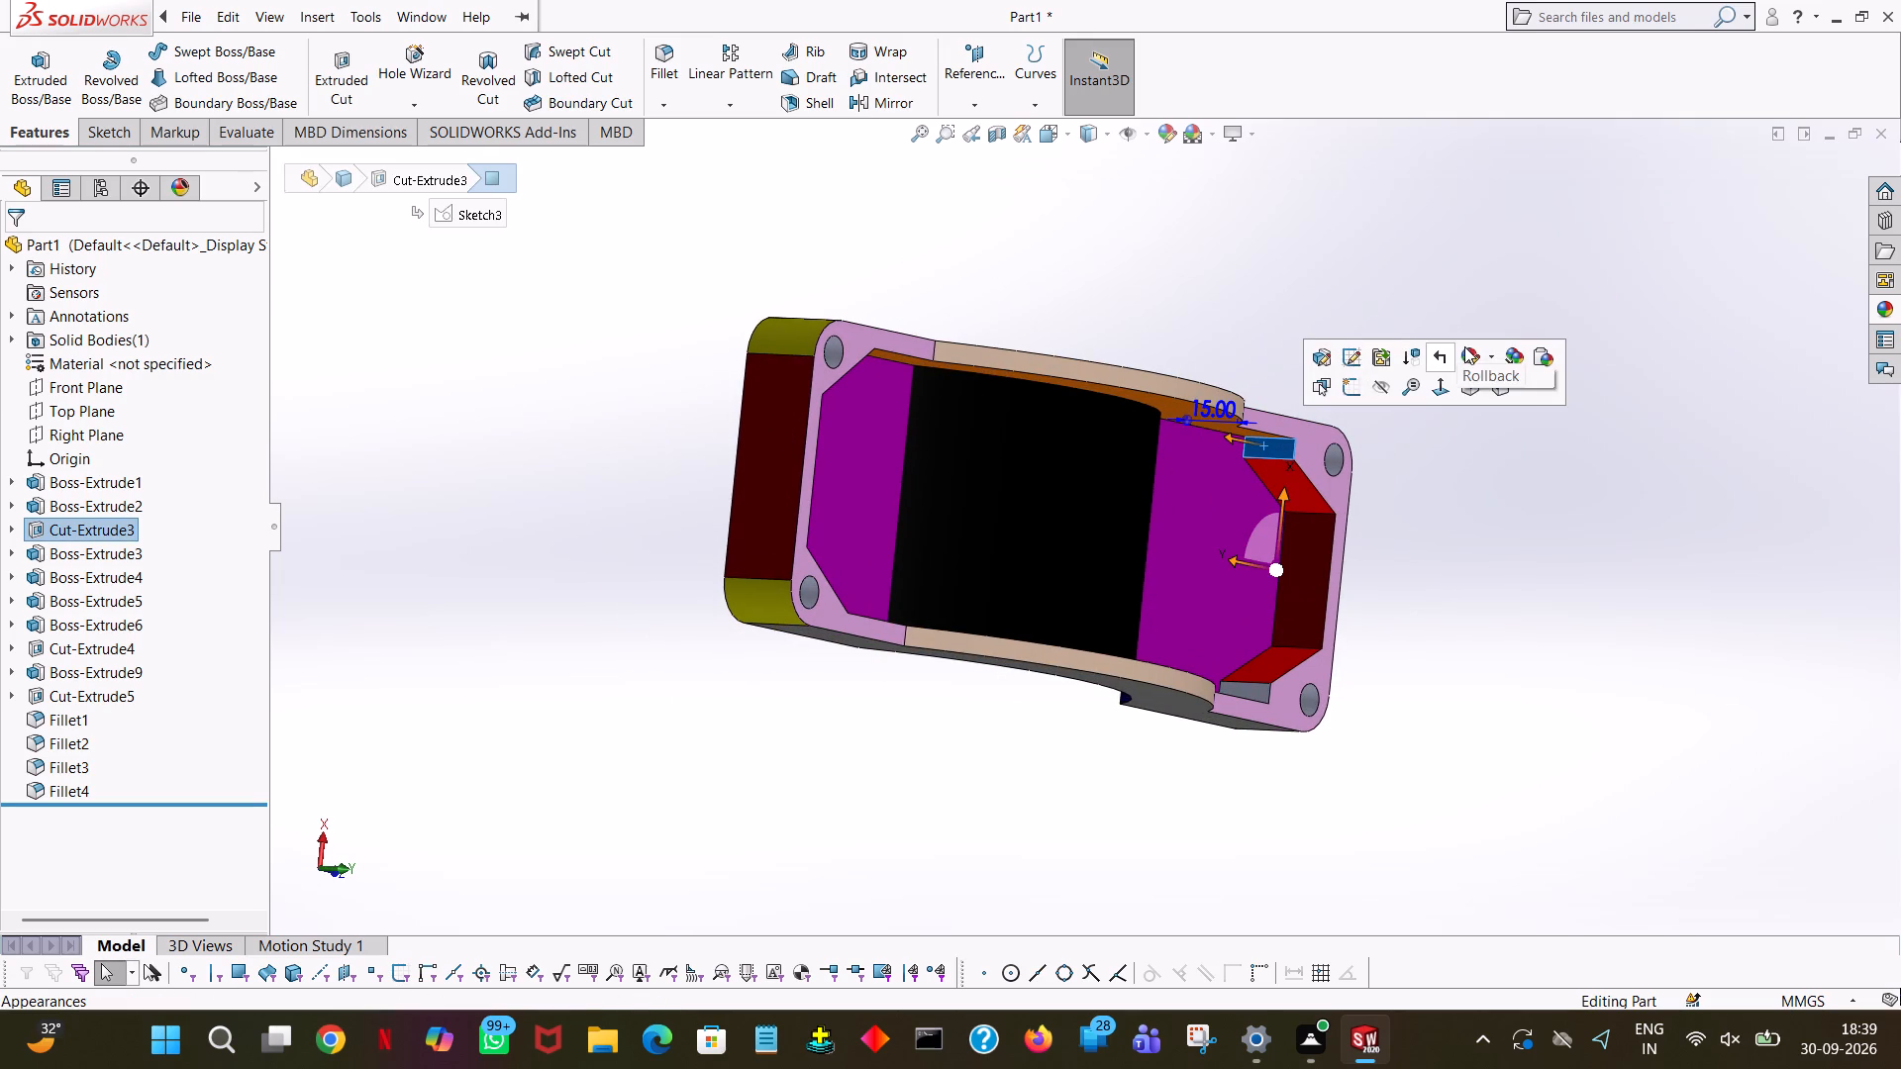
left_click(1465, 346)
left_click(1486, 401)
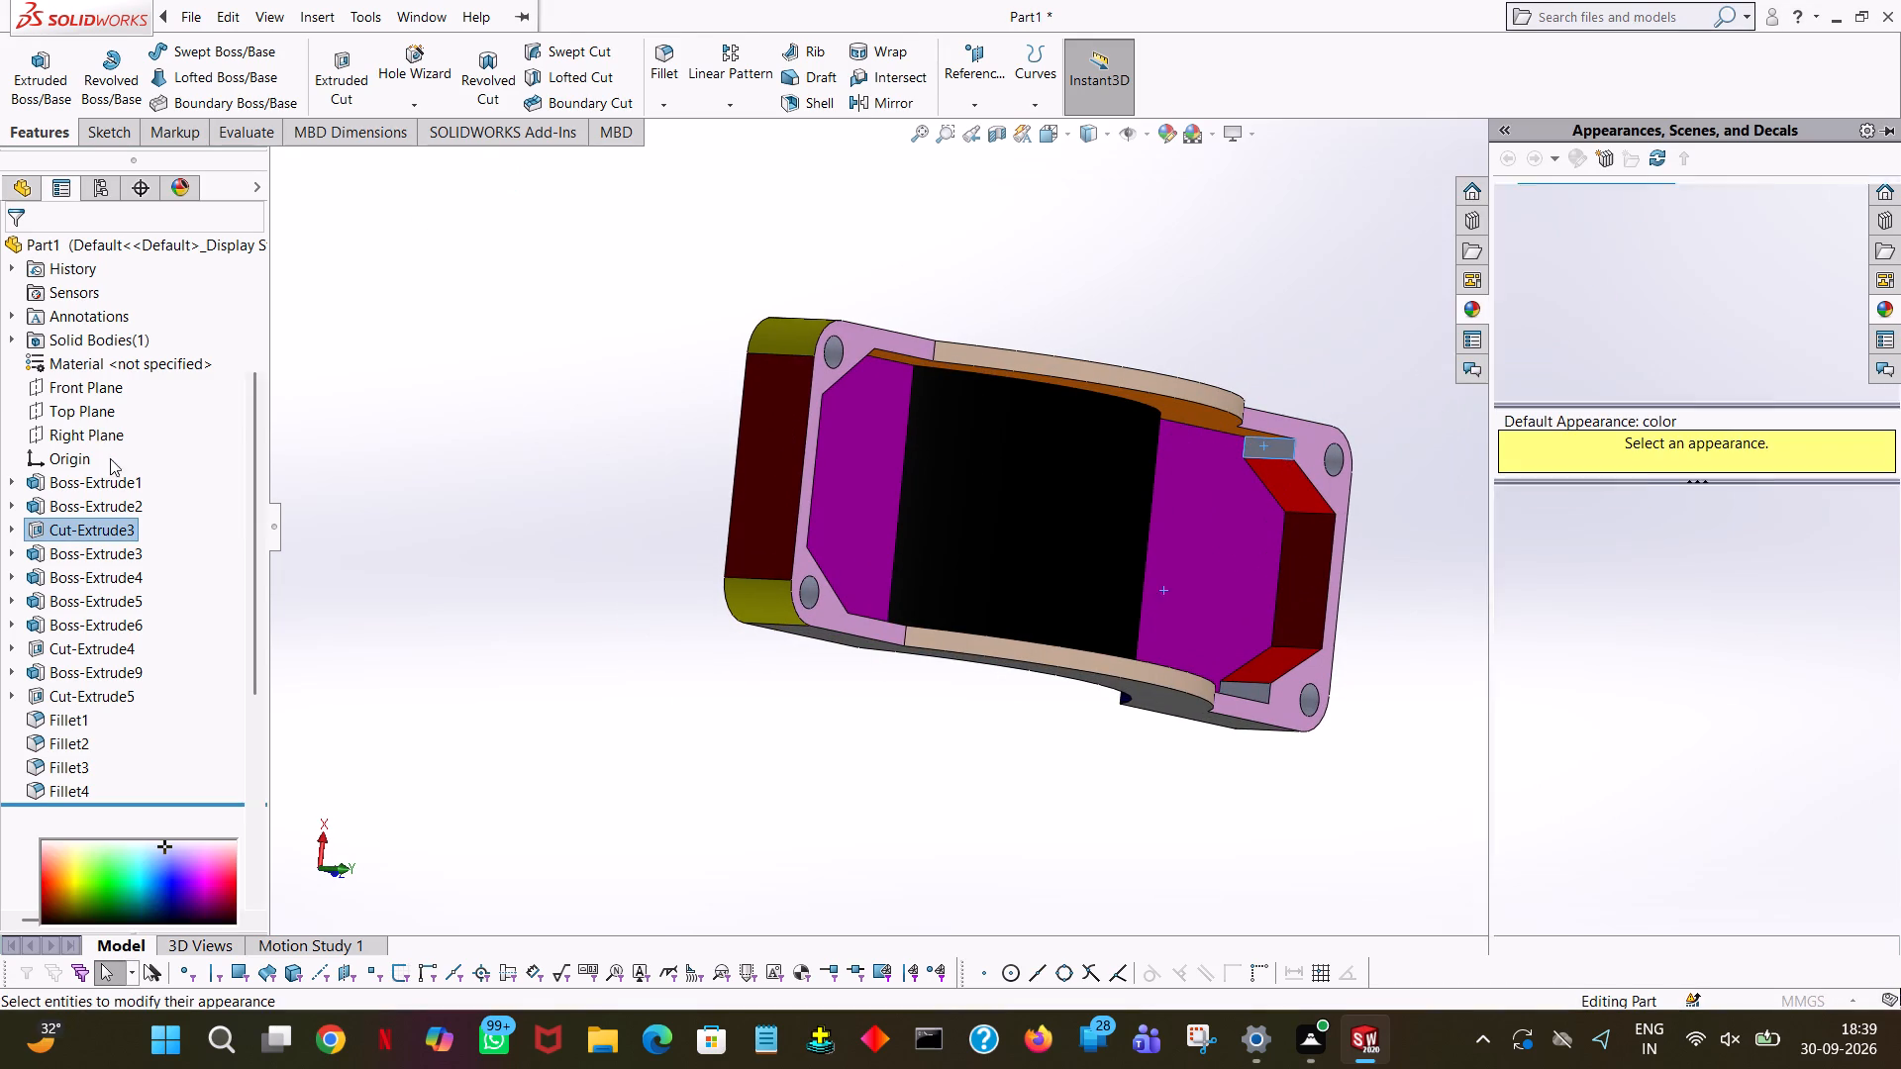
left_click(183, 777)
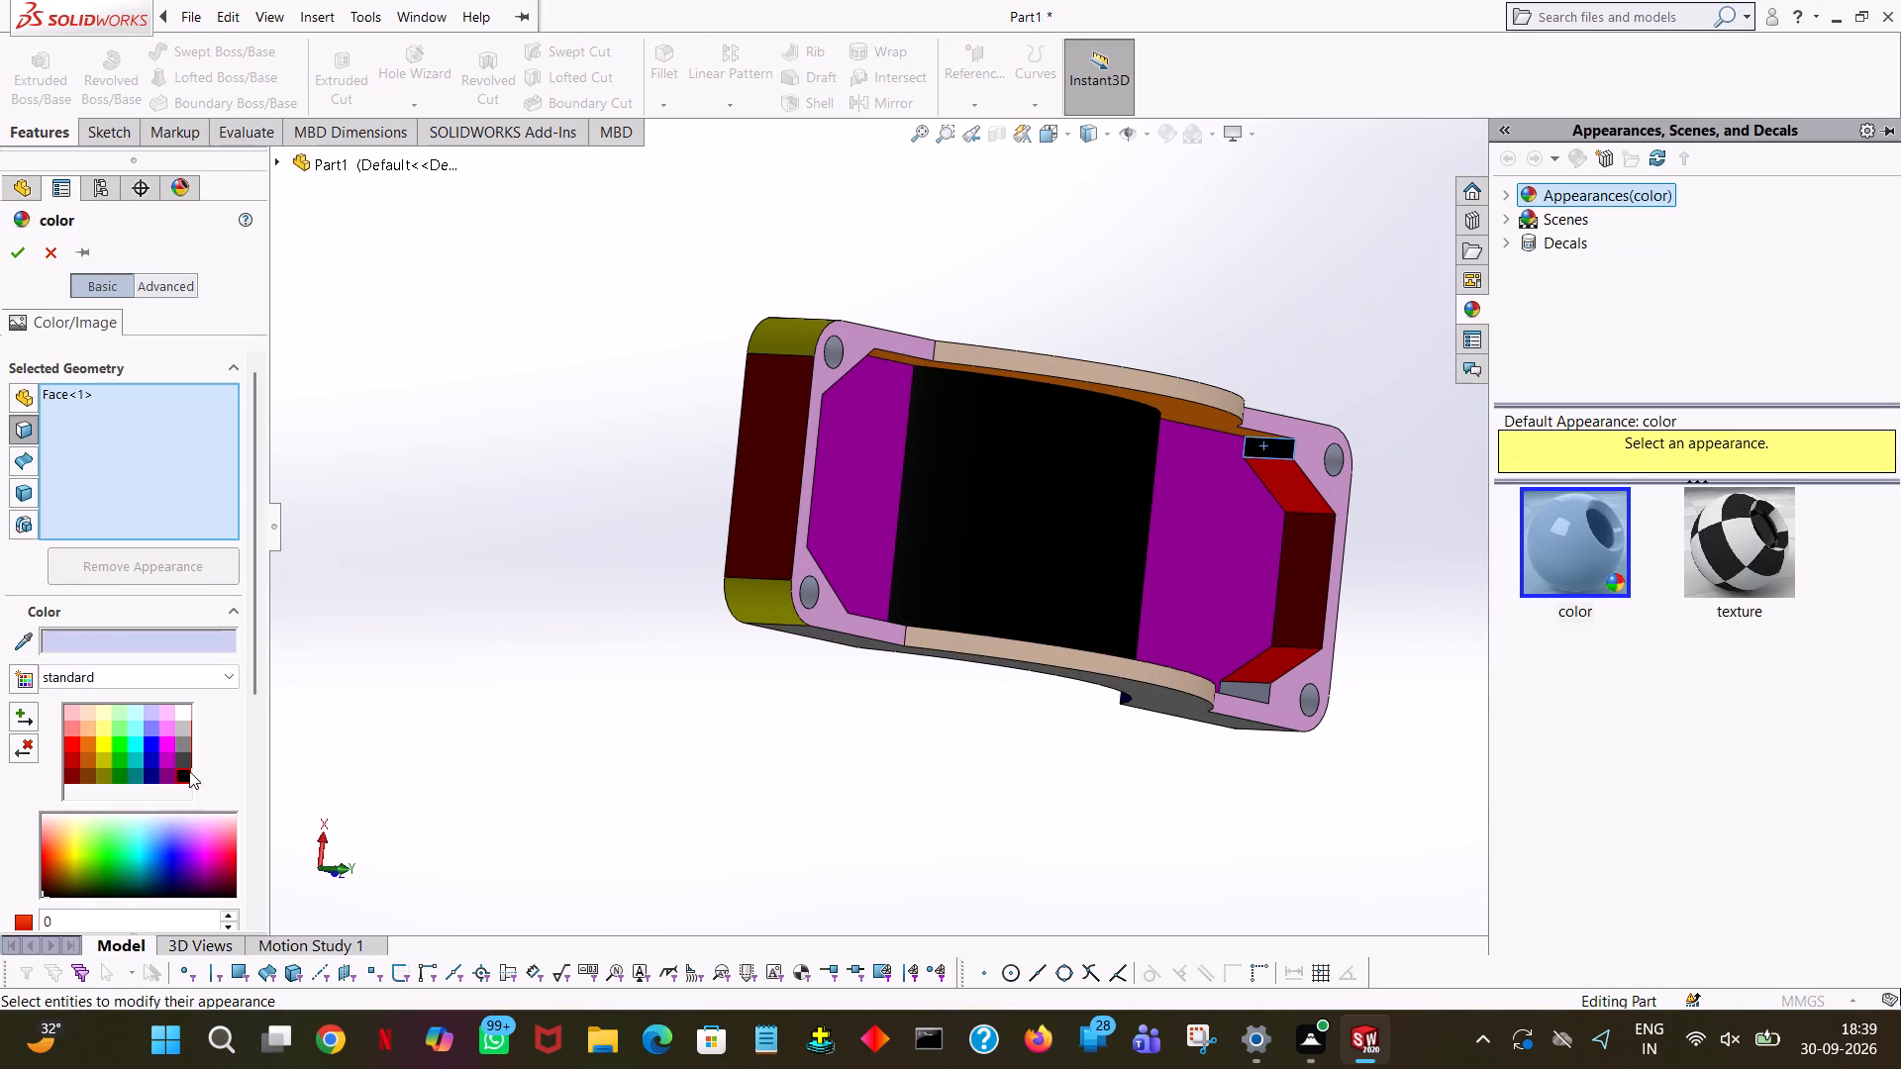
left_click(1254, 697)
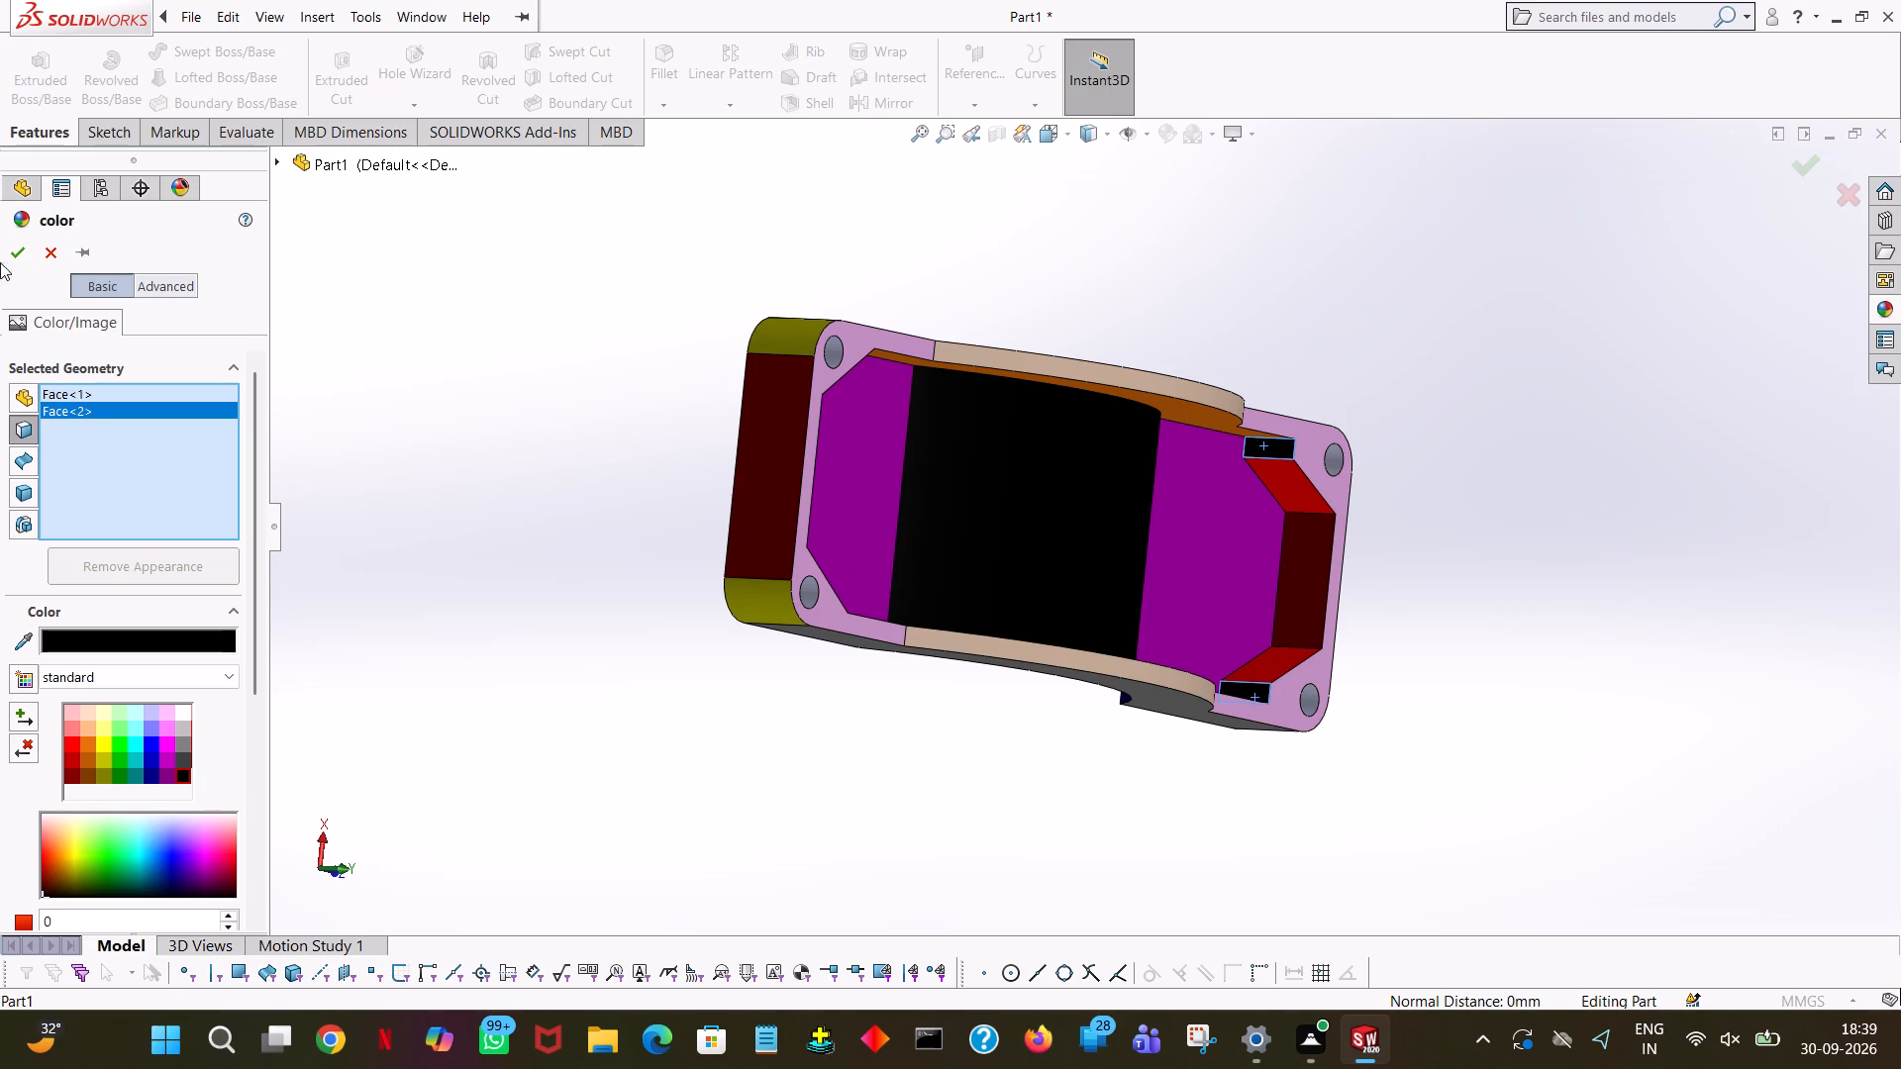
left_click(26, 247)
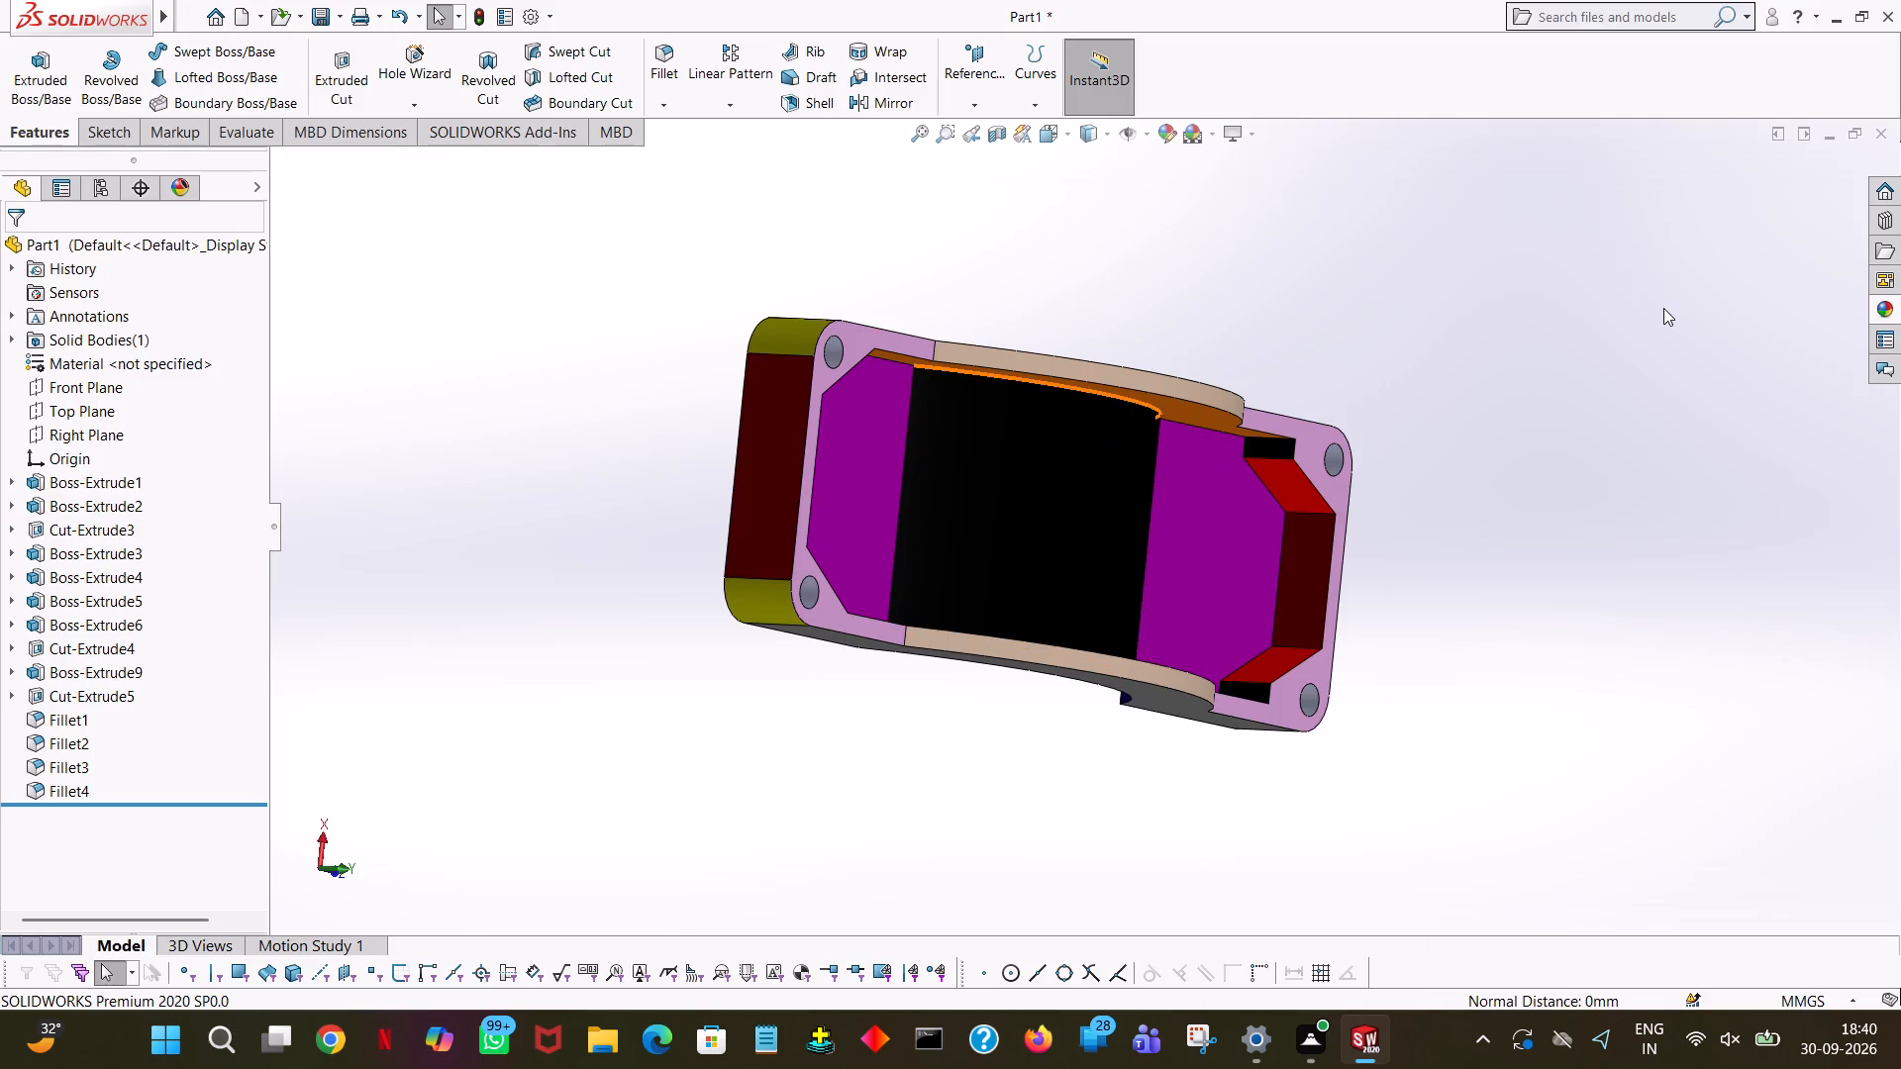
left_click(1663, 308)
Colour the inner cylindrical faces of all four corner holes light pink from the standard swatches and apply the appearance.
middle_click_drag(1646, 571, 1543, 507)
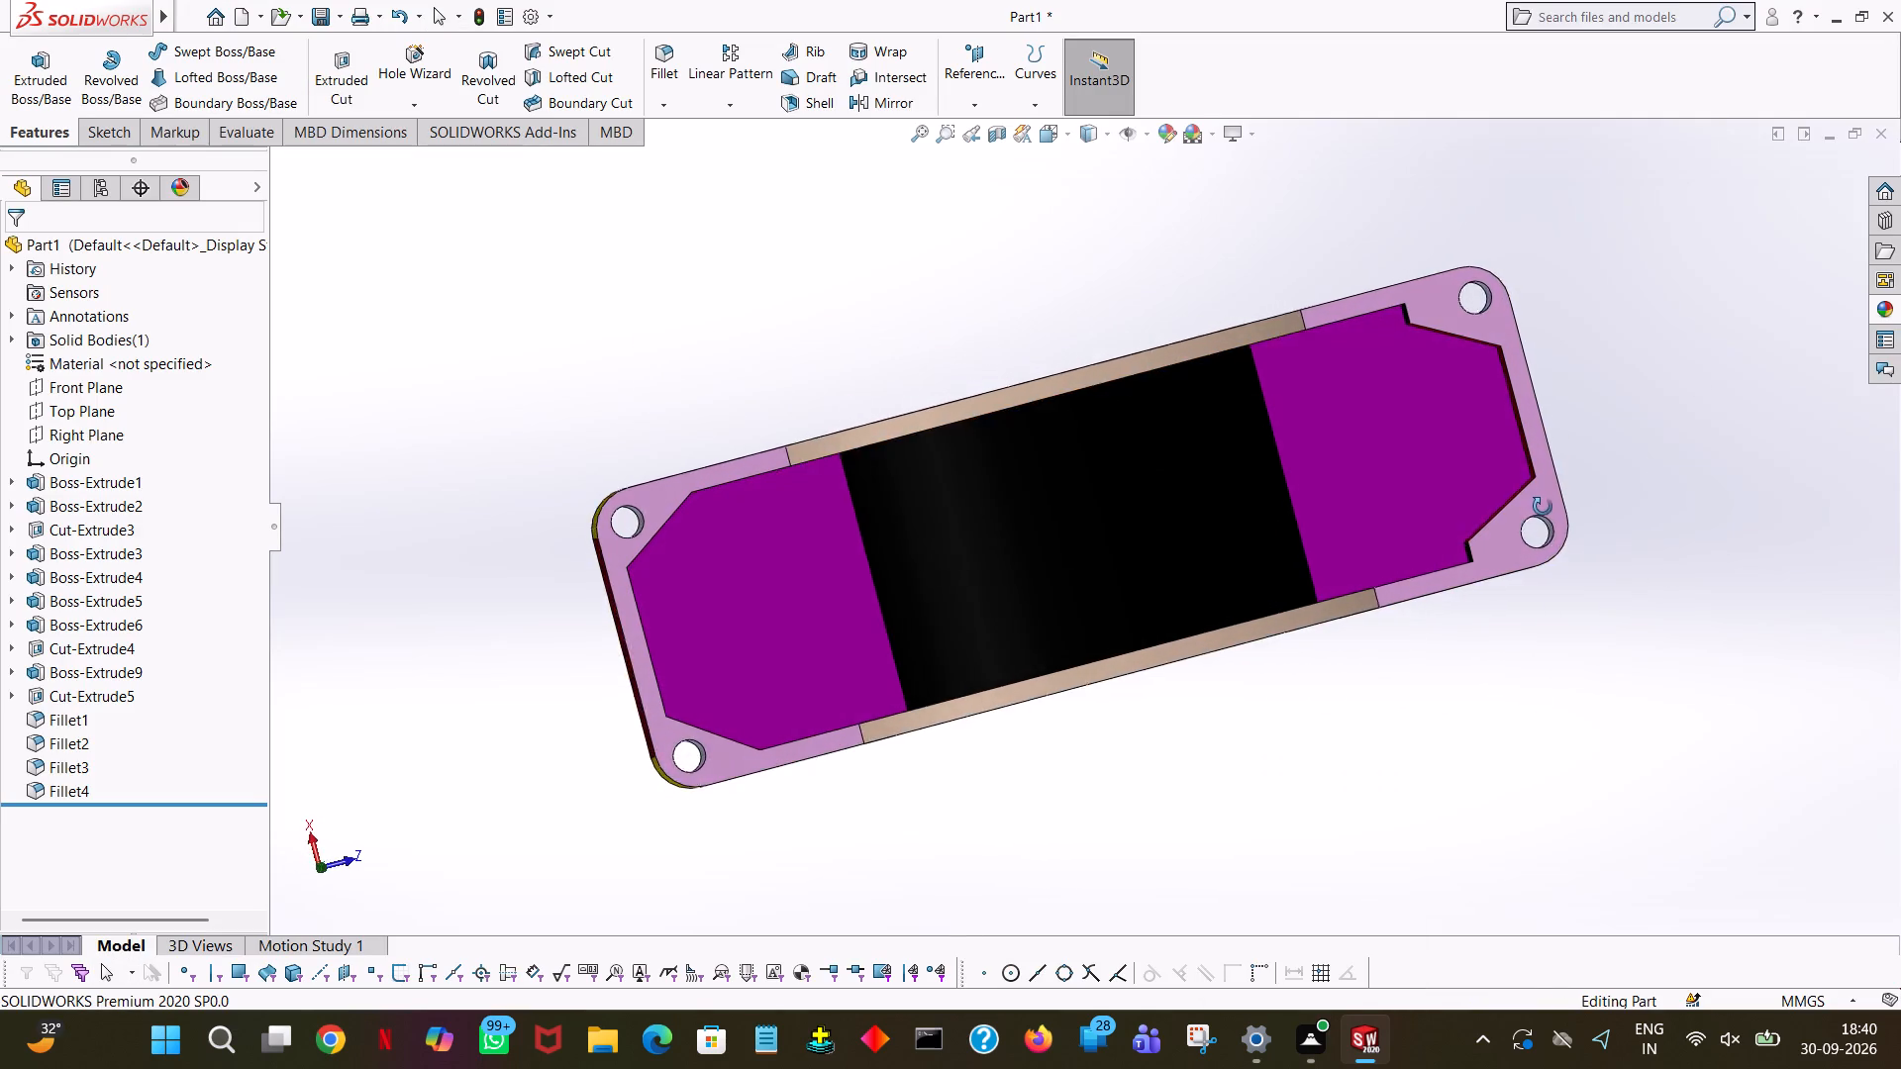
middle_click_drag(1543, 507, 1545, 474)
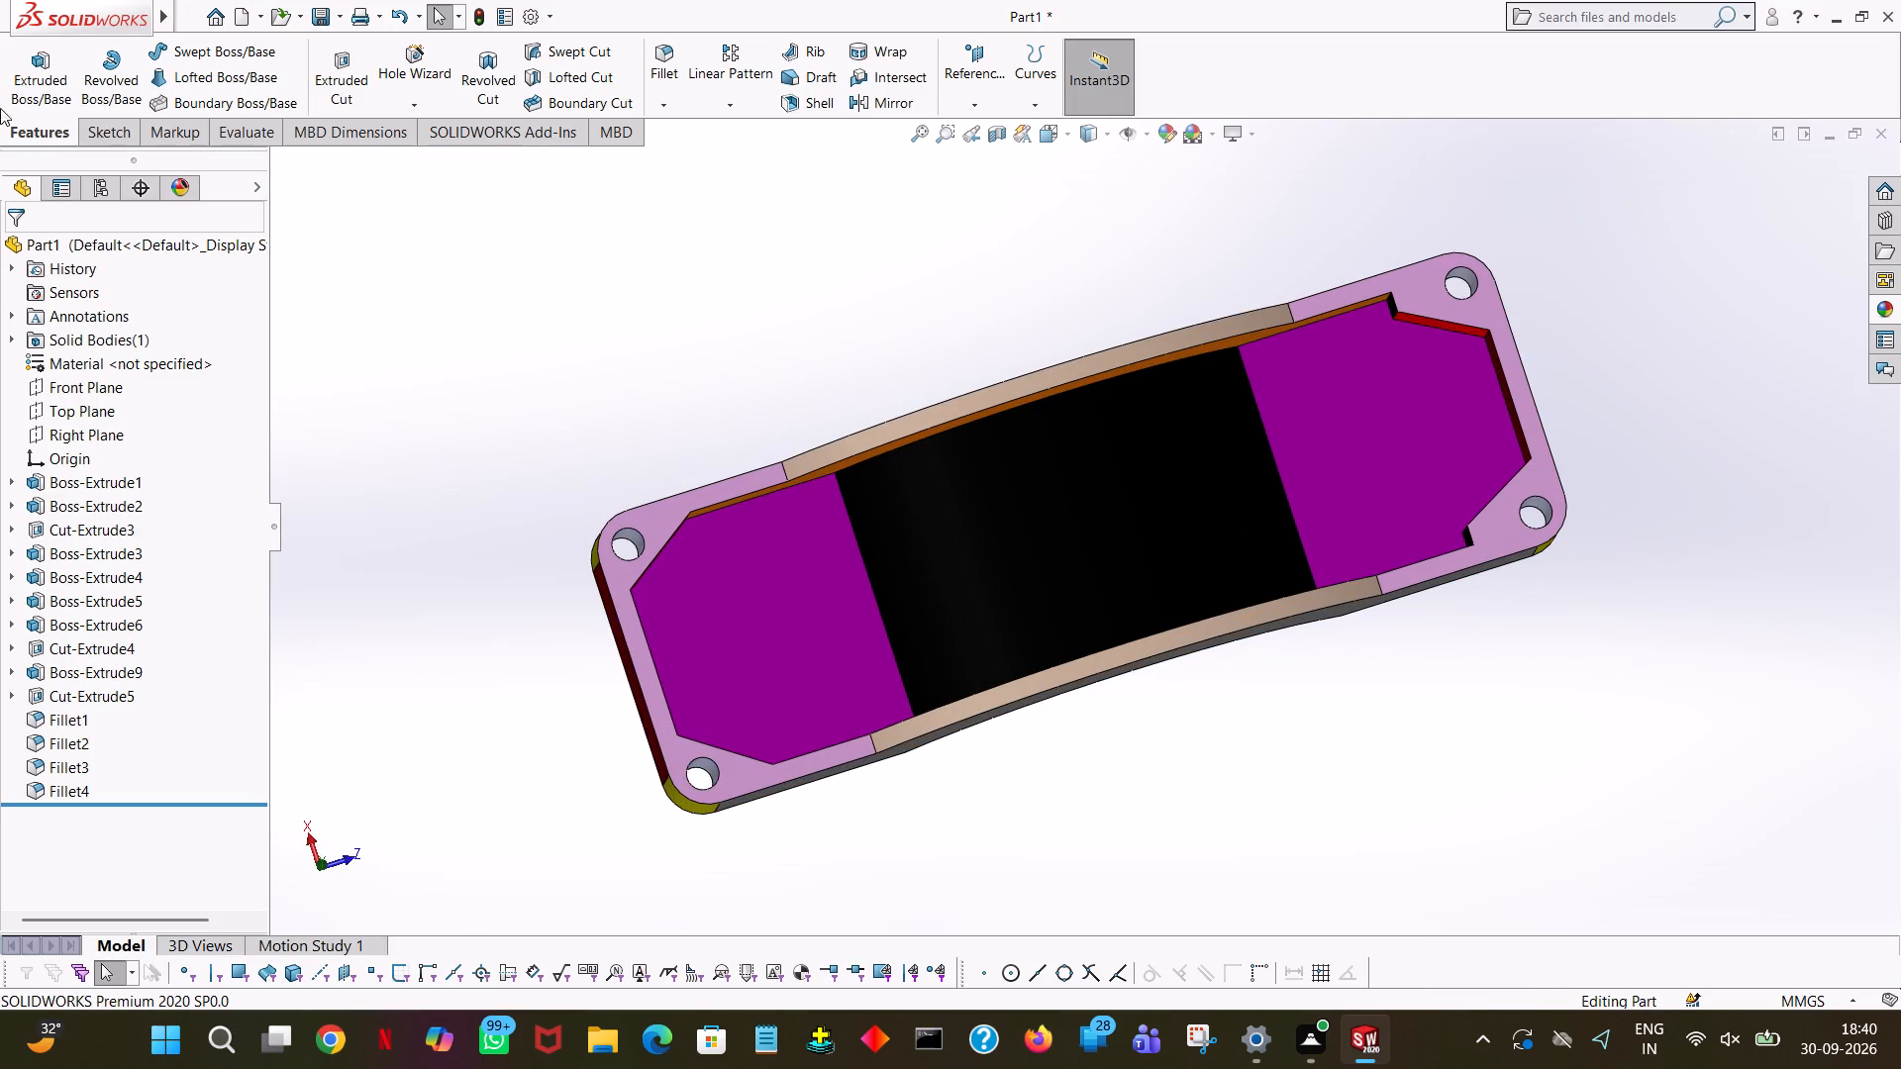
left_click(935, 271)
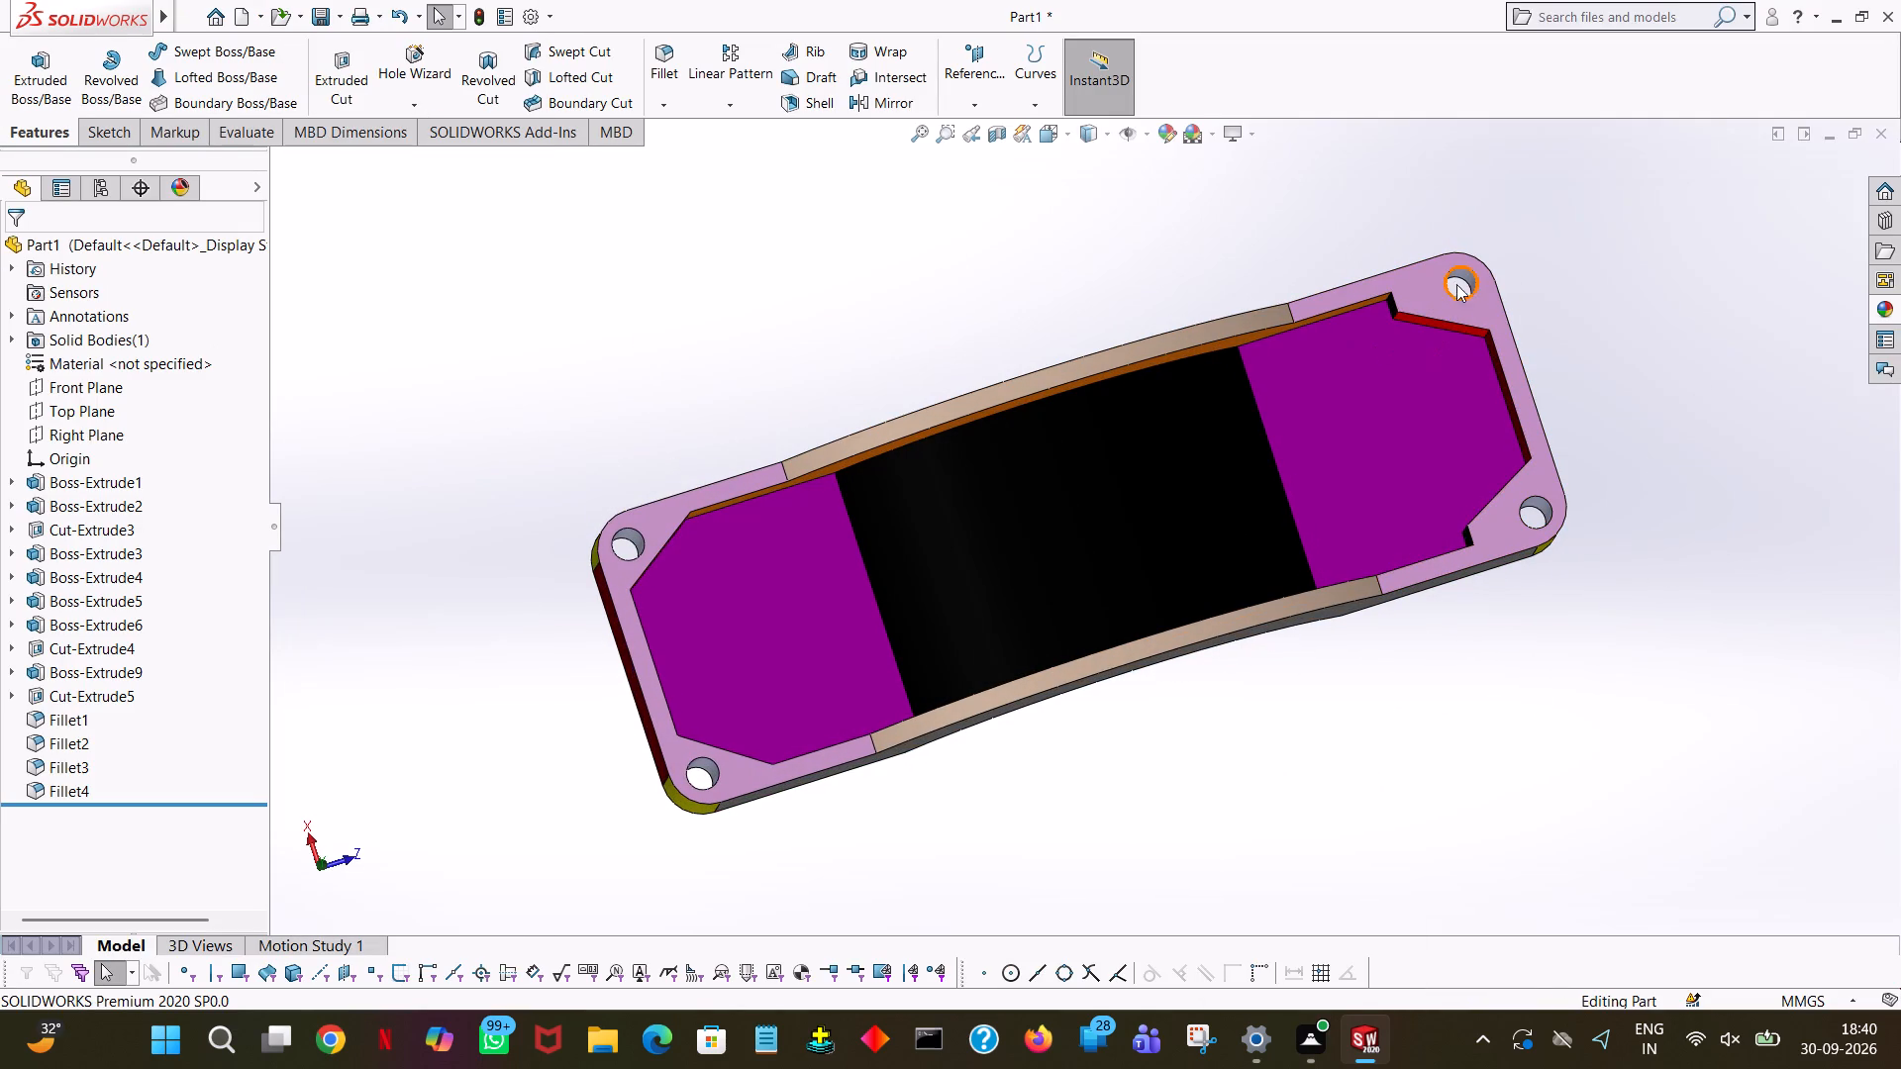
left_click(1463, 275)
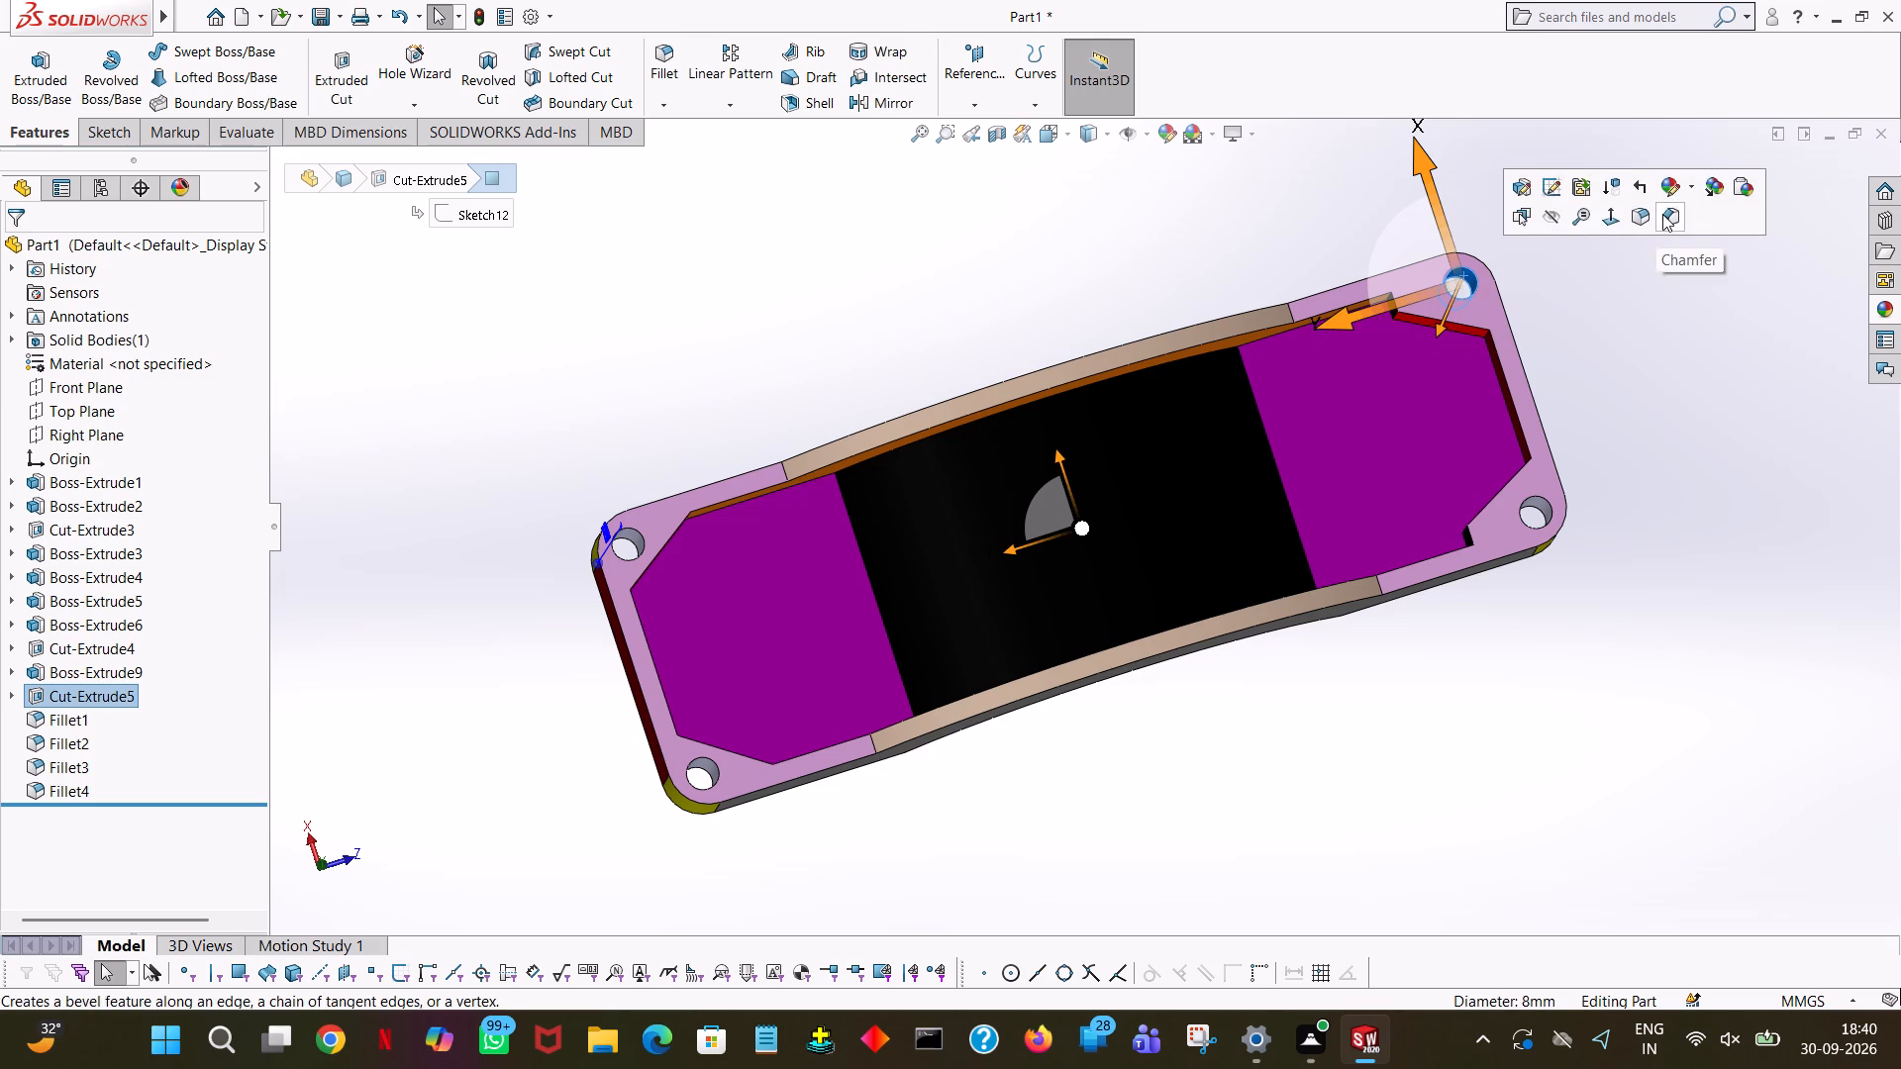
left_click(1662, 188)
left_click(1670, 227)
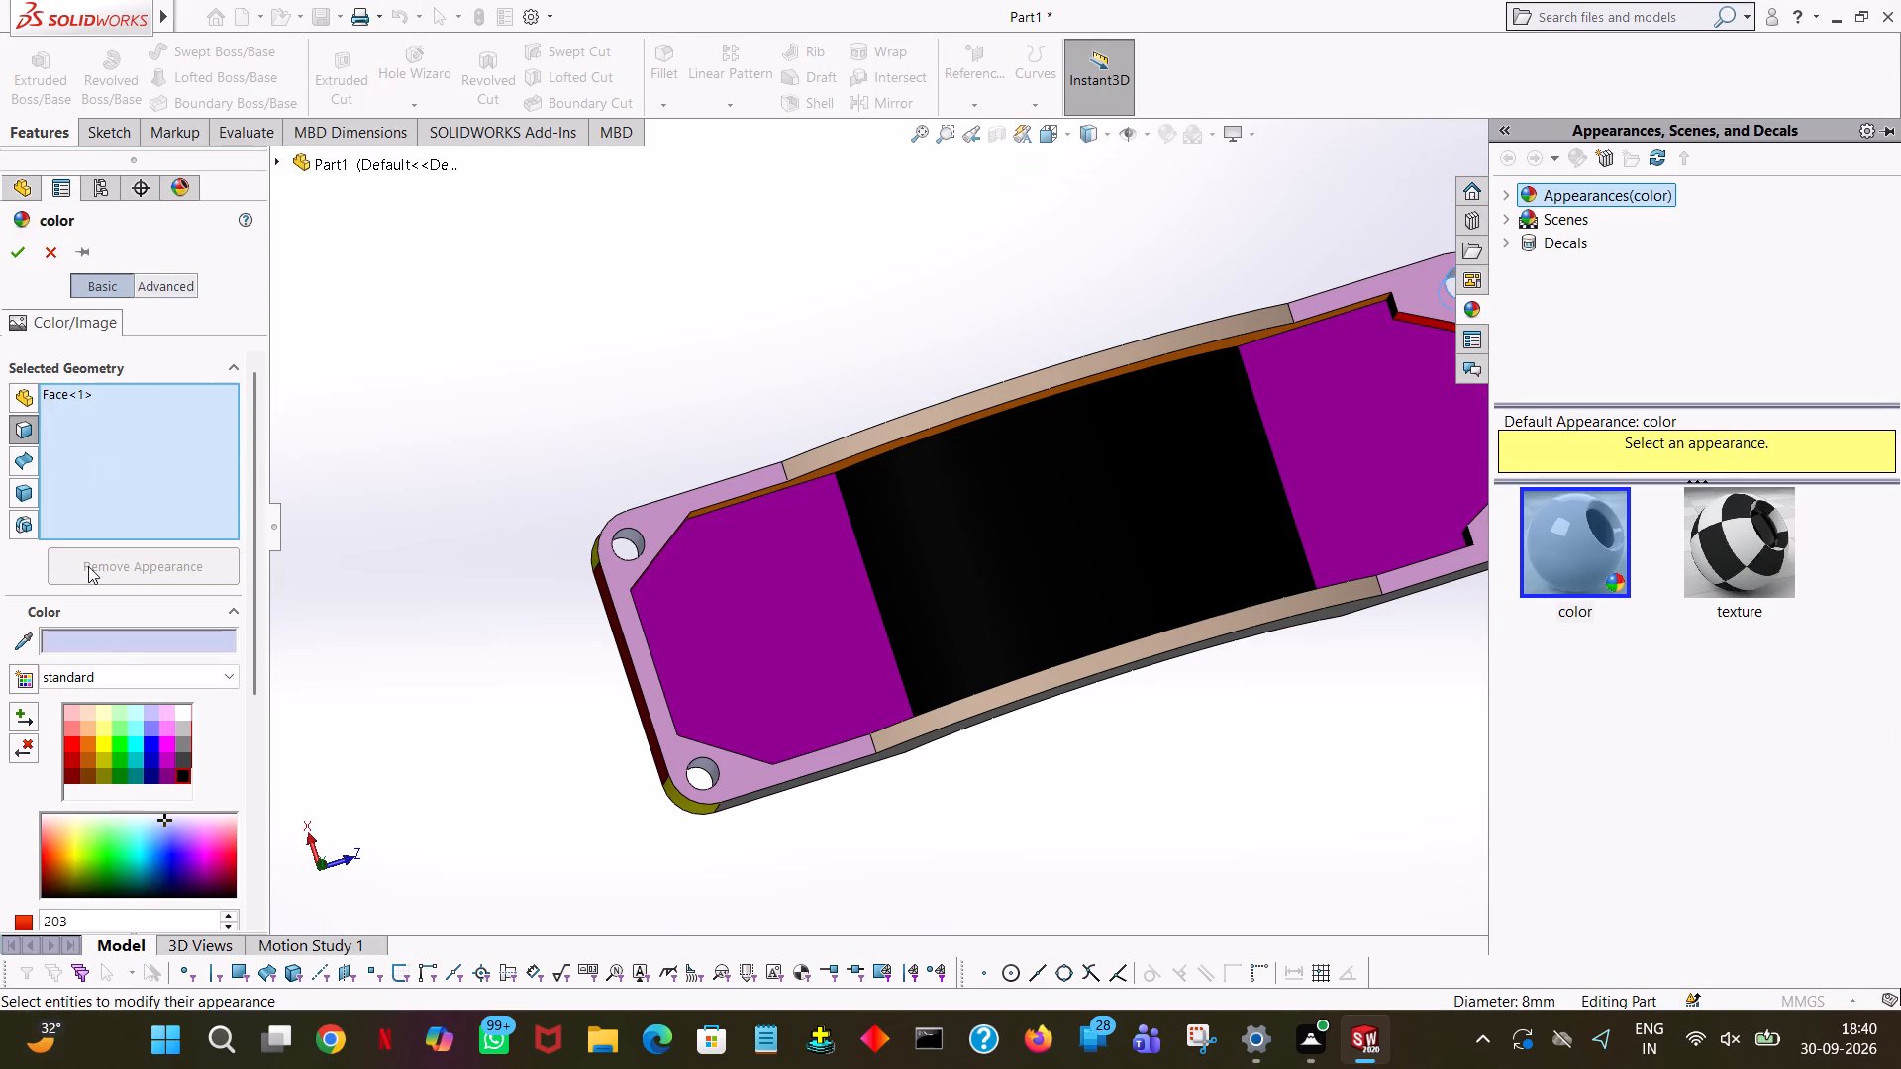
left_click(69, 715)
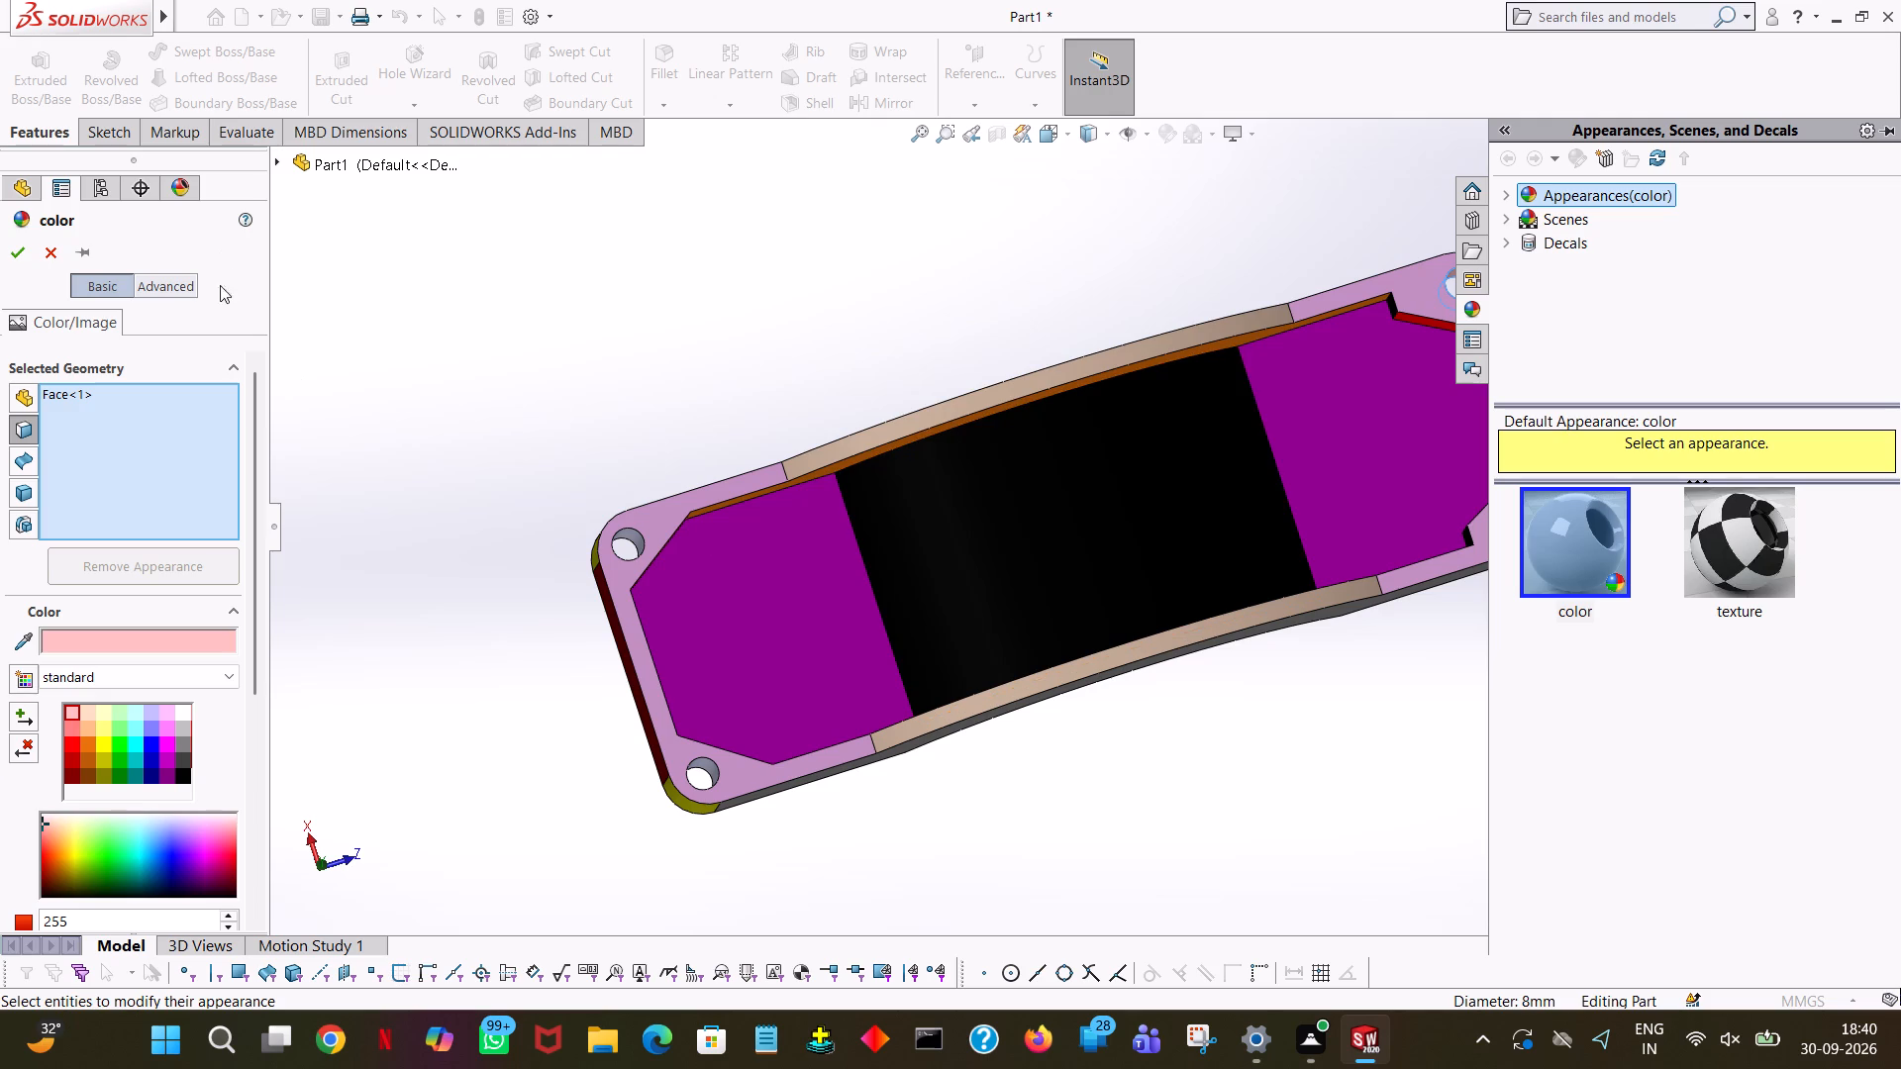
middle_click_drag(1196, 283, 1123, 415)
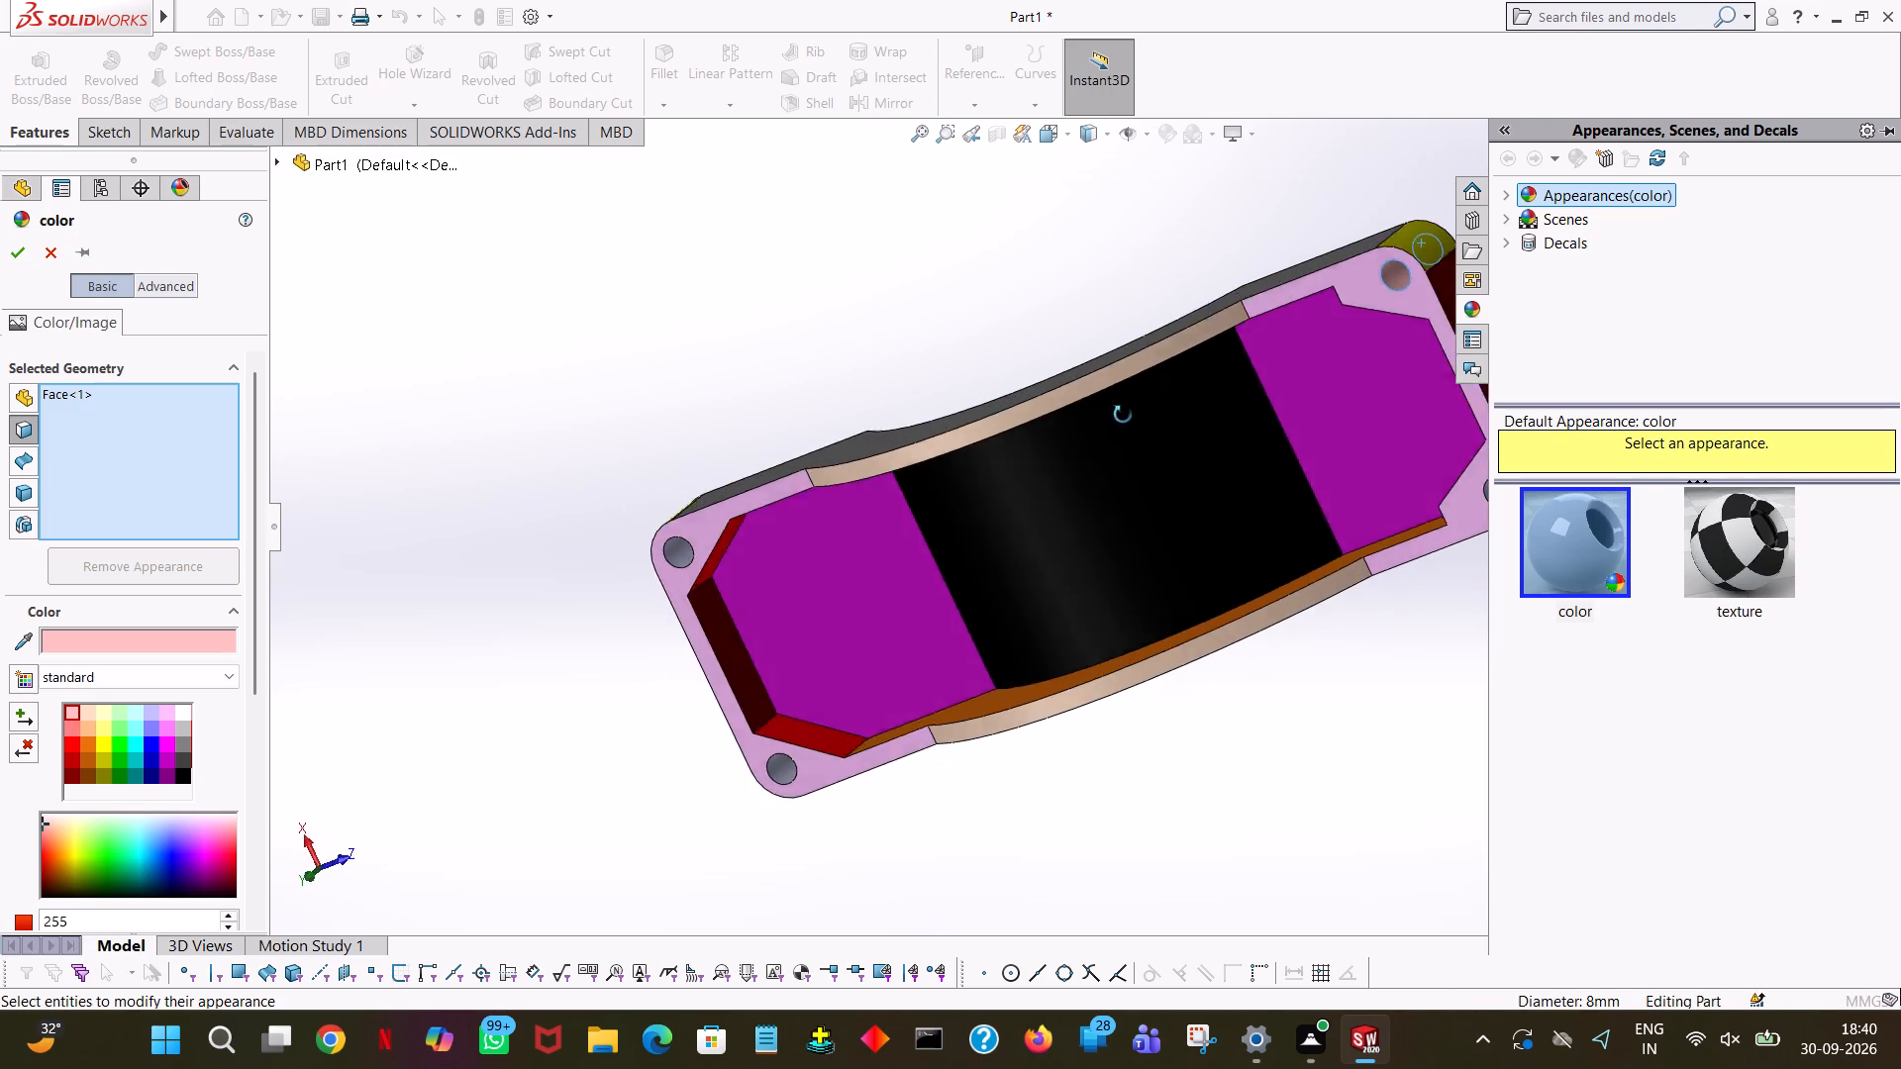
middle_click_drag(1123, 415, 1211, 262)
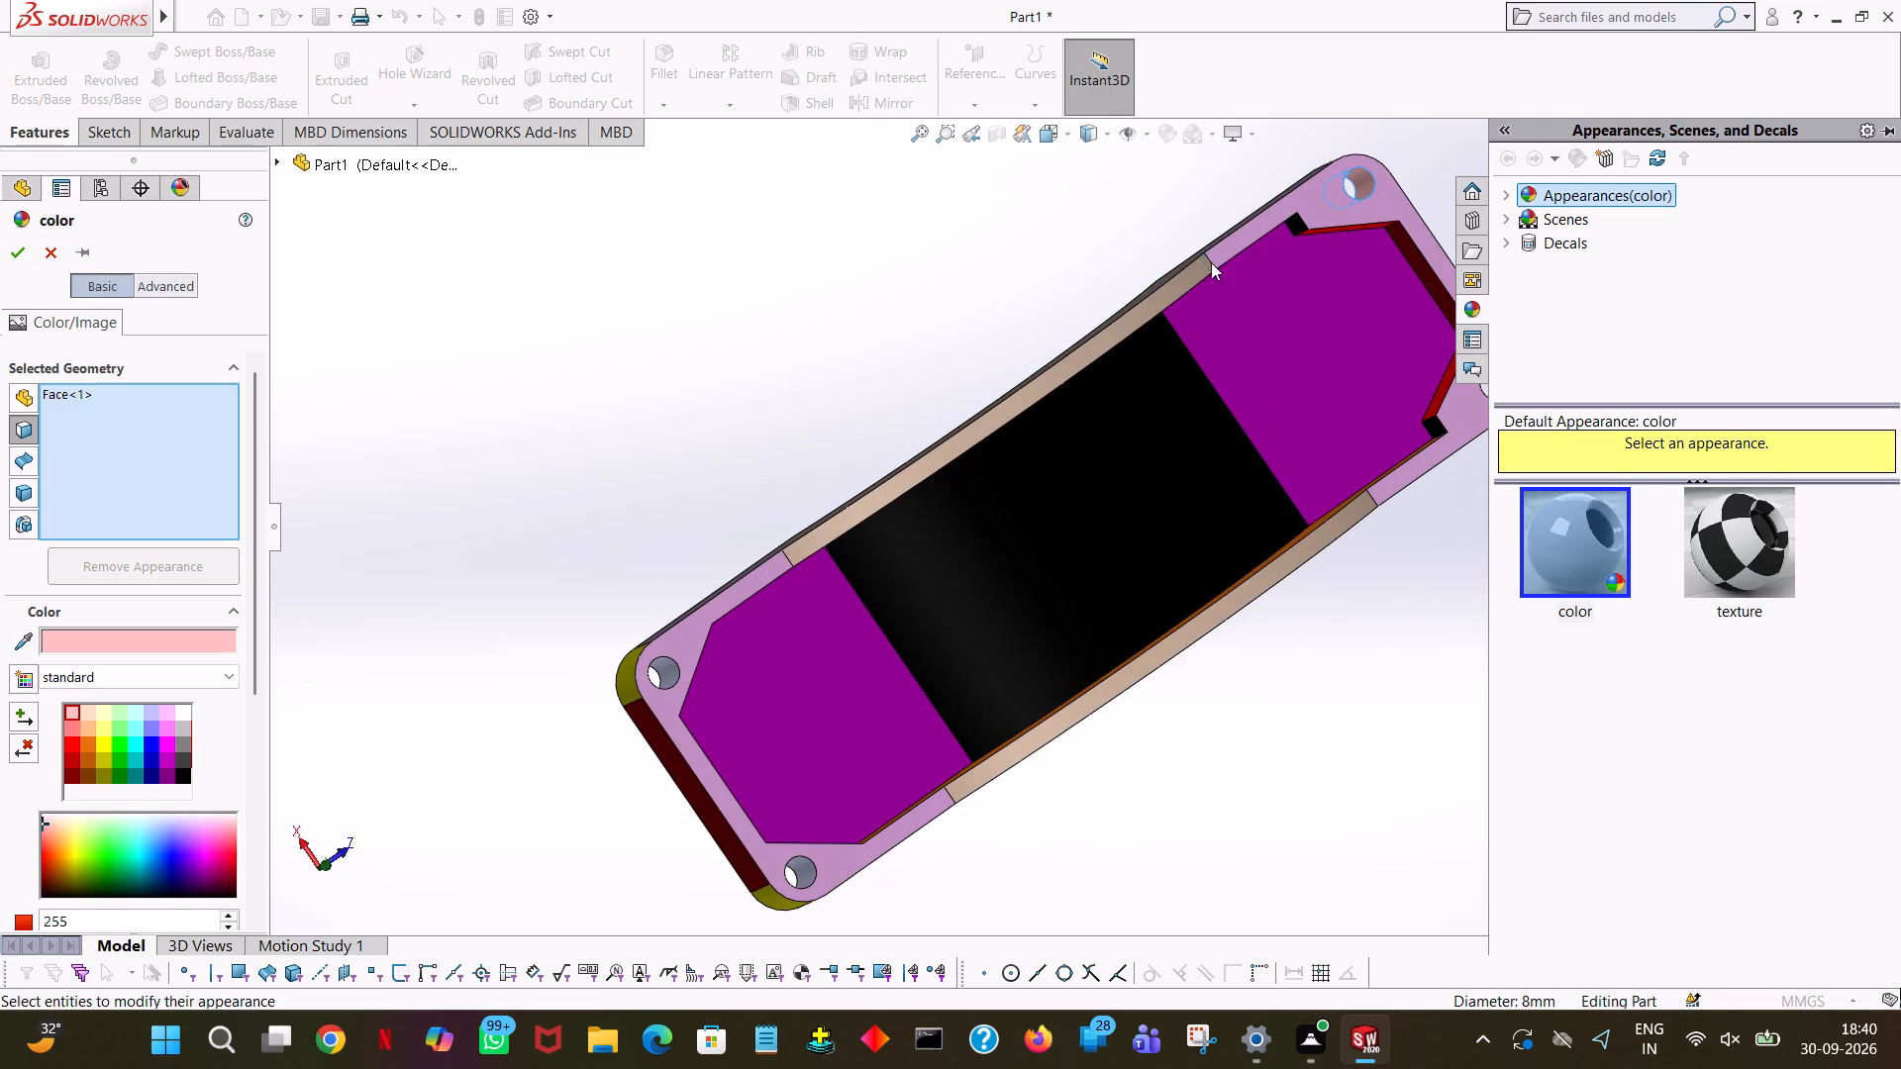
left_click(654, 665)
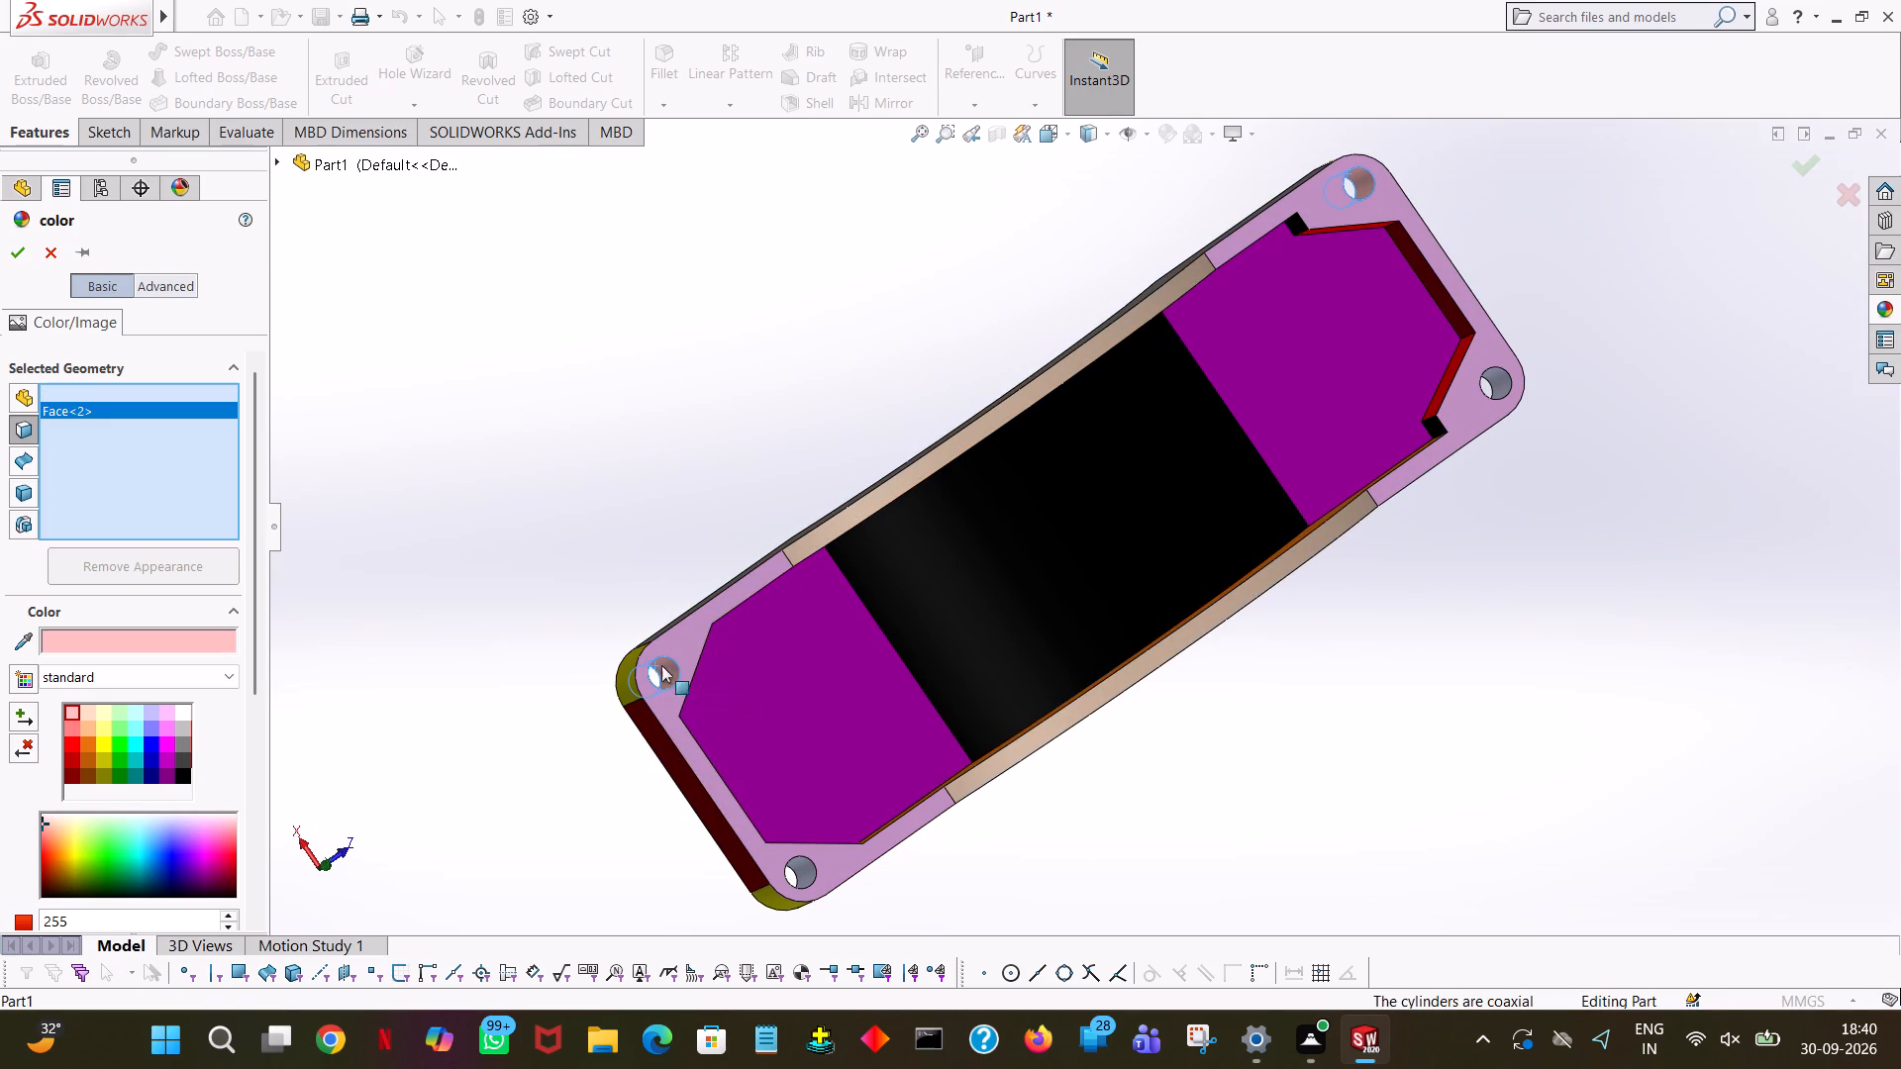
left_click(802, 870)
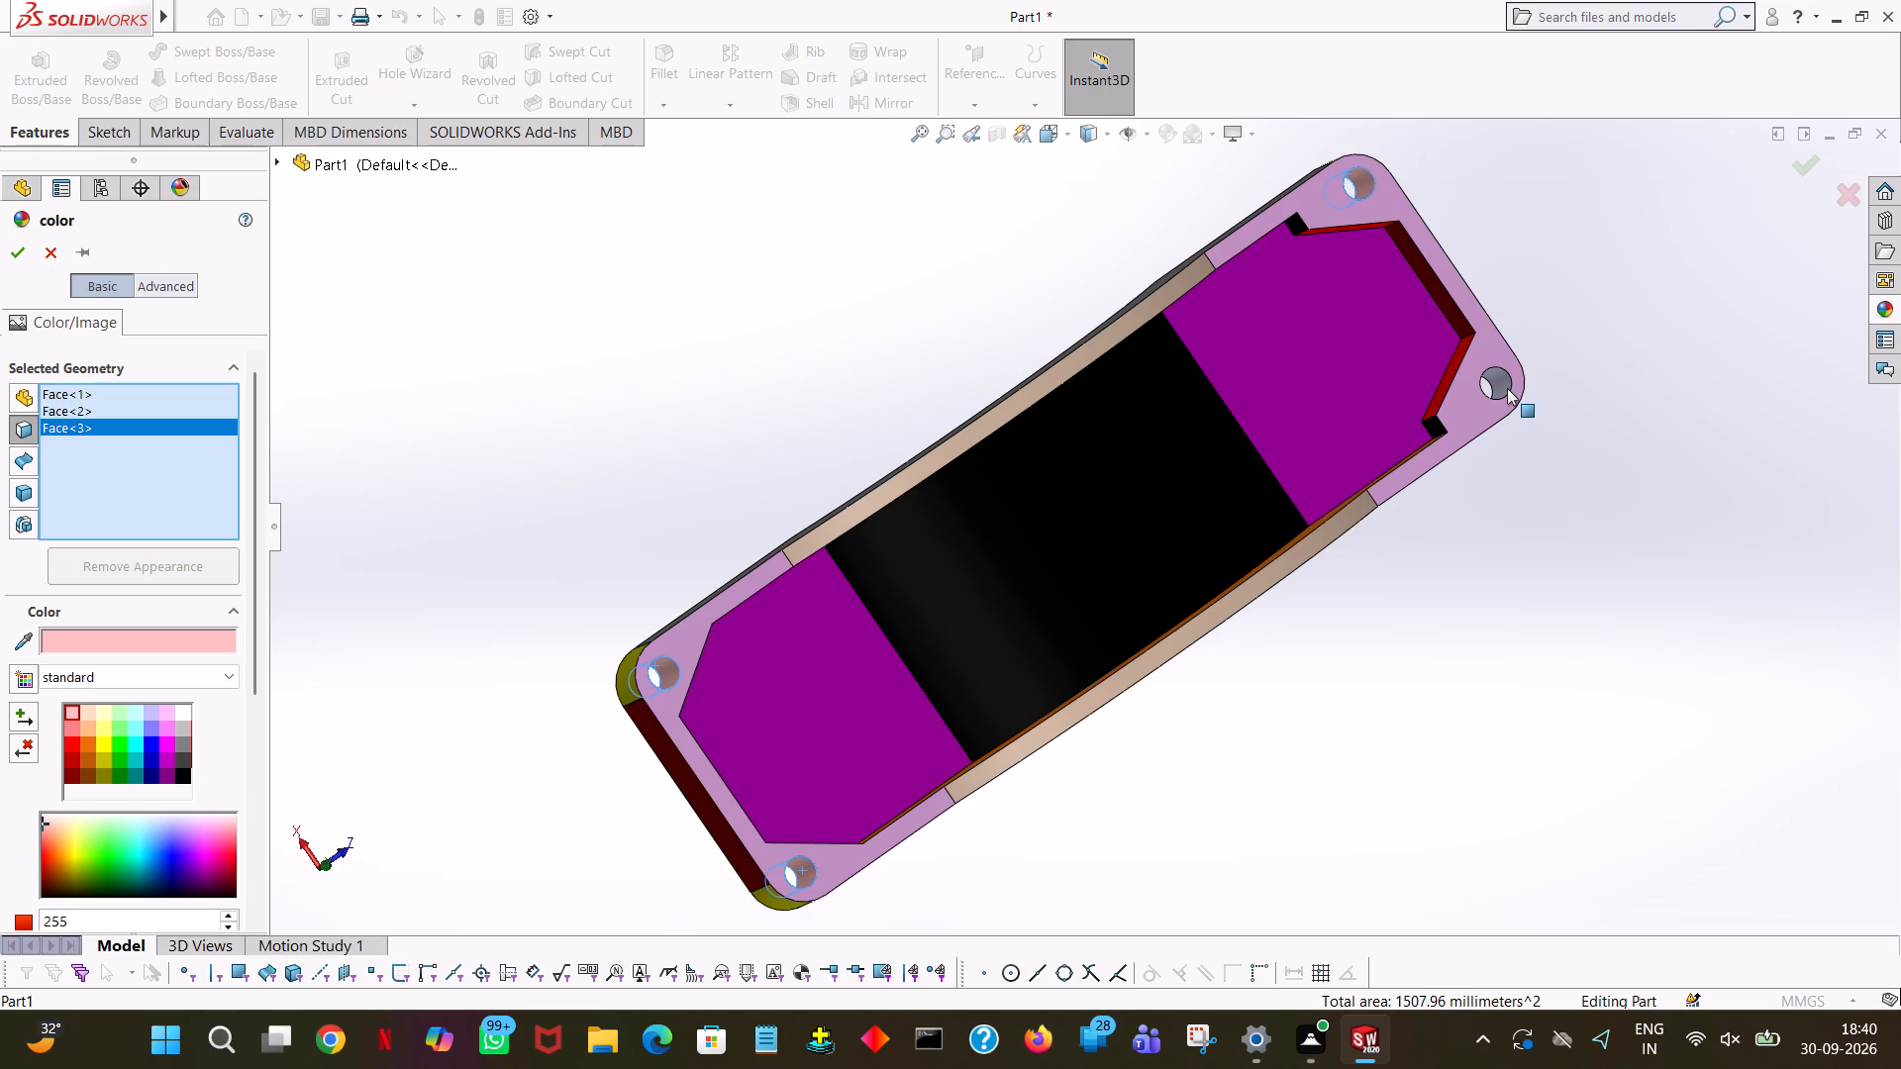
left_click(1507, 388)
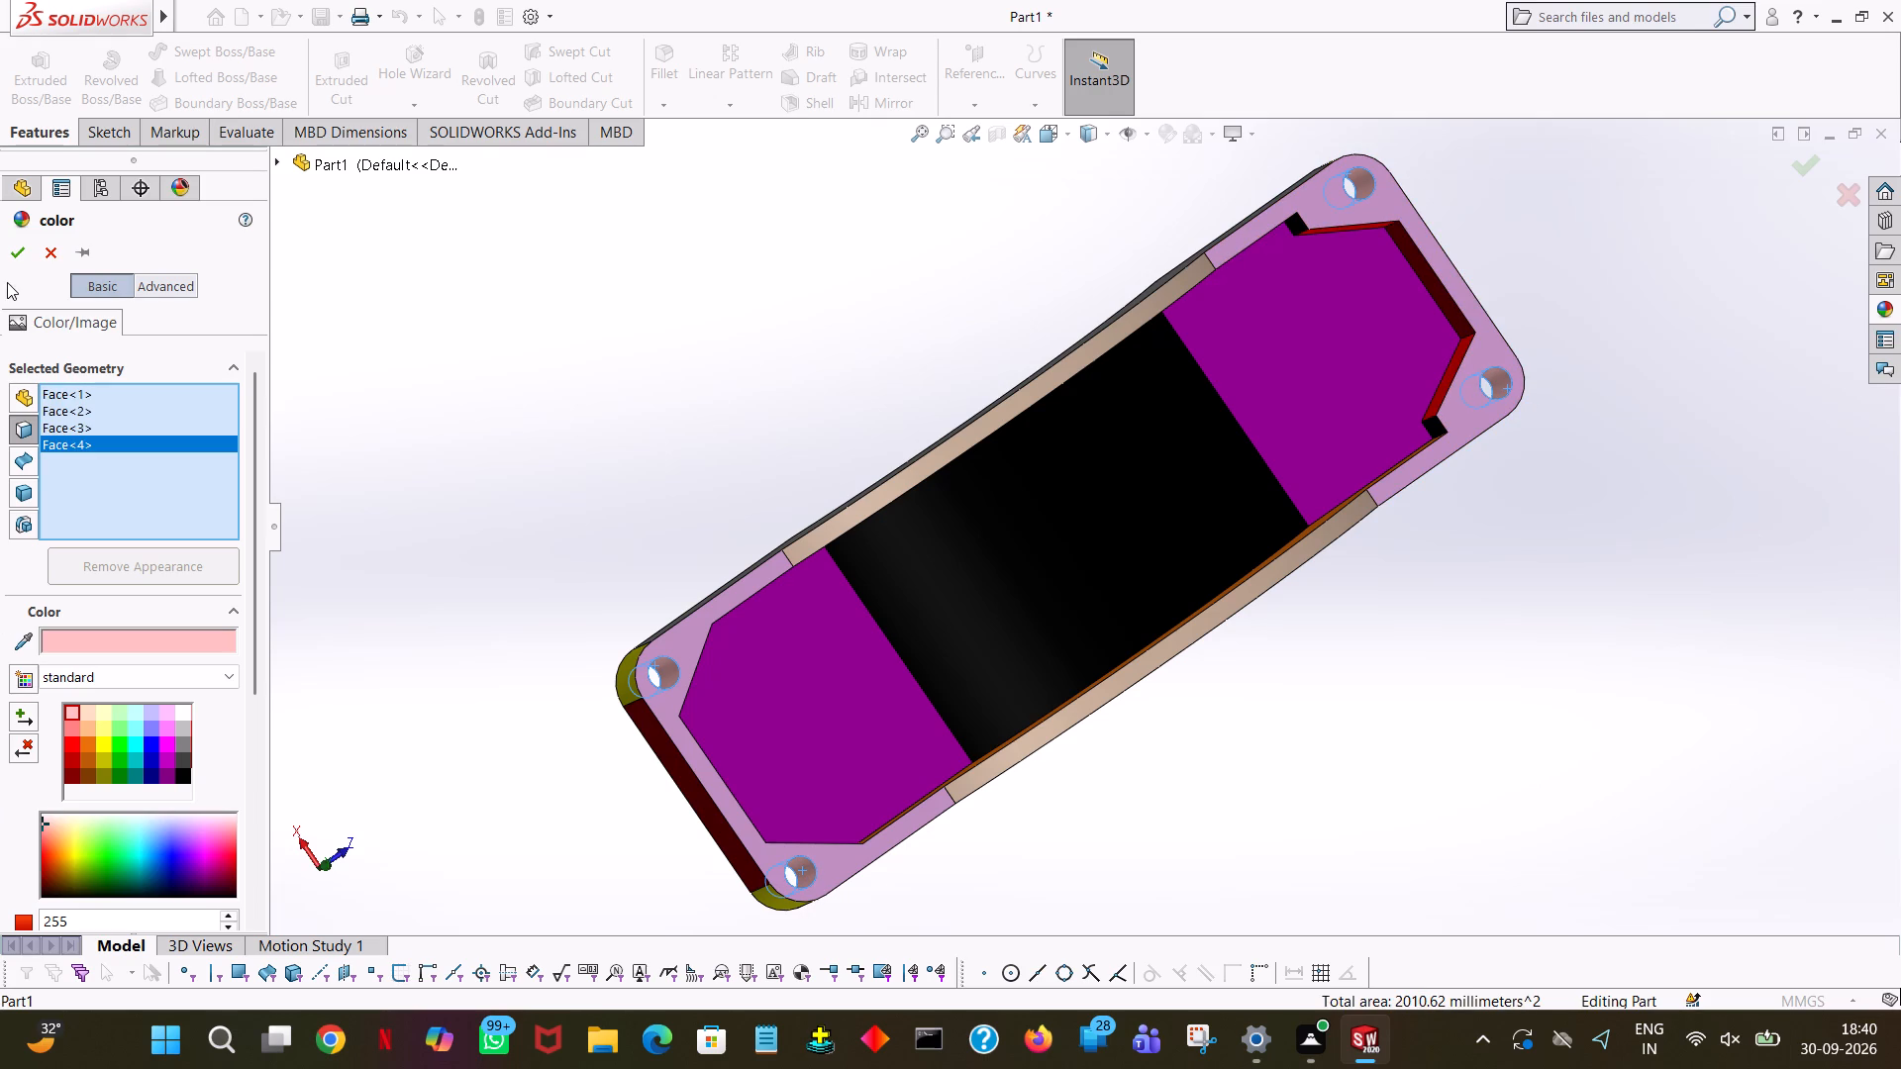
left_click(13, 259)
left_click(1570, 586)
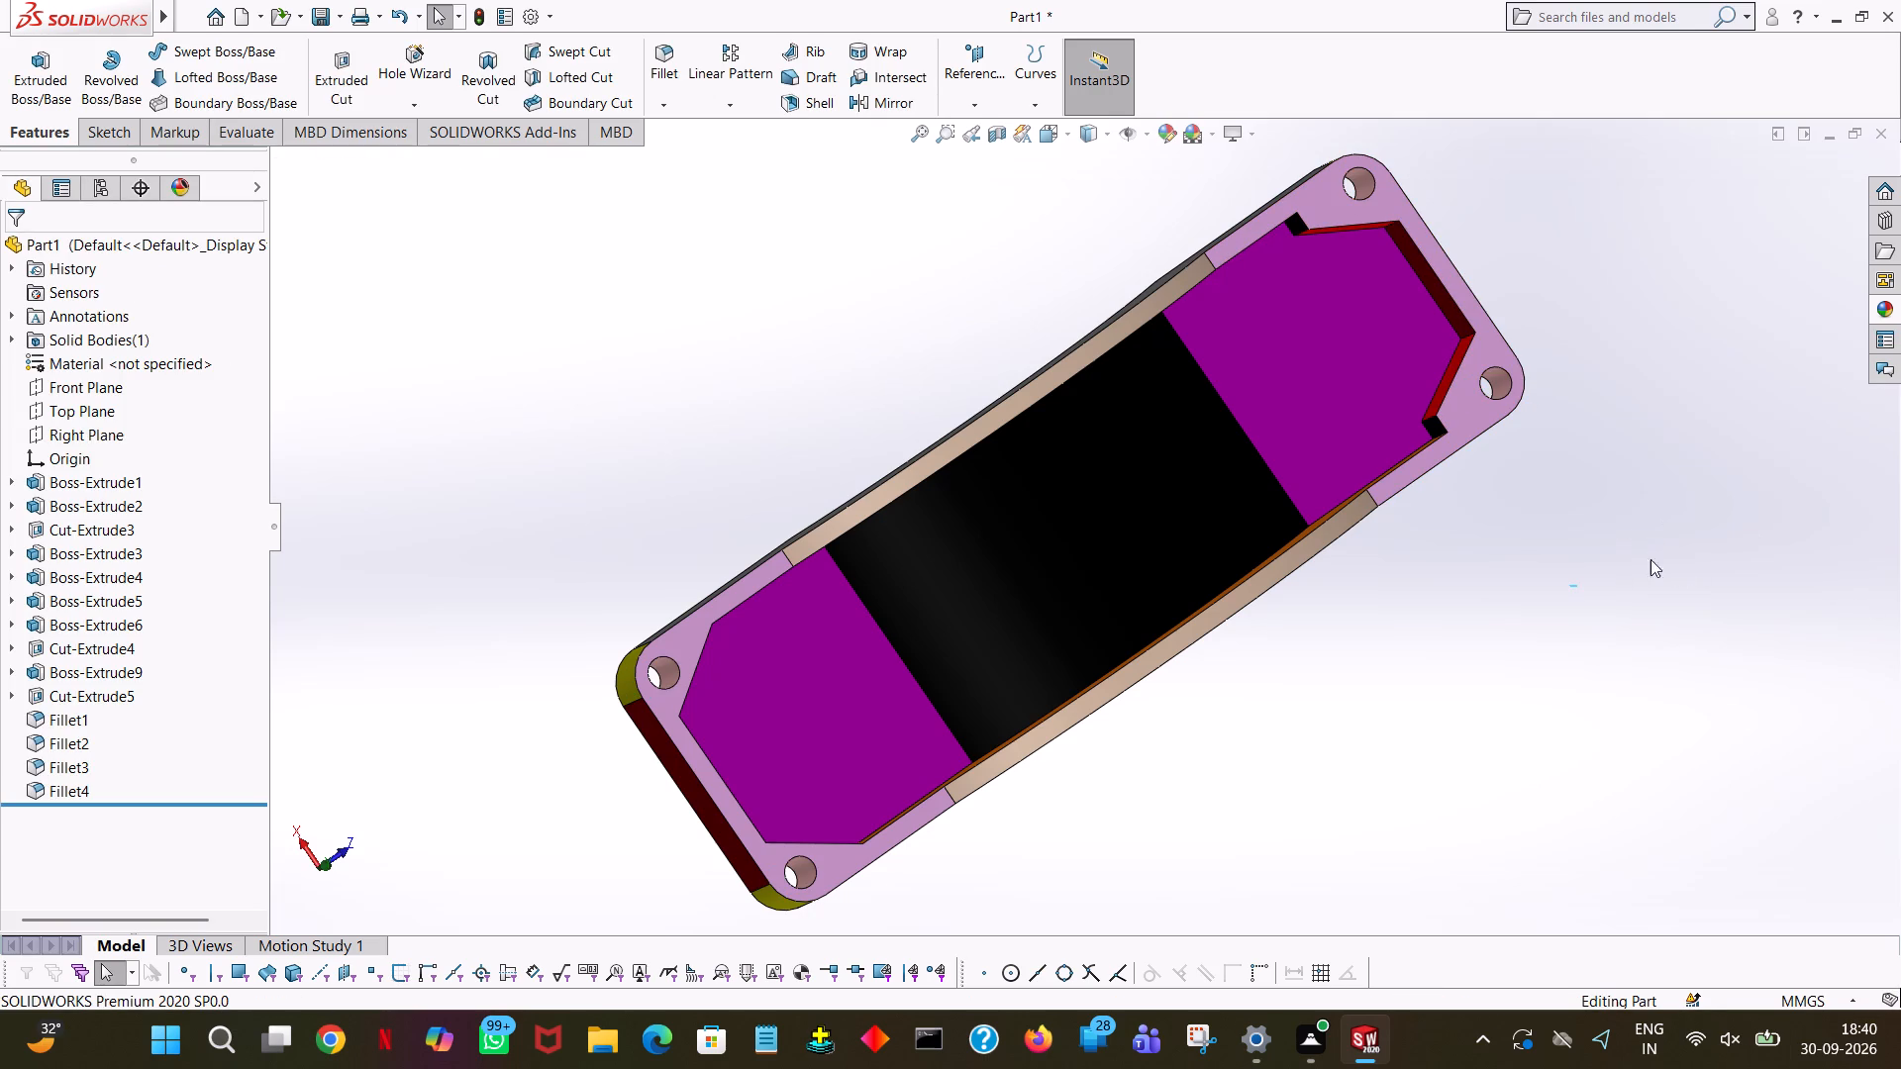
Inspect the coloured bearing cap from its ends, its underside and its recessed side.
middle_click_drag(1639, 529, 1756, 235)
middle_click_drag(1756, 244, 1691, 349)
middle_click_drag(1678, 356, 1341, 465)
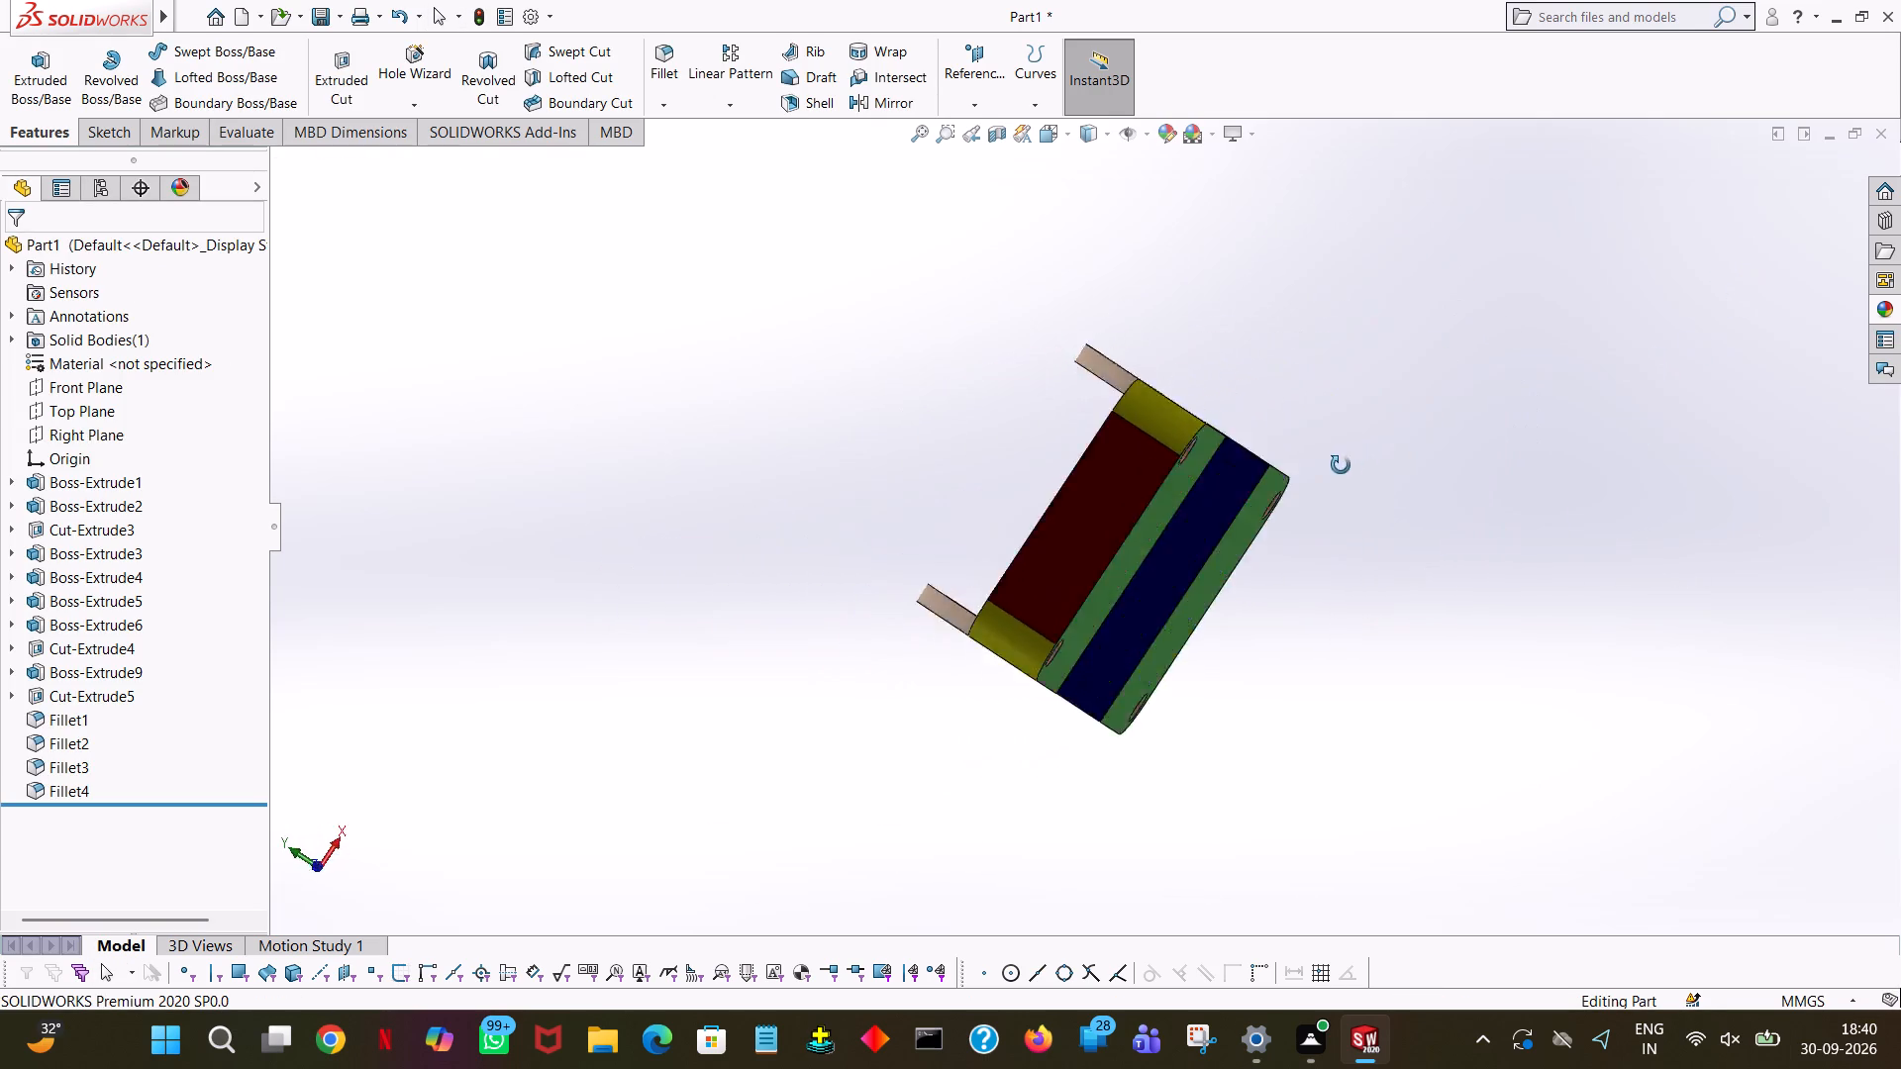
middle_click_drag(1341, 465, 1106, 612)
middle_click_drag(1098, 634, 1383, 984)
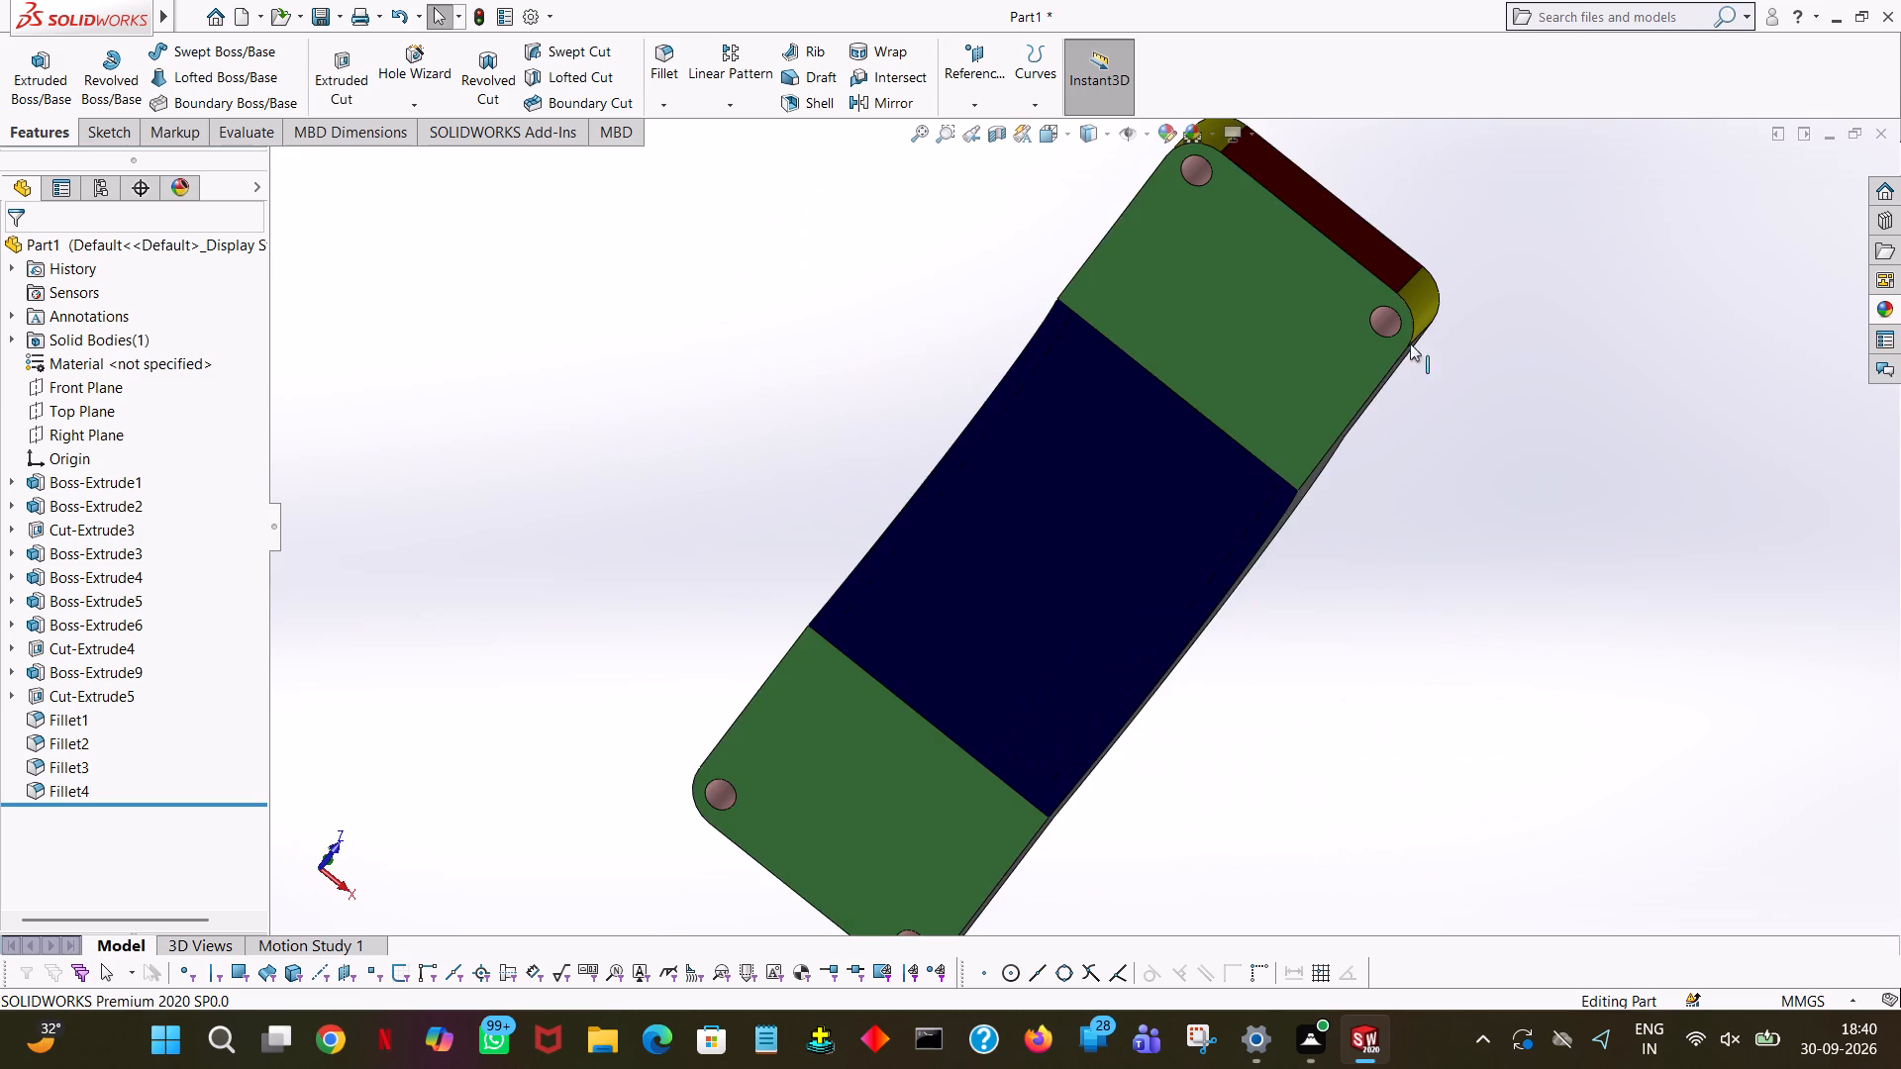
middle_click_drag(1384, 453, 1474, 1068)
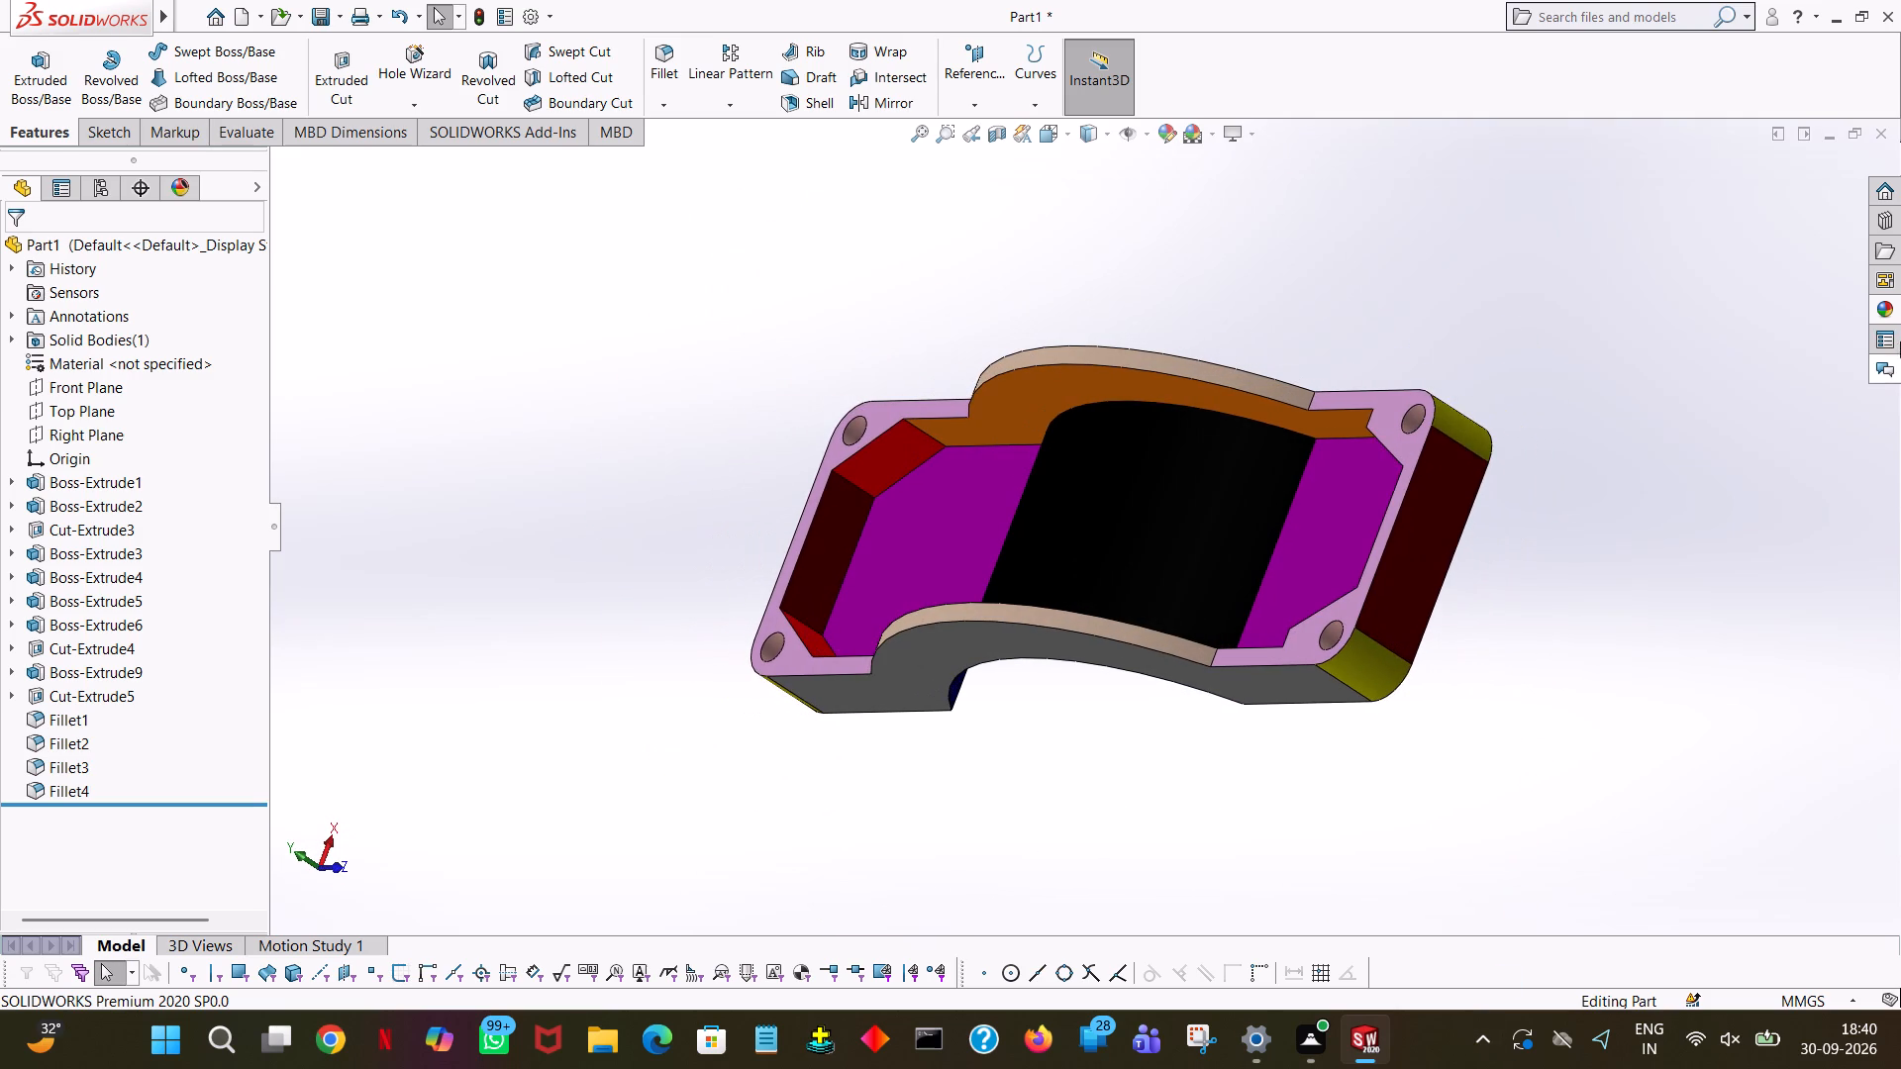
left_click(1224, 251)
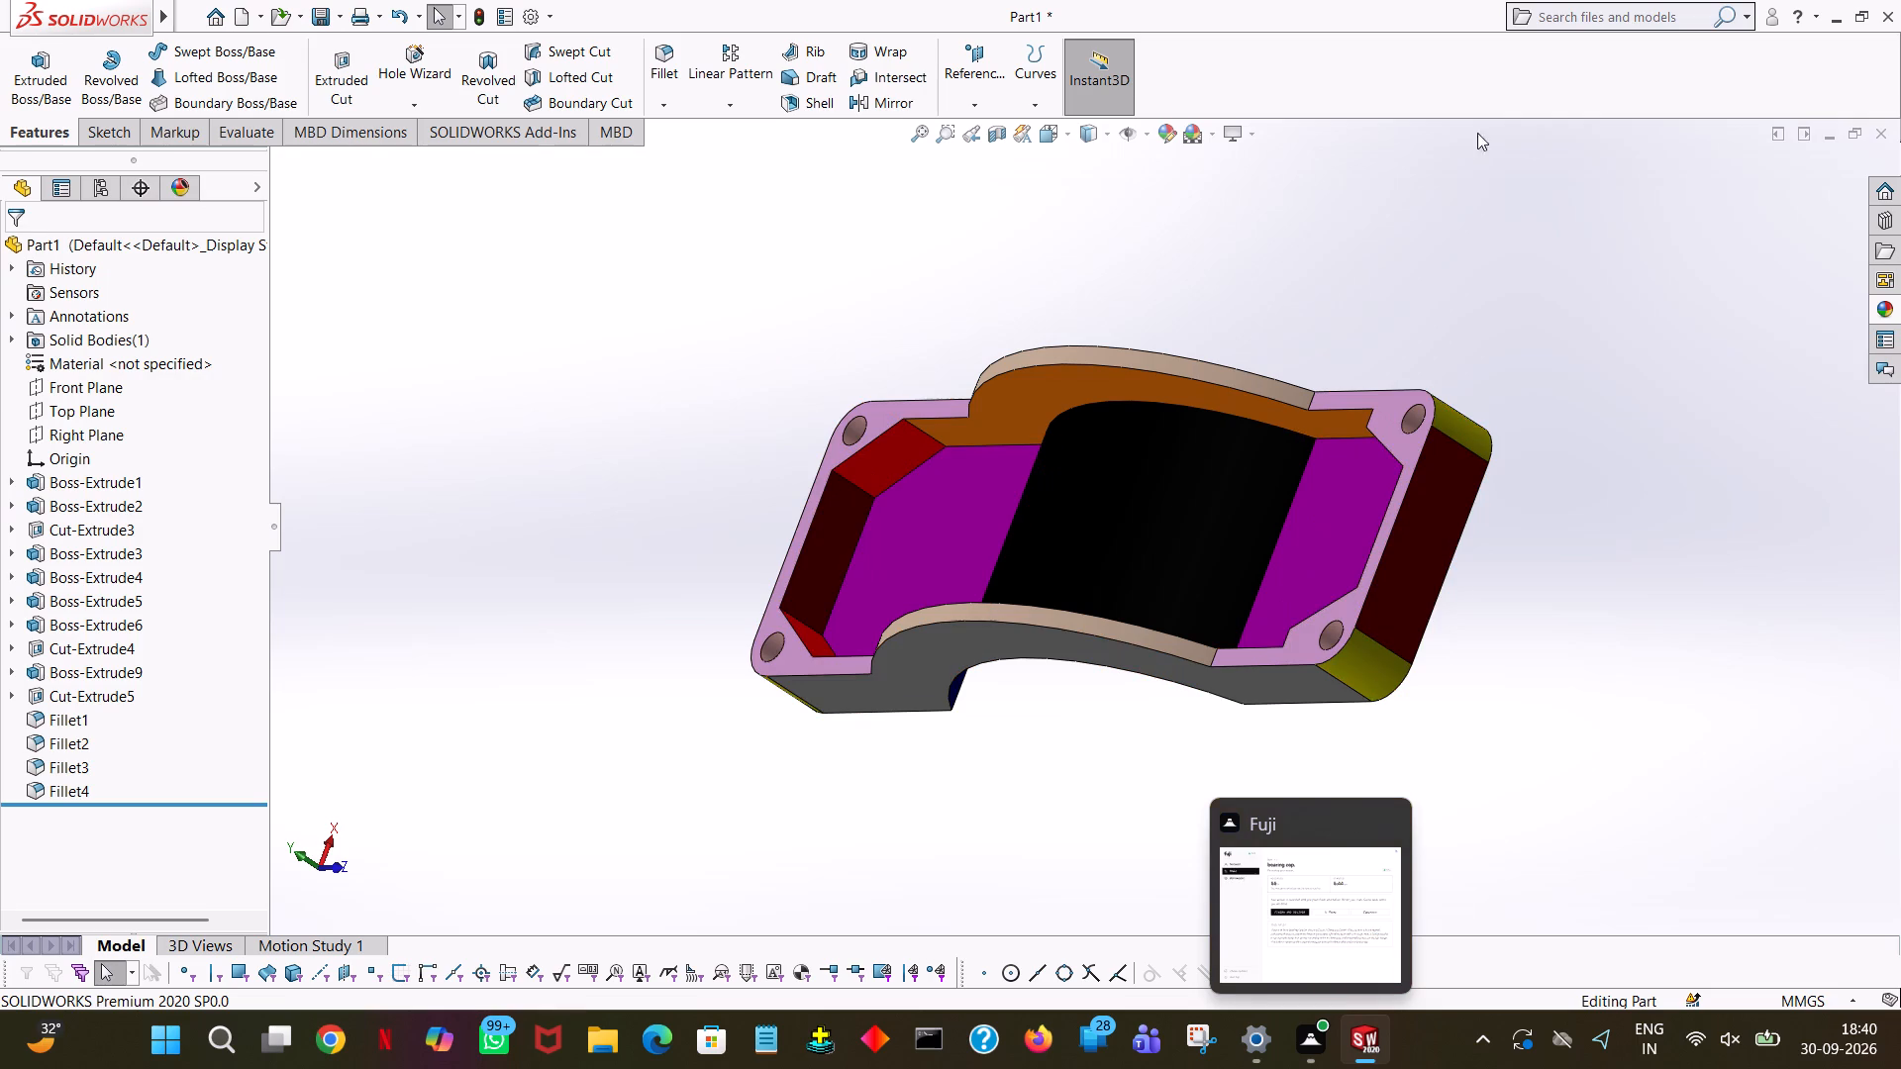
left_click(901, 265)
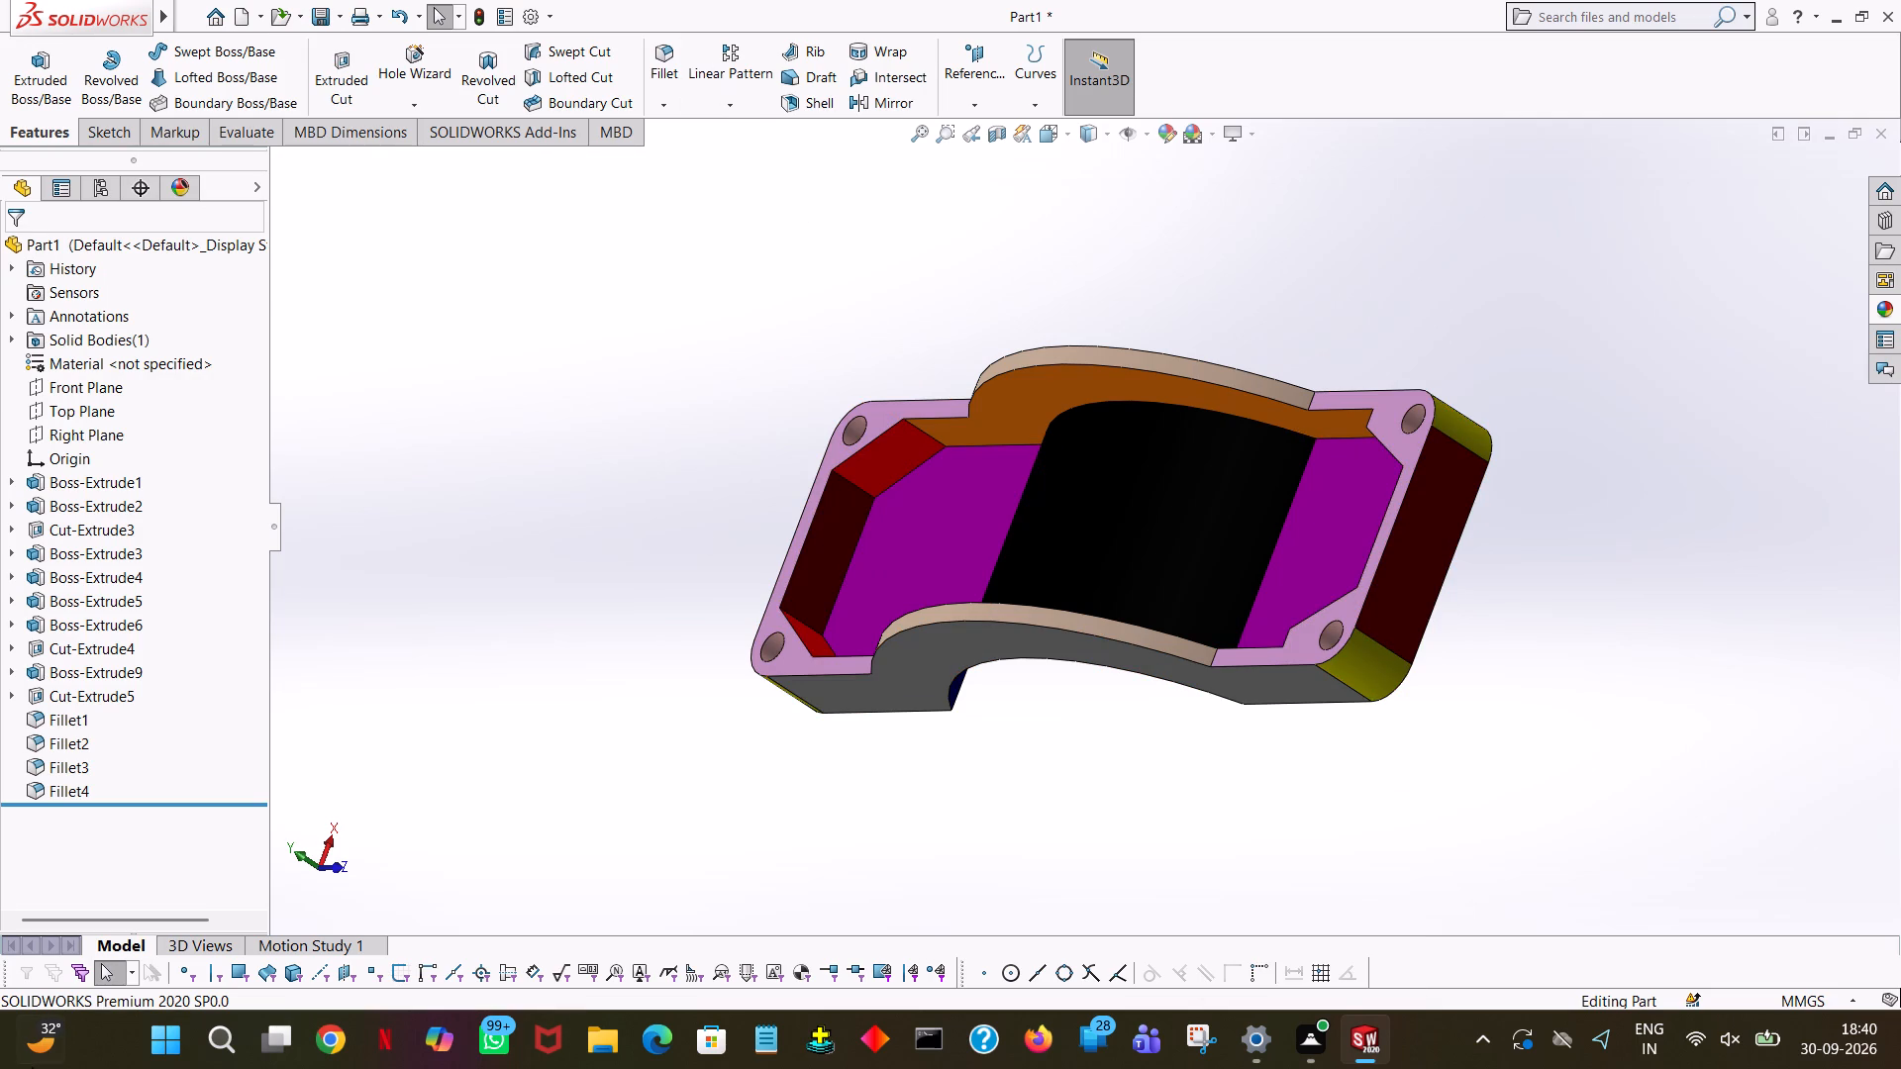
left_click(644, 568)
left_click(487, 601)
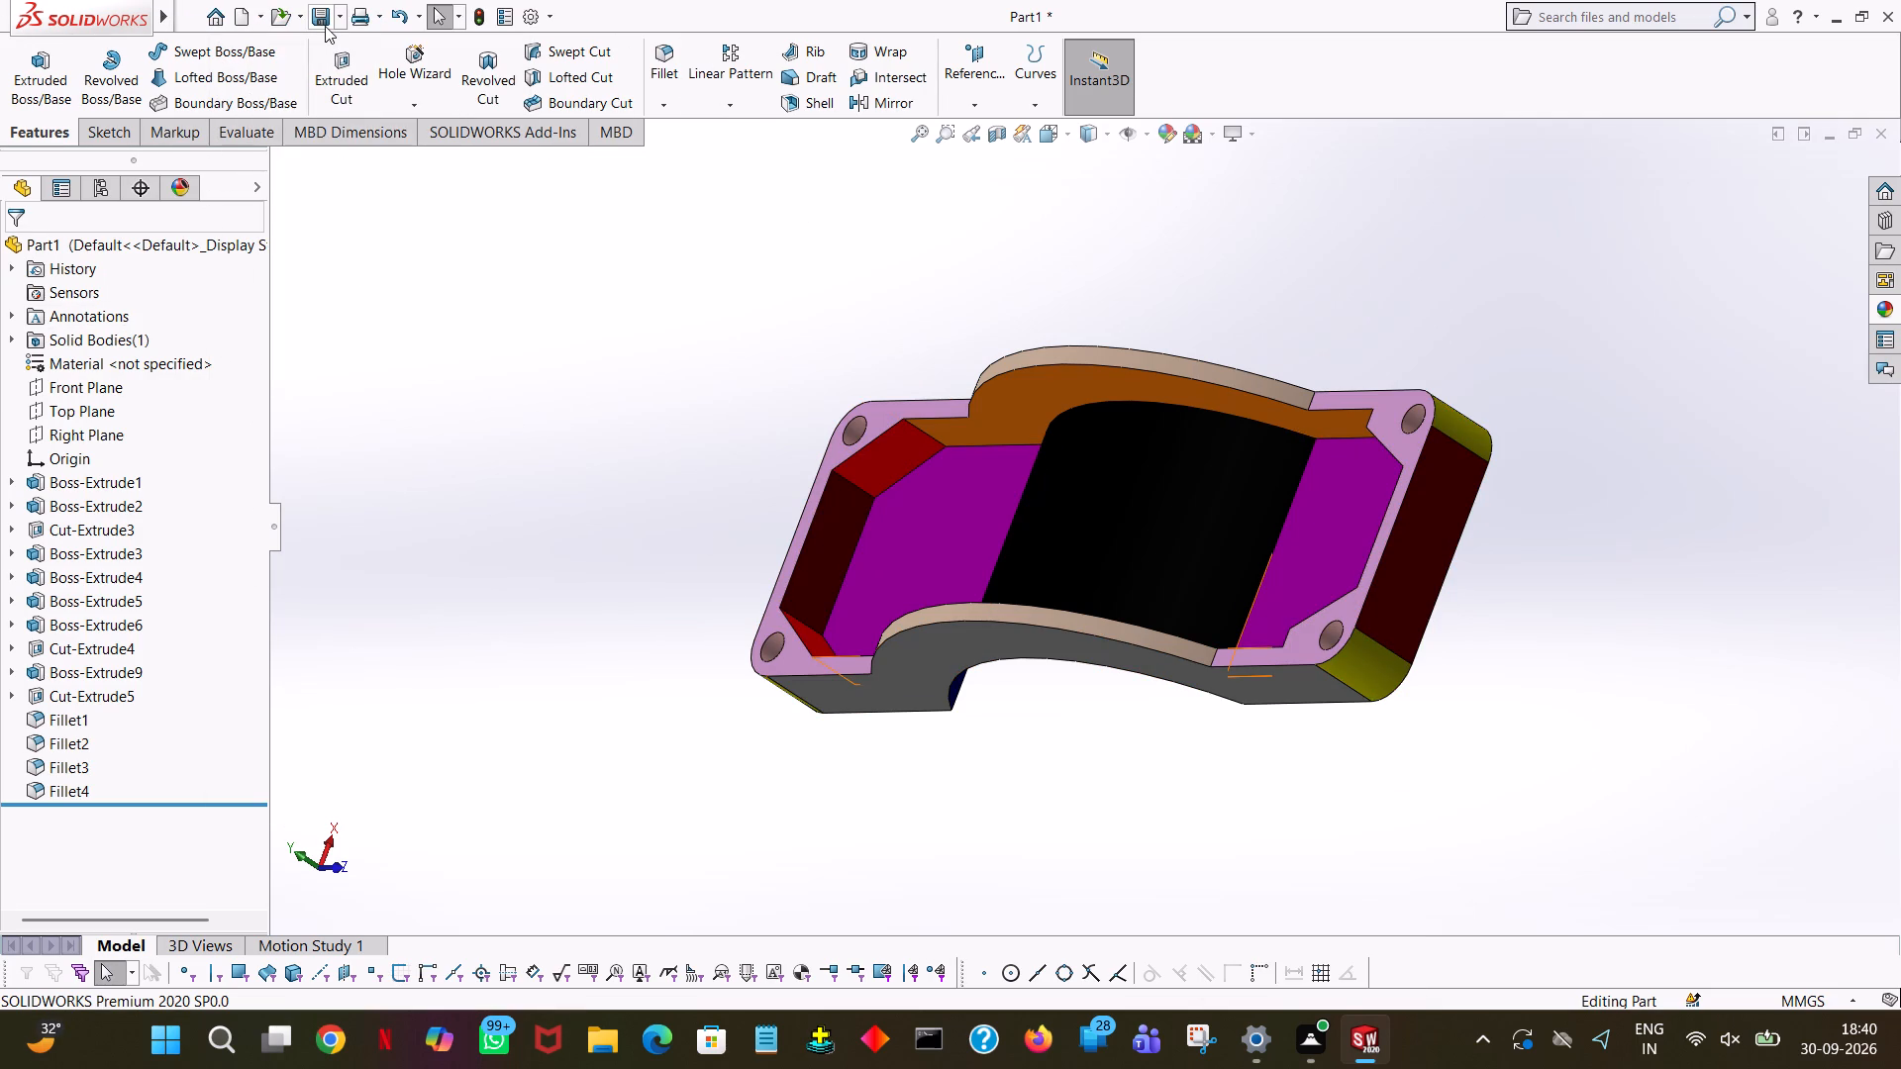
Save the model as an Adobe PDF named "bearing cap" in the "pdf new job" folder.
left_click(325, 25)
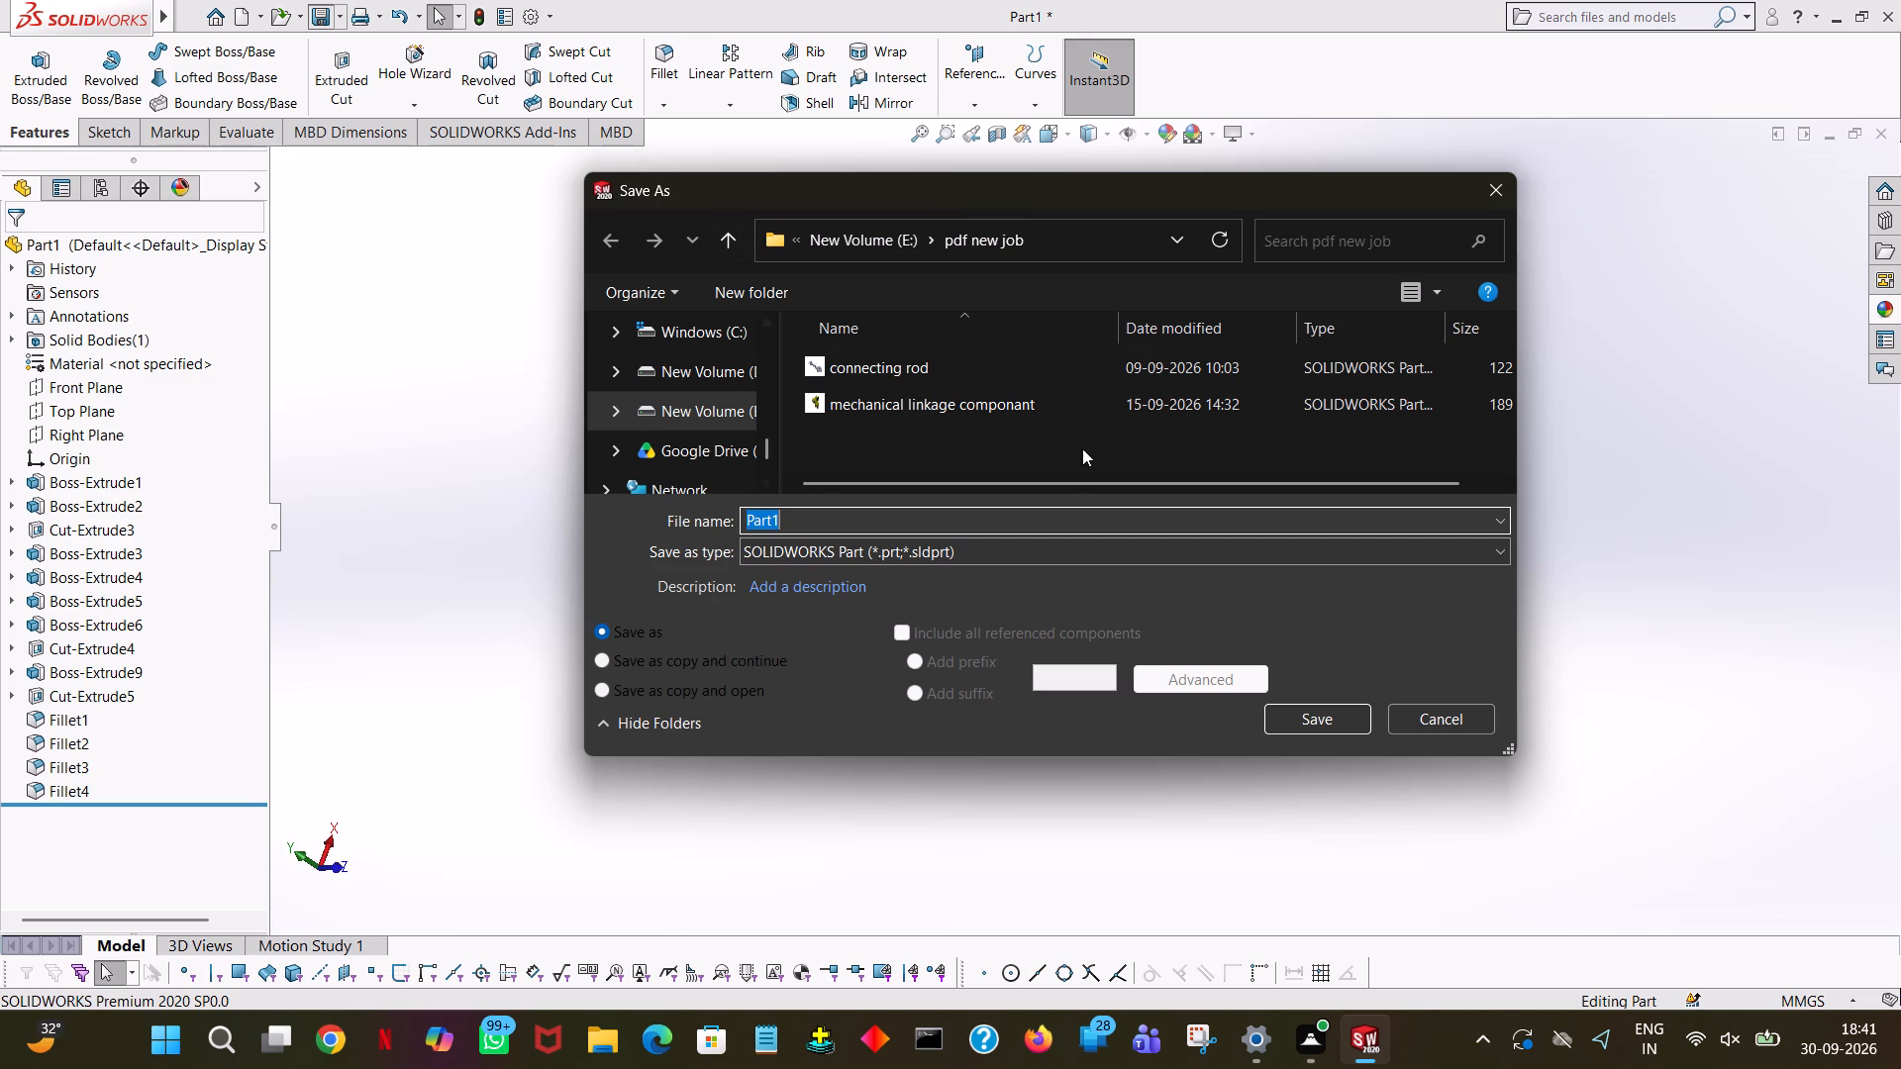
left_click(949, 558)
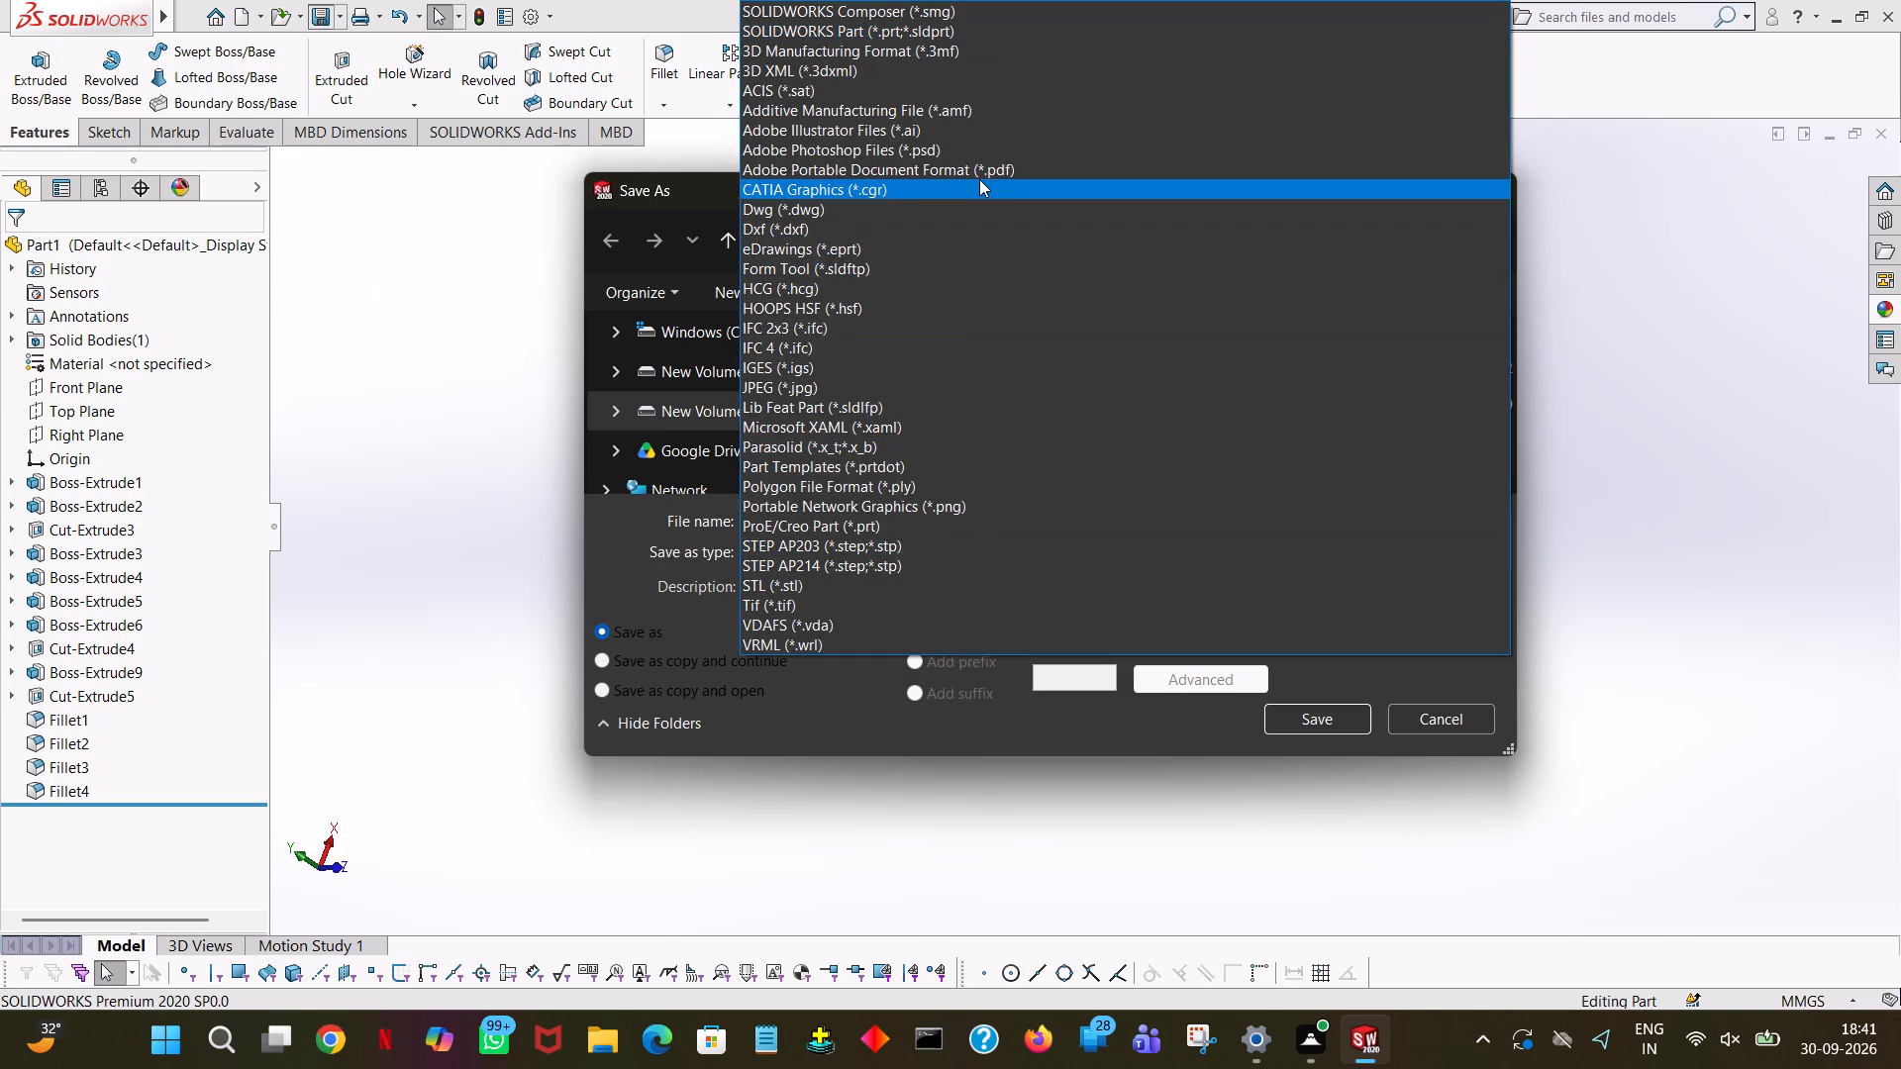
left_click(979, 173)
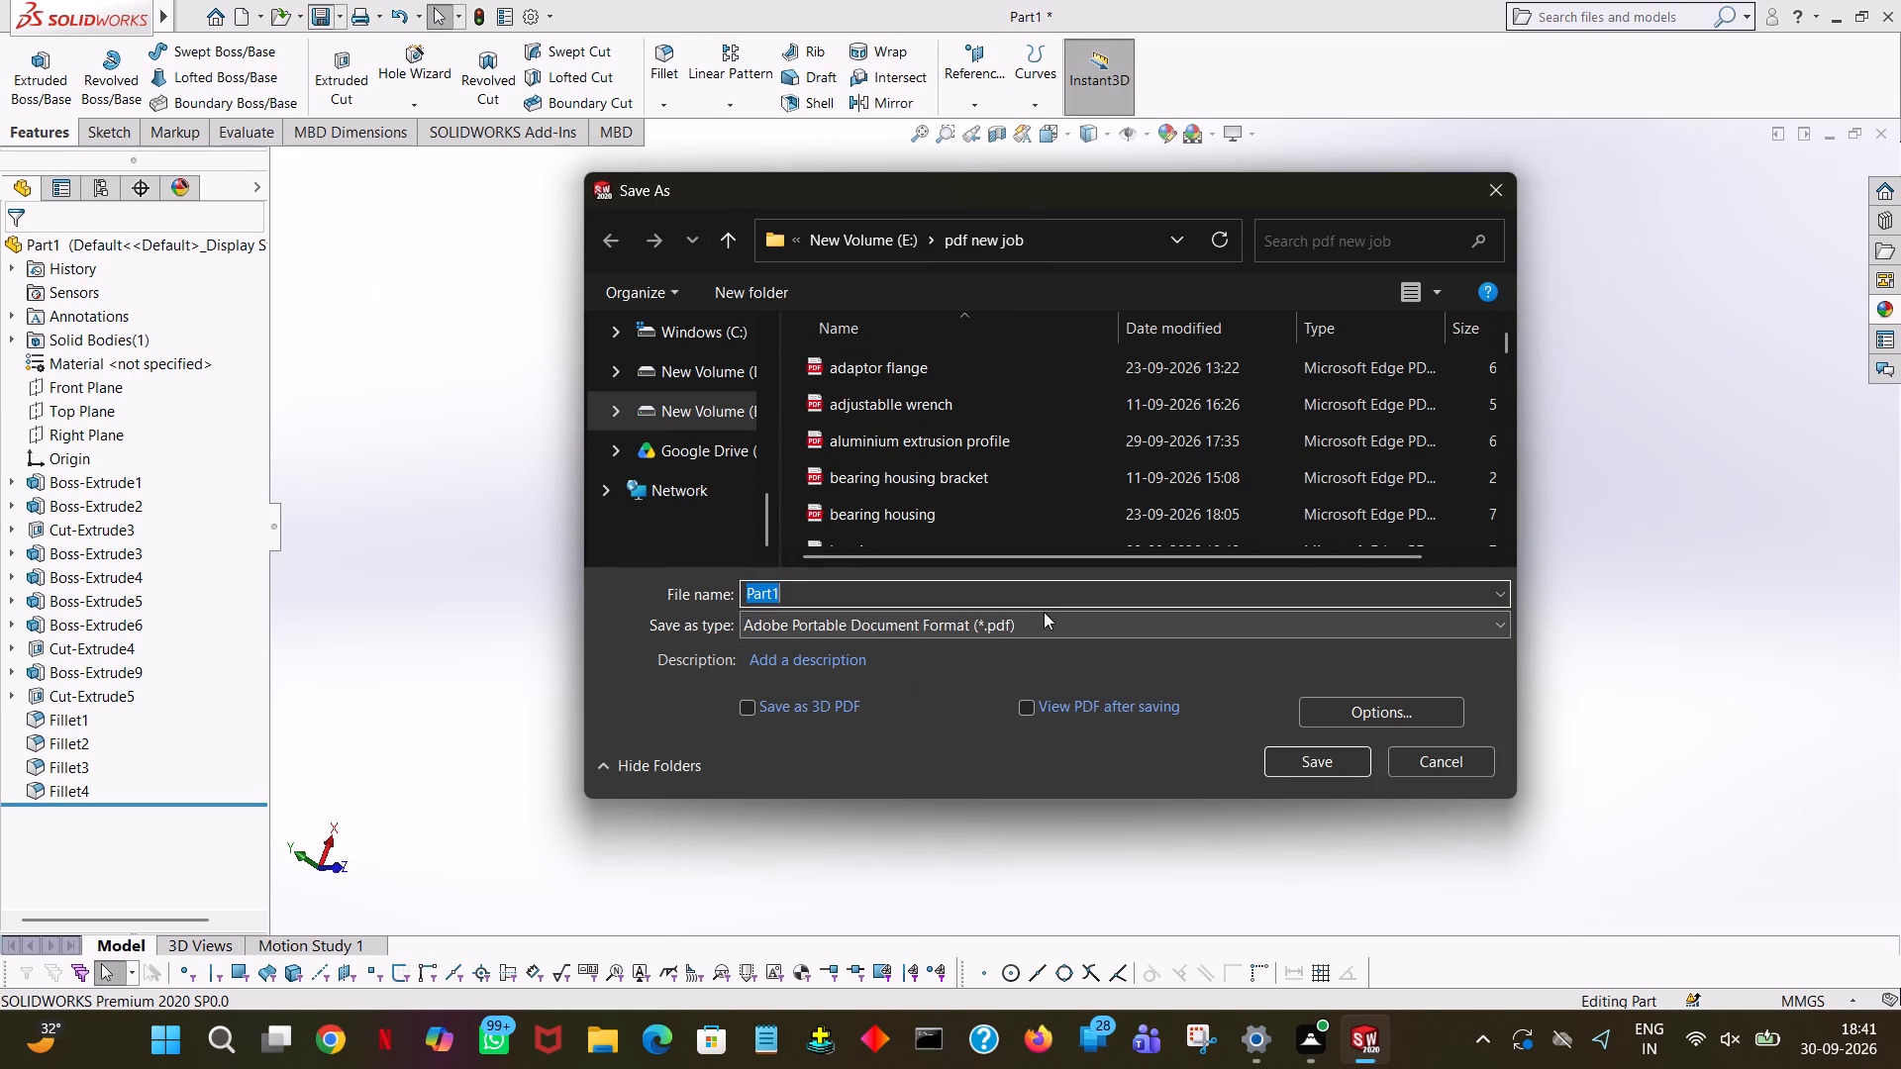
type("bearing cap")
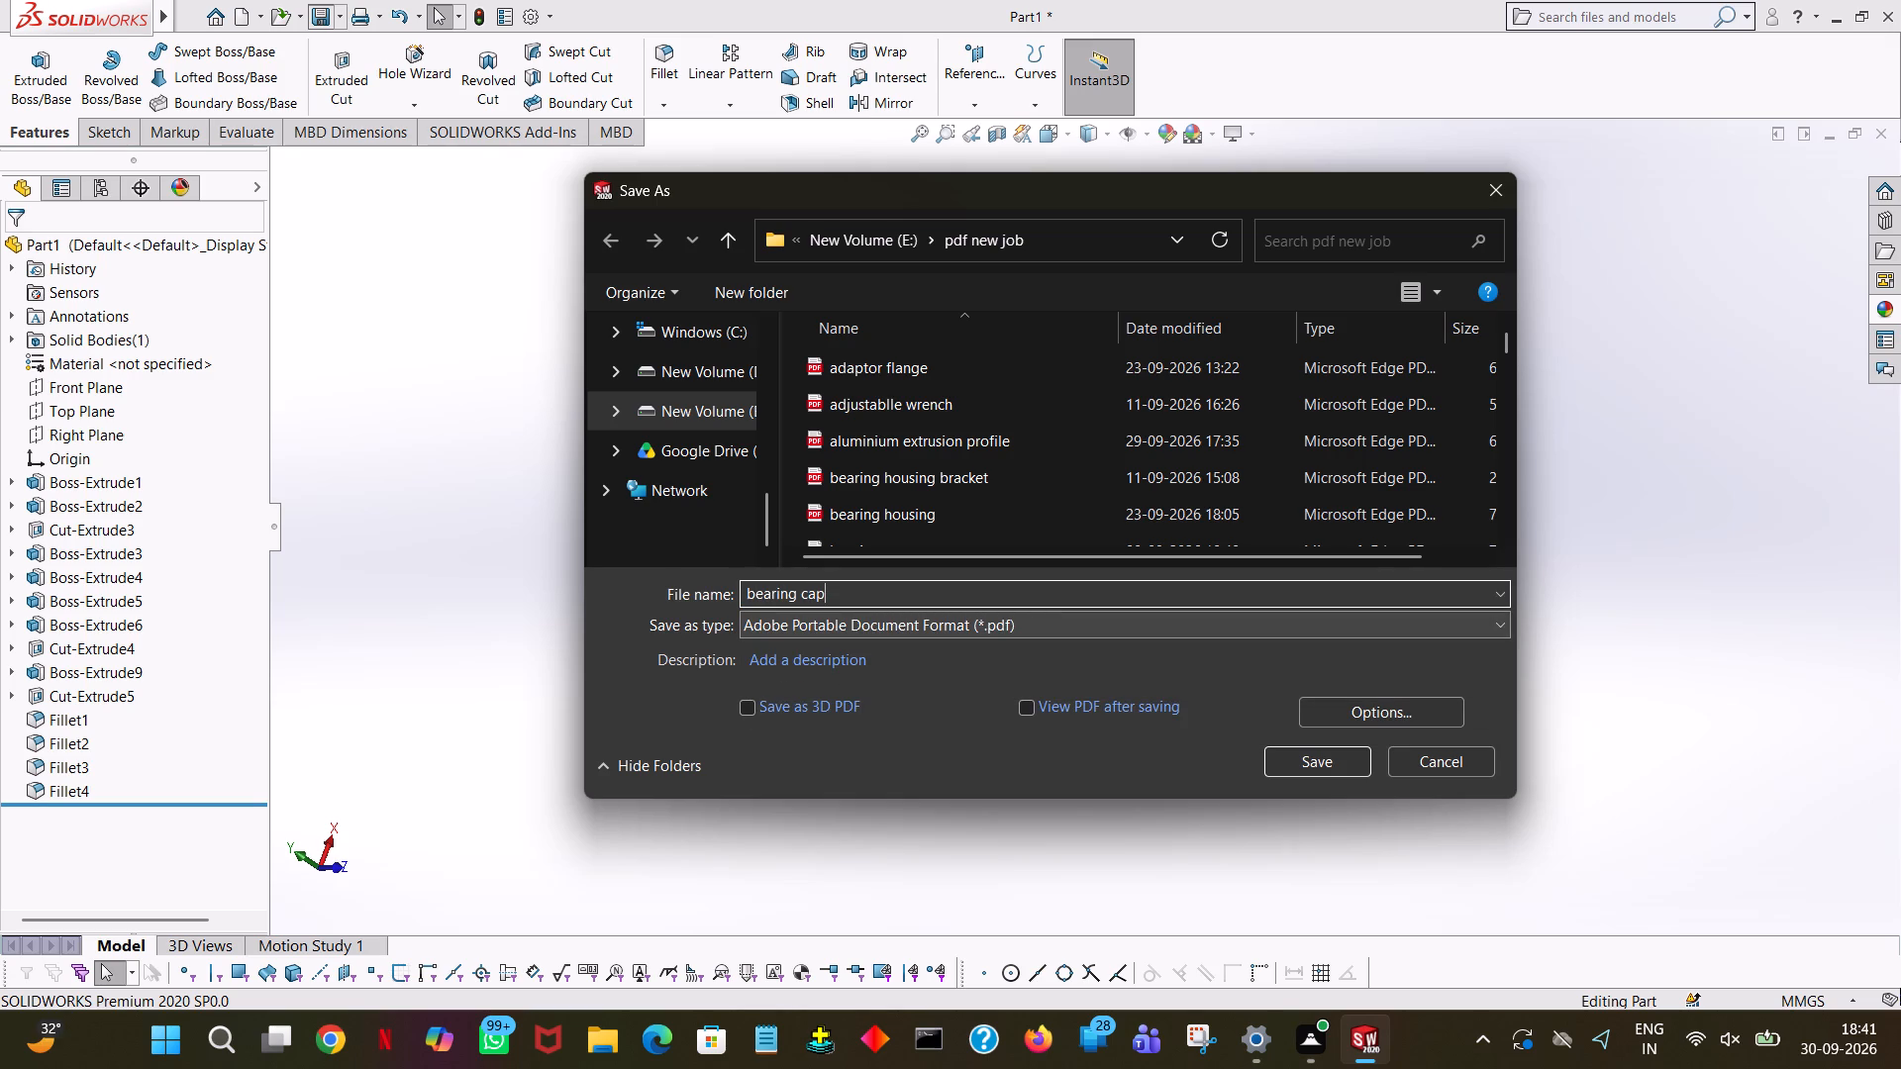
key("Return")
Save the model as a SOLIDWORKS part named "bearing cap" in the "desighn new job" folder on New Volume (E:).
middle_click_drag(1406, 787, 1503, 604)
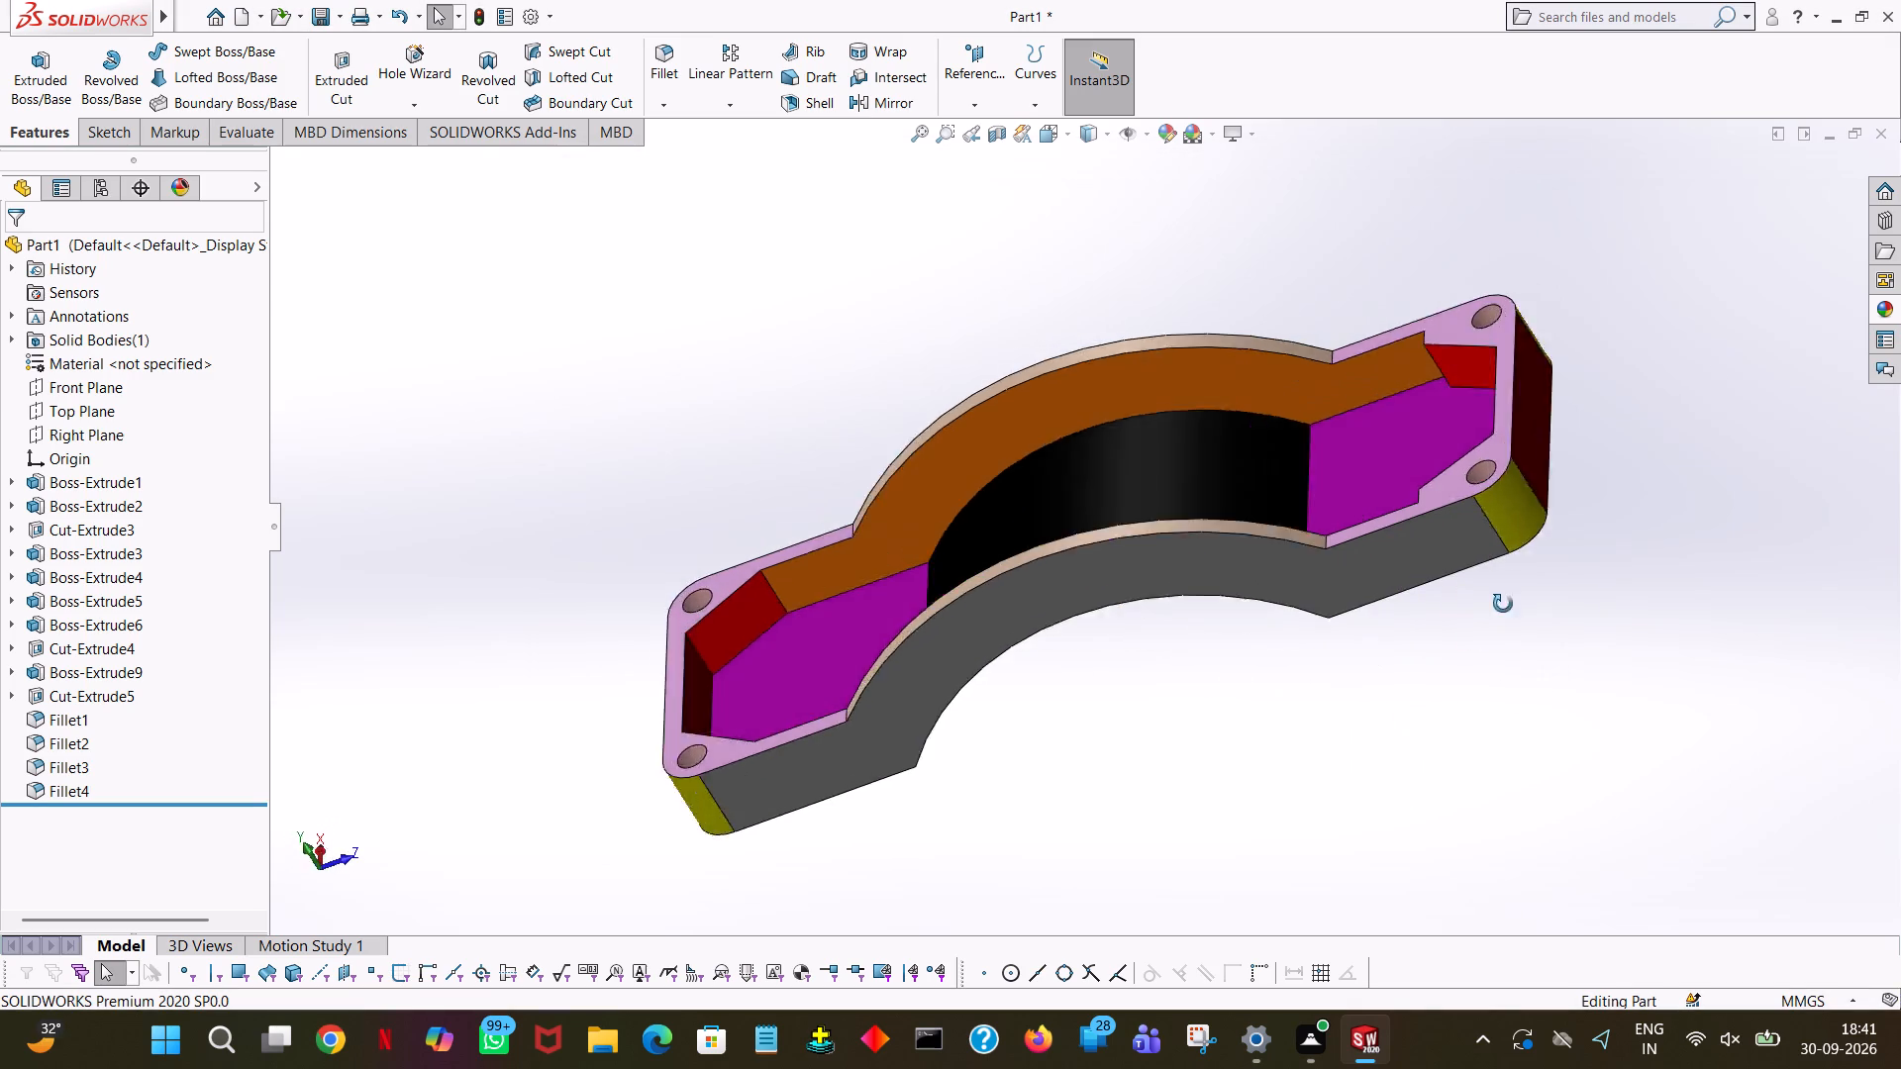
middle_click_drag(1503, 604, 1555, 561)
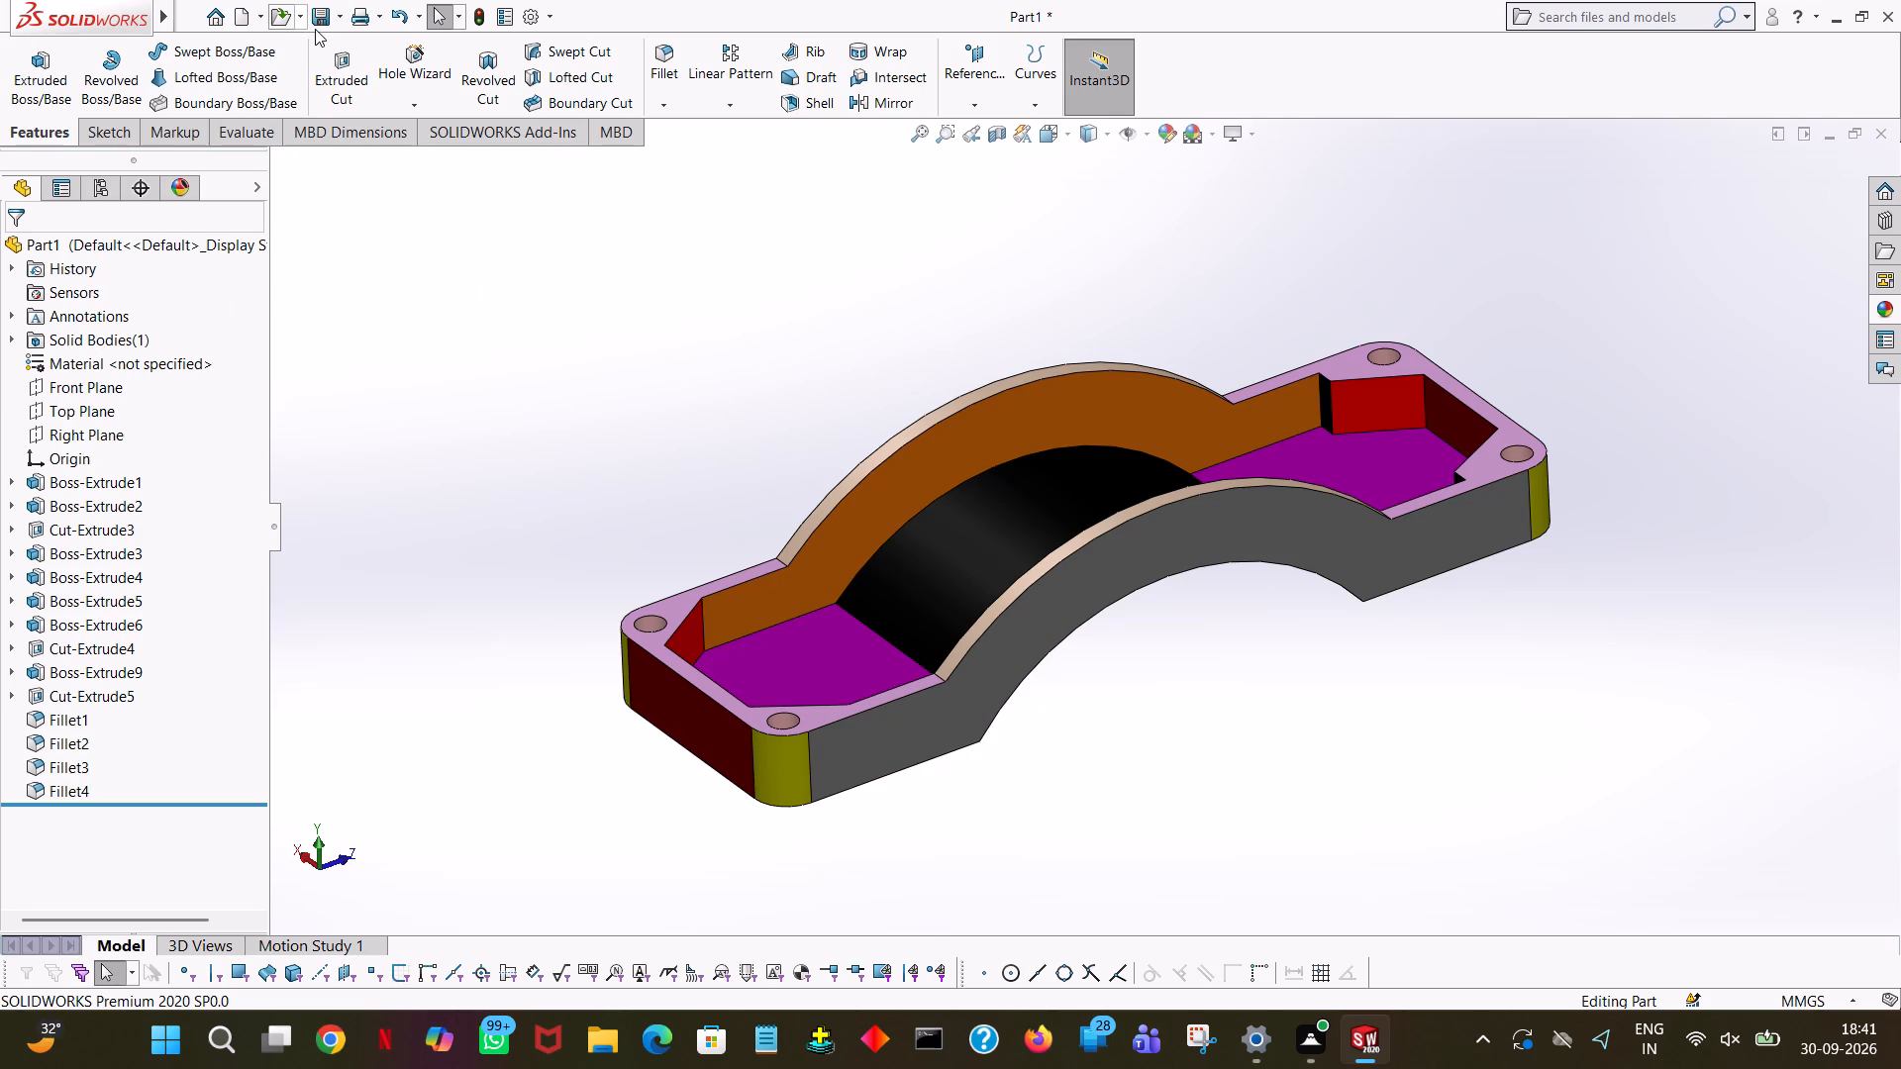
left_click(315, 29)
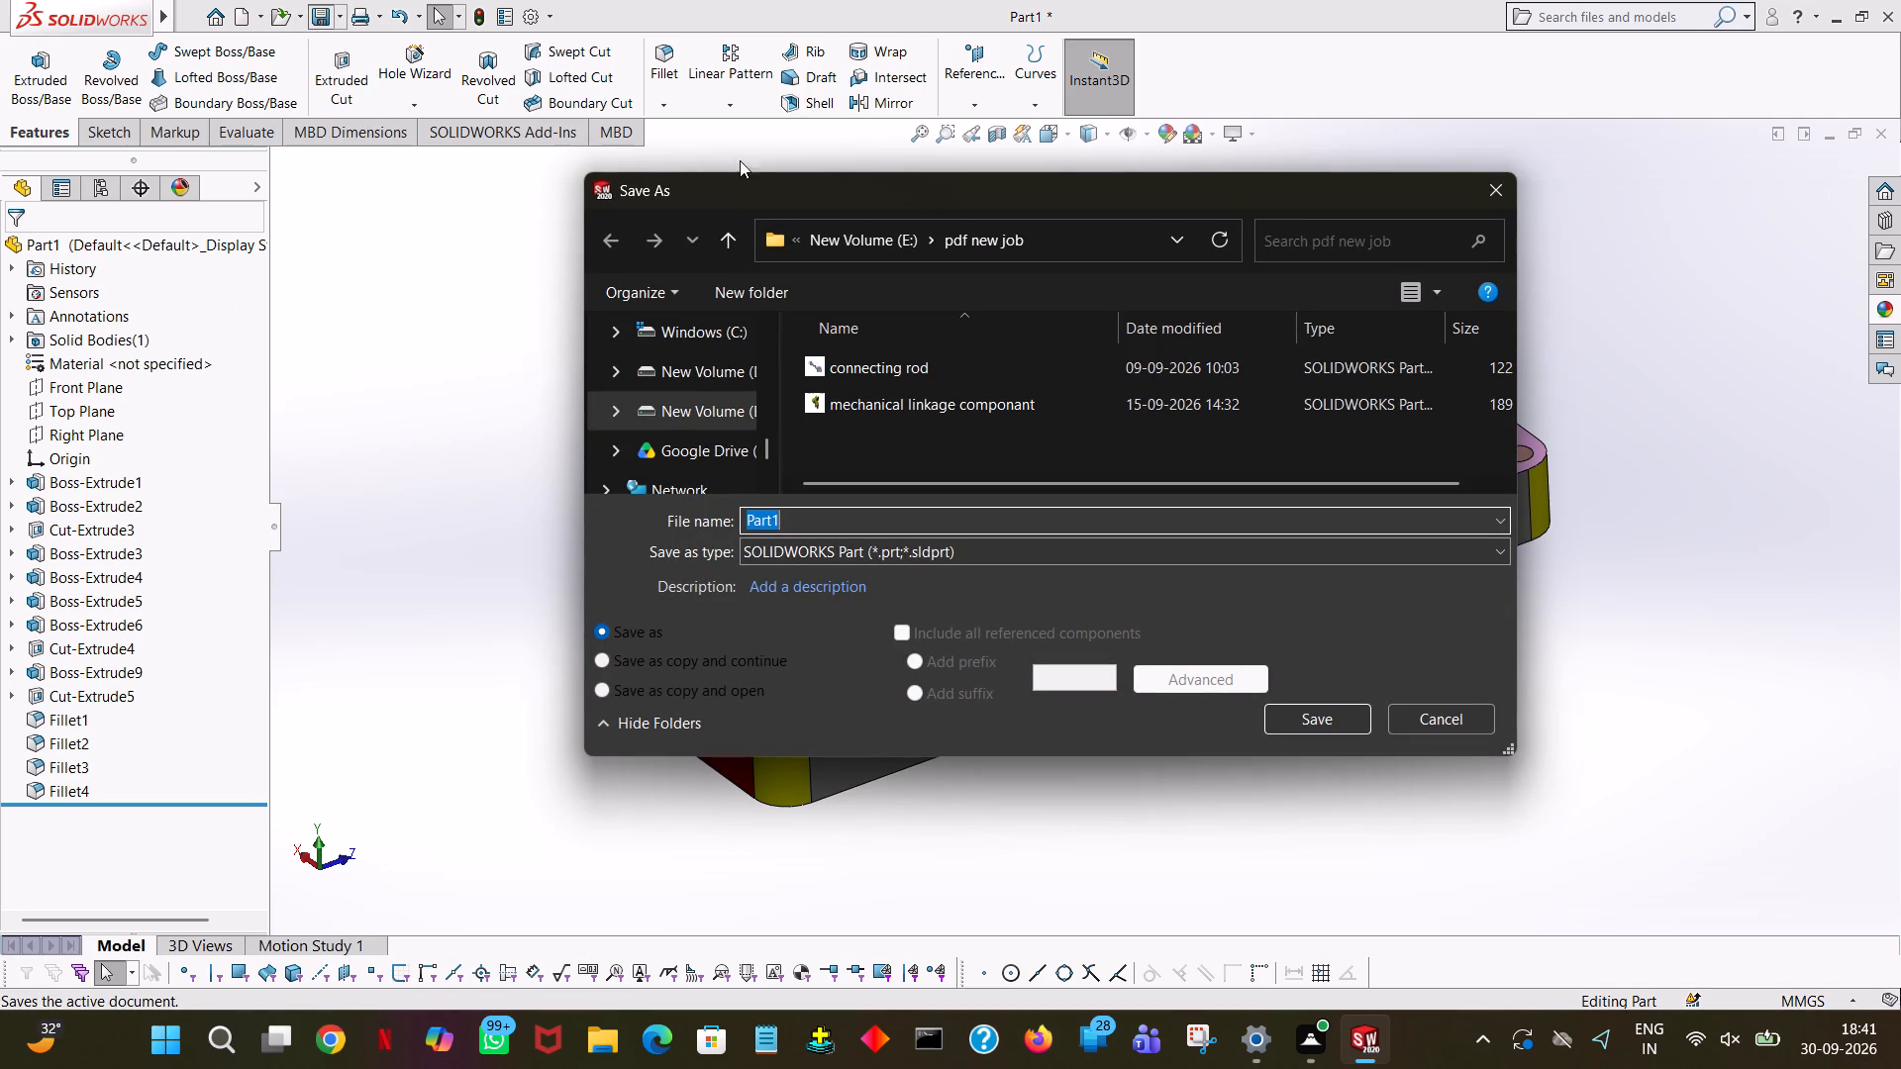
left_click(741, 226)
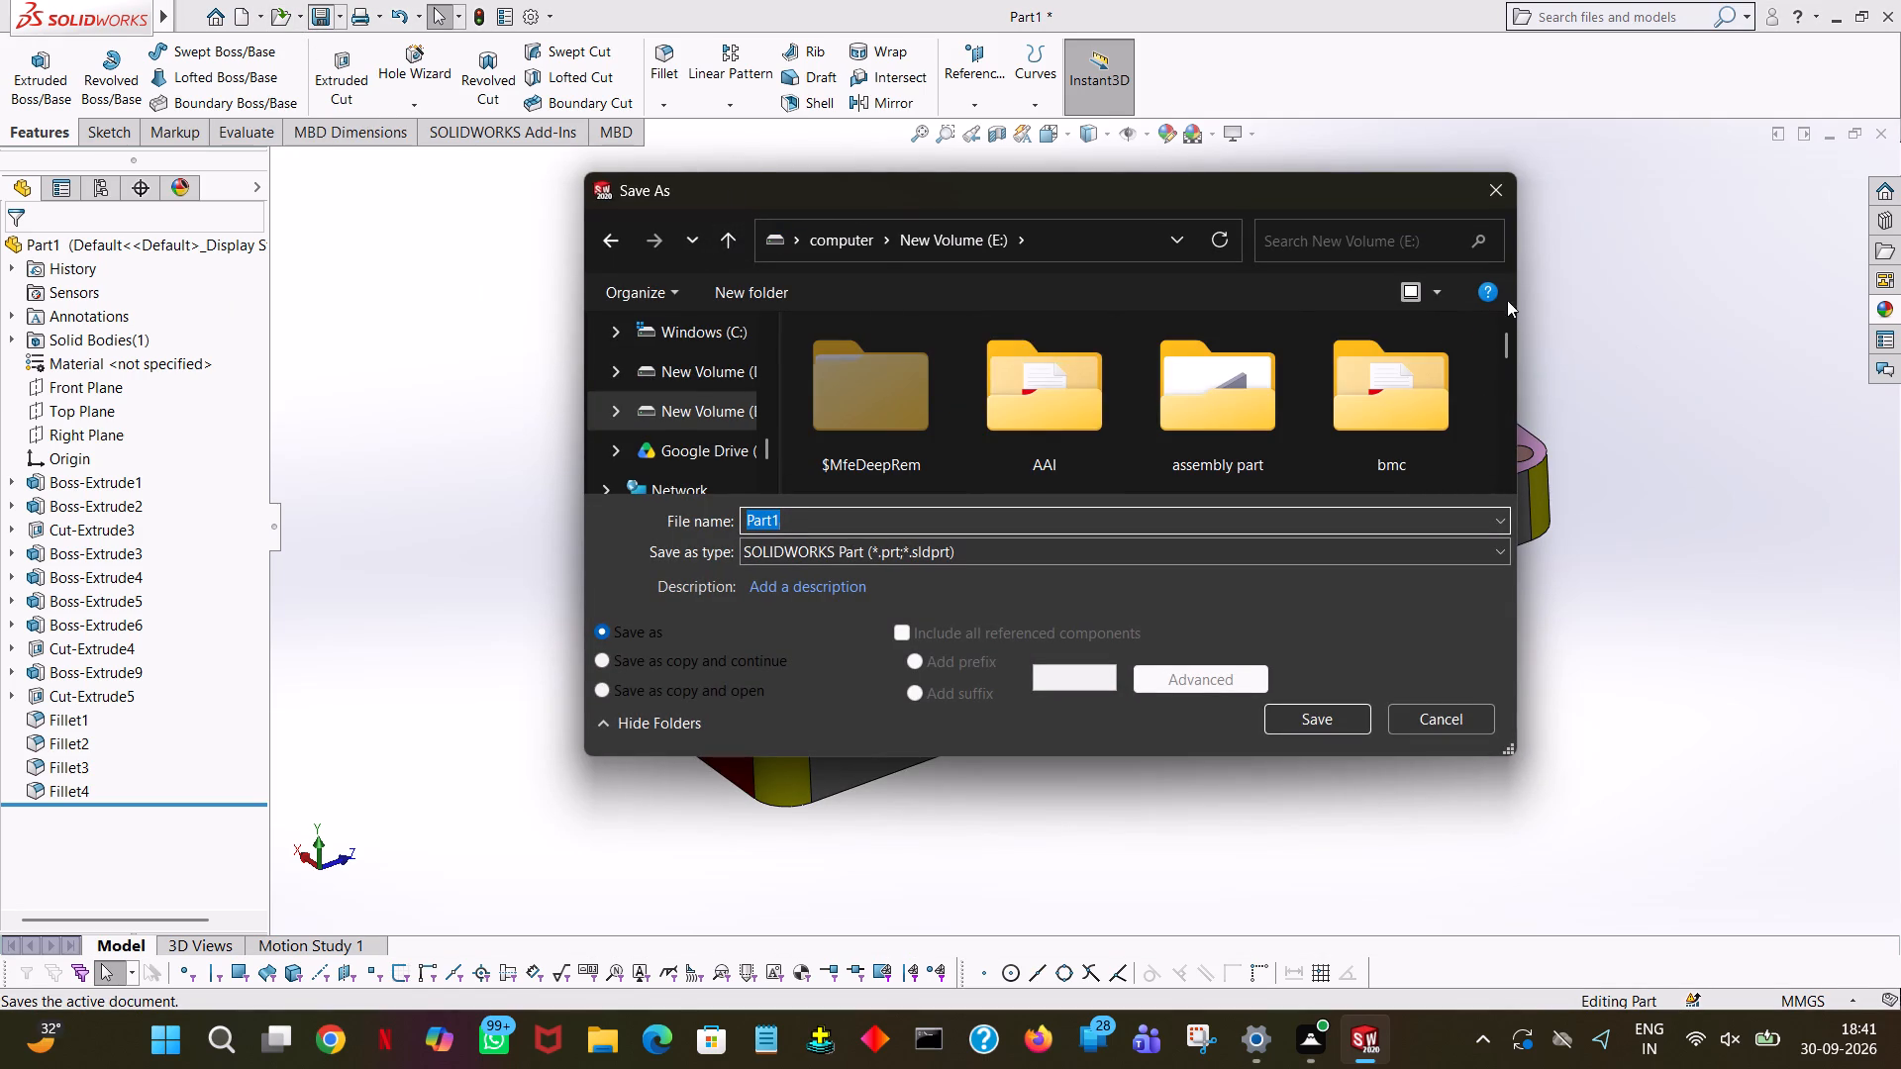
left_click_drag(1505, 346, 1505, 361)
left_click_drag(1505, 361, 1517, 433)
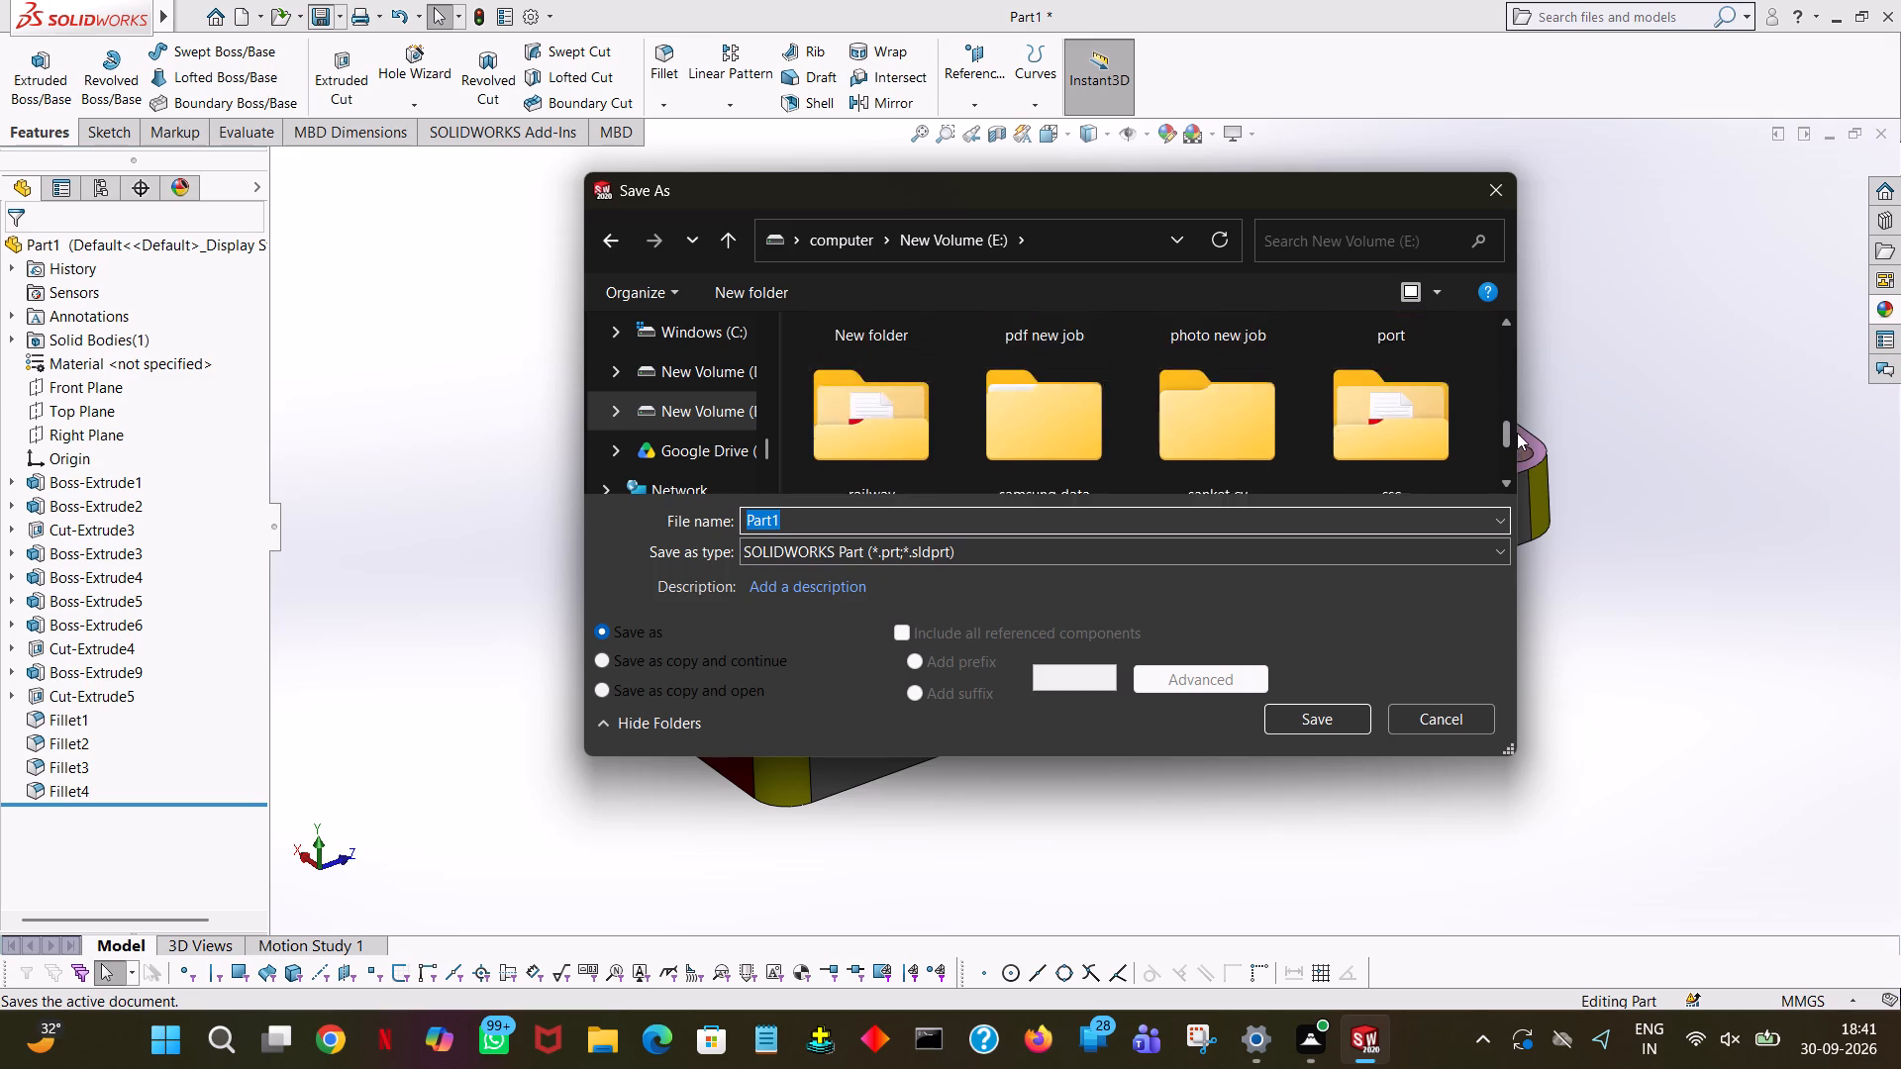
left_click_drag(1517, 433, 1531, 366)
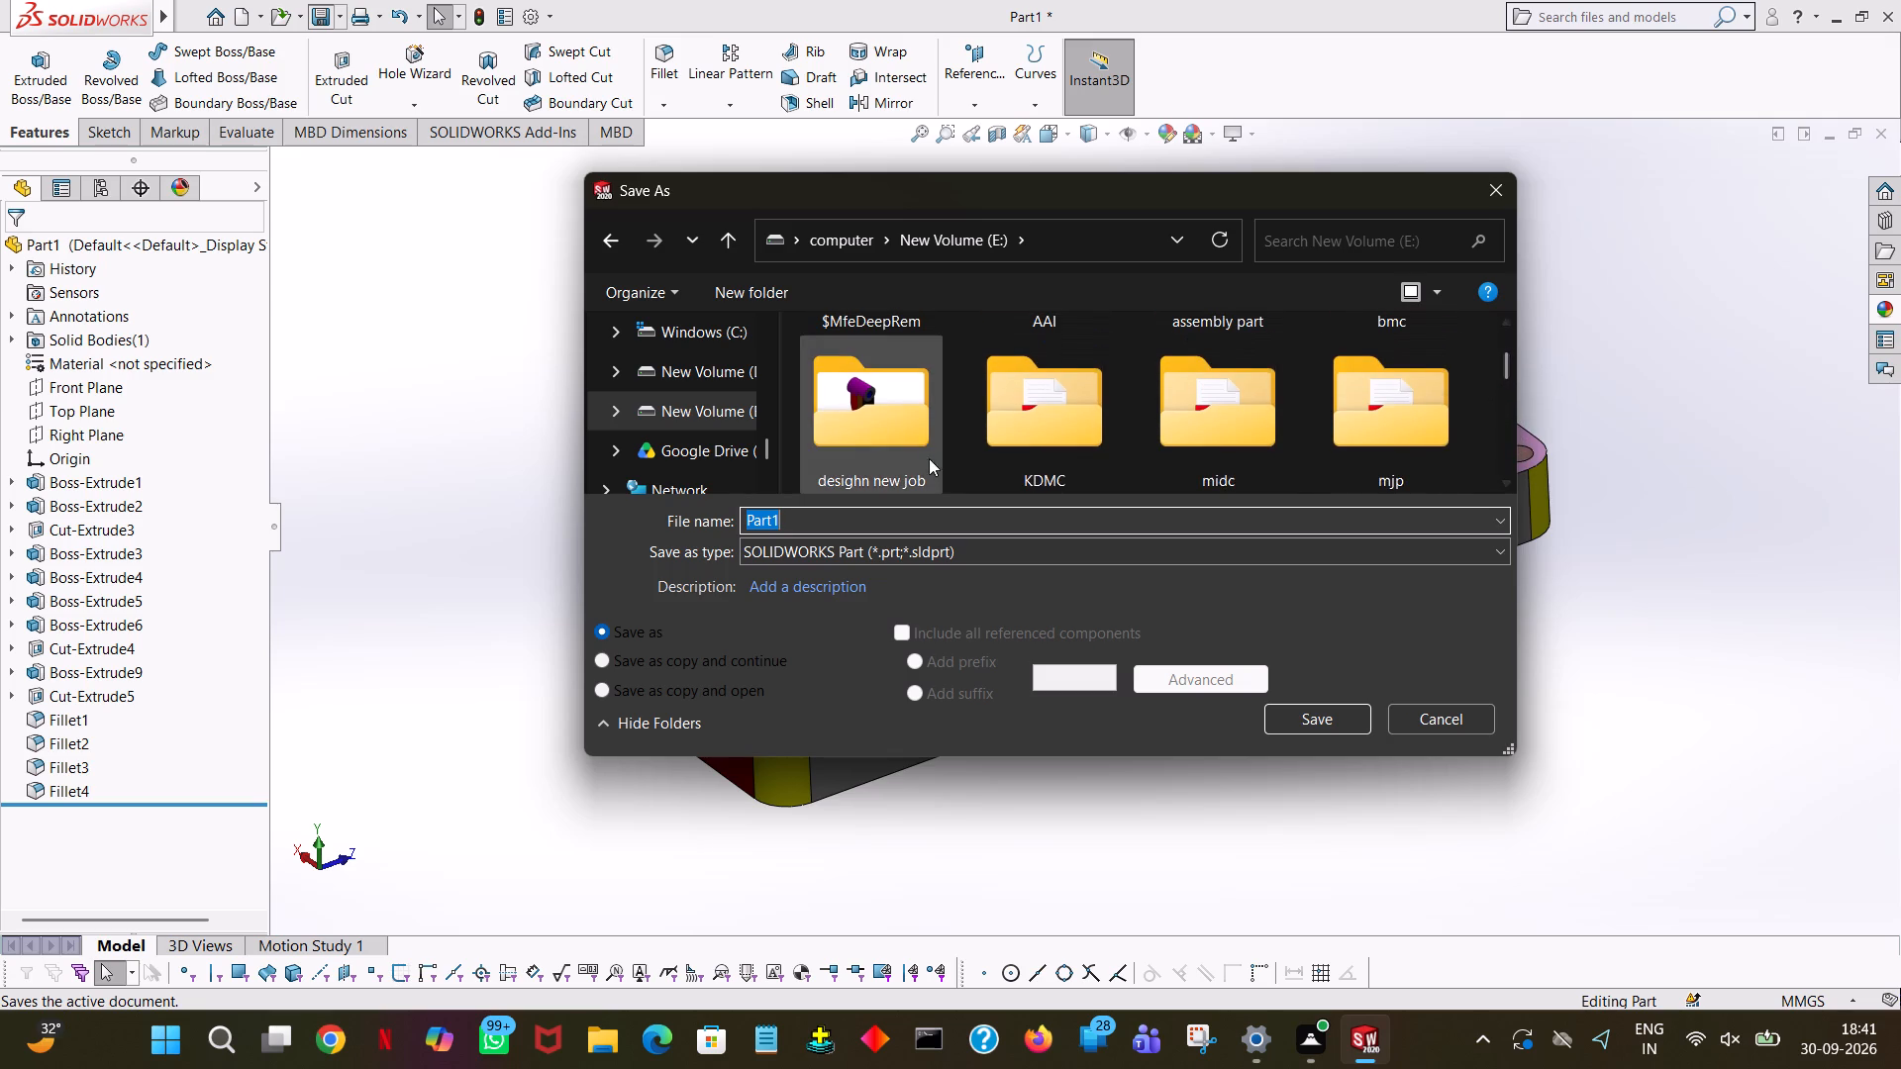
double_click(910, 424)
double_click(877, 525)
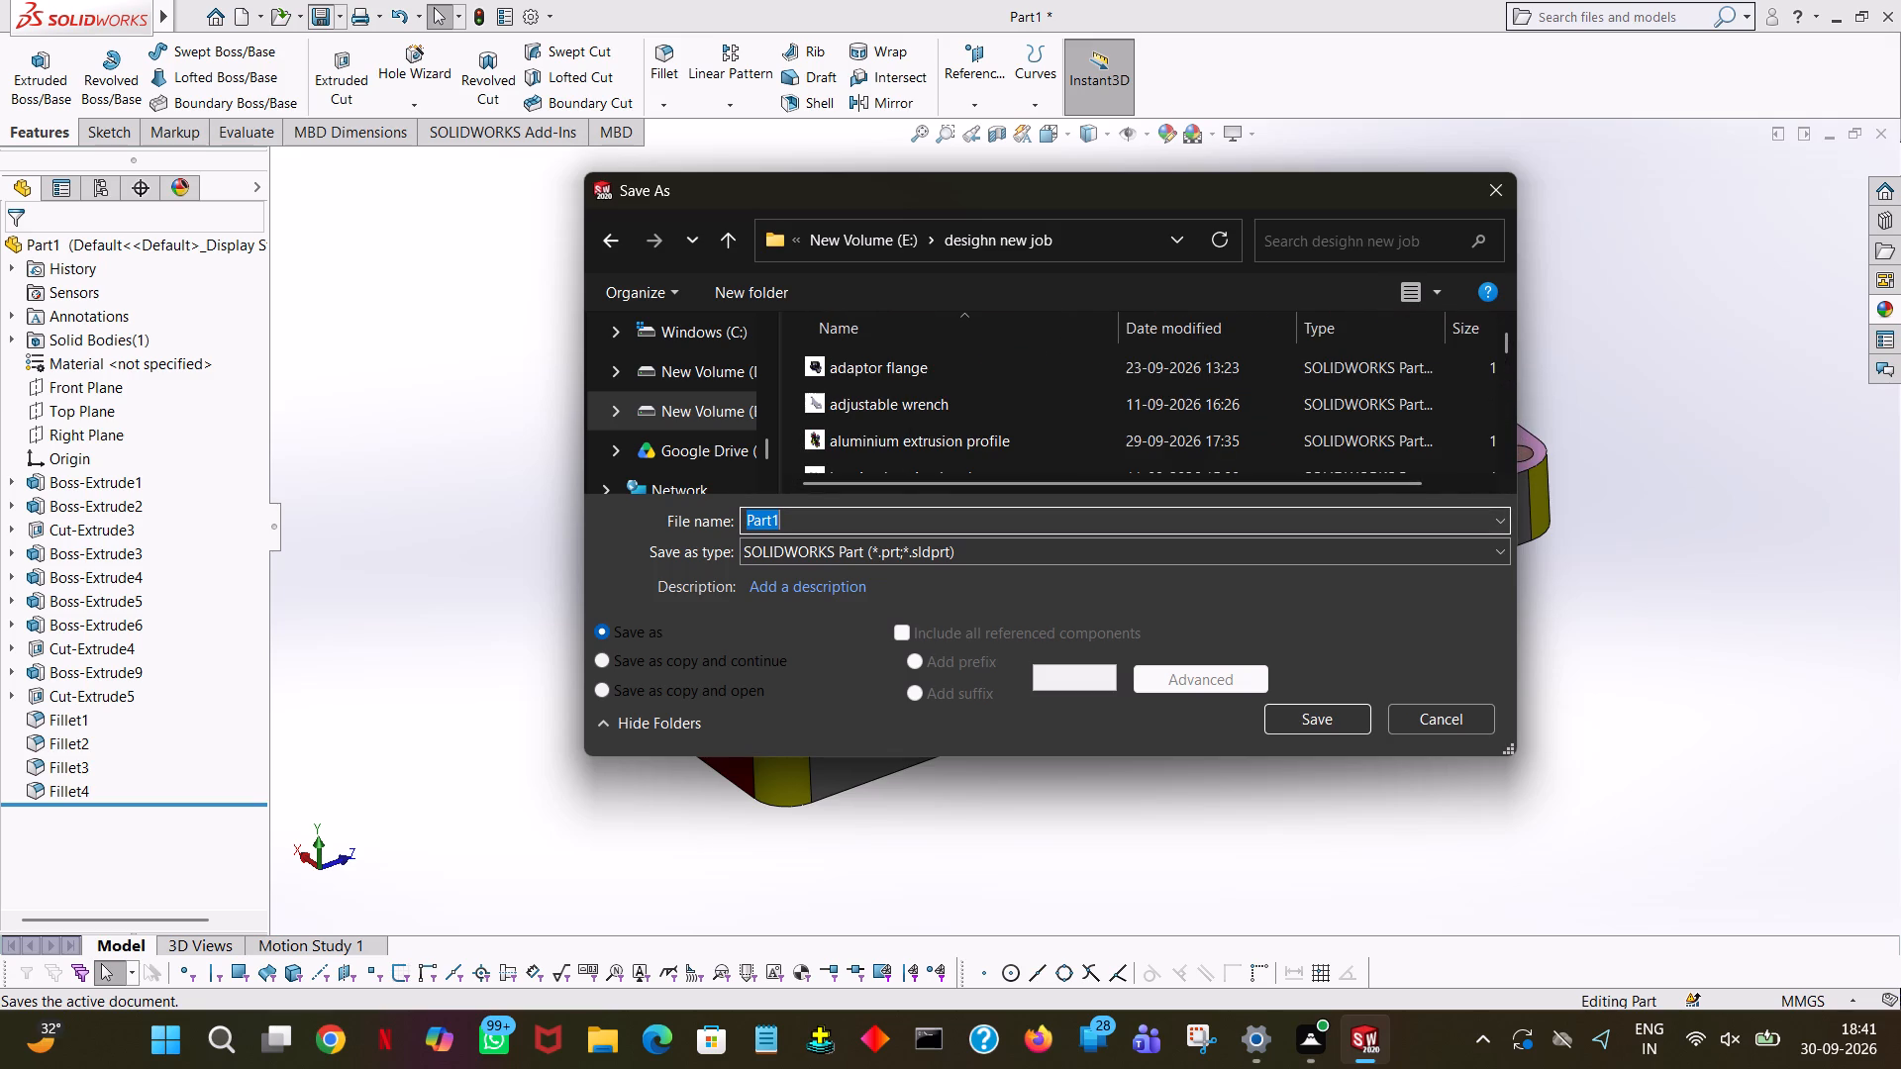
type("bearing cap")
left_click(1329, 715)
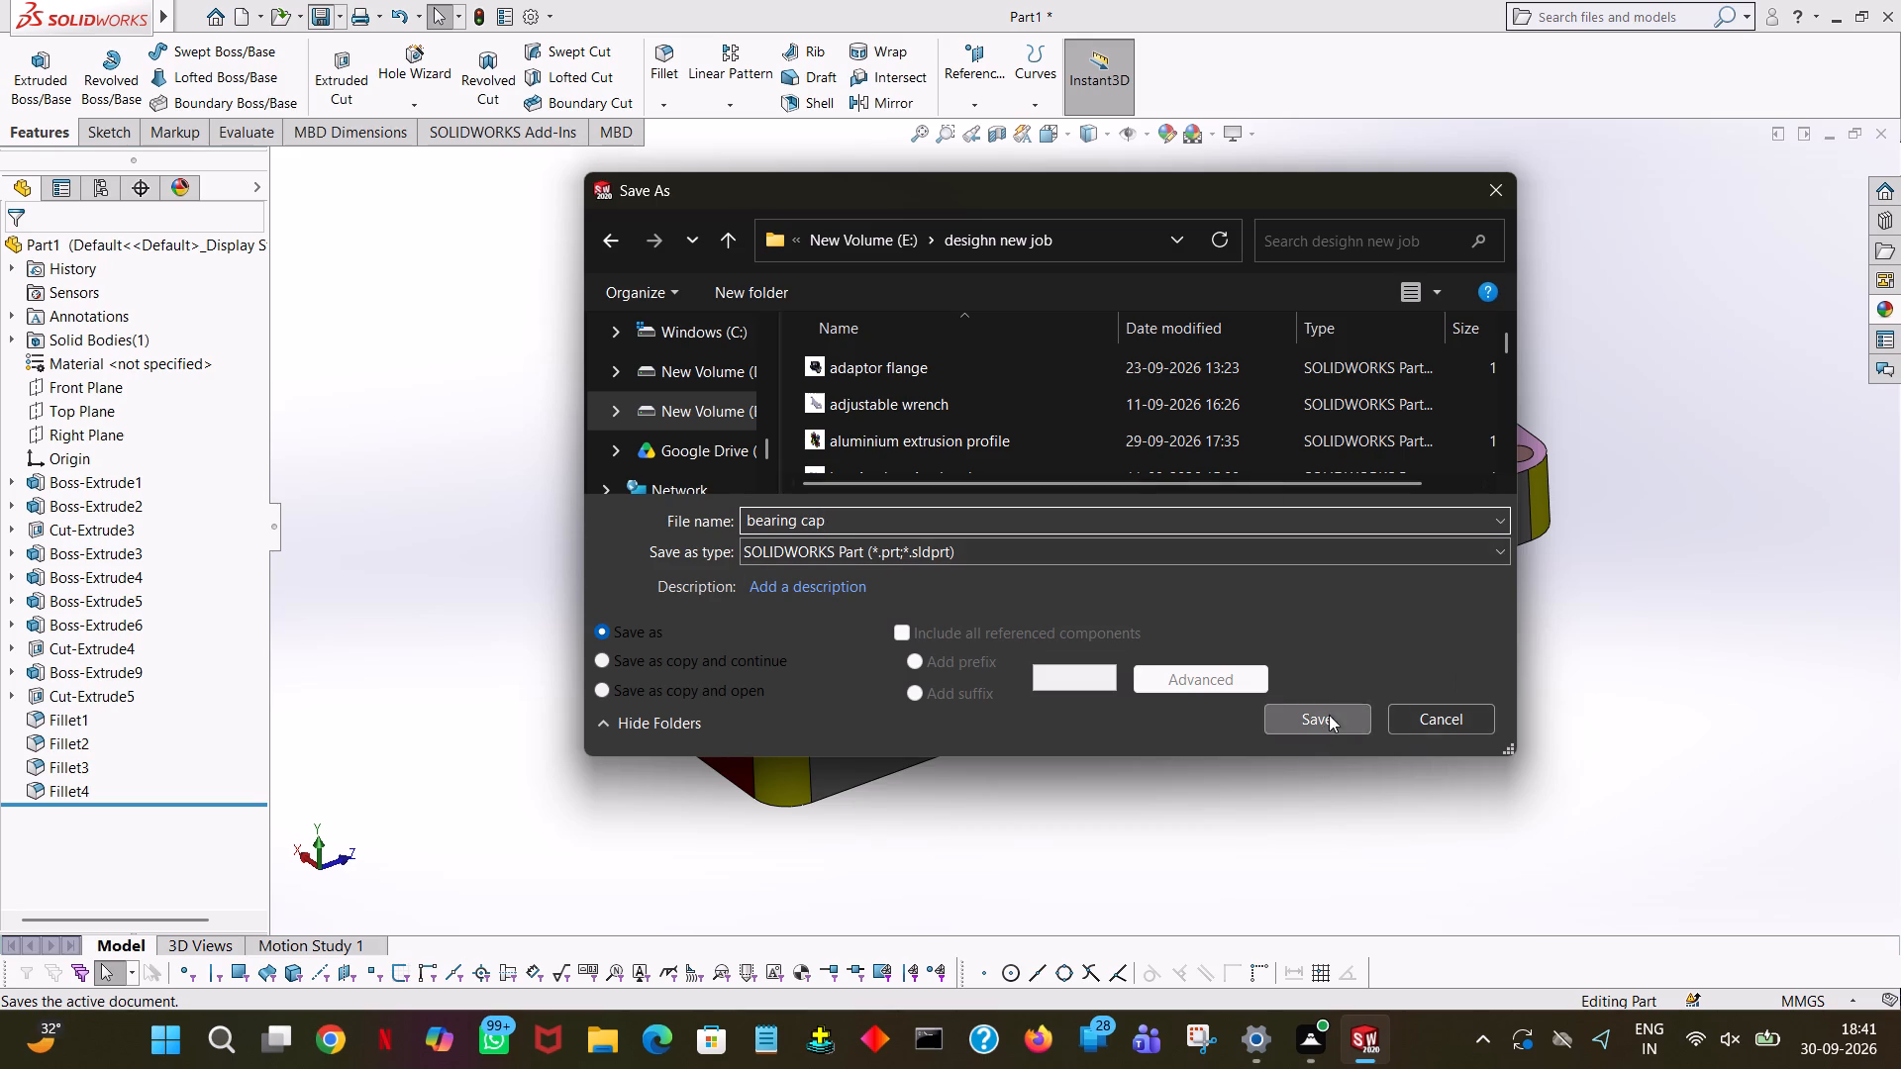